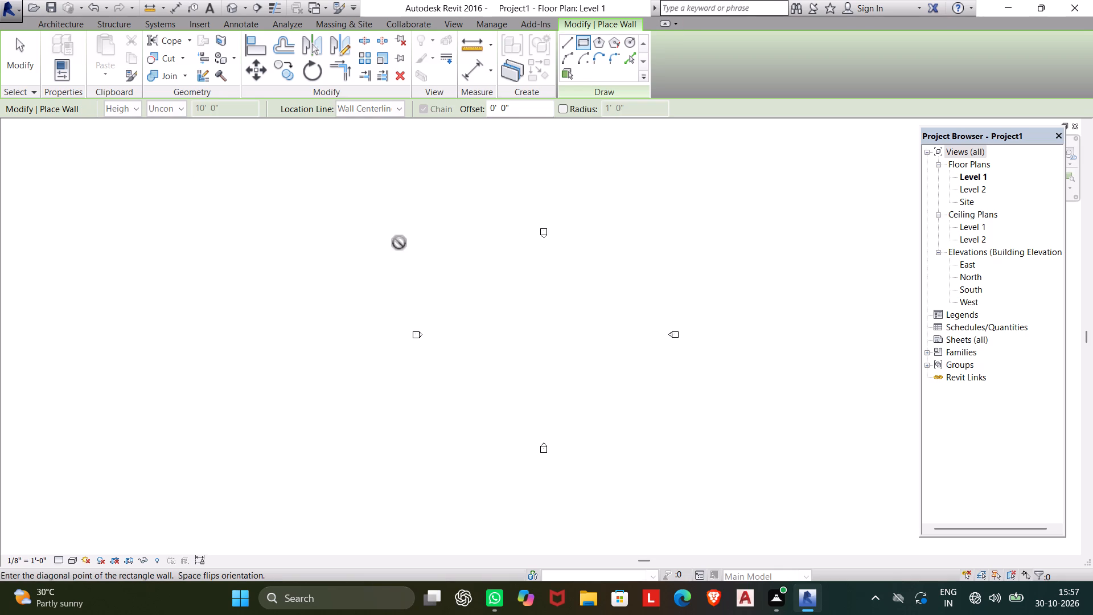
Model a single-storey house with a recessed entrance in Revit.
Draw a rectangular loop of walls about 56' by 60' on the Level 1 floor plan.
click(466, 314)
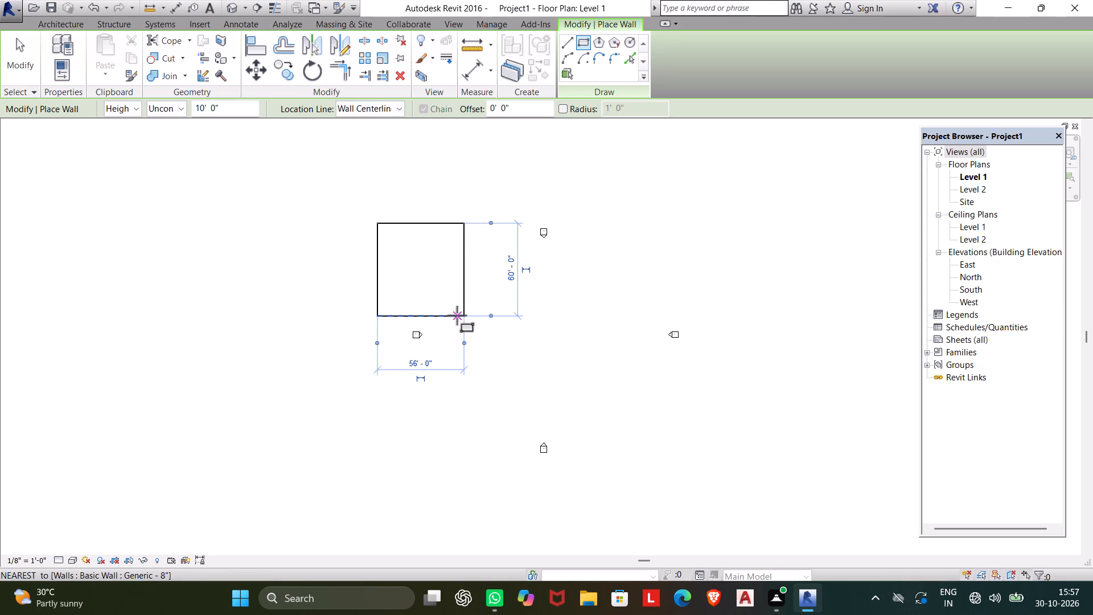
Inspect the rectangular walls in the default 3D view and return to the Level 1 floor plan.
click(232, 3)
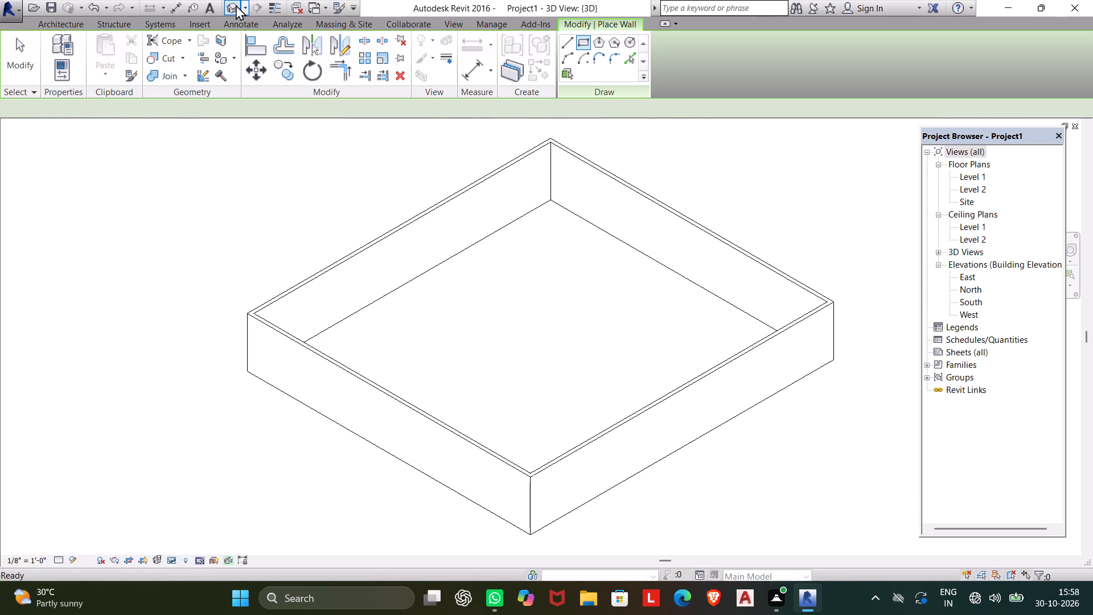
click(975, 175)
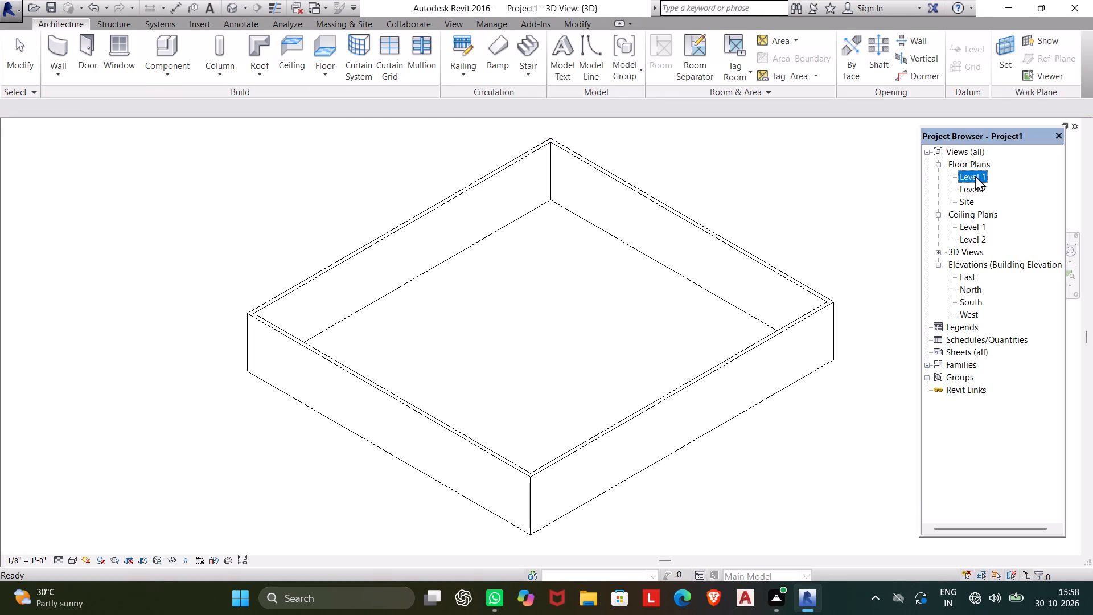
click(975, 175)
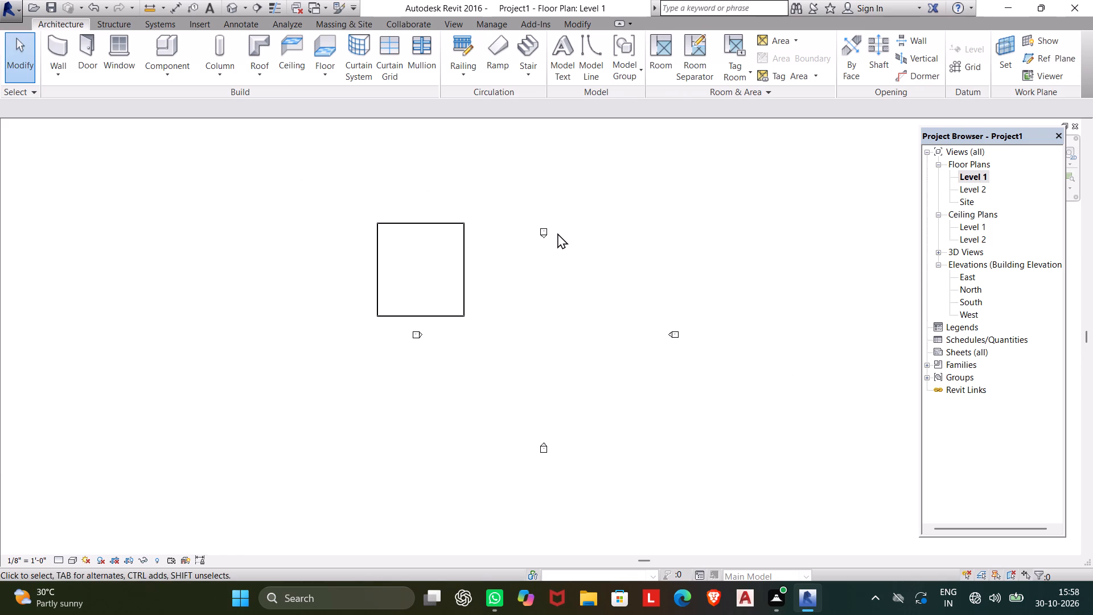
Display the Properties palette for the Level 1 floor plan.
right_click(557, 233)
click(591, 438)
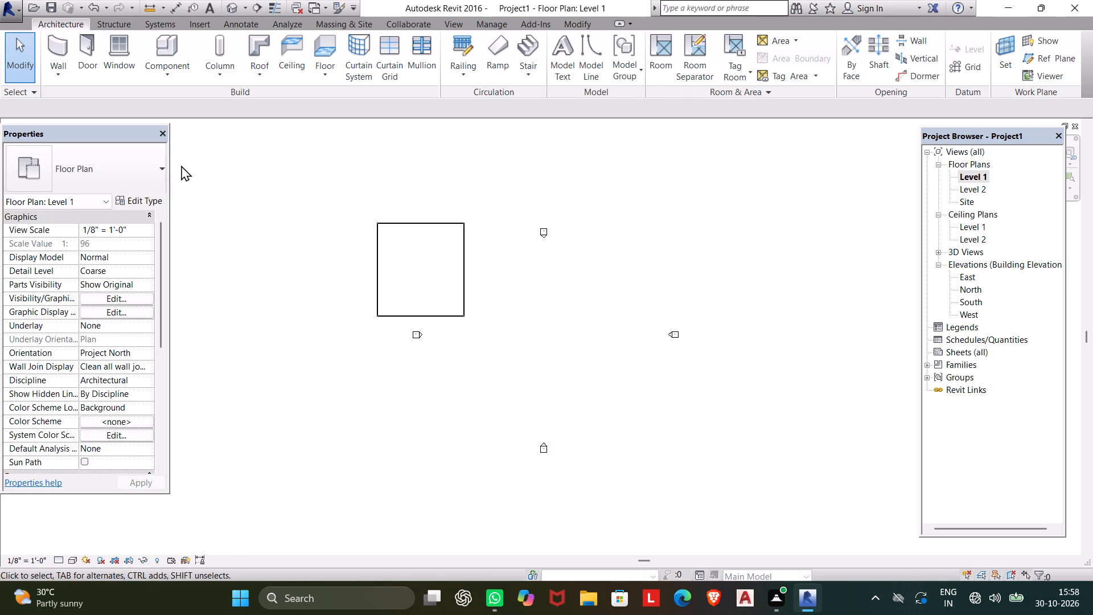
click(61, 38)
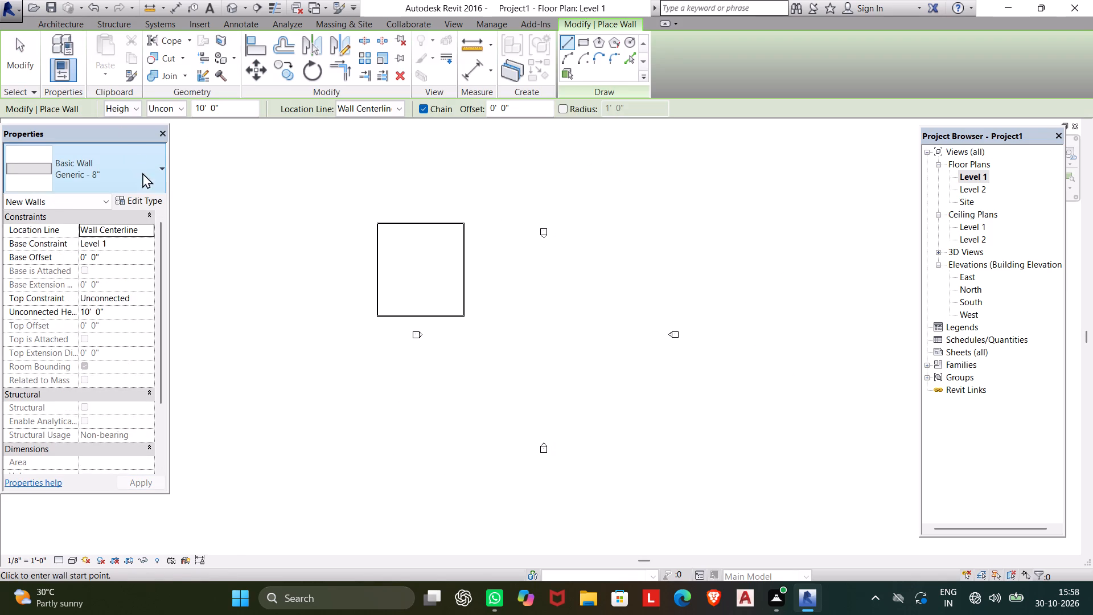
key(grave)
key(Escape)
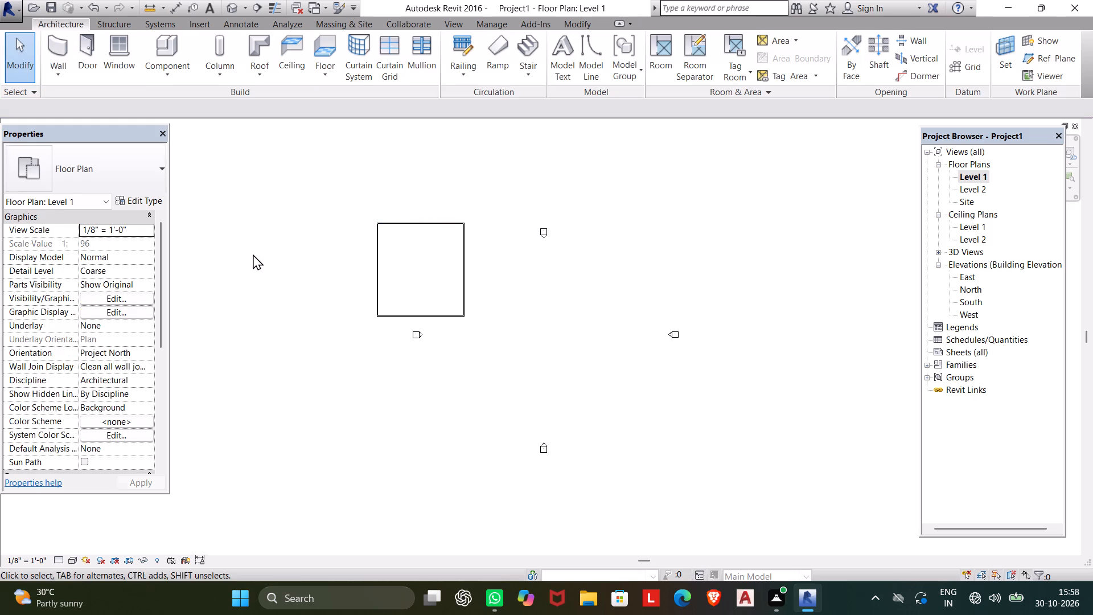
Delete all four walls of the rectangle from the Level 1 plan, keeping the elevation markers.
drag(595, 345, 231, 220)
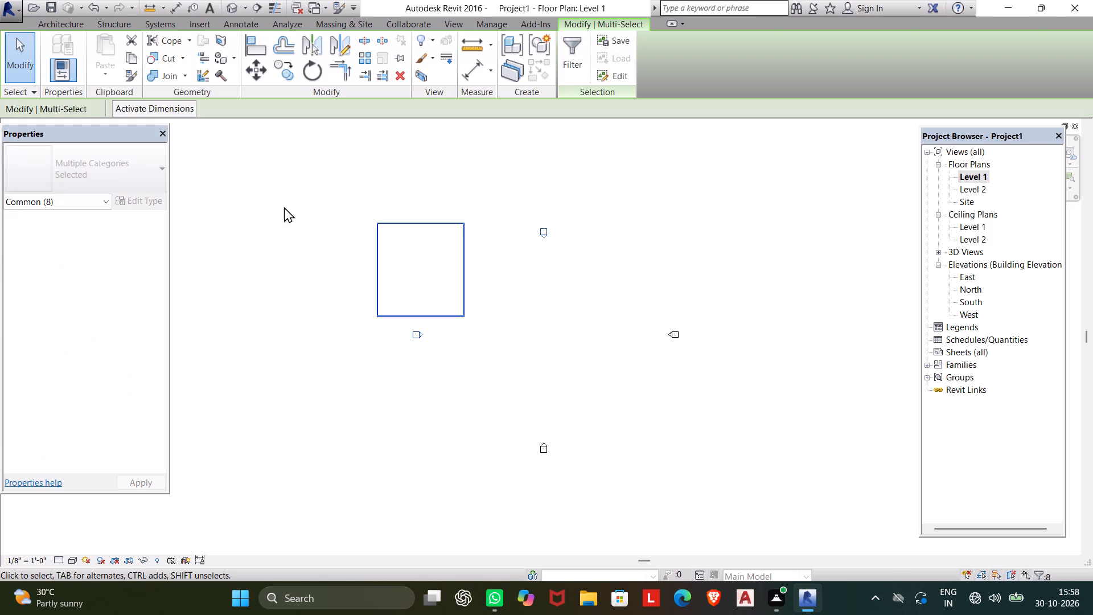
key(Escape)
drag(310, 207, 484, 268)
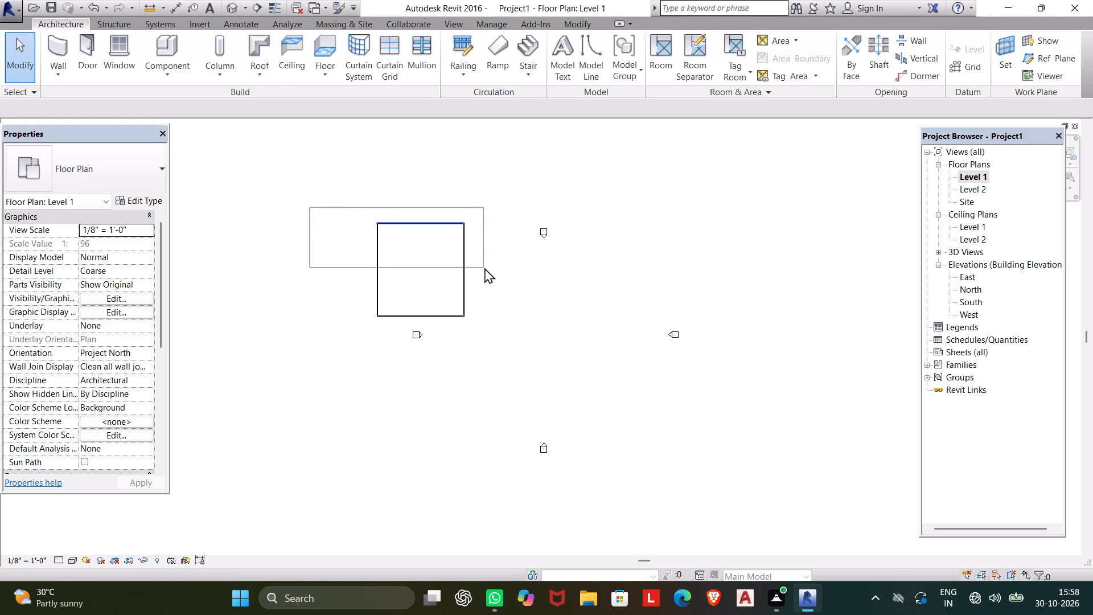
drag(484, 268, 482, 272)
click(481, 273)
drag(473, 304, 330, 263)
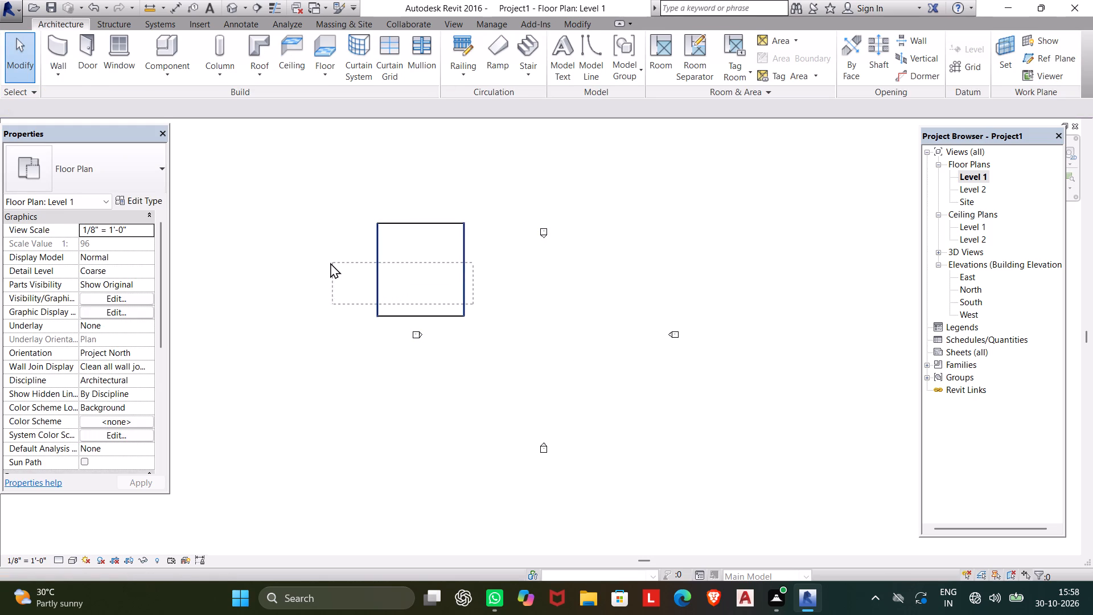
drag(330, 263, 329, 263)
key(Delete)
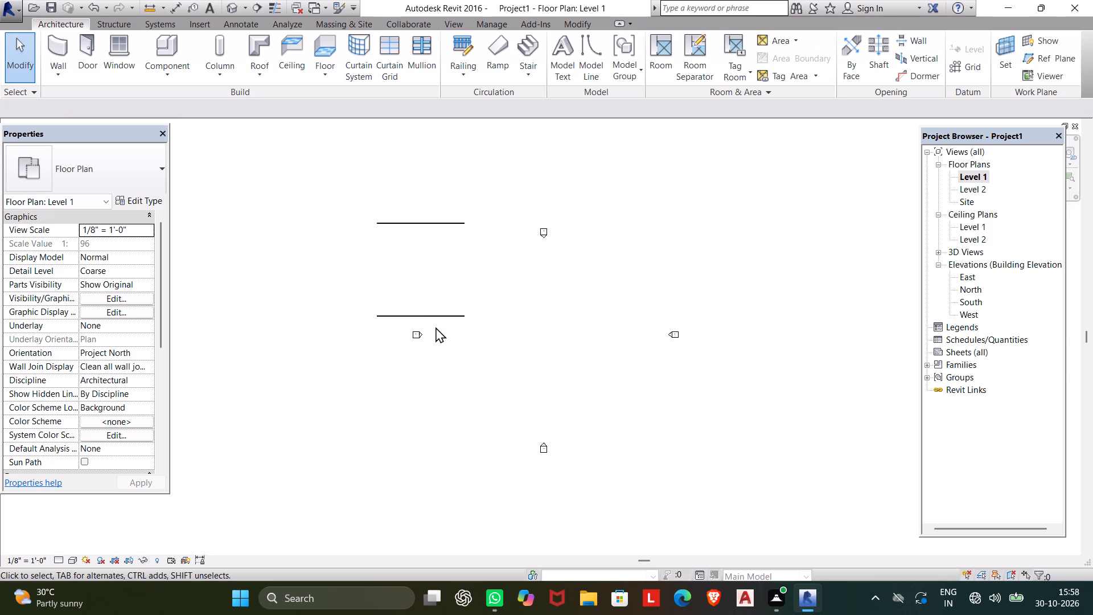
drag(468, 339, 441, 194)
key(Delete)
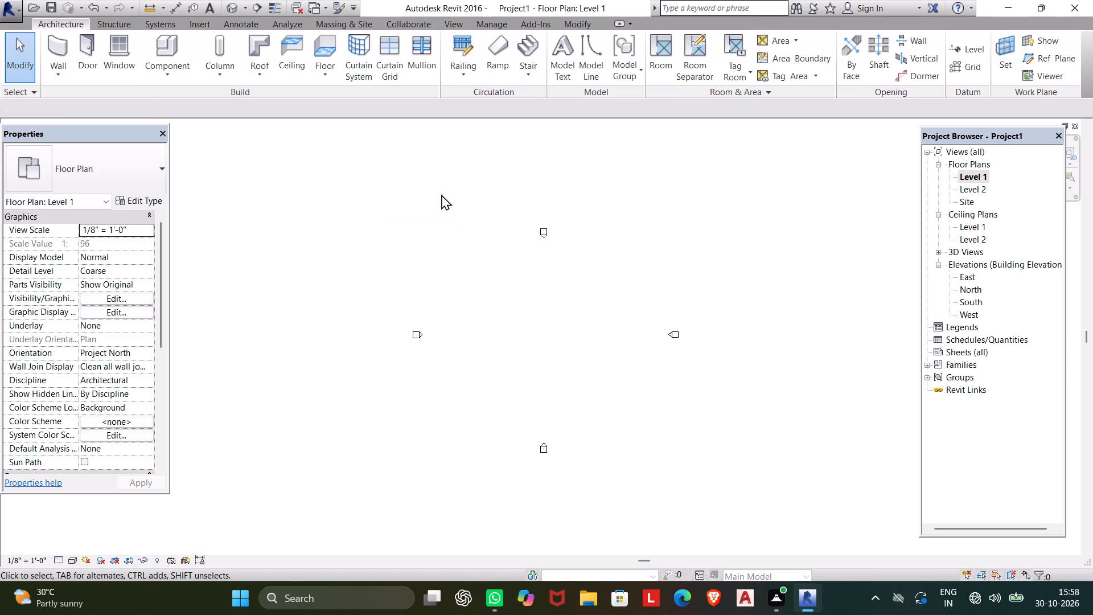
Draw a rectangular loop of Generic - 8" walls about 76' by 76' between the elevation markers, 10' high.
click(59, 43)
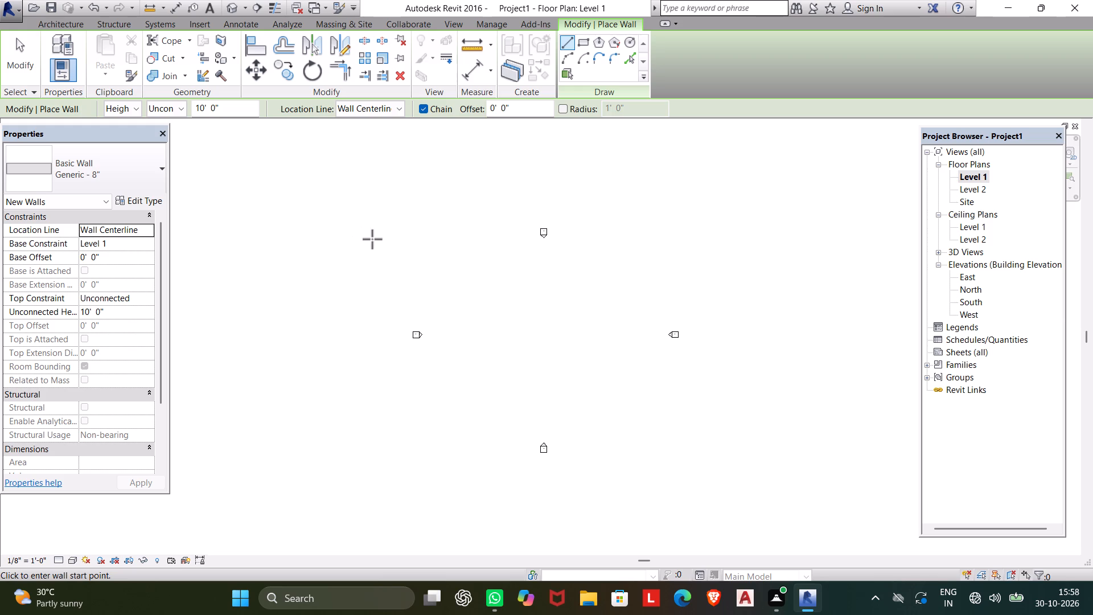
click(421, 227)
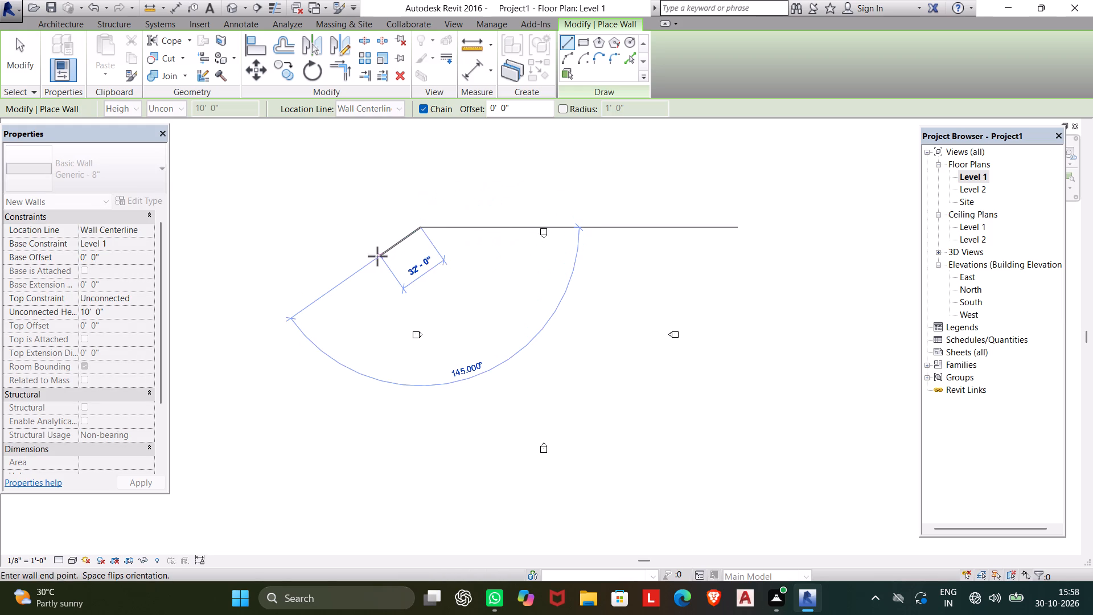
key(Escape)
click(576, 47)
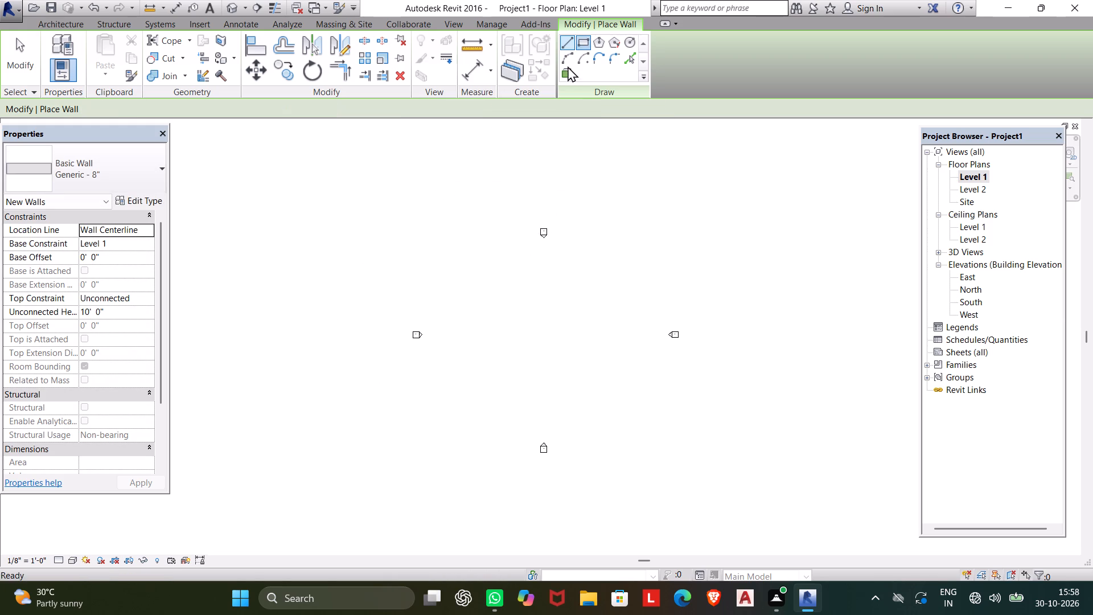
click(418, 239)
click(536, 356)
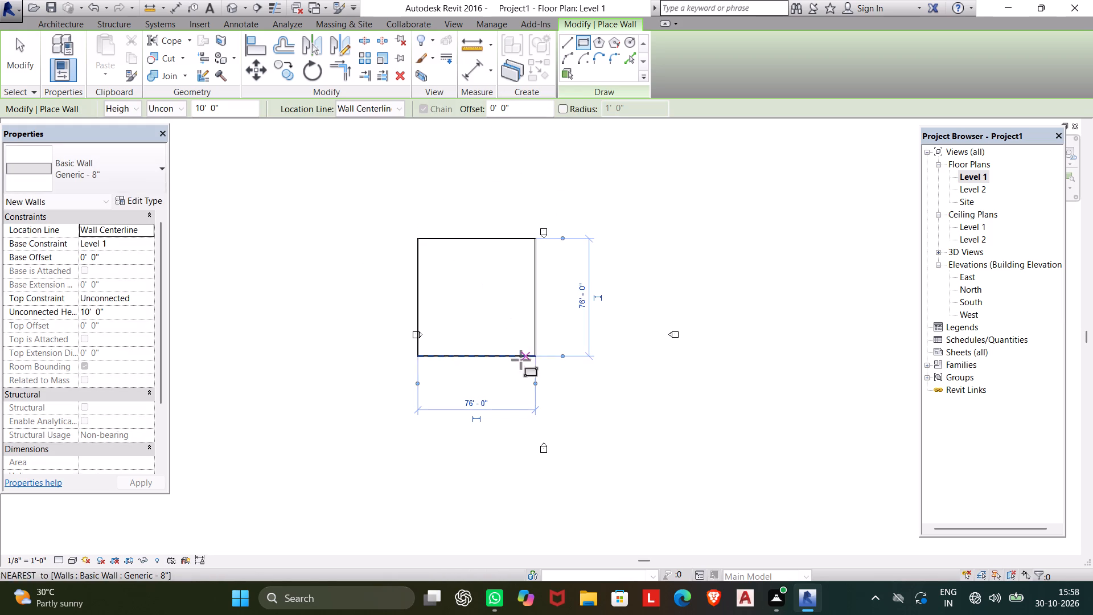
Set the wall rectangle's horizontal dimension to 46' 6".
click(584, 299)
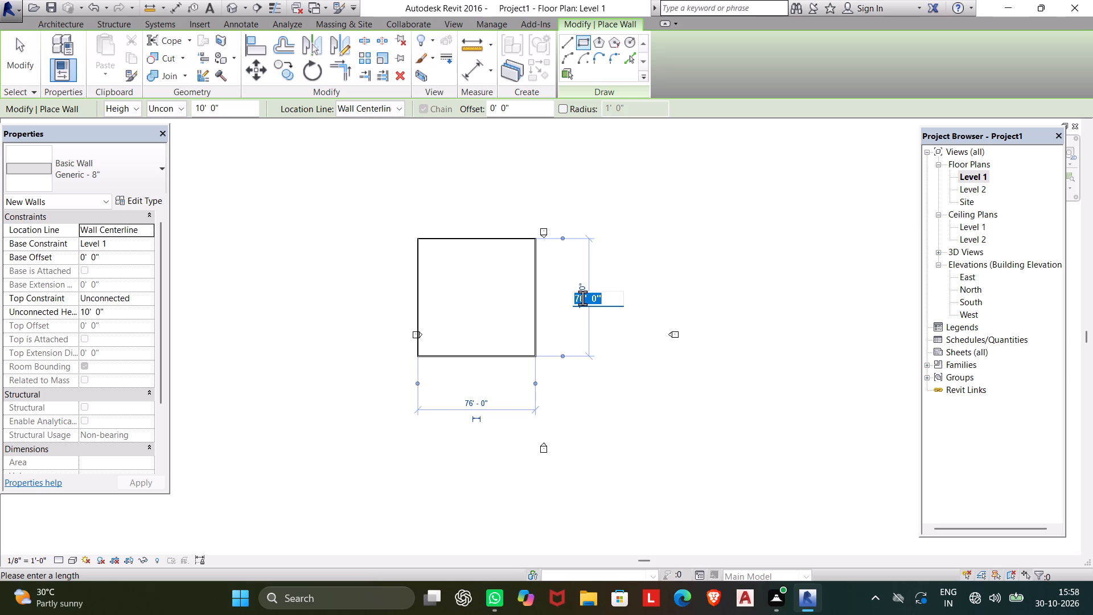
click(469, 404)
drag(469, 404, 476, 404)
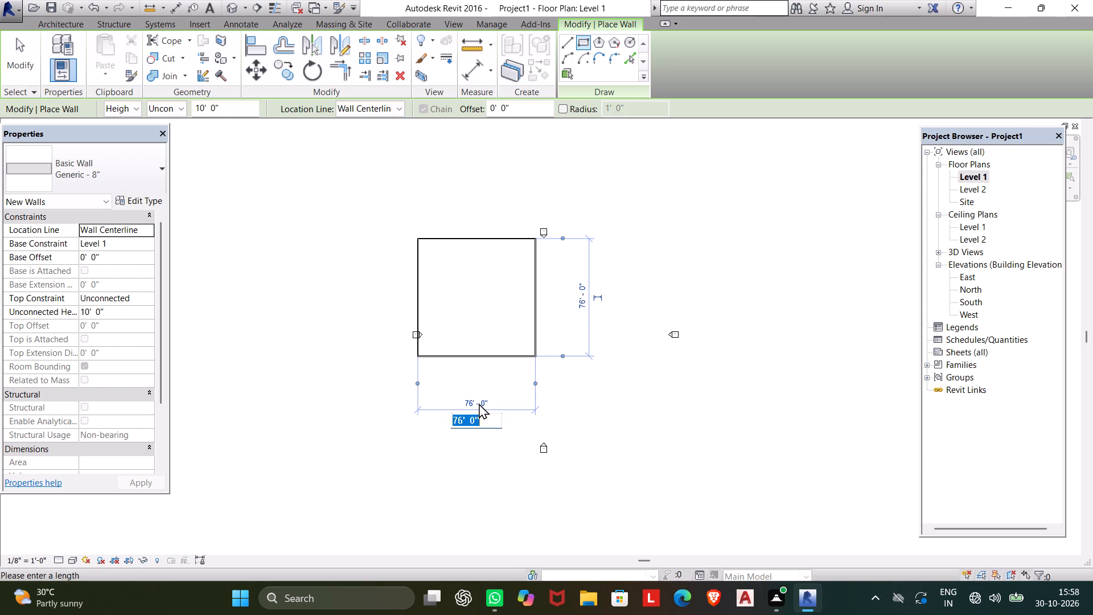
text(46)
key(apostrophe)
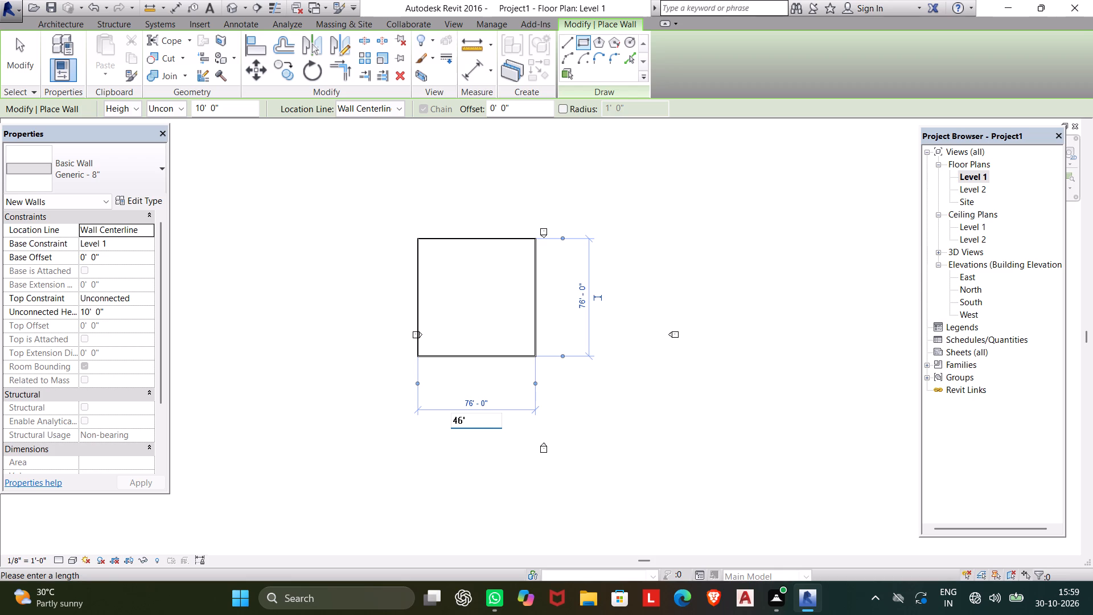
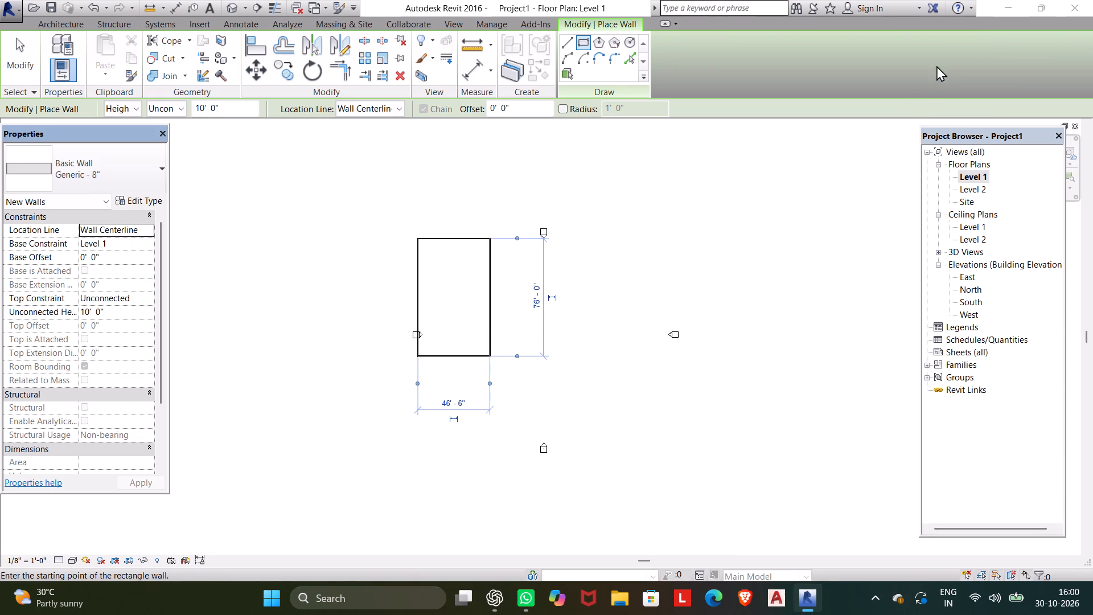
Minimize the Revit project window to show the Windows desktop.
click(1014, 0)
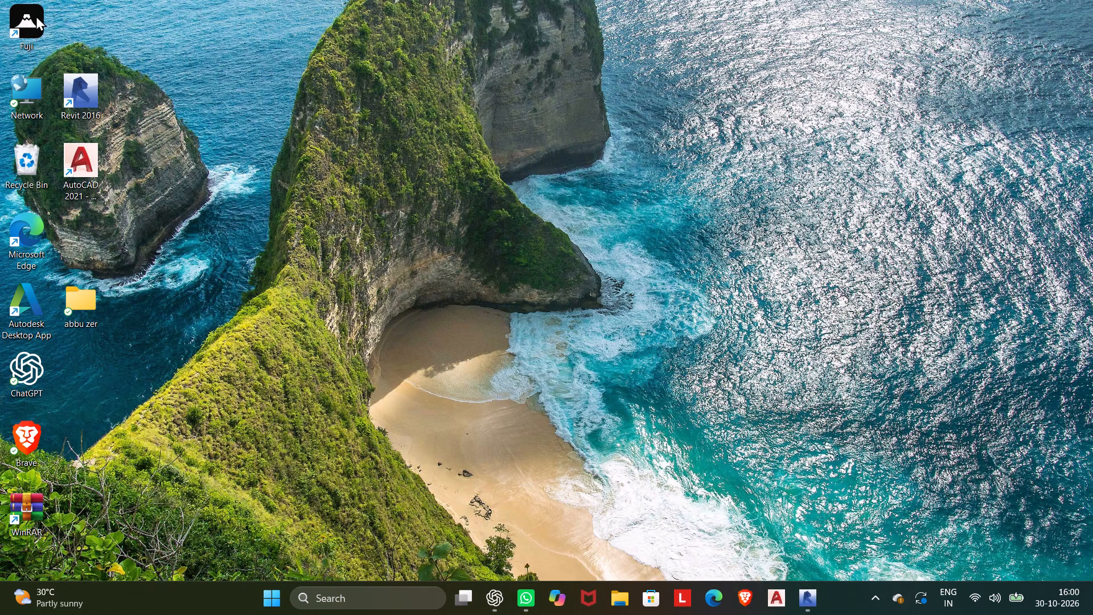
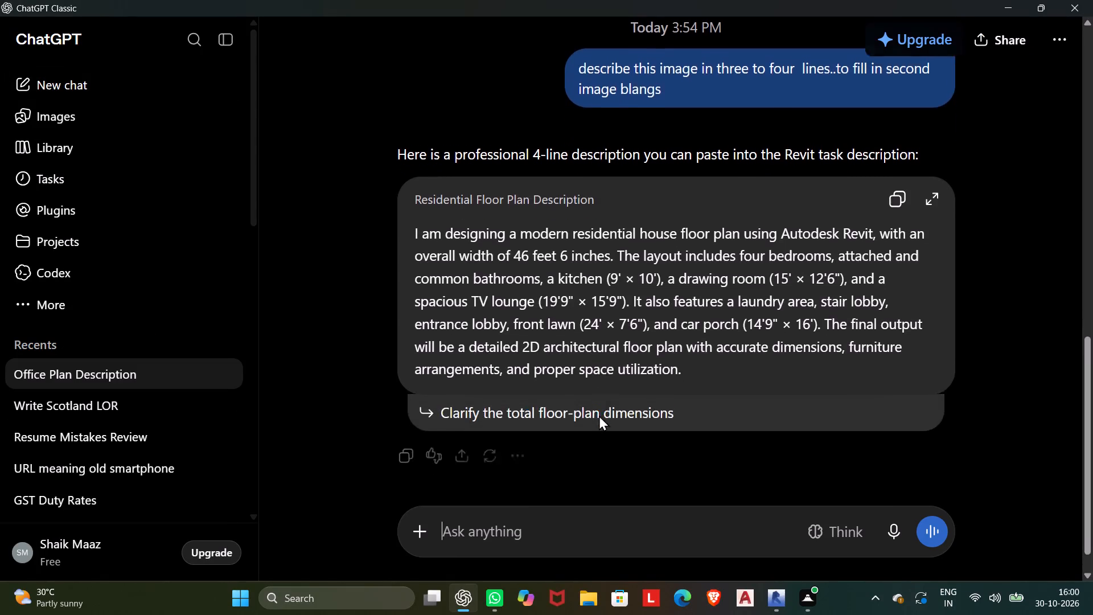
Ask ChatGPT "what is length" in the Office Plan Description chat, below the residential floor plan description.
scroll(587, 423, down, 2)
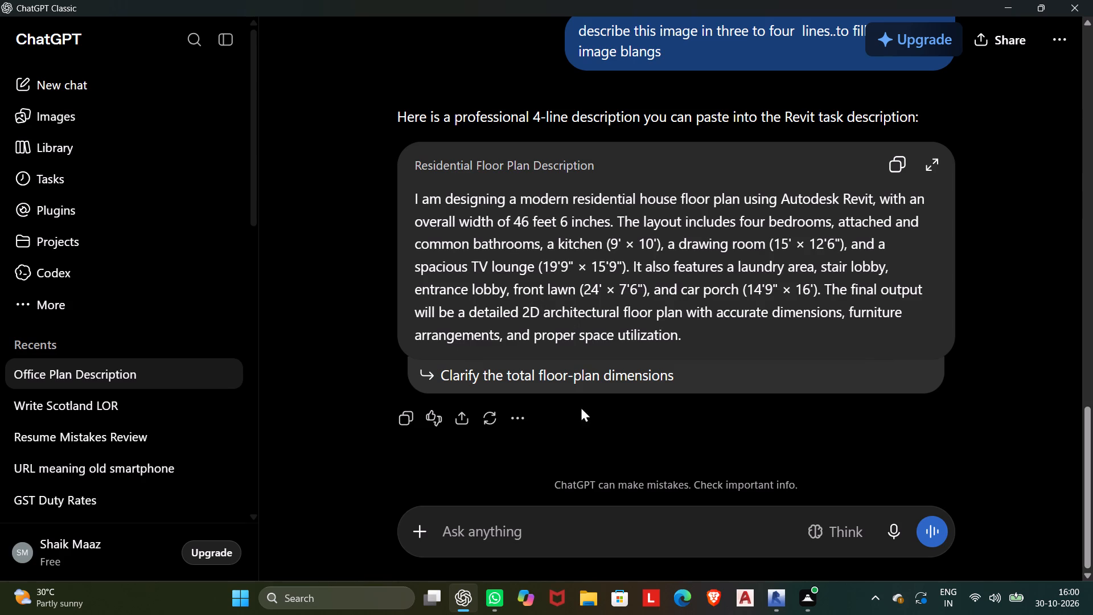
click(535, 540)
text(what is)
key(space)
key(l)
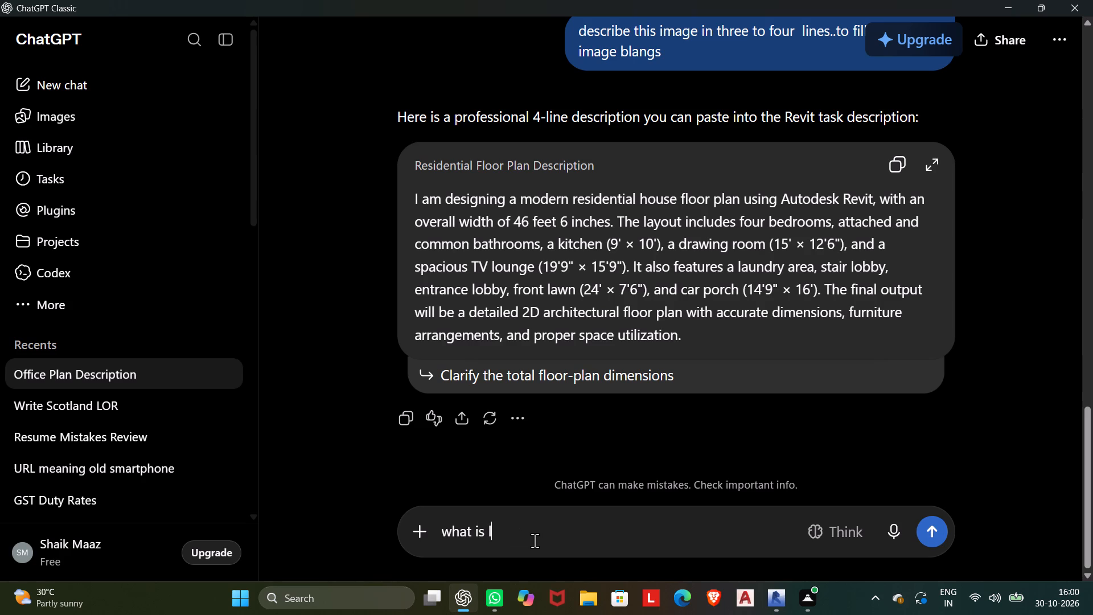
text(en)
text(gth)
key(Return)
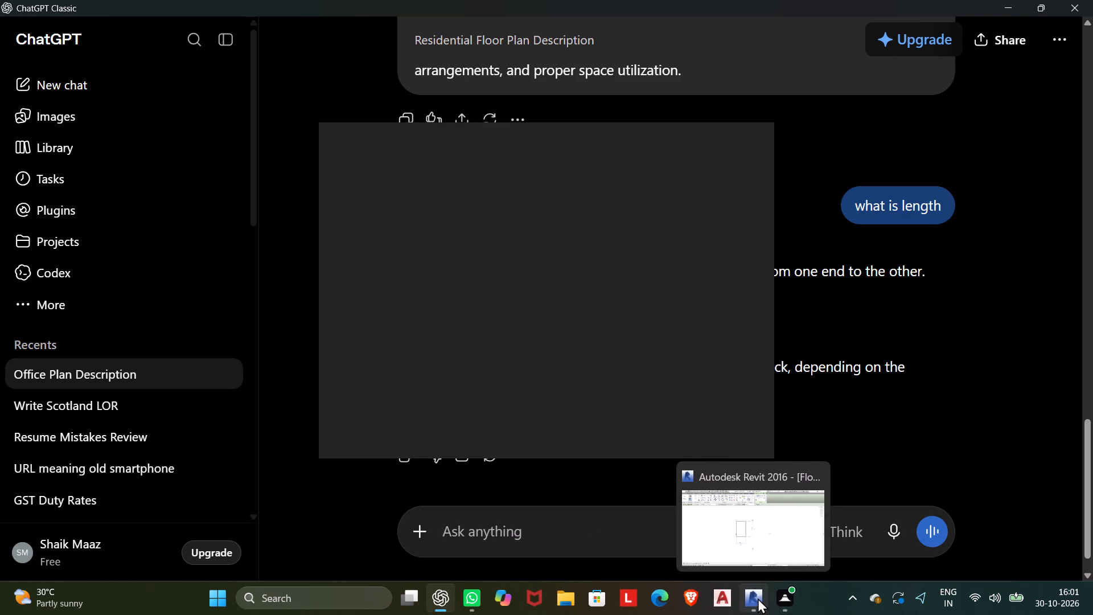
Switch back to the Revit project's Level 1 floor plan.
click(758, 598)
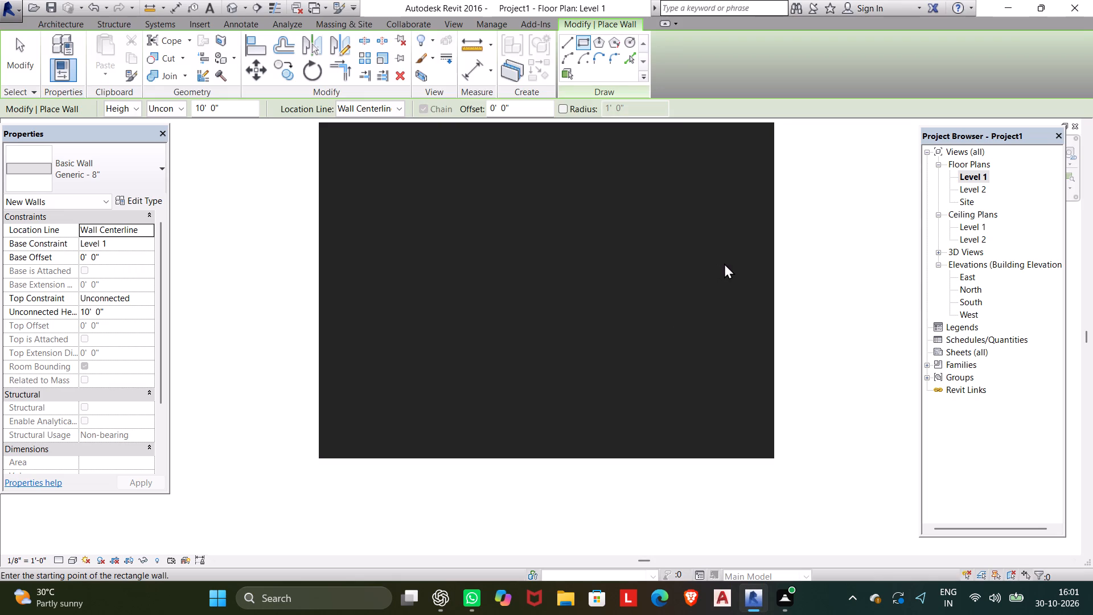
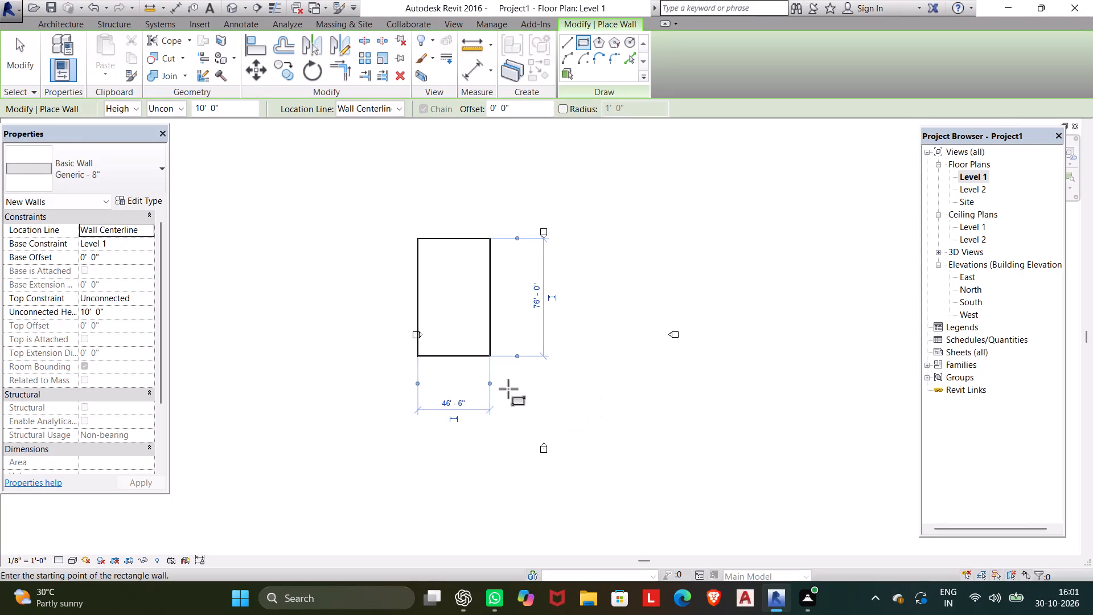
Set the overall length of the rectangular exterior walls to 57' 8" and dismiss the Autodesk notice.
scroll(439, 304, up, 4)
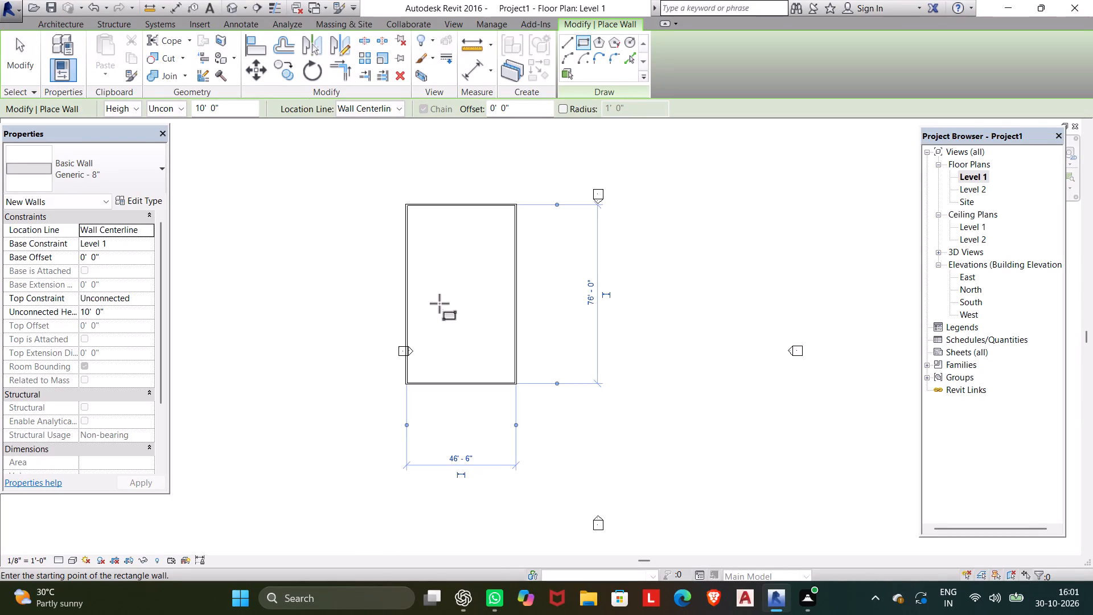
scroll(439, 304, down, 2)
middle_drag(439, 304, 542, 308)
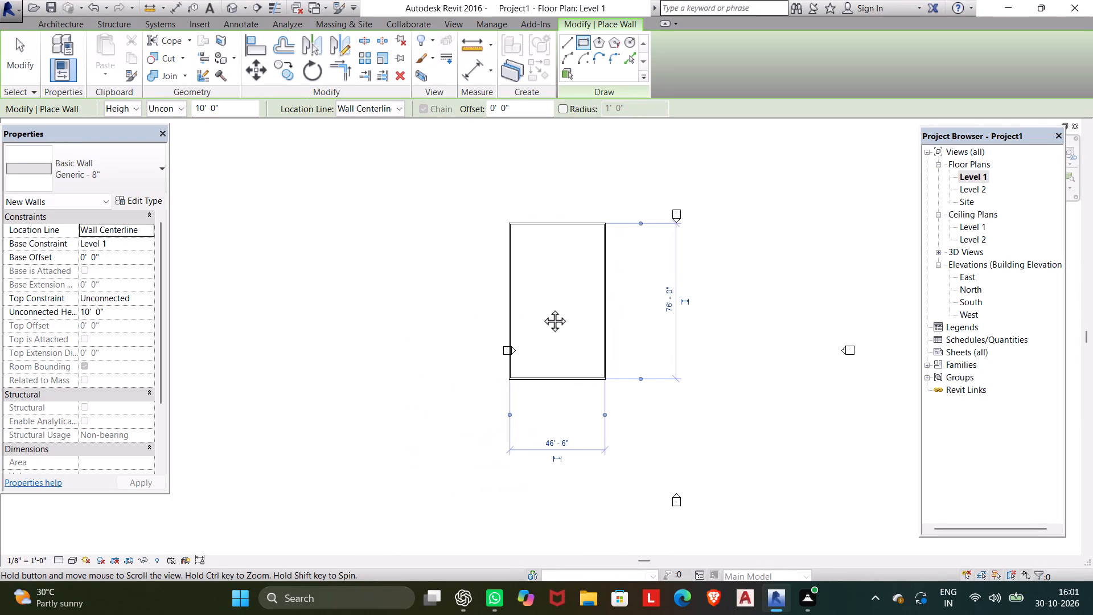
middle_drag(542, 308, 550, 305)
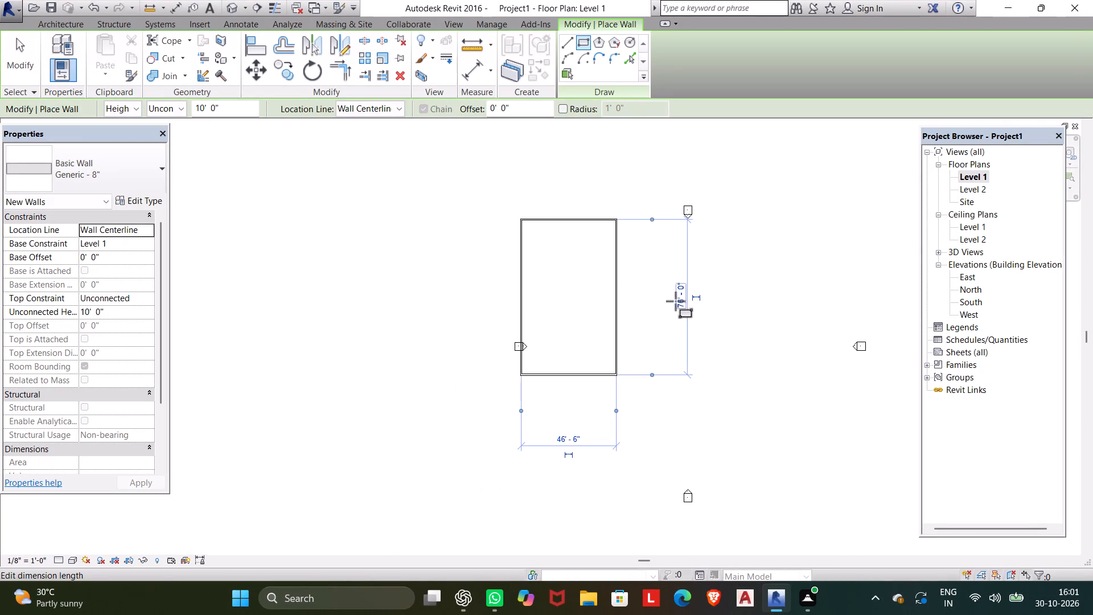
click(678, 300)
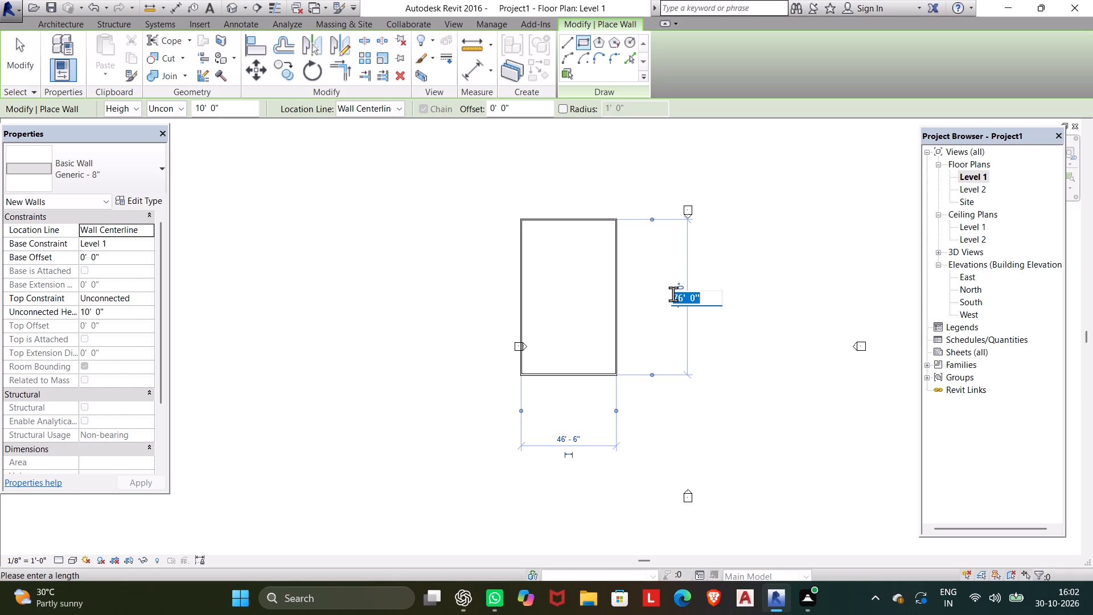
text(57)
key(apostrophe)
key(8)
key(shift+quotedbl)
key(Return)
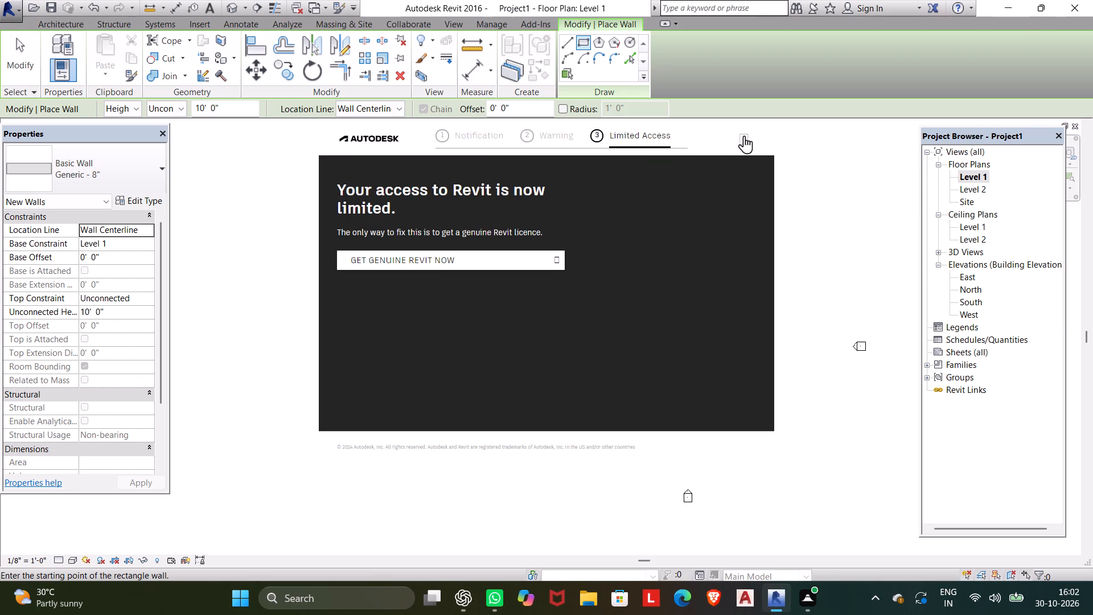
click(746, 138)
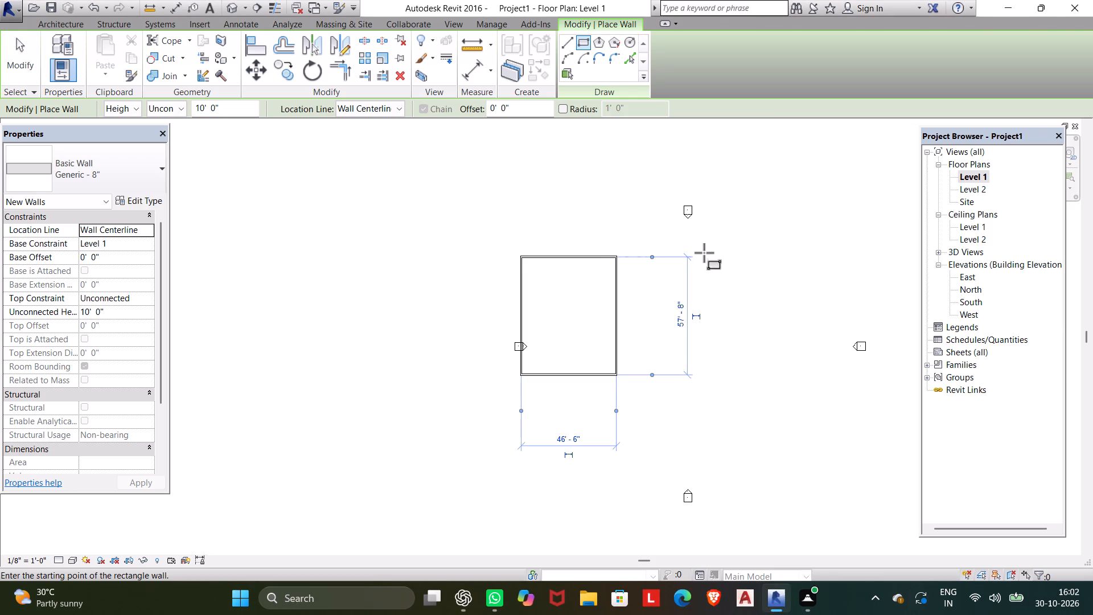
Offset the upper horizontal exterior wall by 5' 0" with Copy on, placing one copy outside and one inside the rectangle.
scroll(597, 301, up, 3)
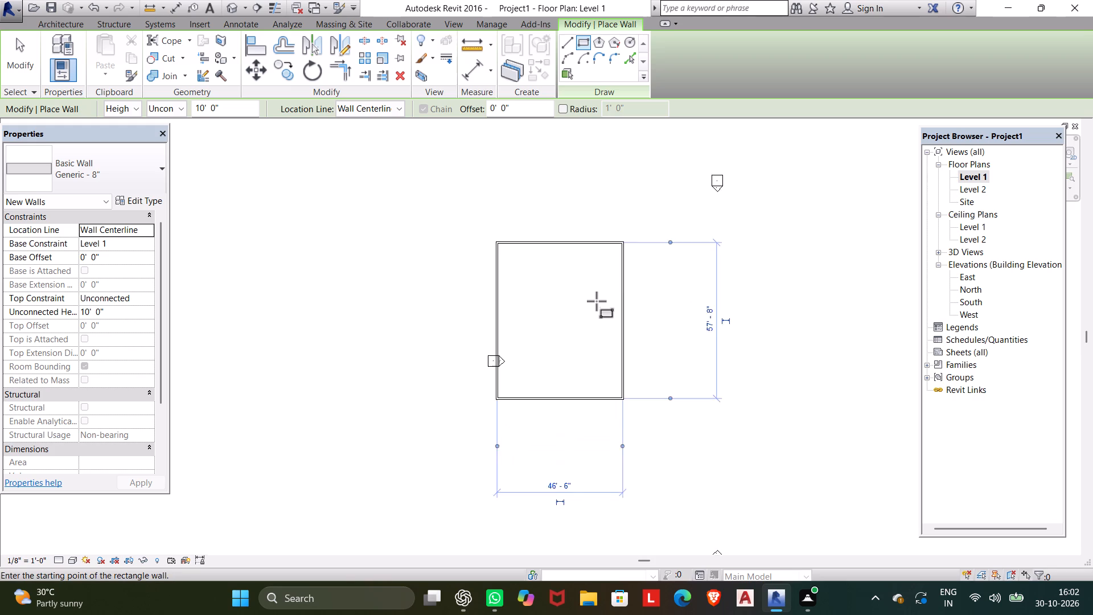
scroll(551, 299, up, 3)
middle_drag(554, 299, 591, 306)
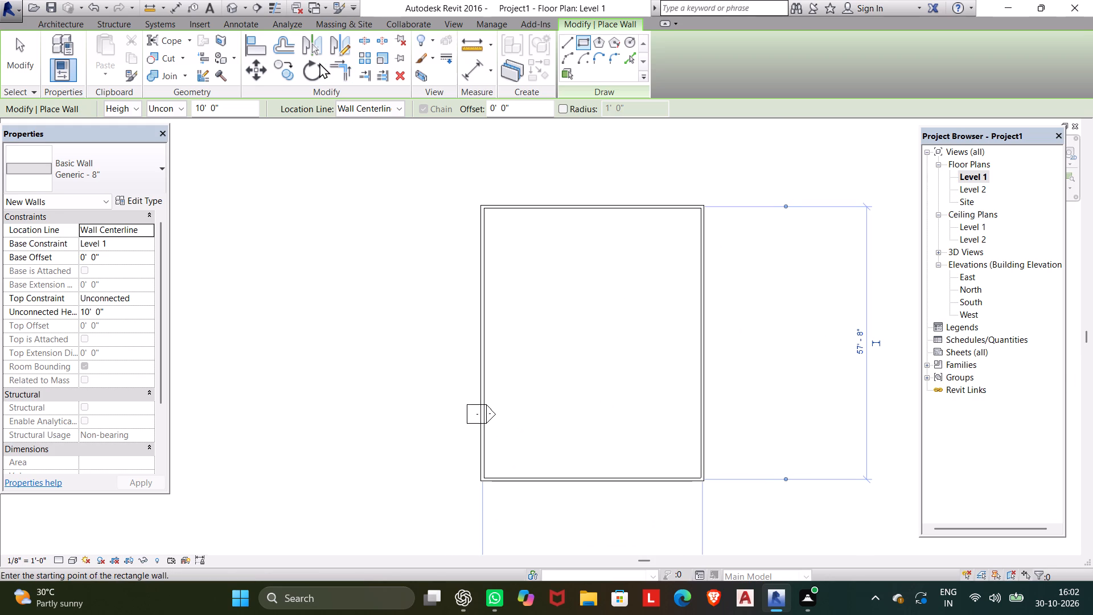
click(290, 44)
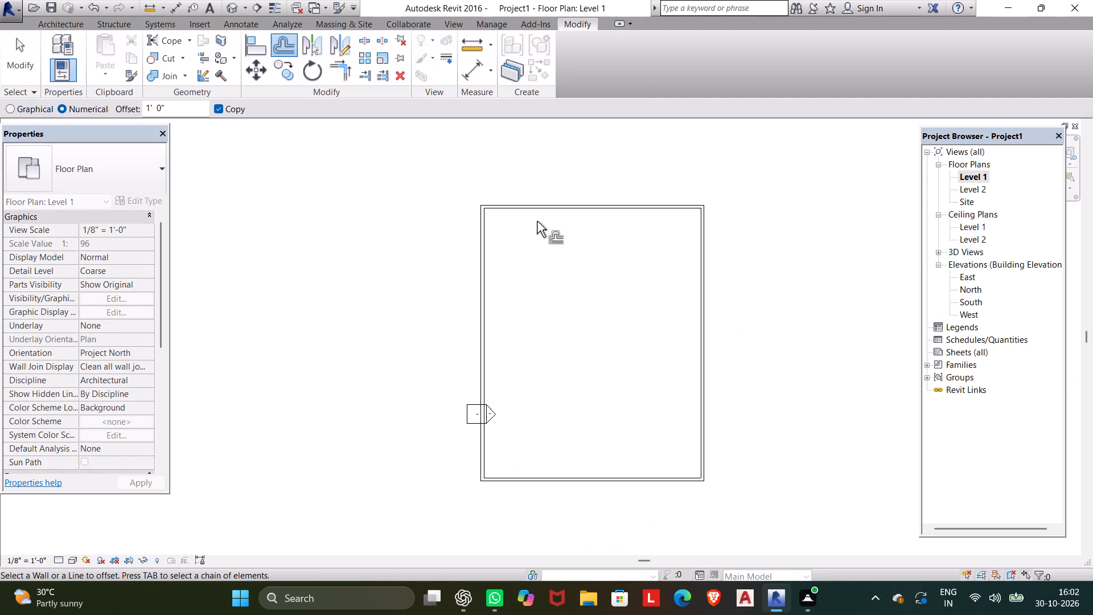
drag(187, 112, 123, 97)
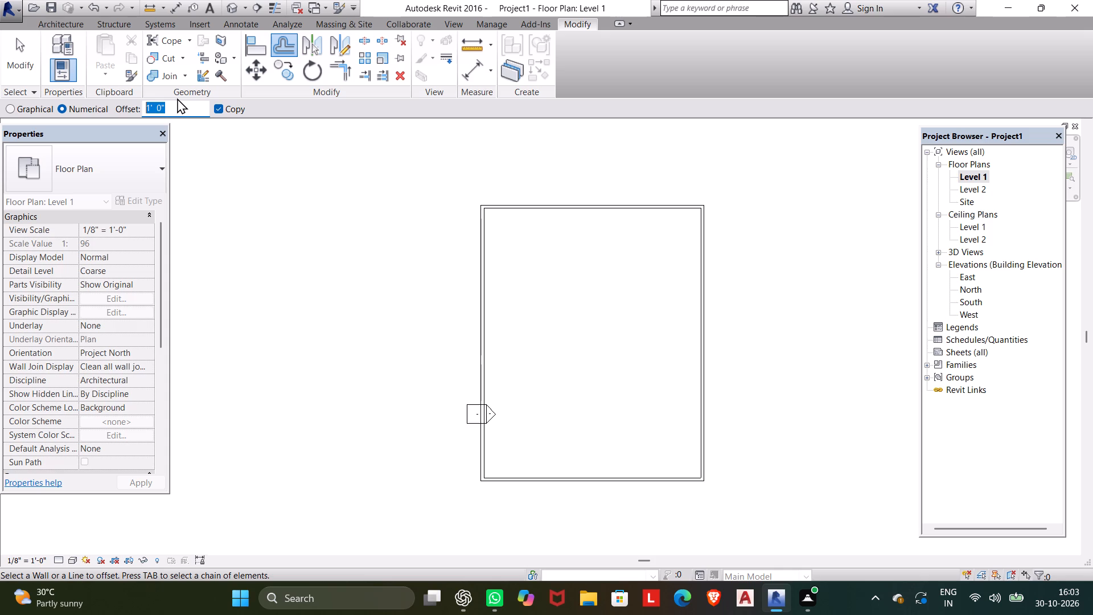
text(5')
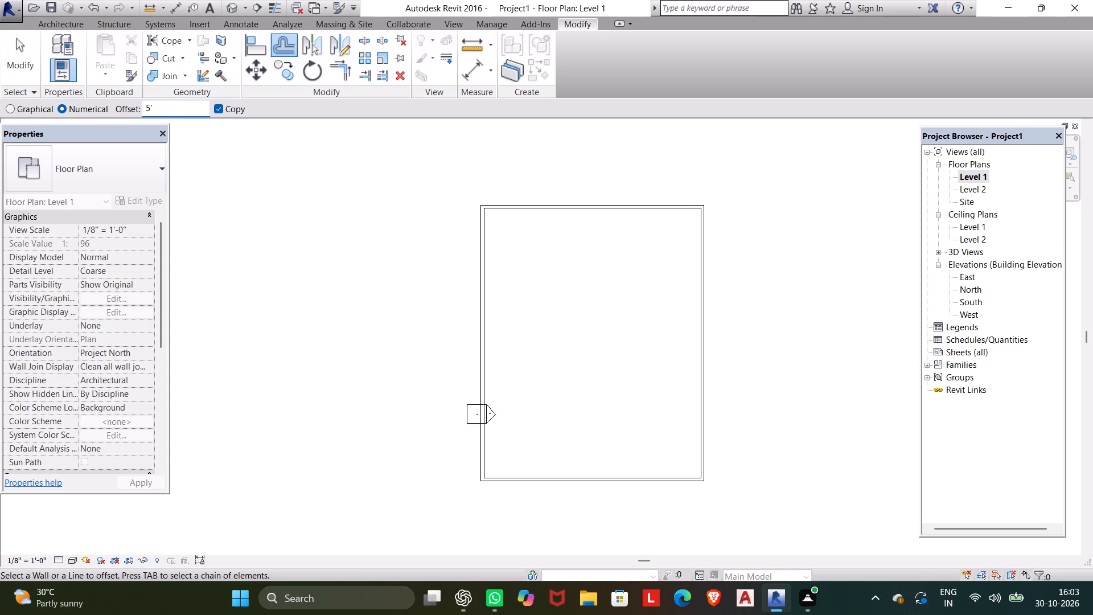
key(Return)
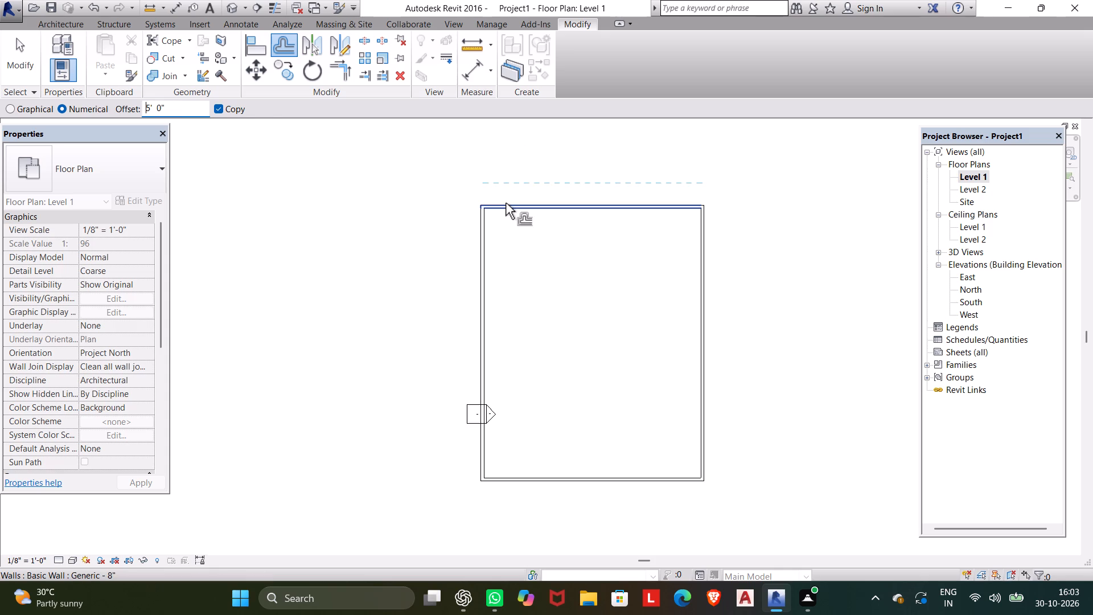
click(506, 203)
click(497, 229)
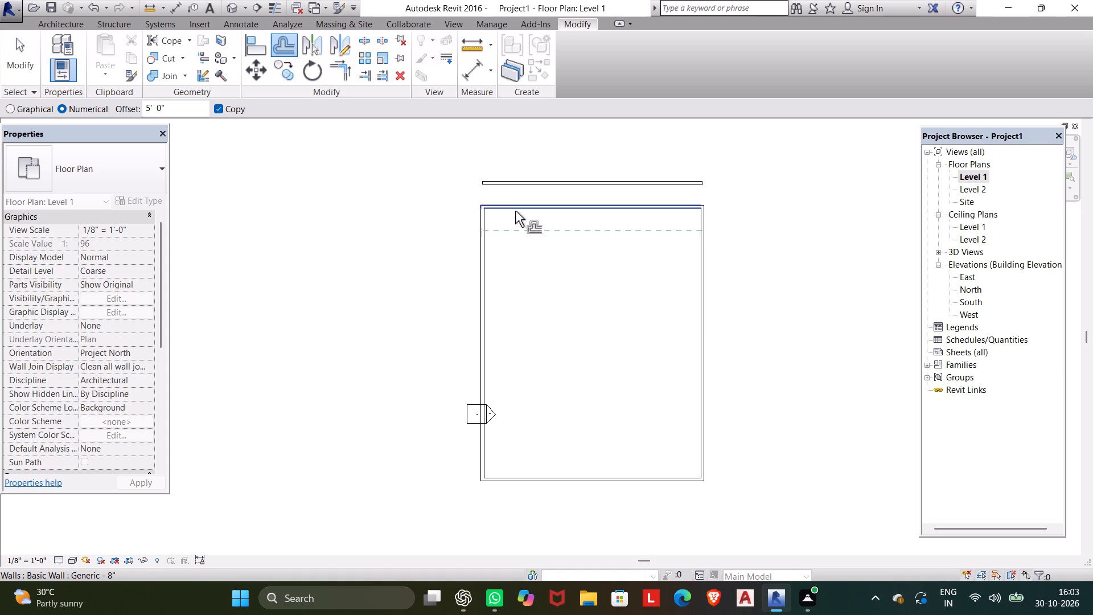
drag(513, 212, 518, 245)
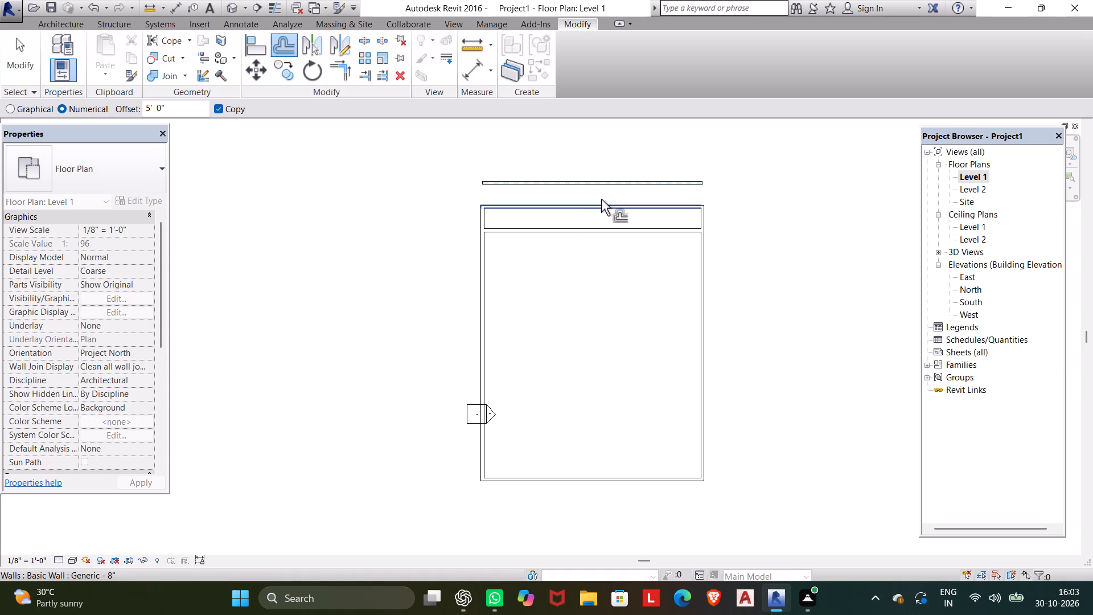
key(Escape)
Delete the wall copy lying outside the rectangle, above the upper exterior wall.
click(589, 180)
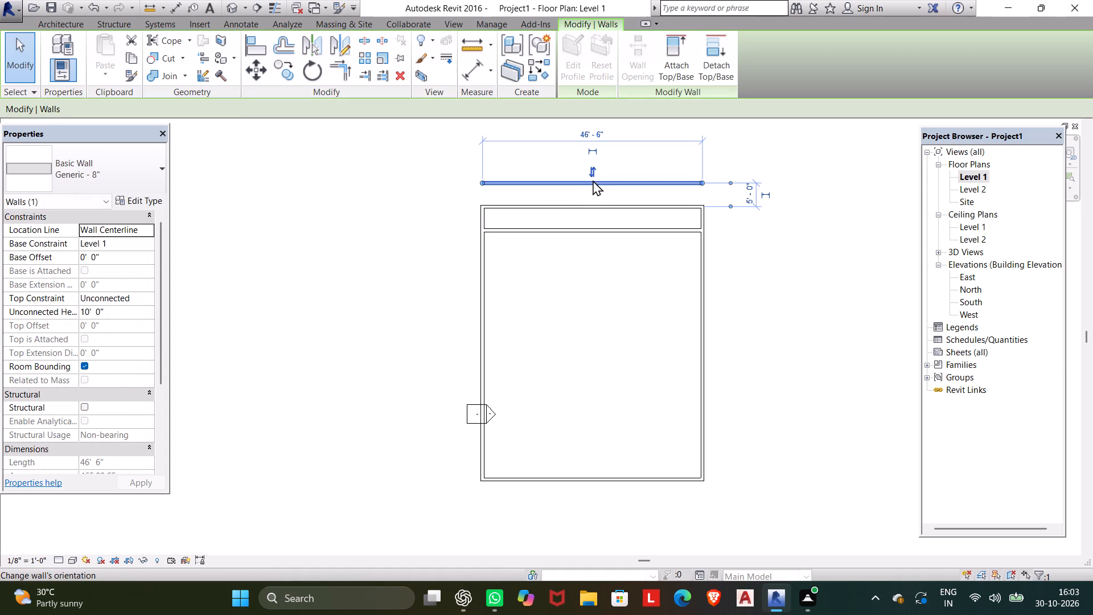
key(Delete)
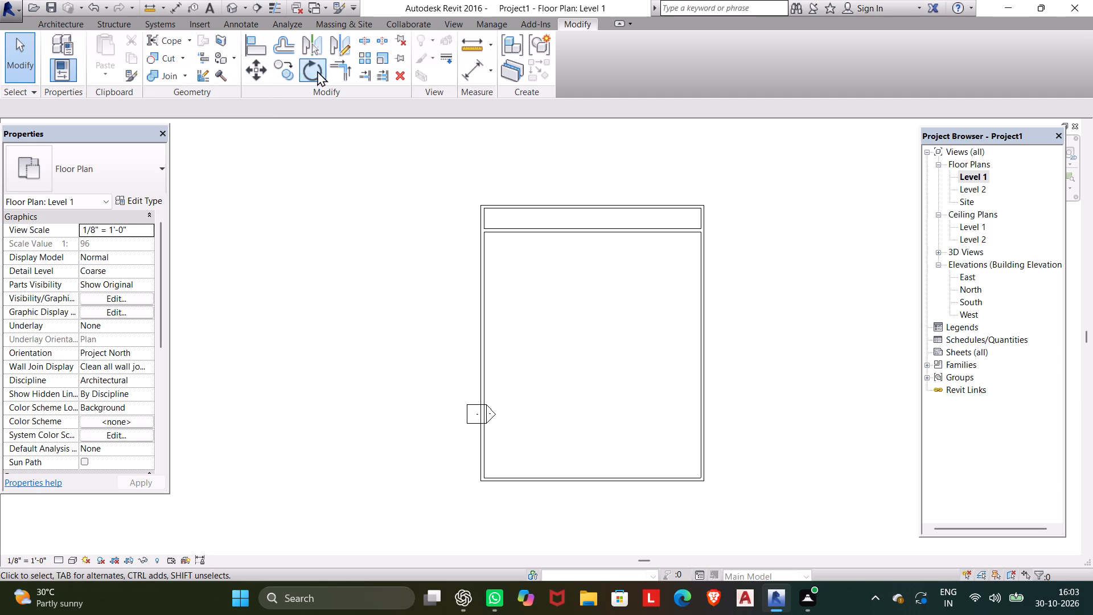
Offset copies of both long vertical exterior walls 14' 9" inward, dismissing the Autodesk notice that covers the plan.
click(293, 46)
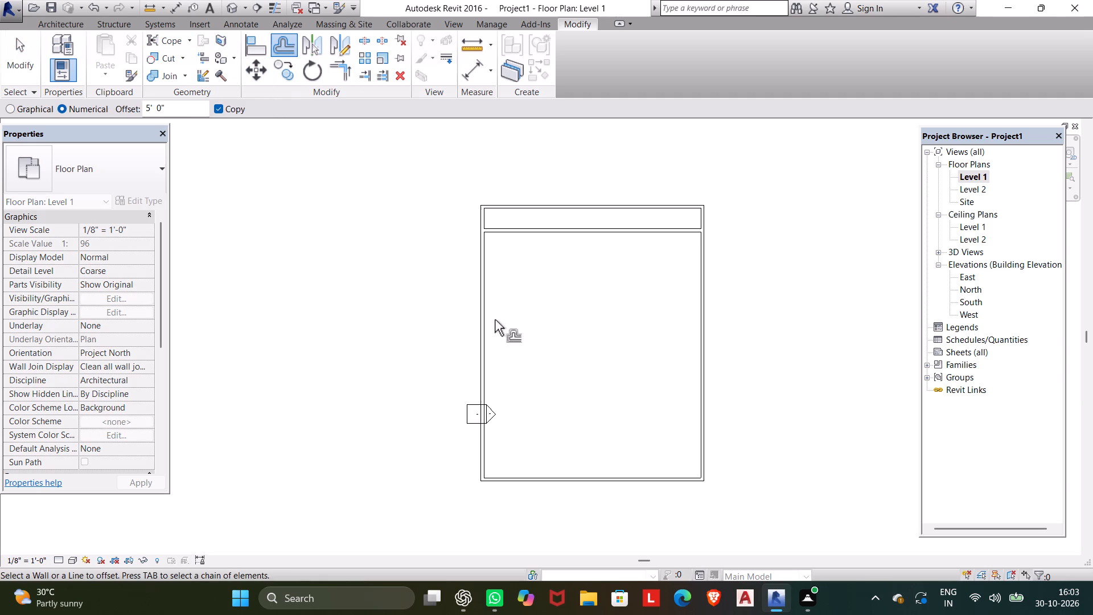
drag(176, 109, 76, 114)
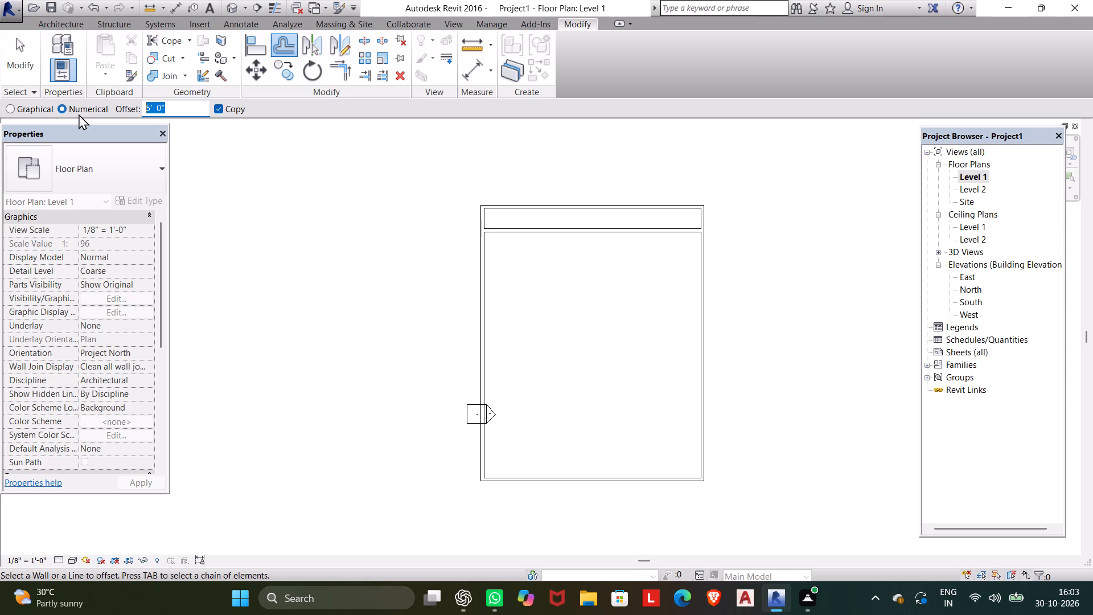
text(14')
text(9")
key(Return)
click(189, 109)
key(Return)
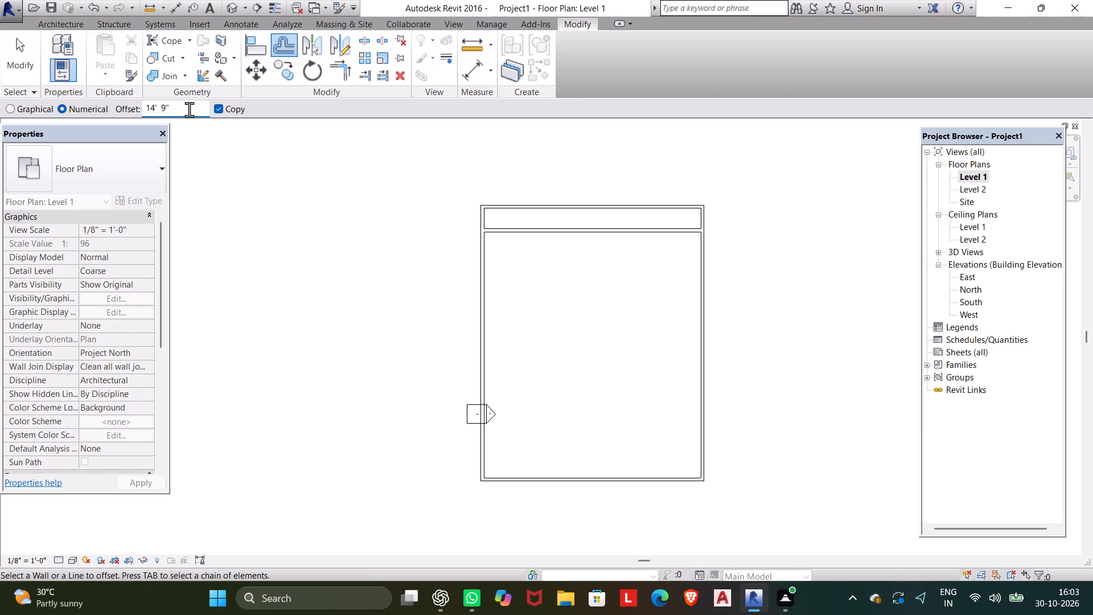
key(Return)
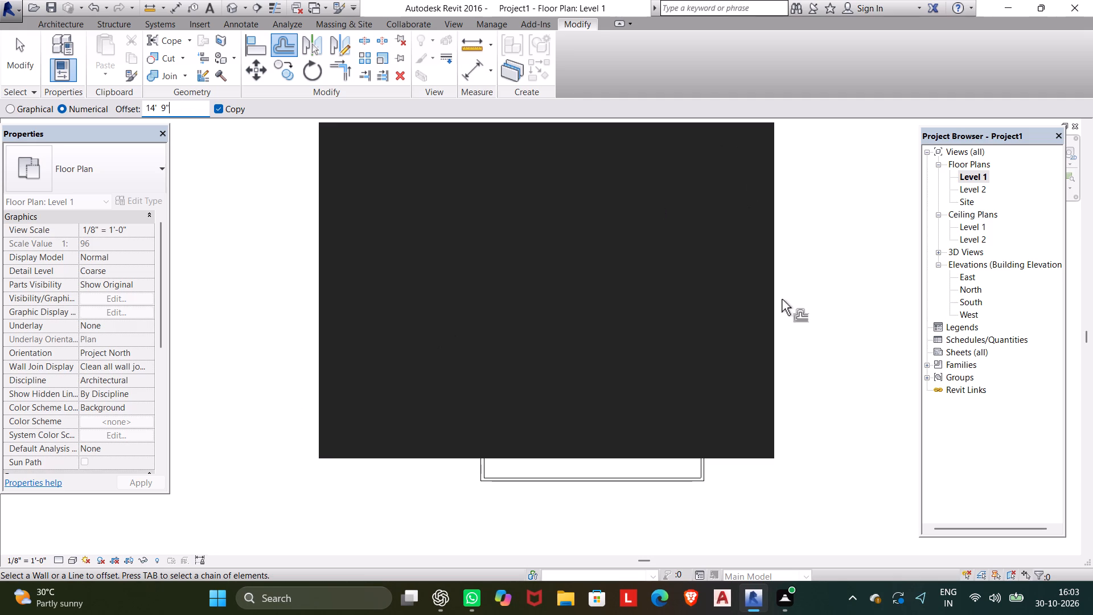
scroll(780, 301, down, 1)
middle_drag(774, 289, 820, 410)
scroll(774, 289, down, 1)
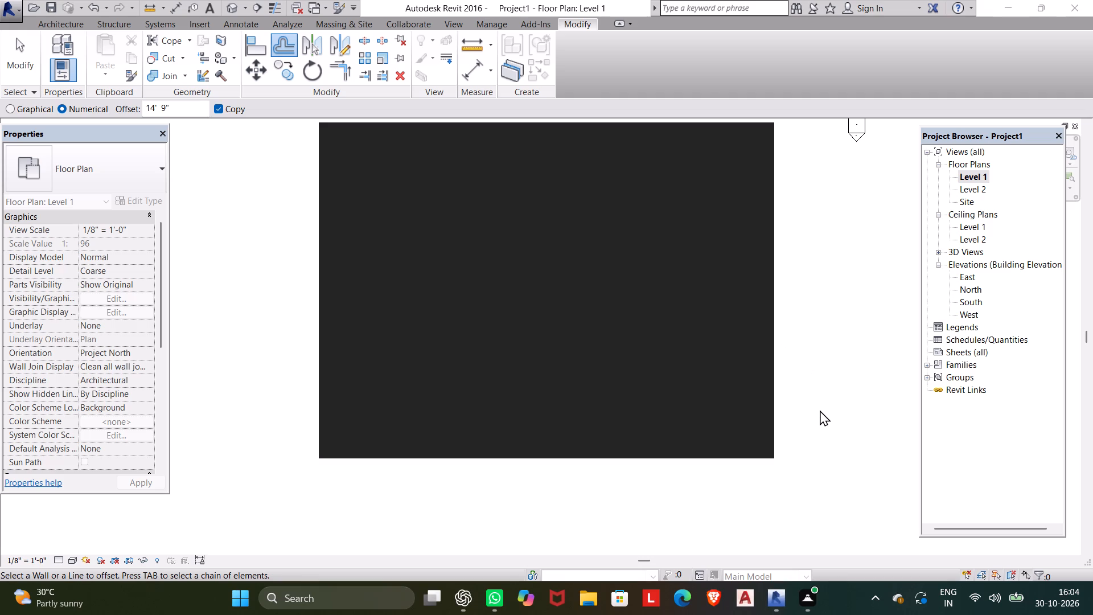
middle_drag(820, 410, 817, 401)
middle_drag(810, 276, 771, 350)
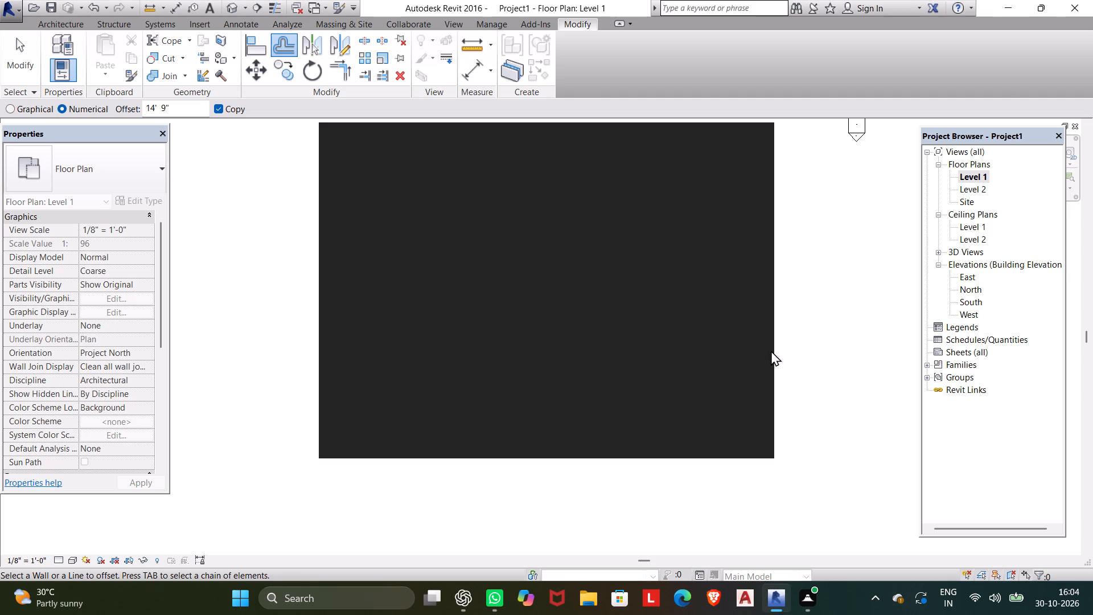
middle_drag(771, 350, 315, 425)
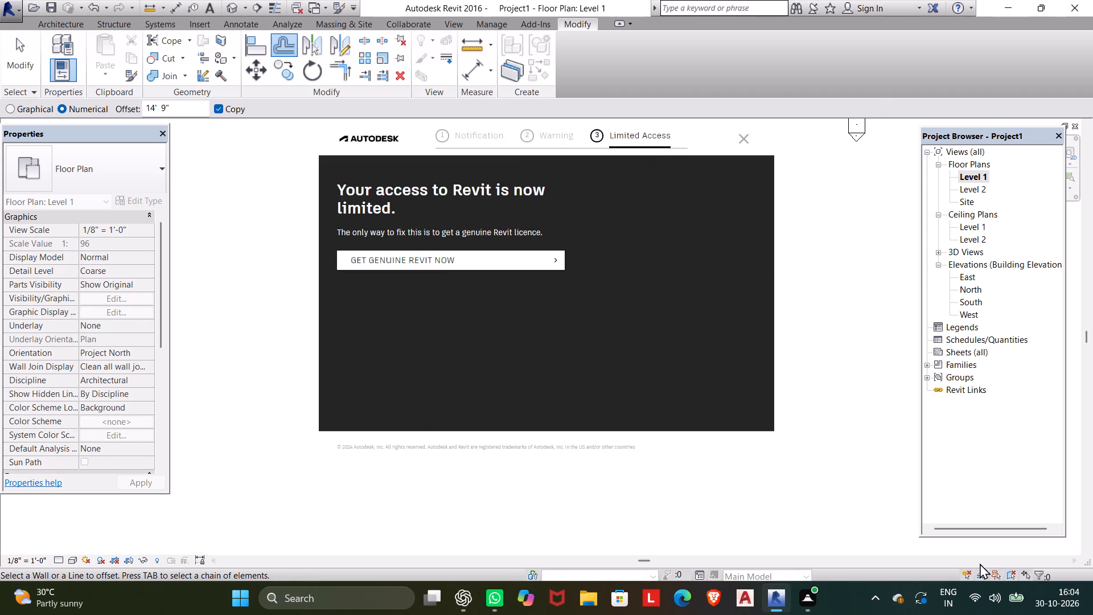
click(739, 138)
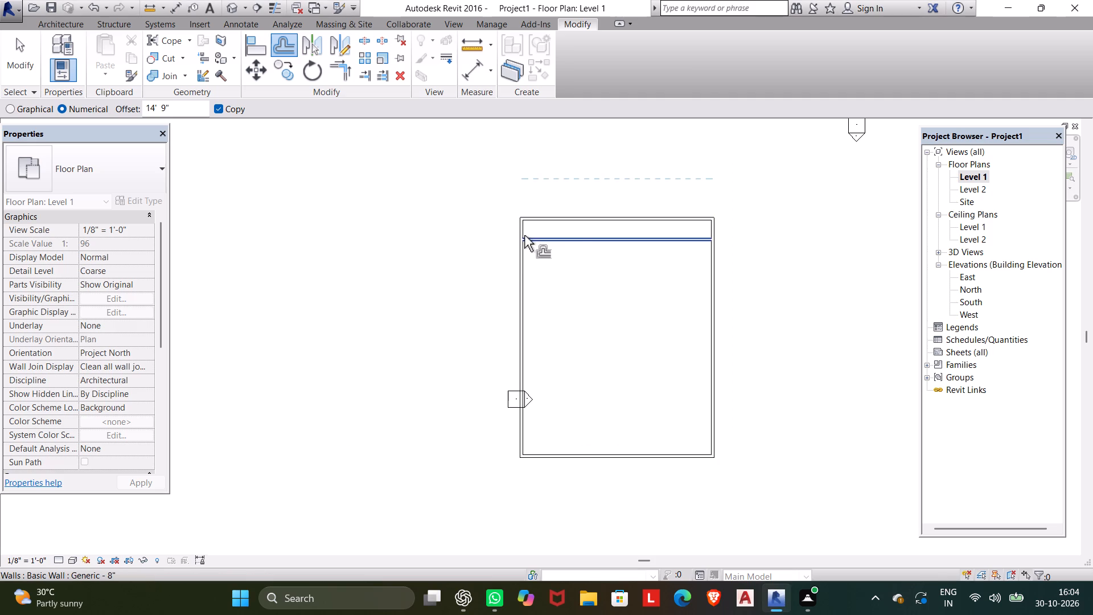
click(528, 277)
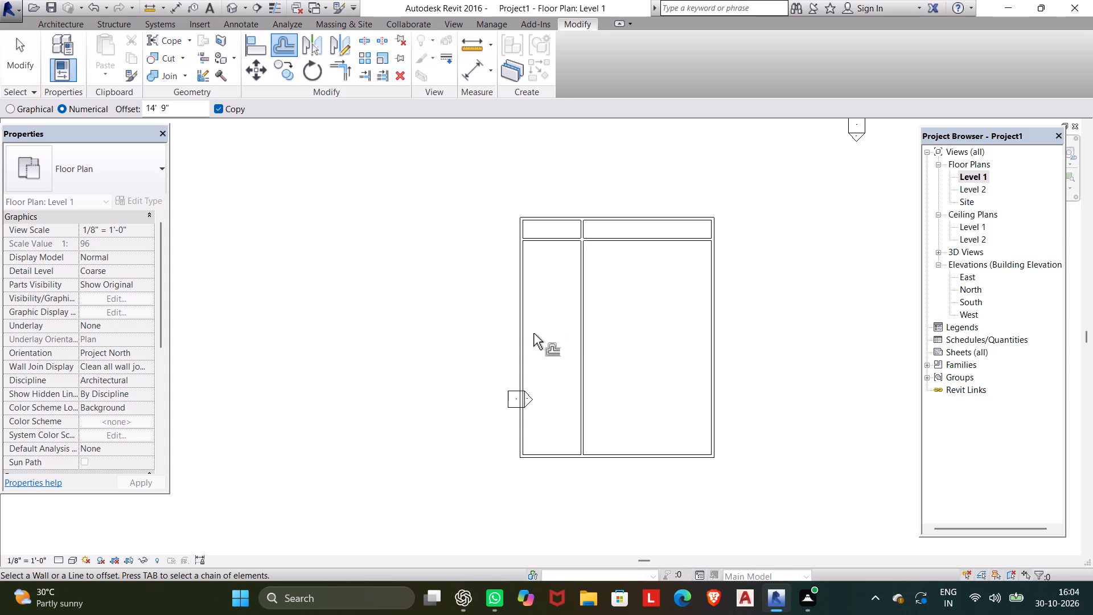
click(712, 341)
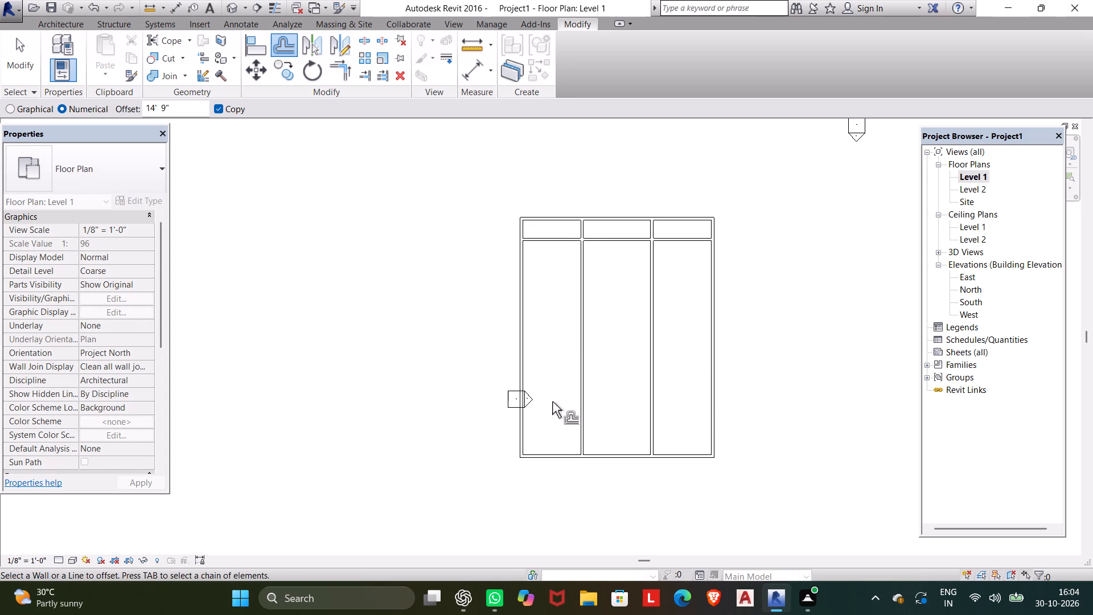
Offset two interior wall copies successively 13' 0" downward, starting from the horizontal interior wall nearest the upper exterior wall.
scroll(551, 401, down, 1)
middle_drag(551, 401, 749, 378)
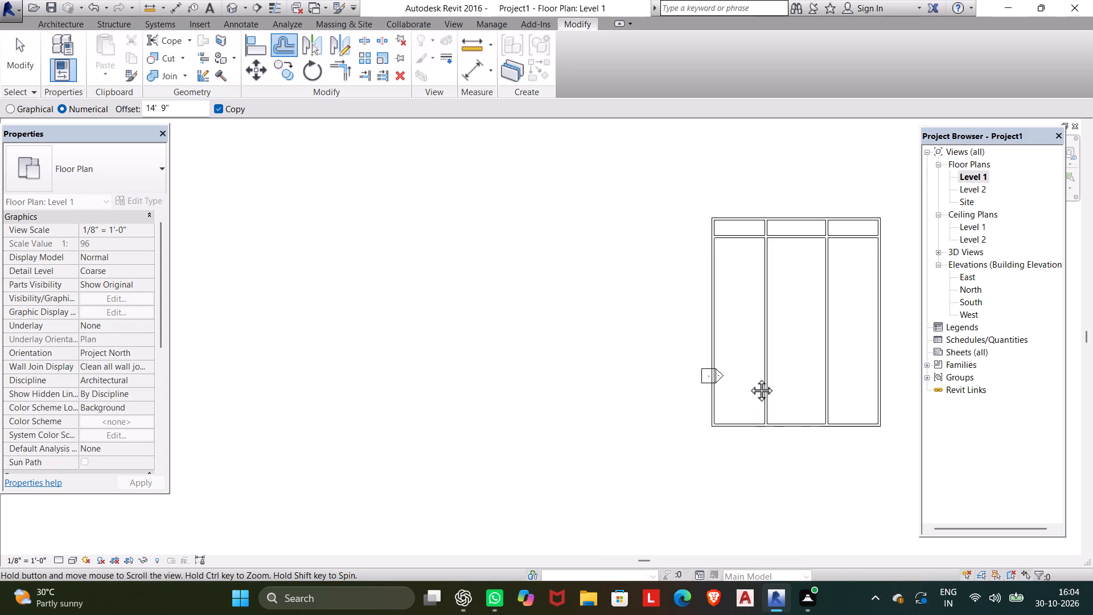
middle_drag(749, 378, 786, 378)
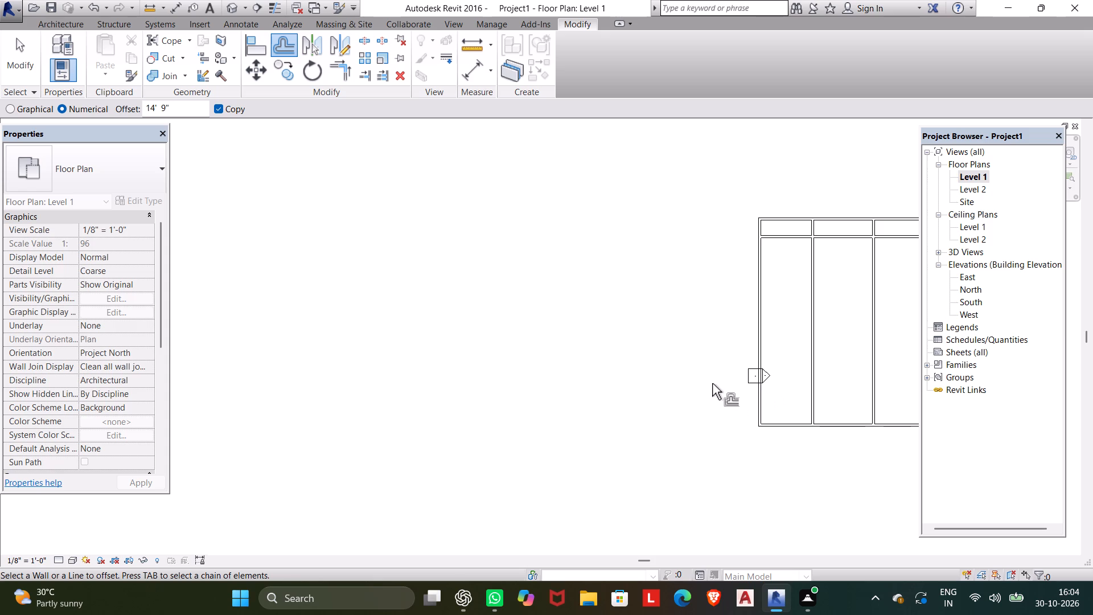
drag(170, 106, 142, 105)
drag(142, 105, 142, 105)
text(13')
key(Return)
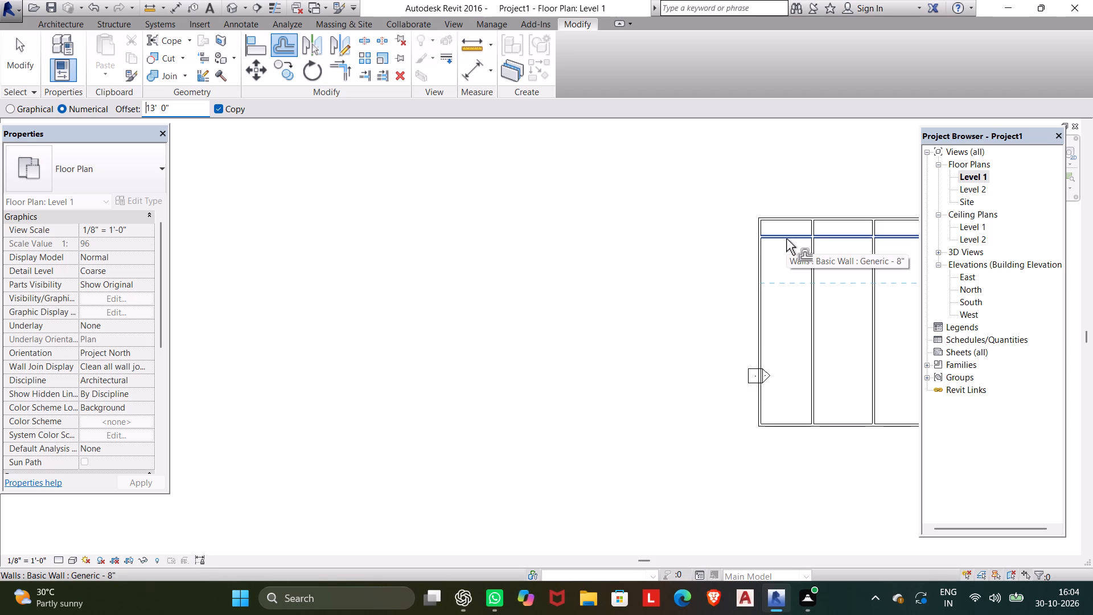
click(786, 239)
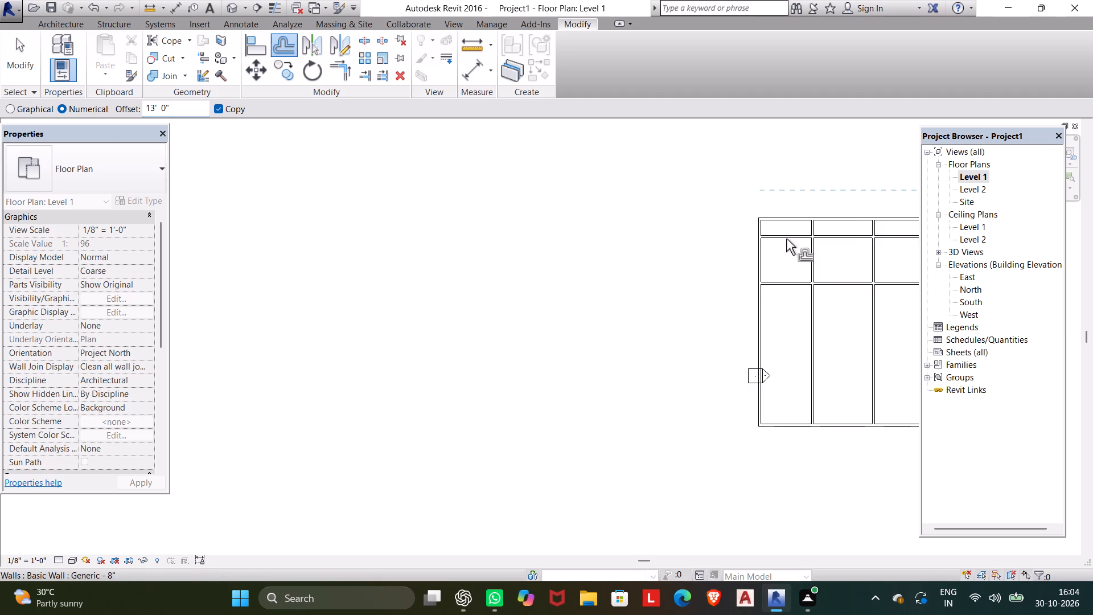
scroll(739, 359, down, 1)
middle_drag(739, 359, 551, 383)
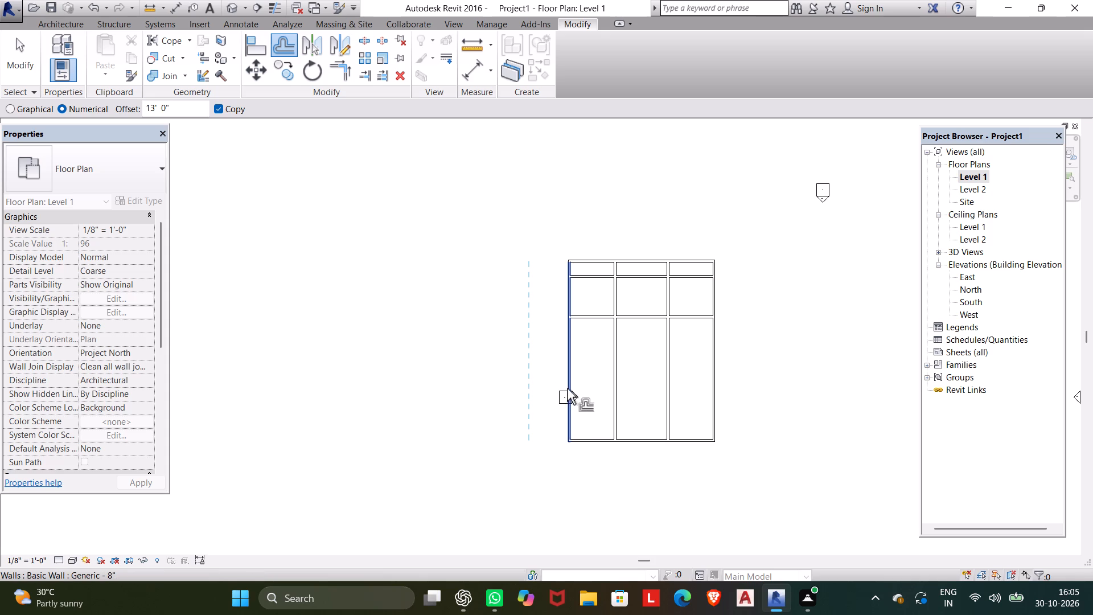
click(676, 319)
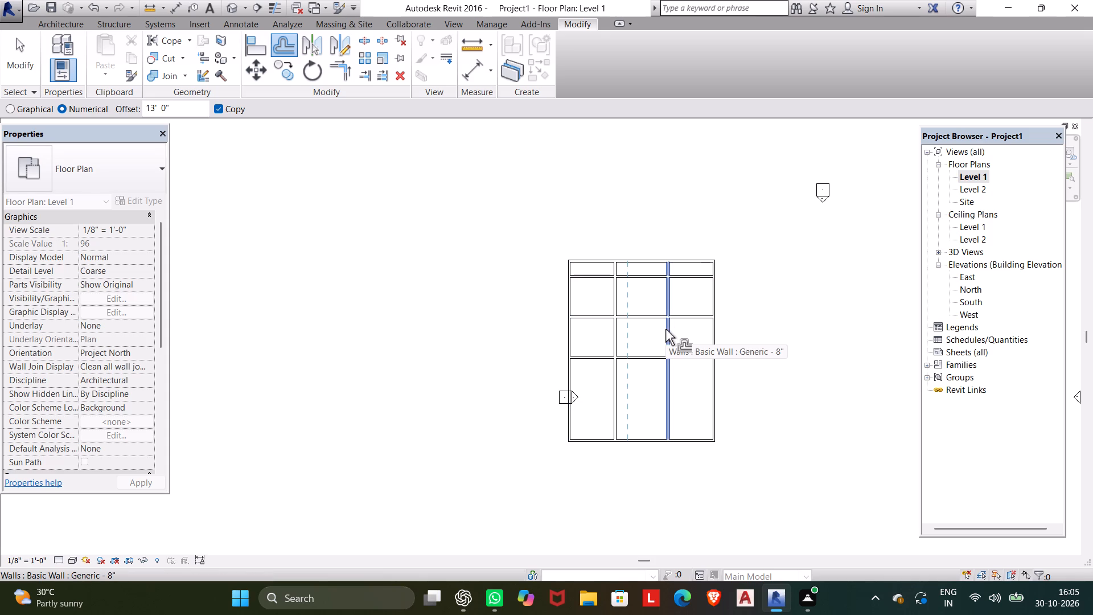
key(Escape)
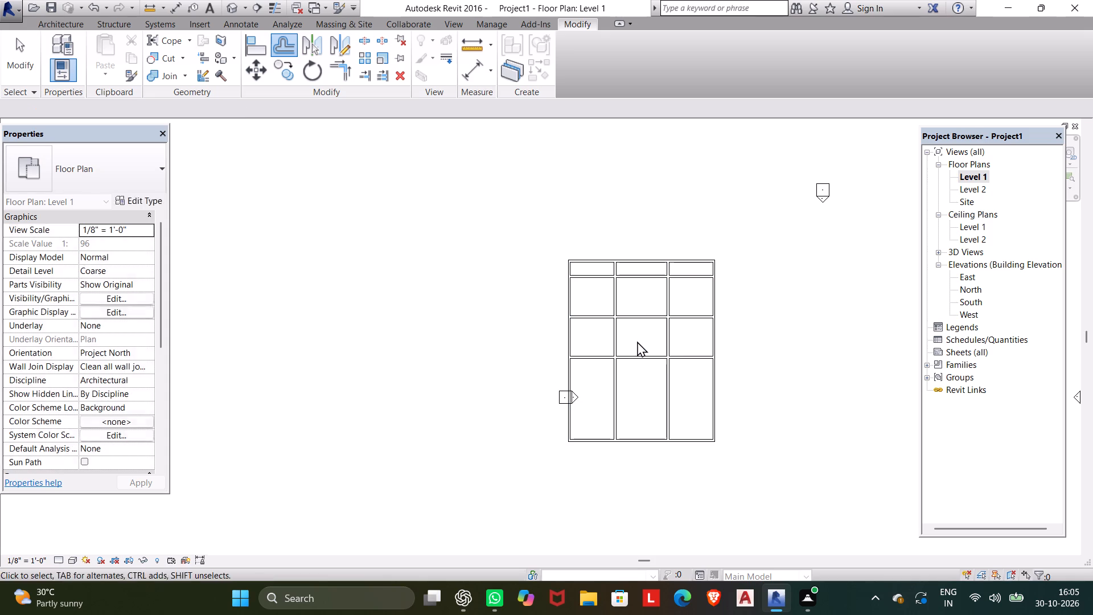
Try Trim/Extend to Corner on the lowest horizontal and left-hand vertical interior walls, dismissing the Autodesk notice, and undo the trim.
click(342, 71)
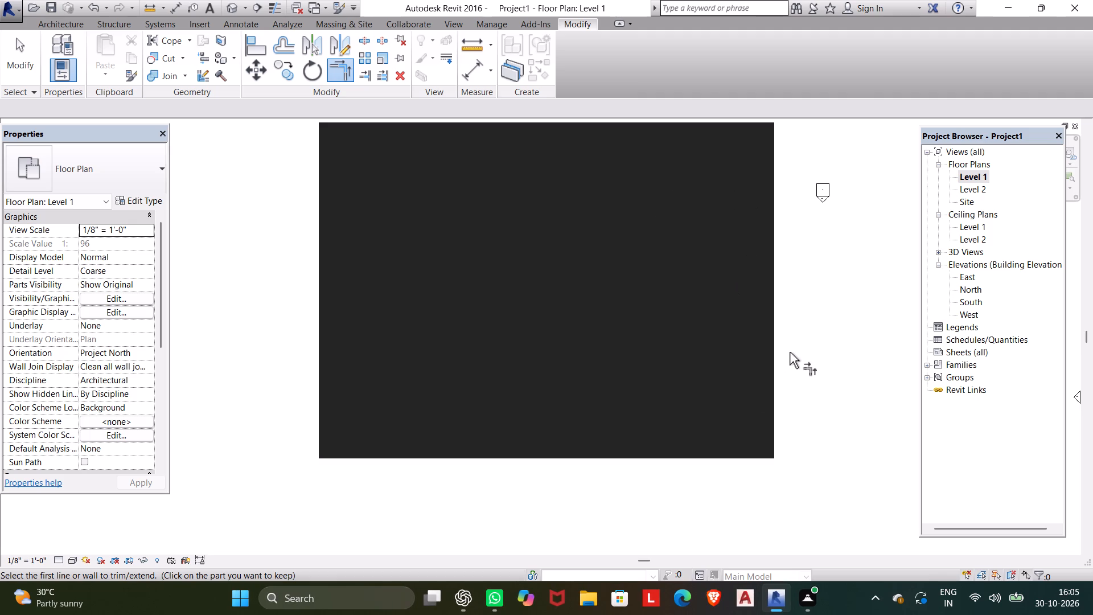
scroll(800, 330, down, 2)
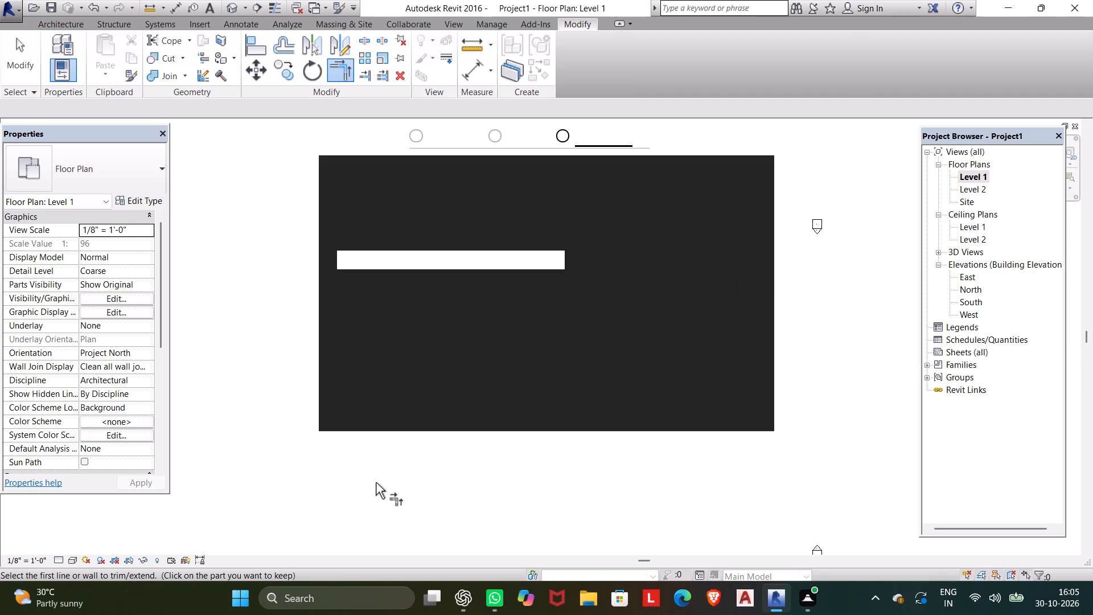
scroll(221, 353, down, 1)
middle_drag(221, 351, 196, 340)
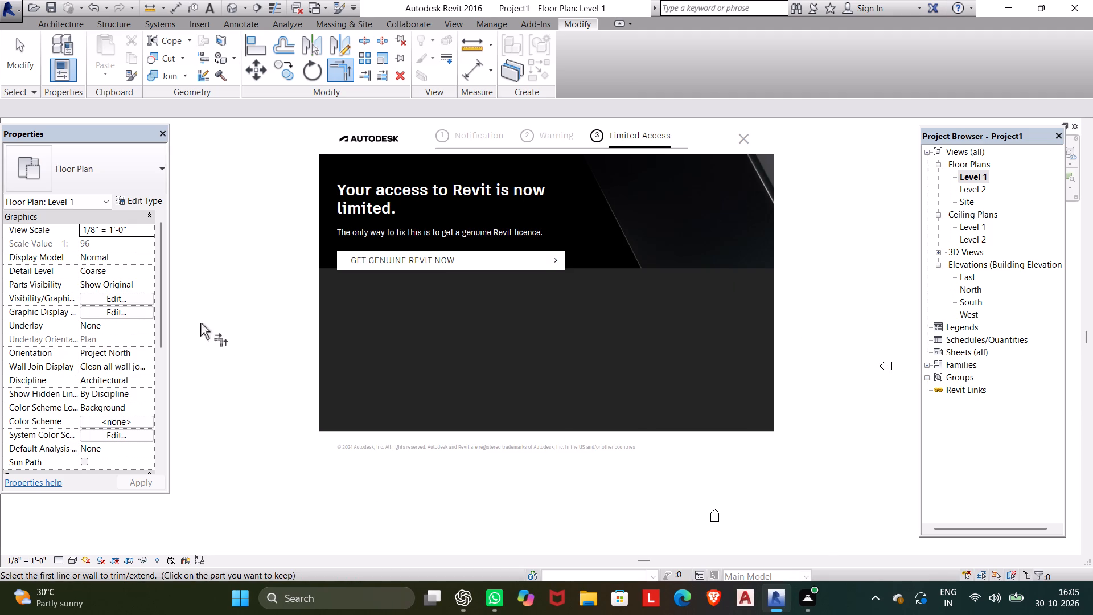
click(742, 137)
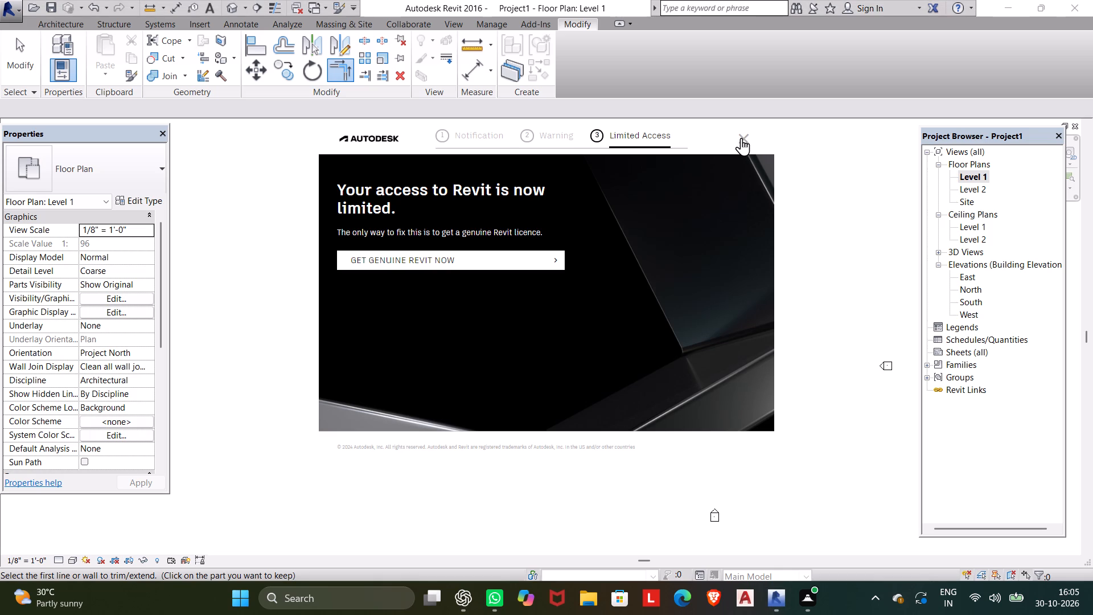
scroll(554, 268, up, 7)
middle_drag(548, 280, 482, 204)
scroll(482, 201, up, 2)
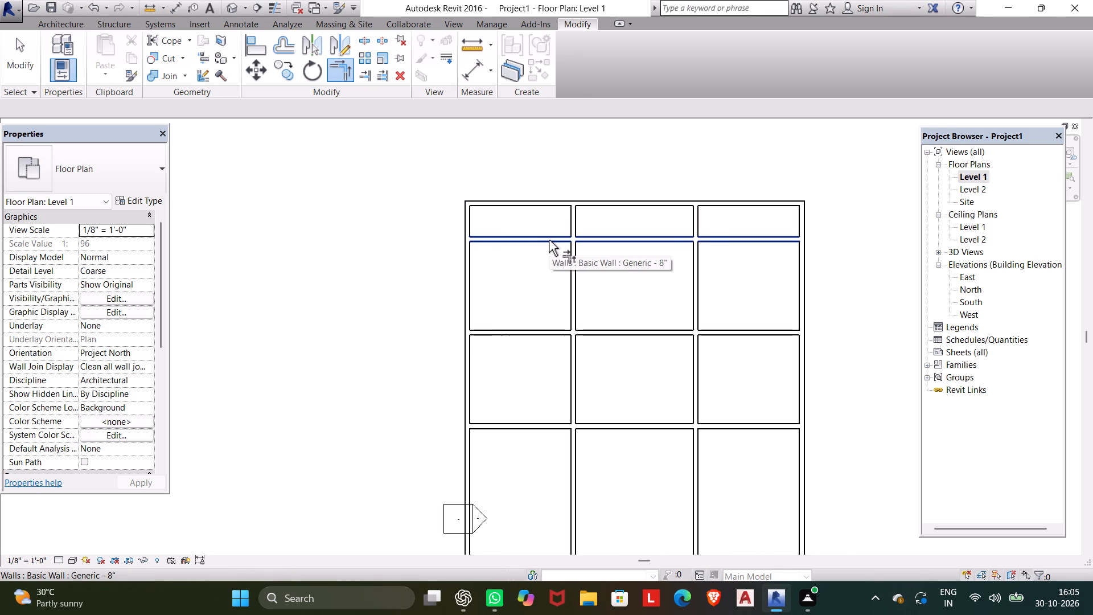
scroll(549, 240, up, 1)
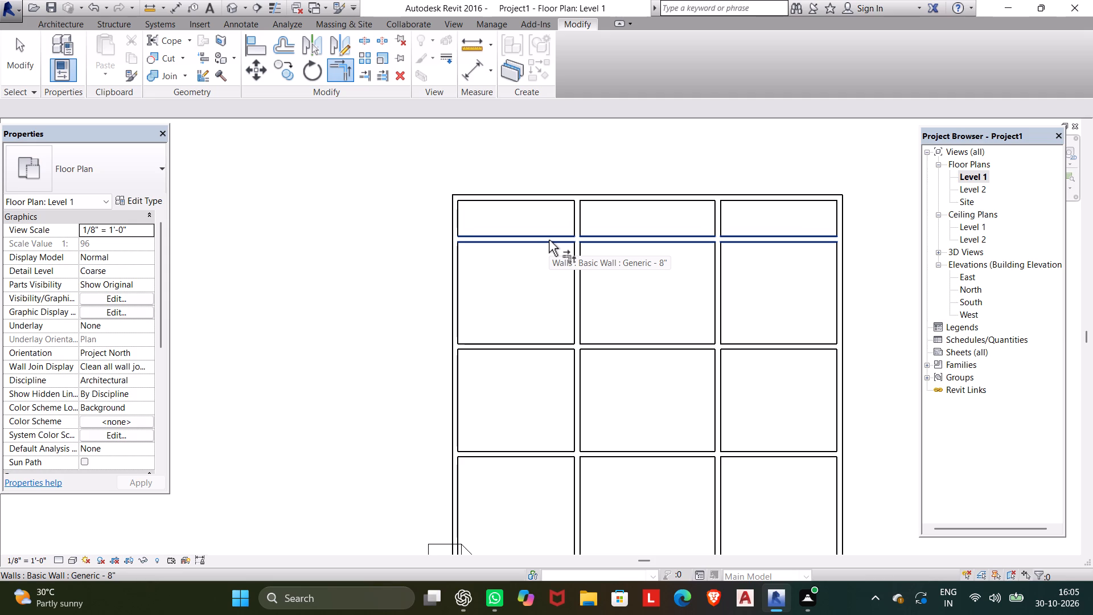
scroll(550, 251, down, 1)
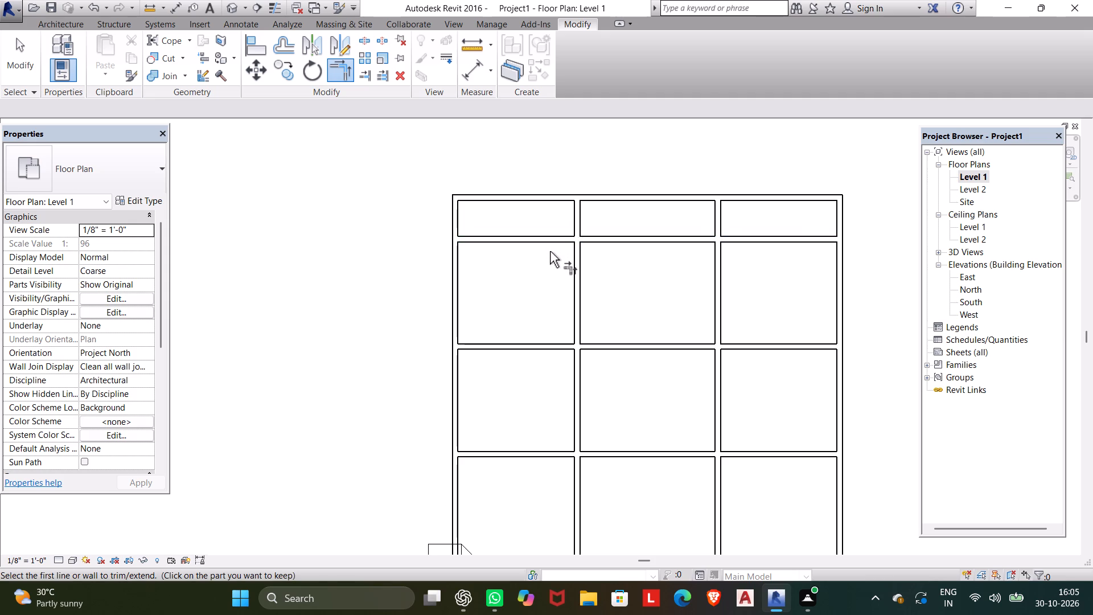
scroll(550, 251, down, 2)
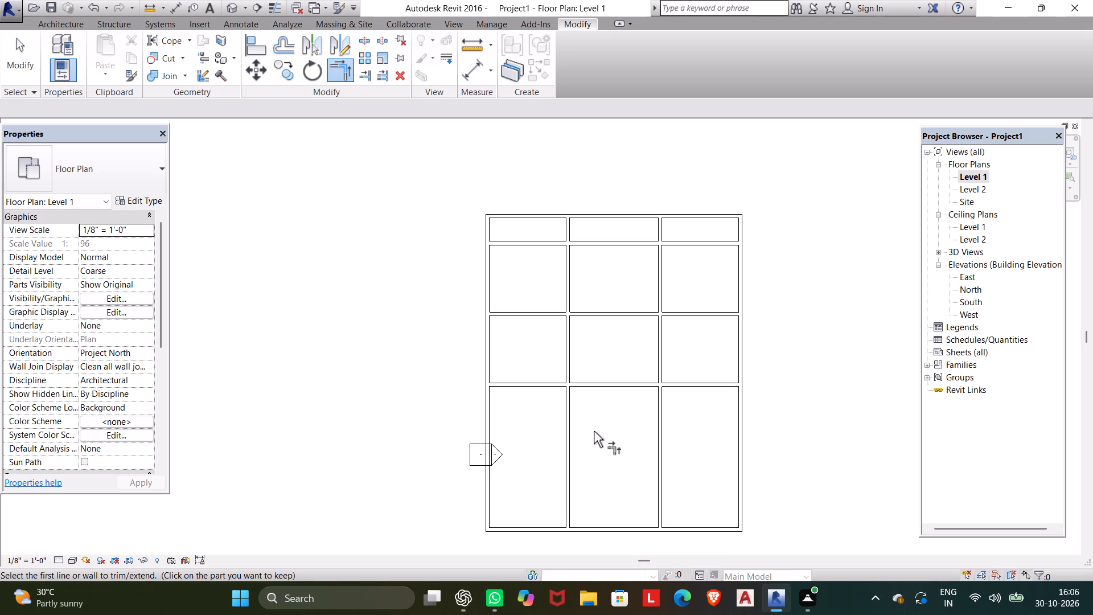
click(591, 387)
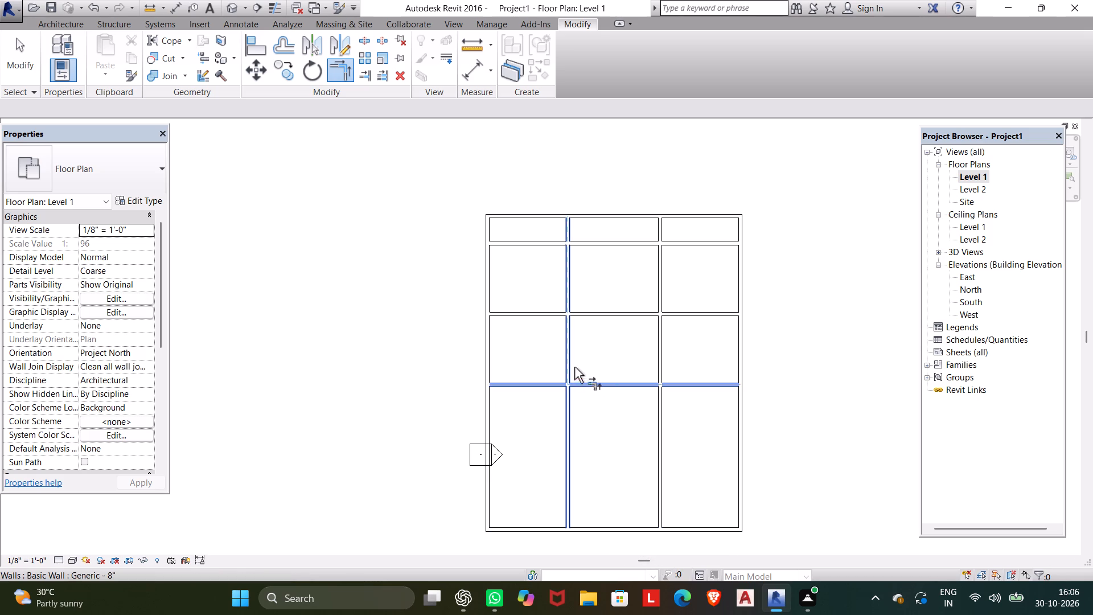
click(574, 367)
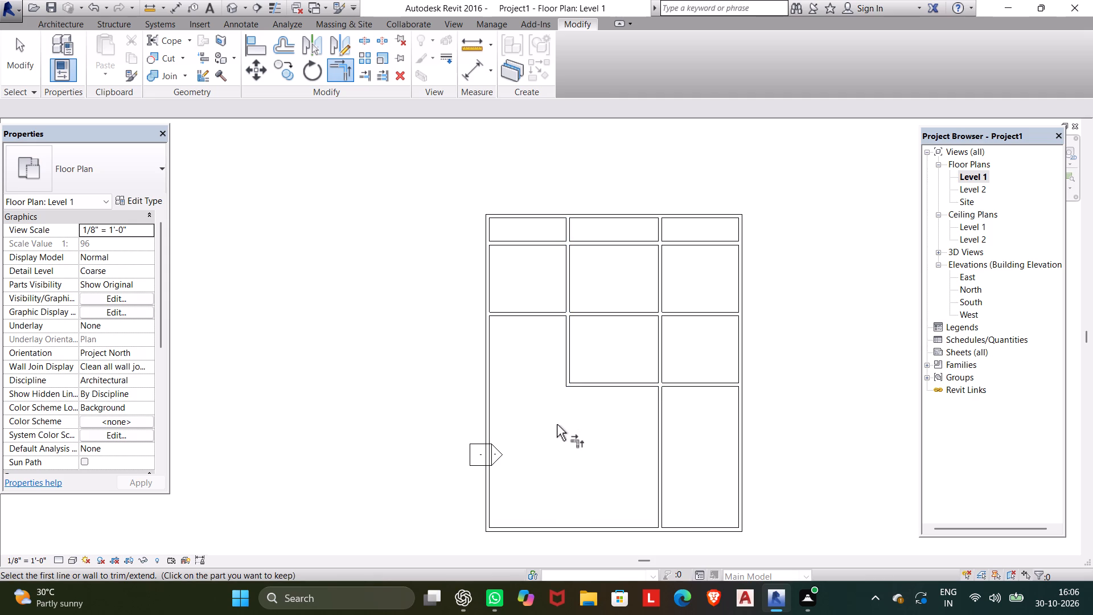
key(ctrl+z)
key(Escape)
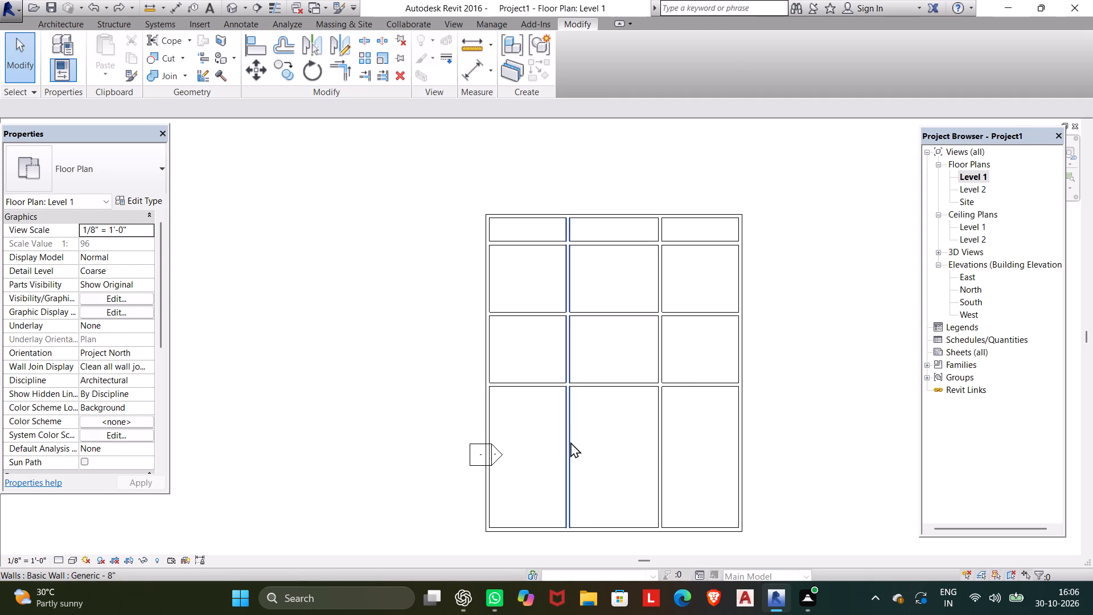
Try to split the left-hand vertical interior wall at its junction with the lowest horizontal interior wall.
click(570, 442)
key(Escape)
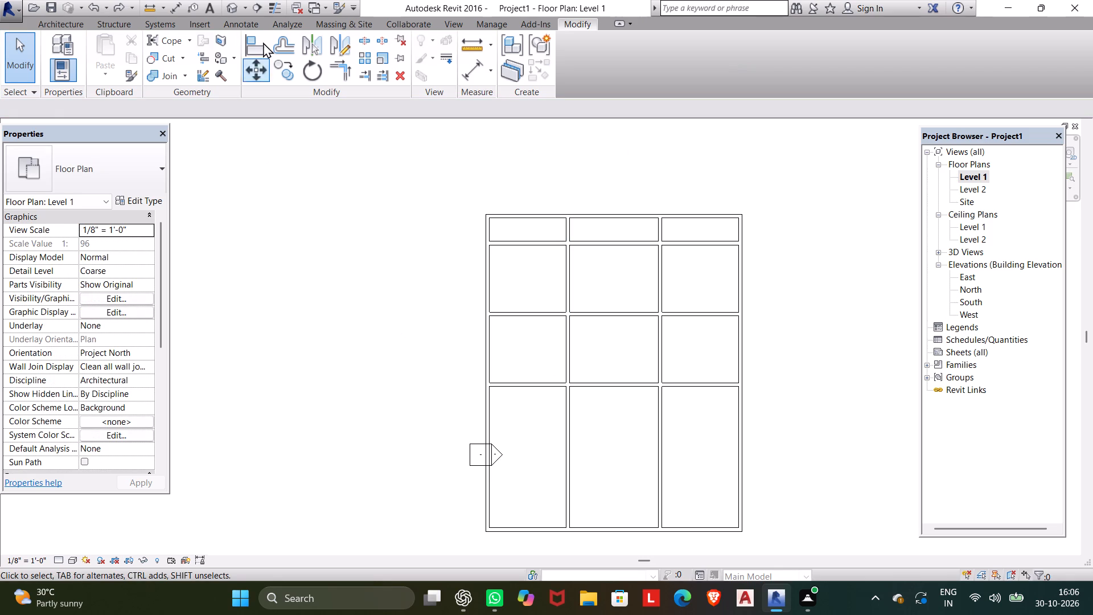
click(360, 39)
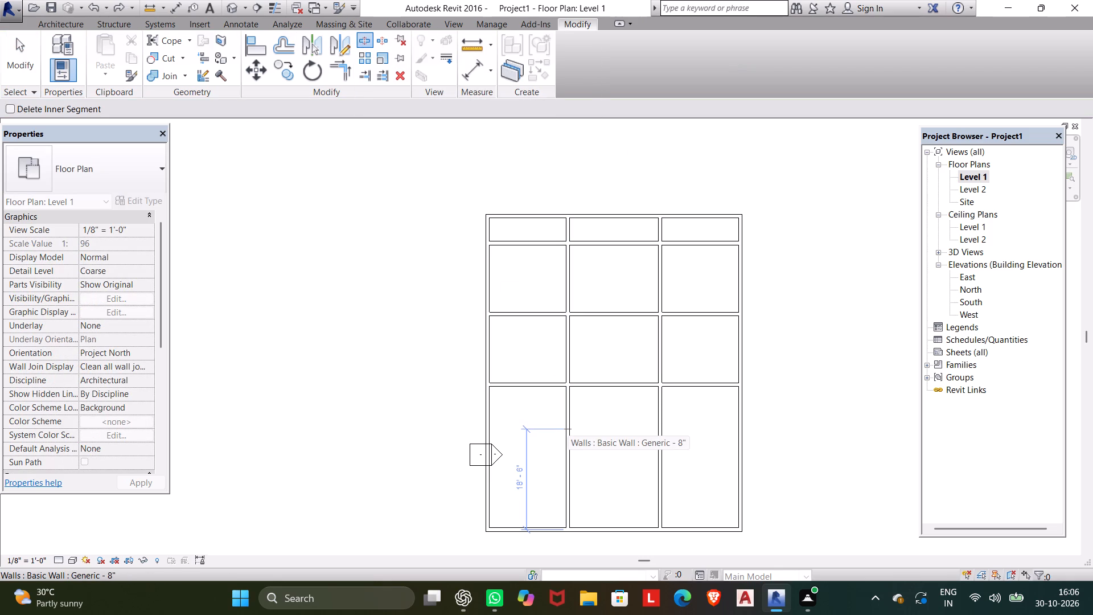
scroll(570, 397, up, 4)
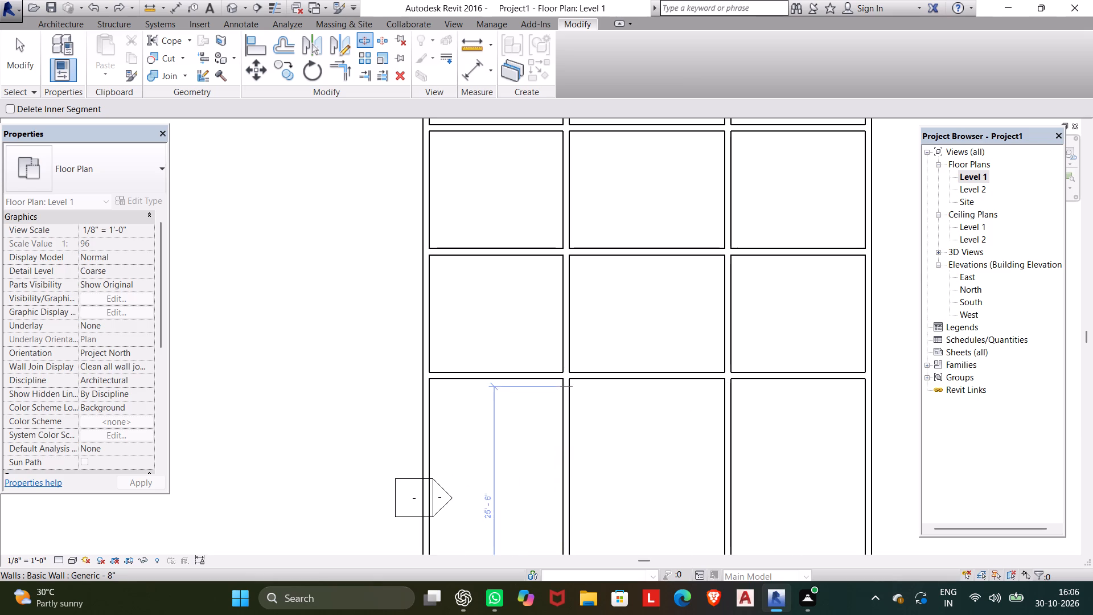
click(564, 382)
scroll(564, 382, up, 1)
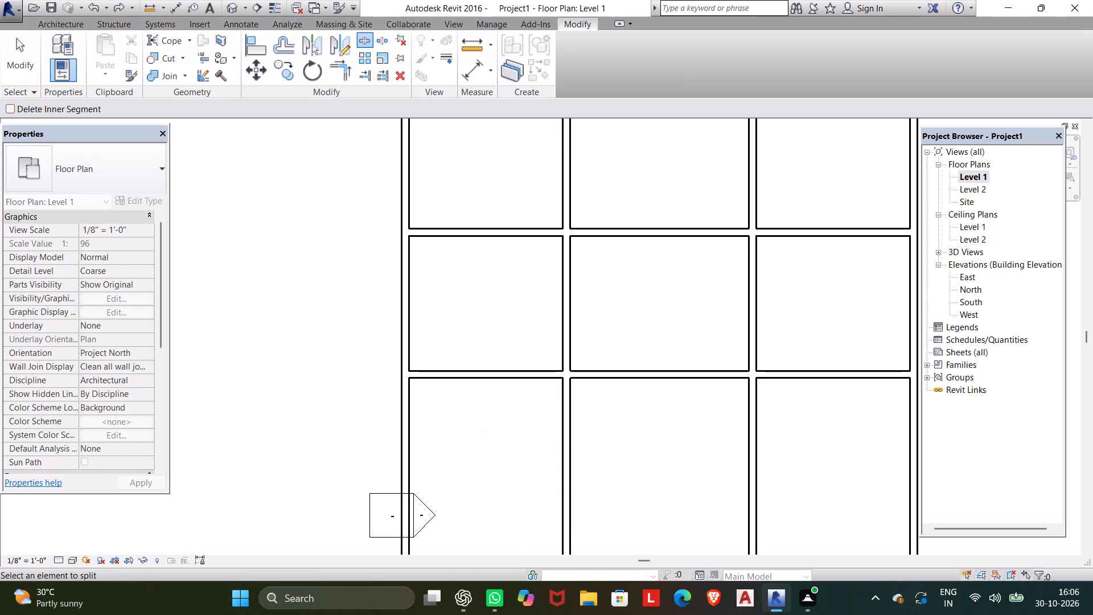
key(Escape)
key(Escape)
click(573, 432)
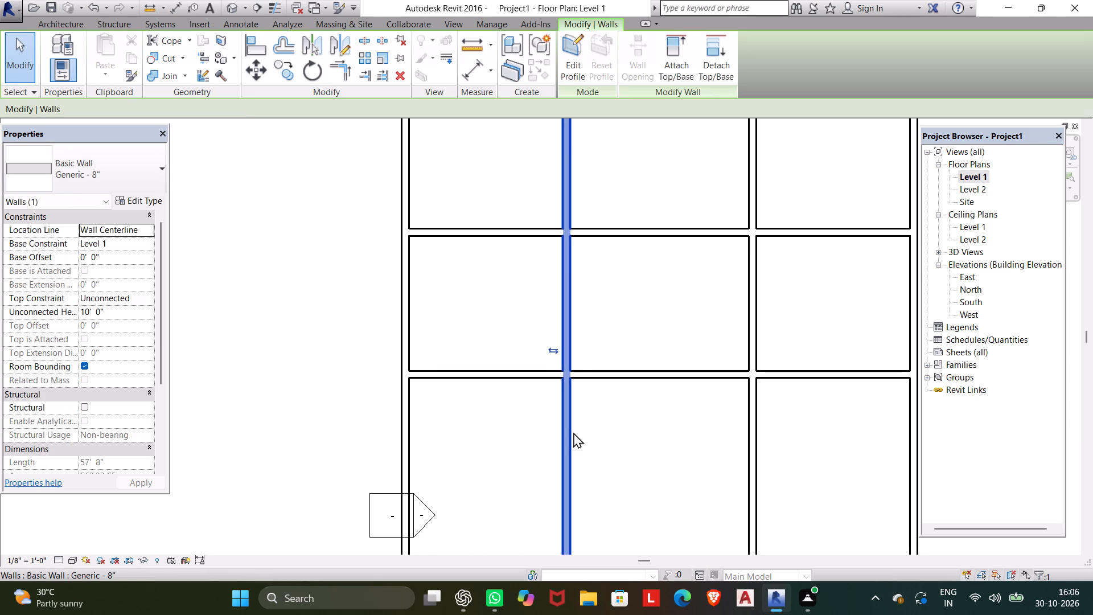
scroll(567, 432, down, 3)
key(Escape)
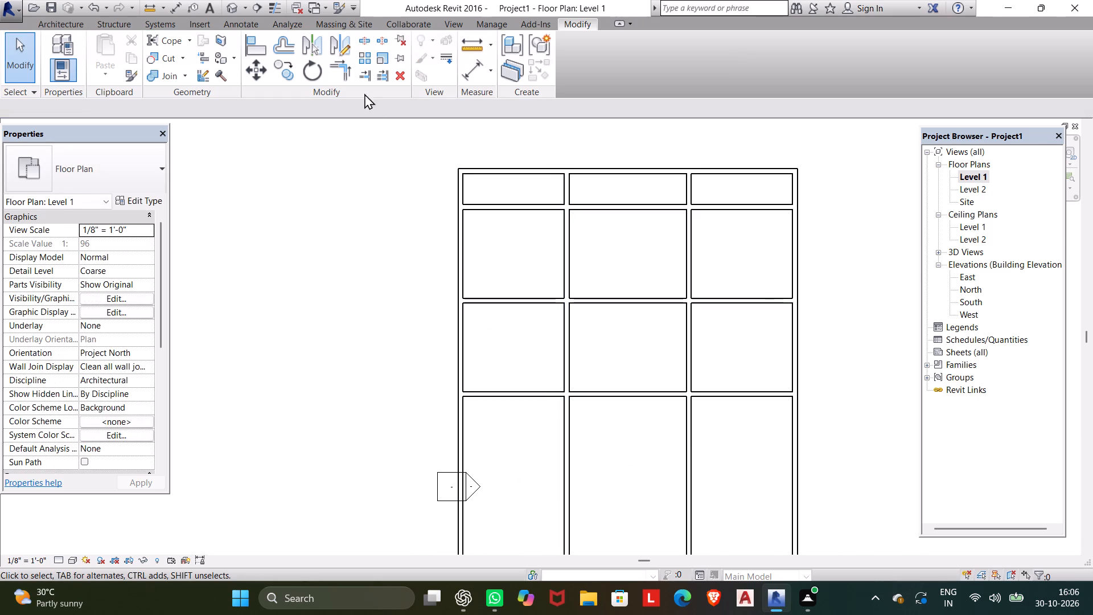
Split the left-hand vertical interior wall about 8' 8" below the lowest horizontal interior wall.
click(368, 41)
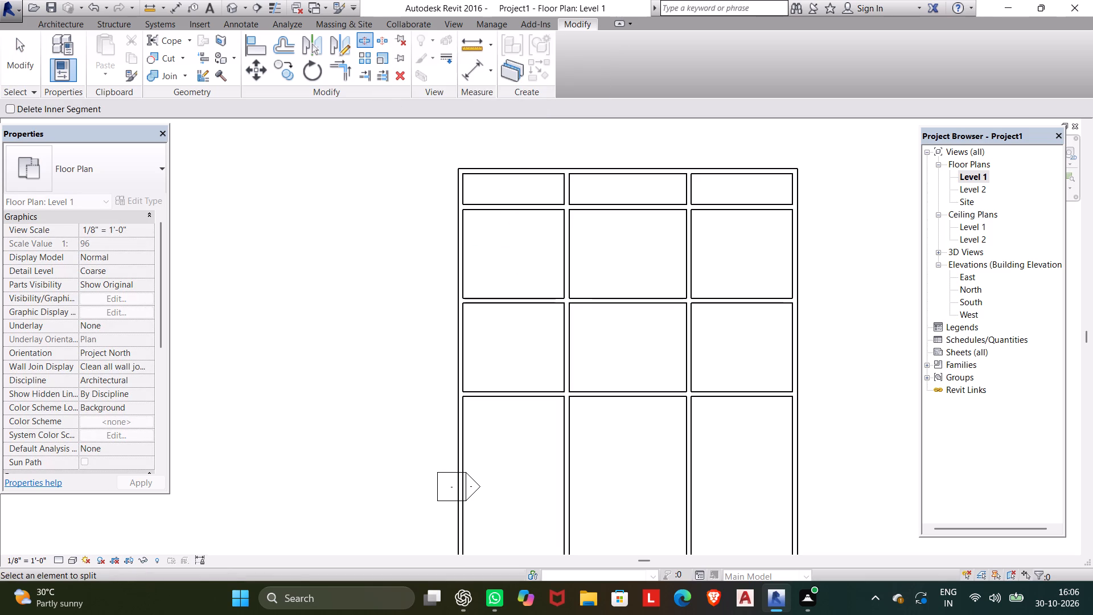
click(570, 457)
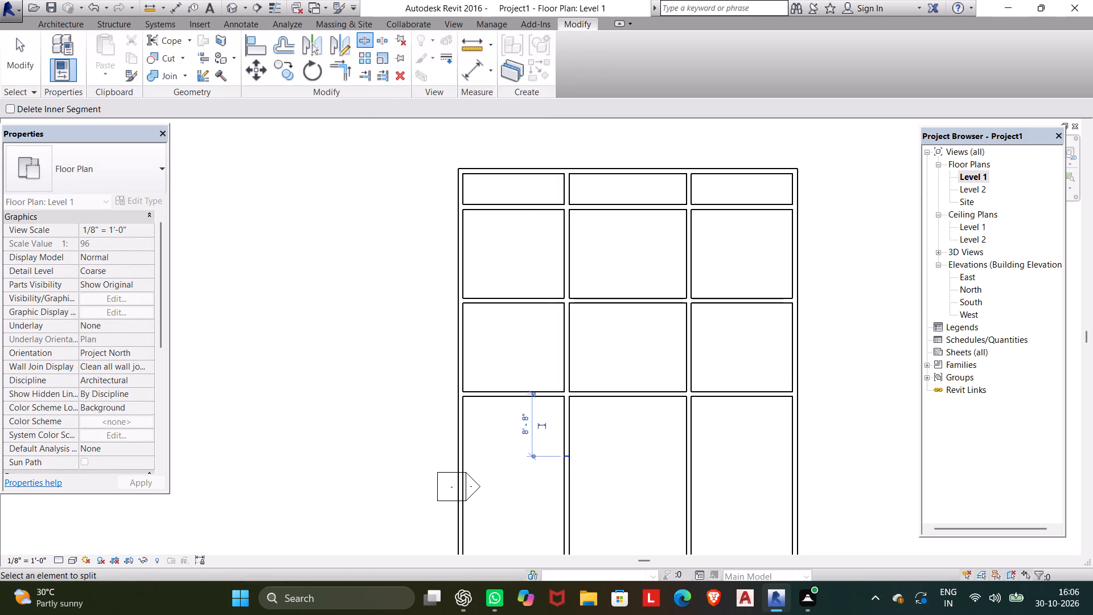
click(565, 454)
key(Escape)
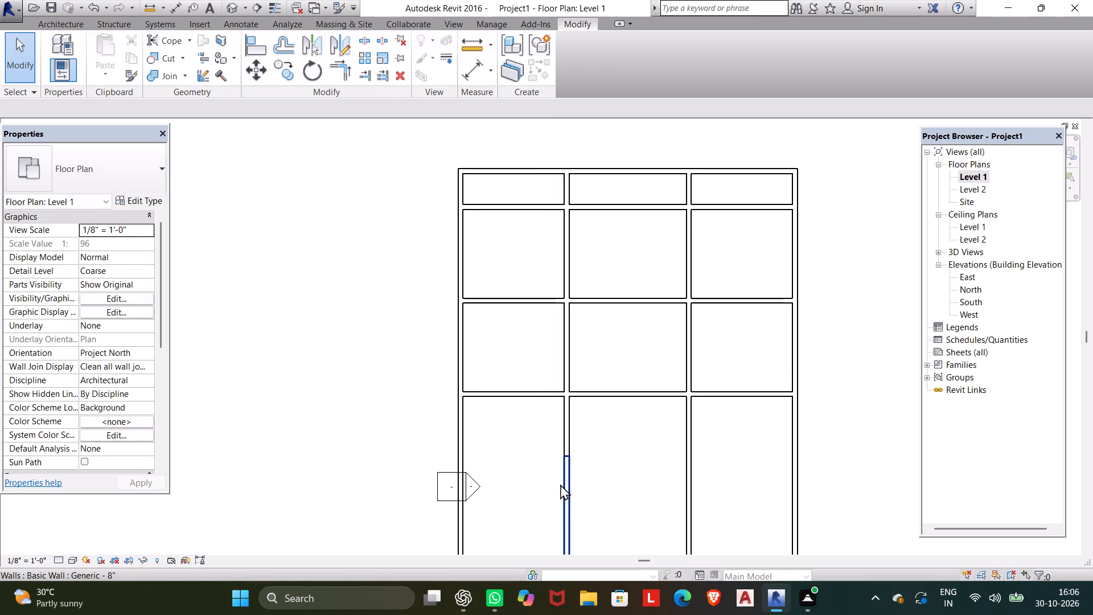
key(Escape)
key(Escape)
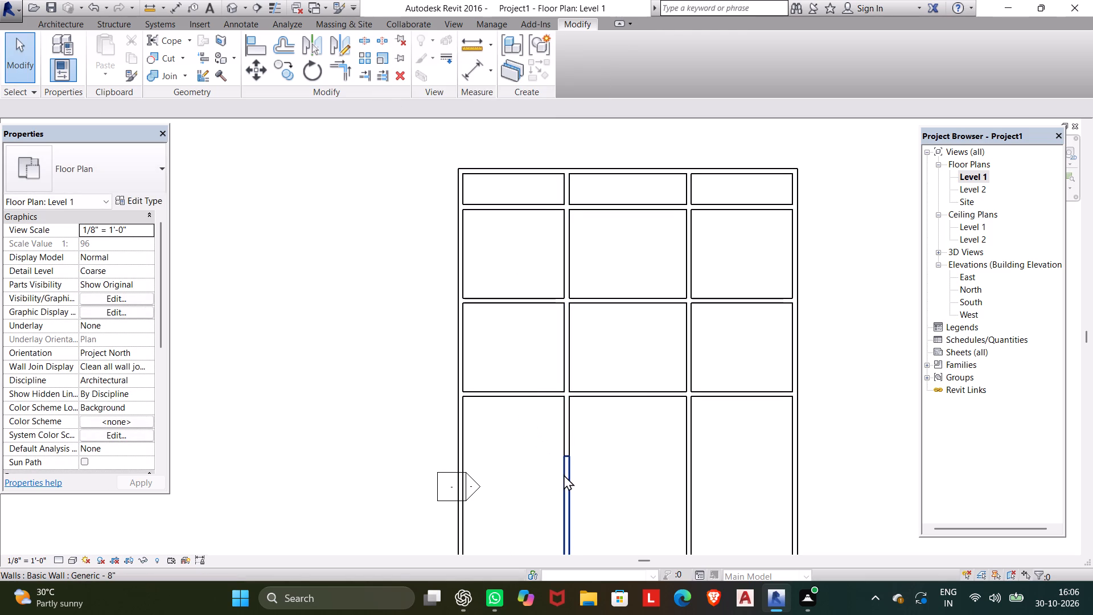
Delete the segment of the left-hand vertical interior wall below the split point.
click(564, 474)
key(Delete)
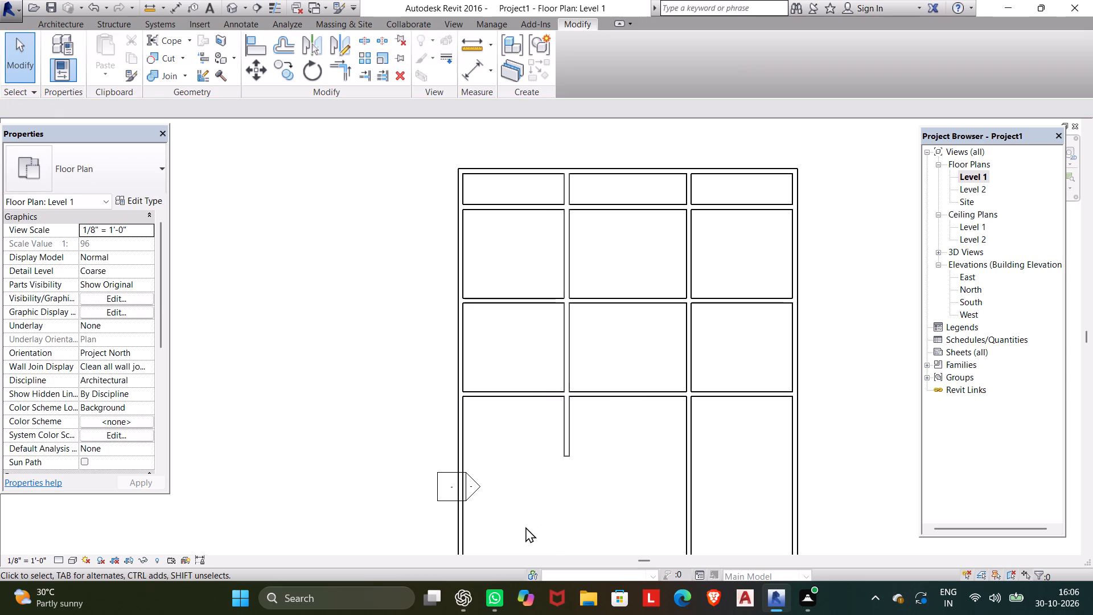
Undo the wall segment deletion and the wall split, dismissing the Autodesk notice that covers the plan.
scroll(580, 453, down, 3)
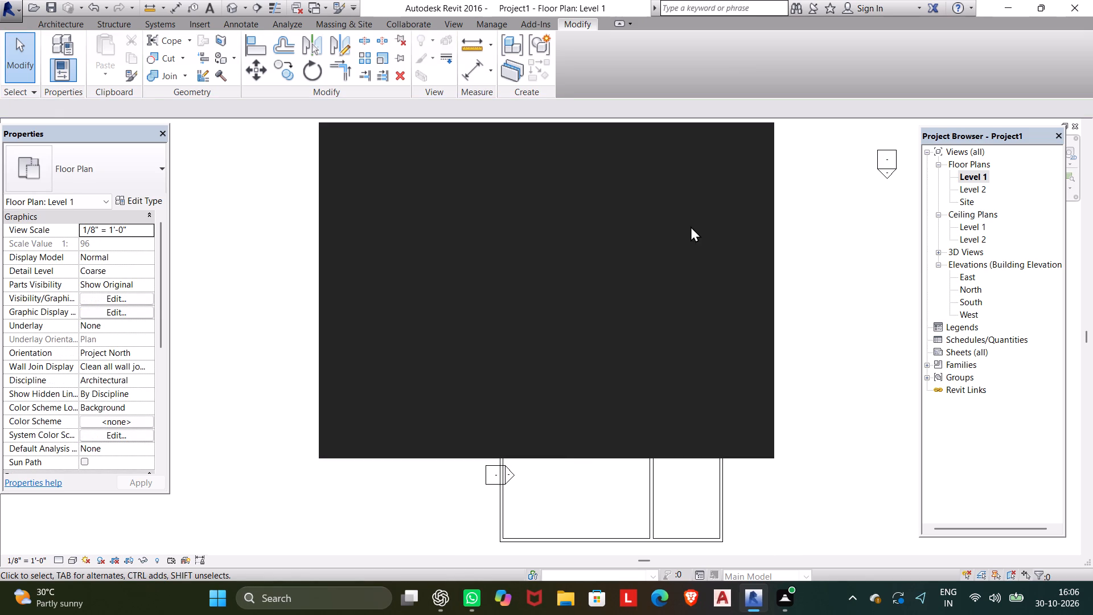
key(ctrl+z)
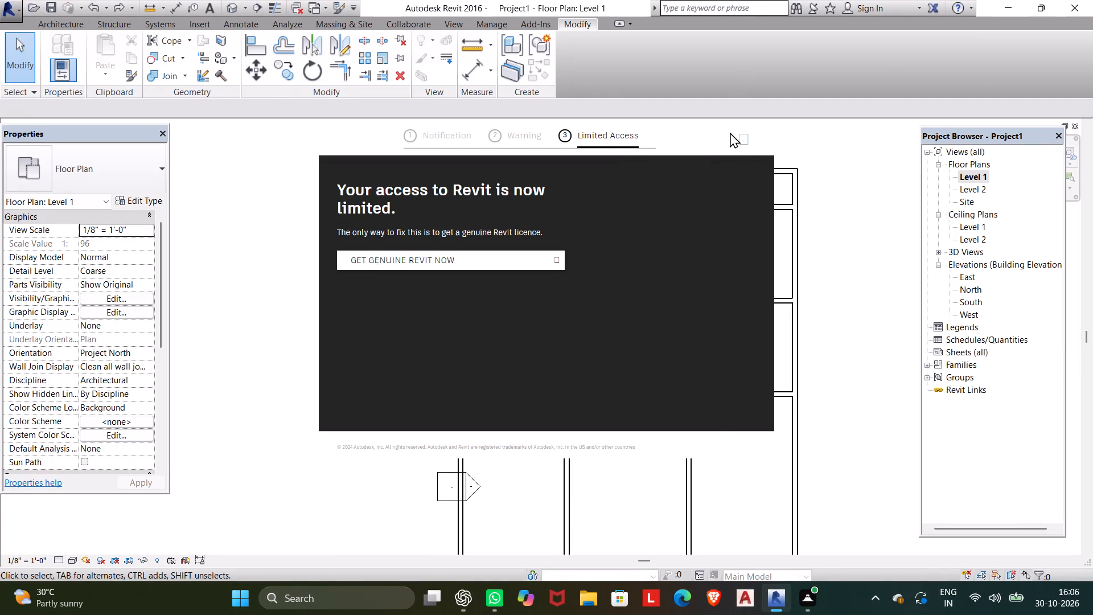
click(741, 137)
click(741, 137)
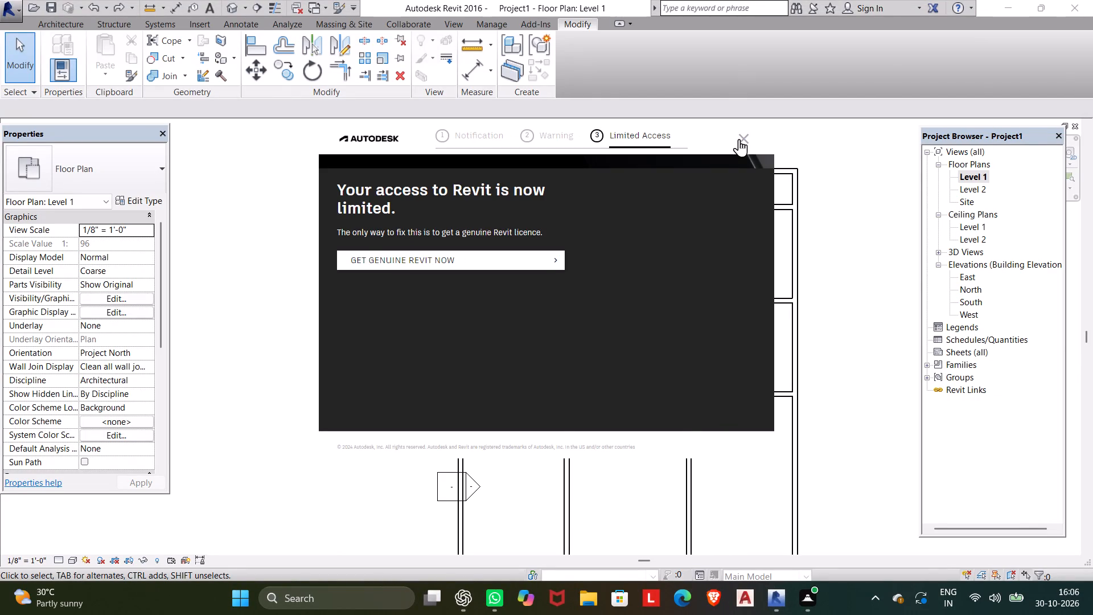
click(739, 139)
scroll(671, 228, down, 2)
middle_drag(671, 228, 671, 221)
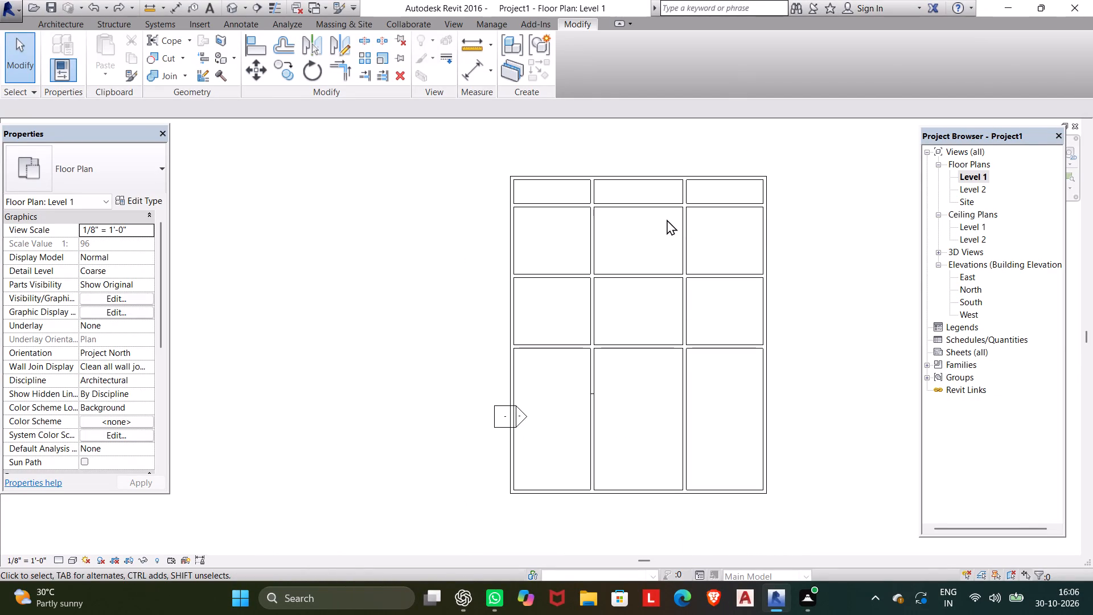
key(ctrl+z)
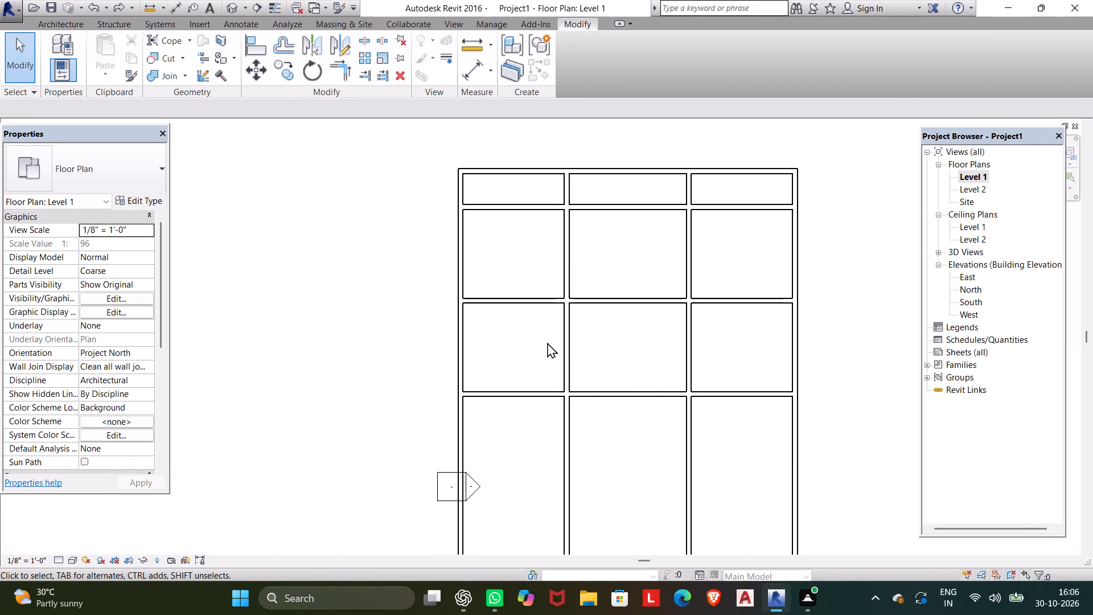
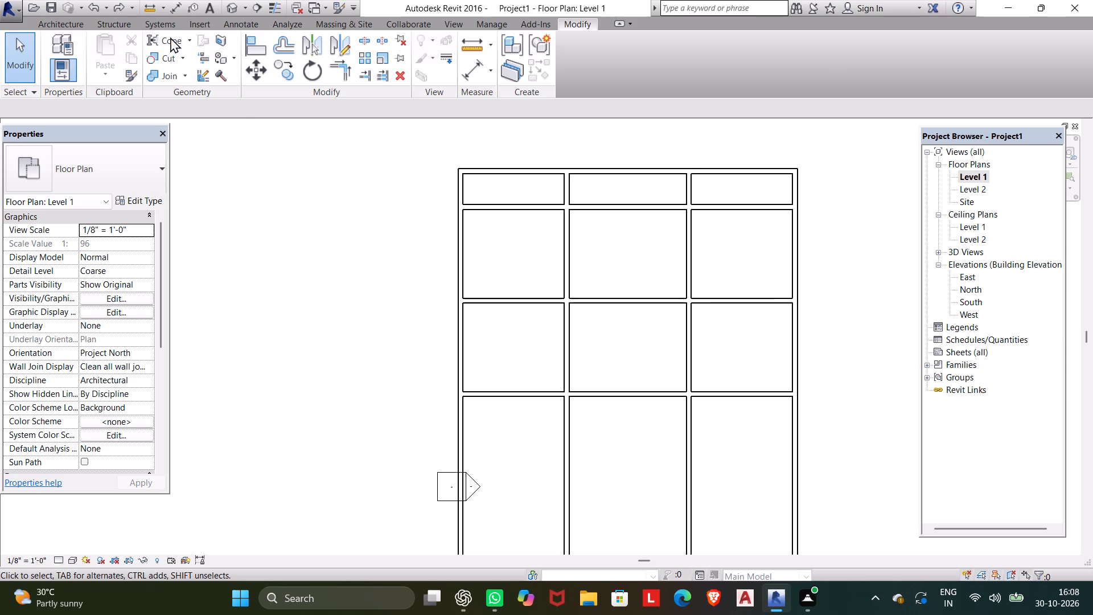
Offset a copy of the left exterior wall 5' 4" inward as a new vertical interior wall.
click(290, 39)
drag(174, 107, 170, 106)
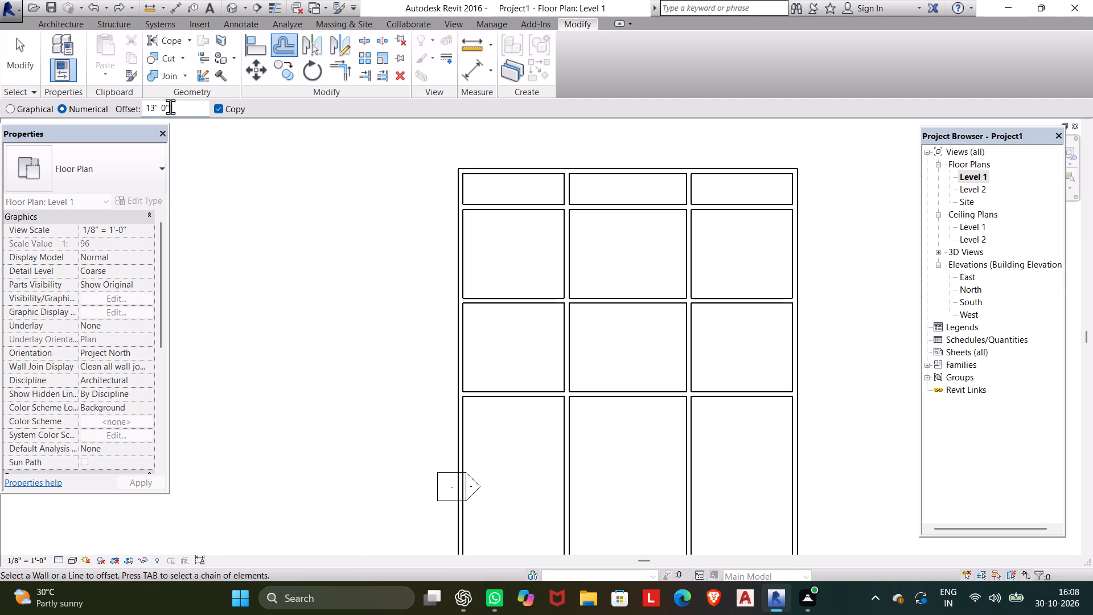
drag(170, 106, 72, 97)
text(5')
key(4)
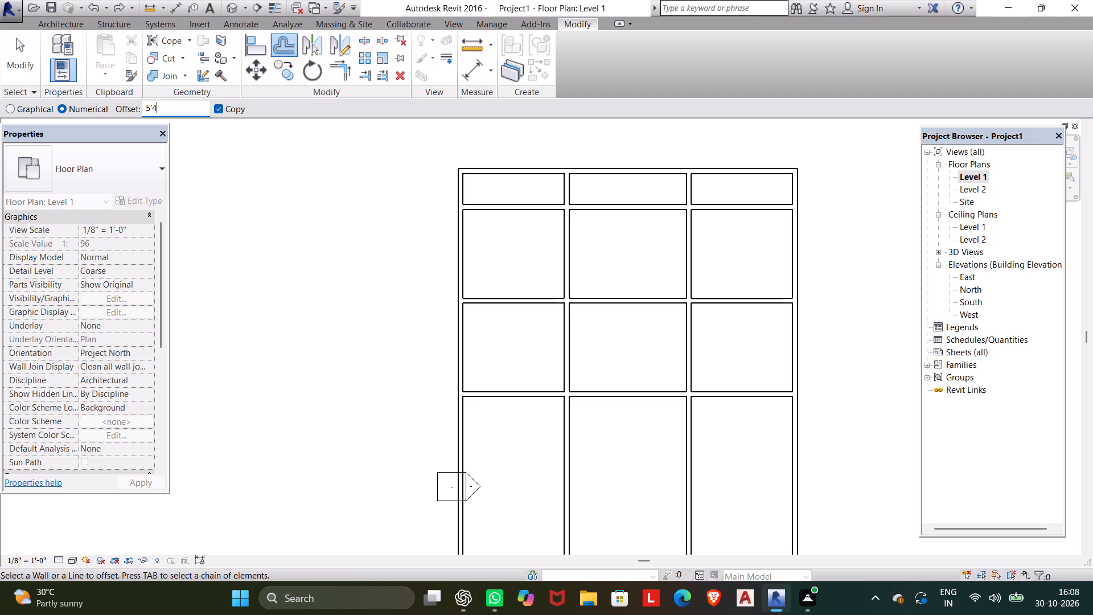
key(apostrophe)
key(BackSpace)
key(shift+quotedbl)
key(Return)
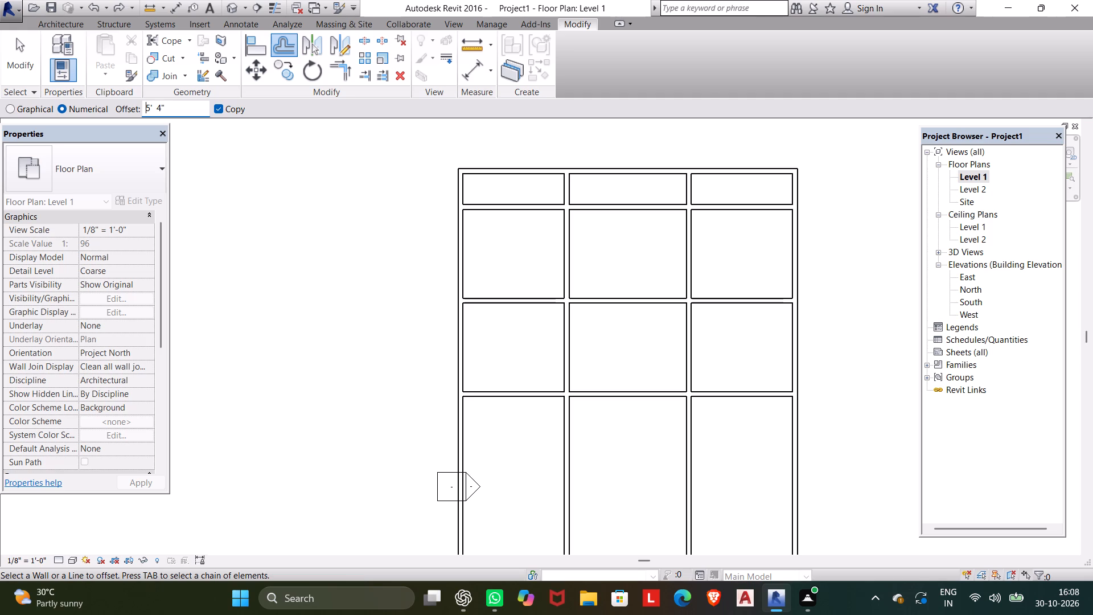
click(464, 188)
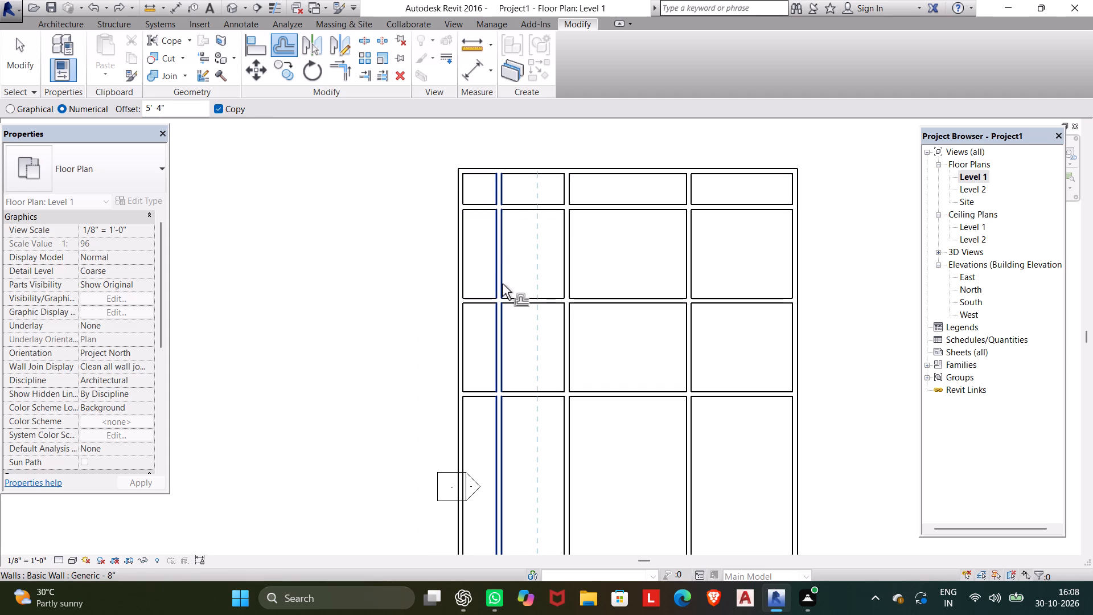
key(Escape)
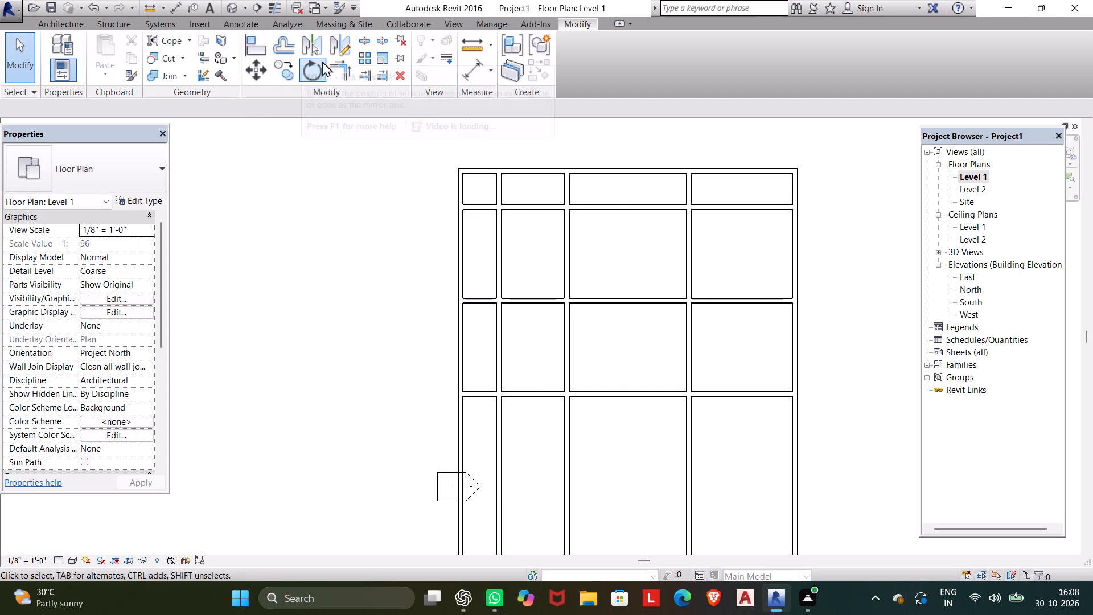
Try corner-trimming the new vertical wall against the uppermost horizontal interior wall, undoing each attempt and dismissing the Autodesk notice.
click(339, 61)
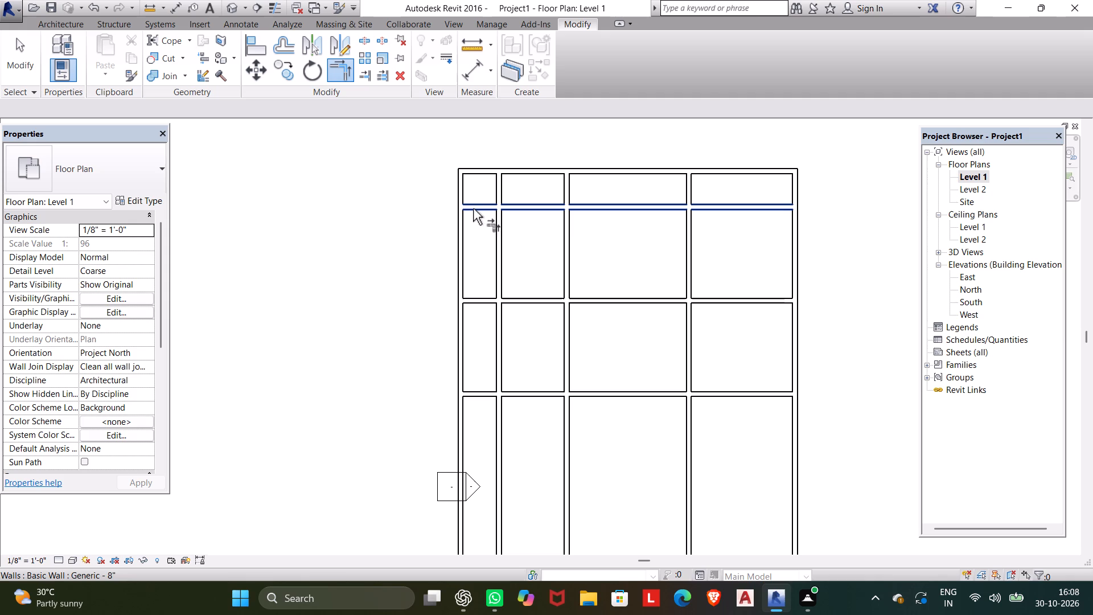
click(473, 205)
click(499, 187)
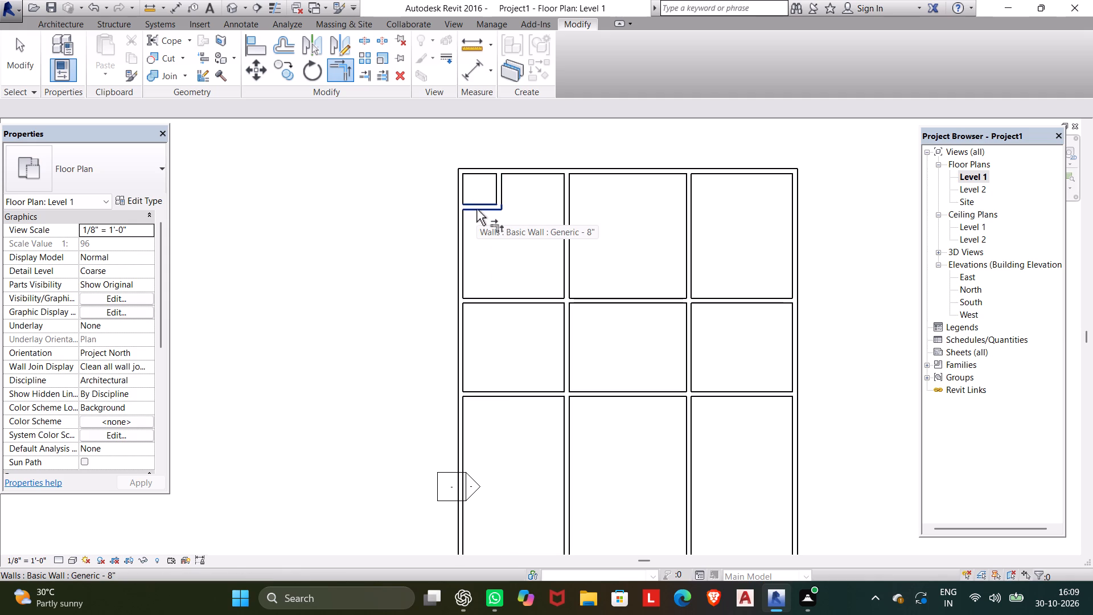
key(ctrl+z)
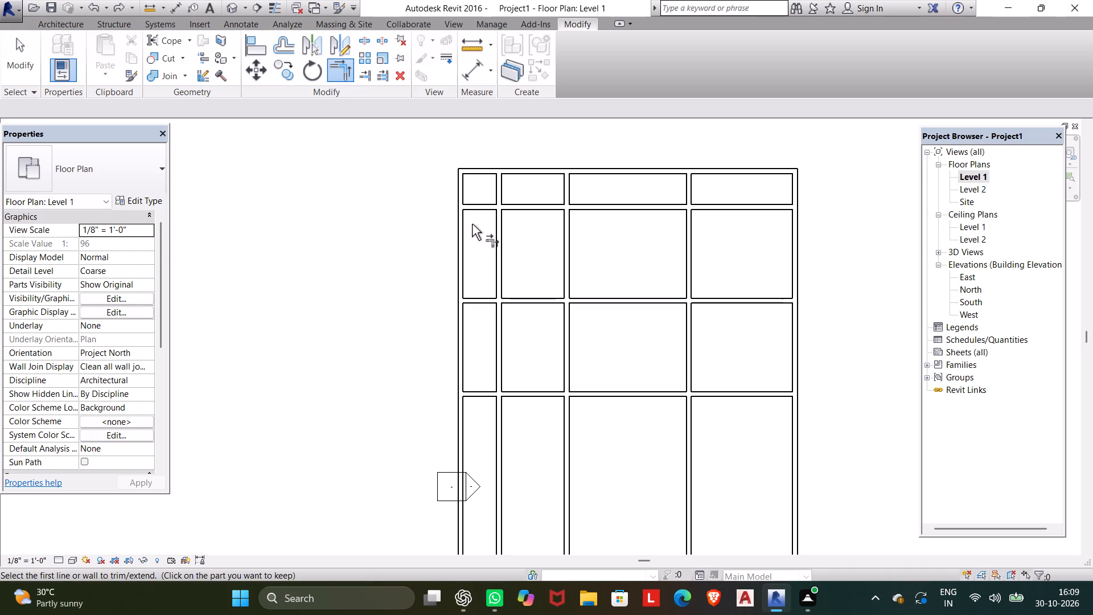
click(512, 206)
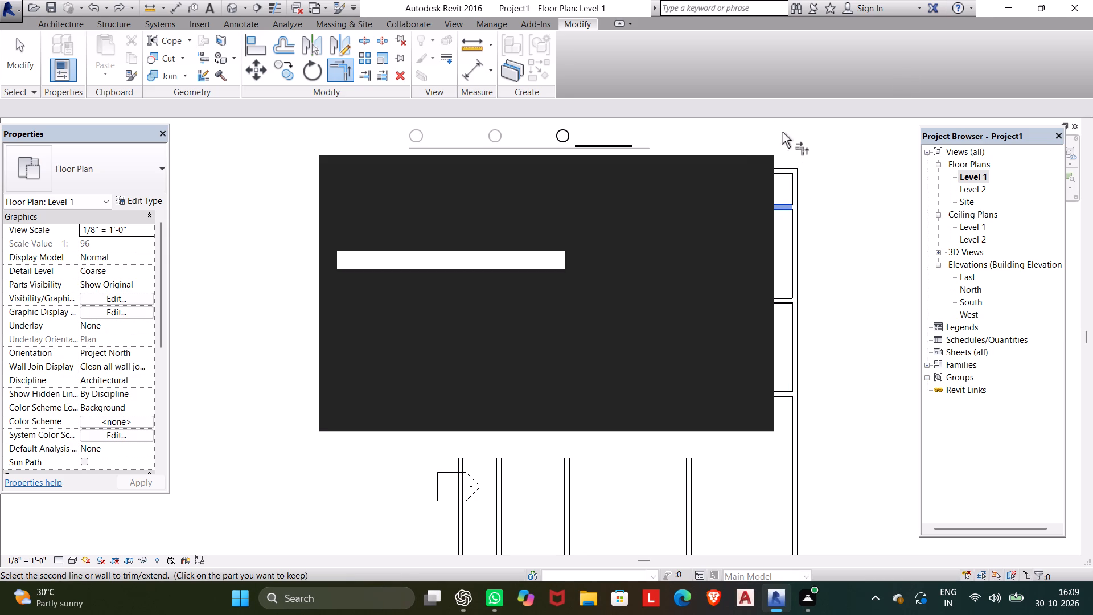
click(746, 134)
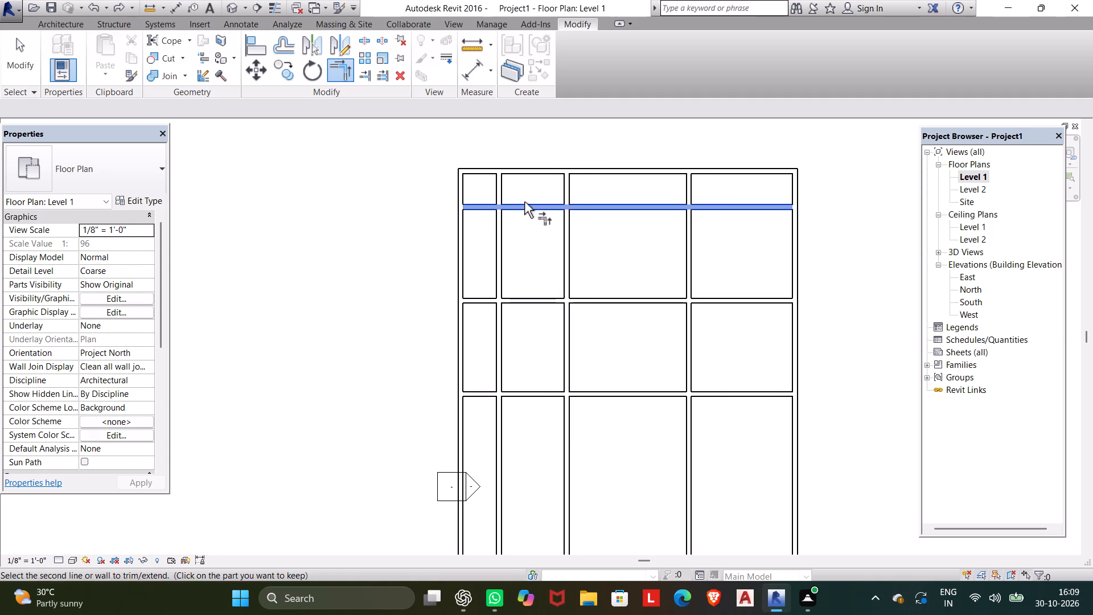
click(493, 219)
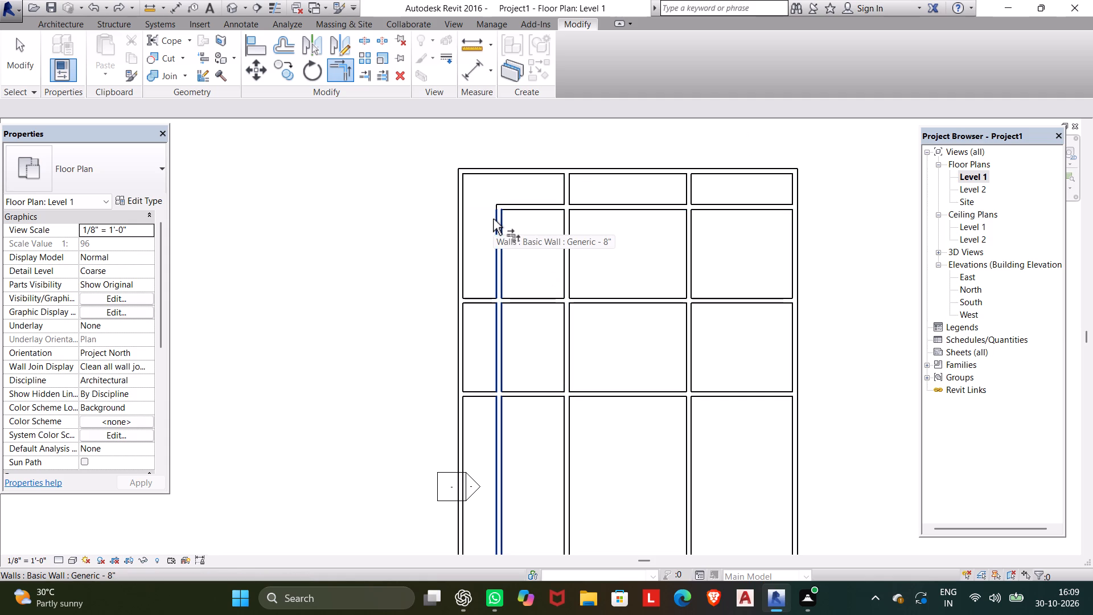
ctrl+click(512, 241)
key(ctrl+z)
Trim the new vertical wall to a corner with the uppermost horizontal interior wall, keeping its portion above that wall.
click(531, 207)
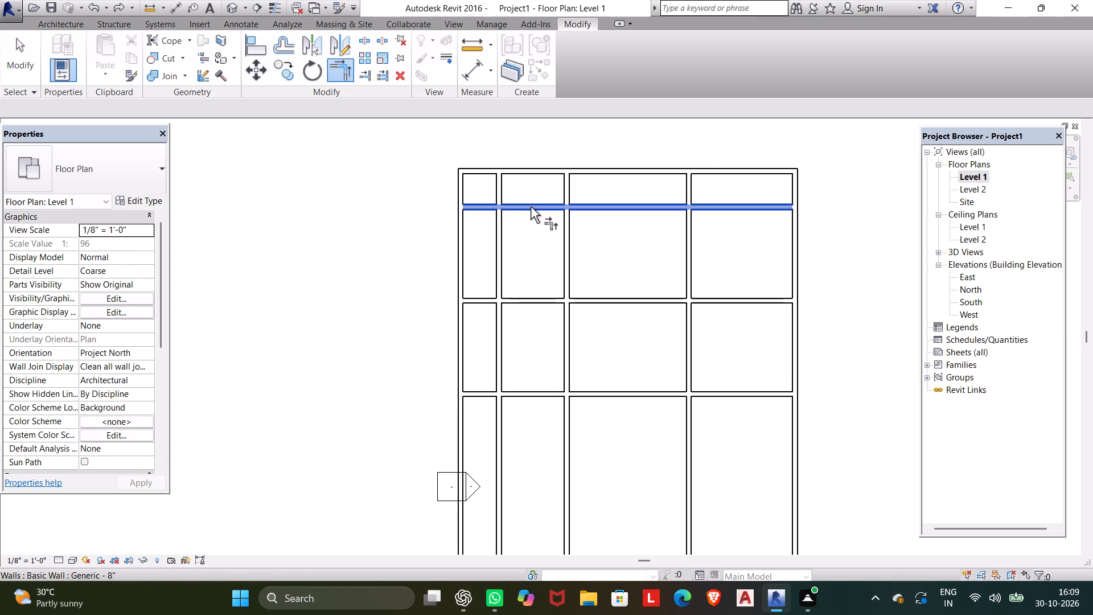
click(502, 192)
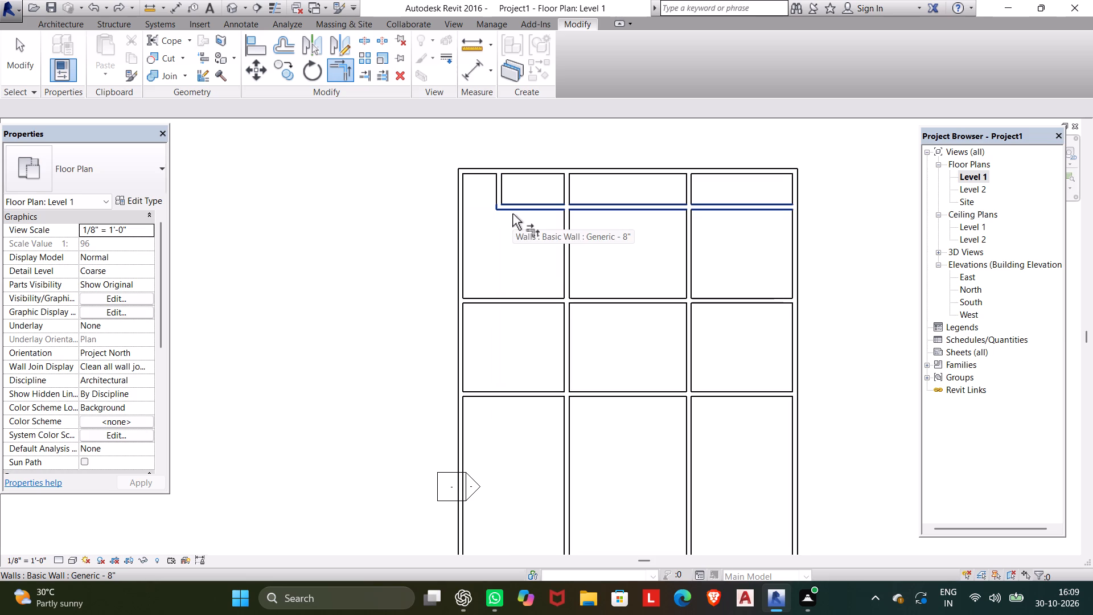
key(Escape)
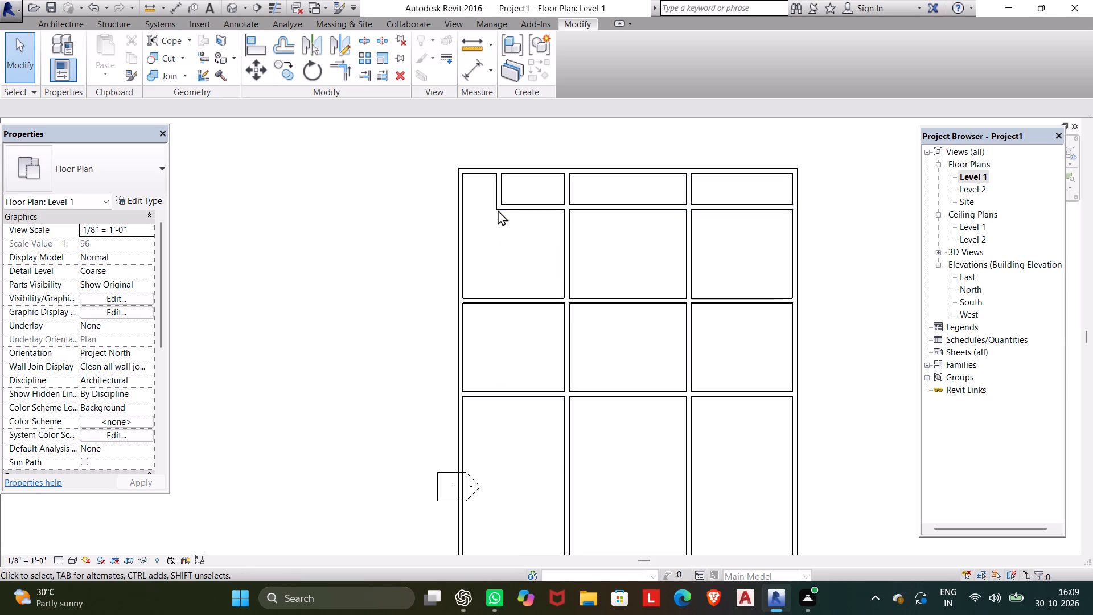
Extend the left end of the uppermost horizontal interior wall back to the left exterior wall.
click(517, 212)
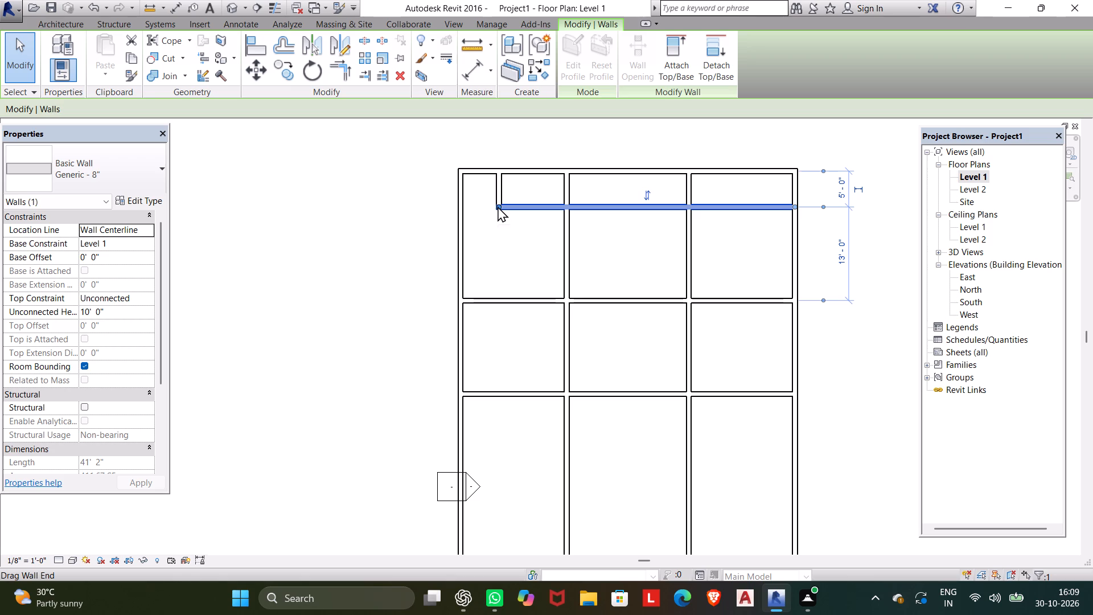
click(498, 206)
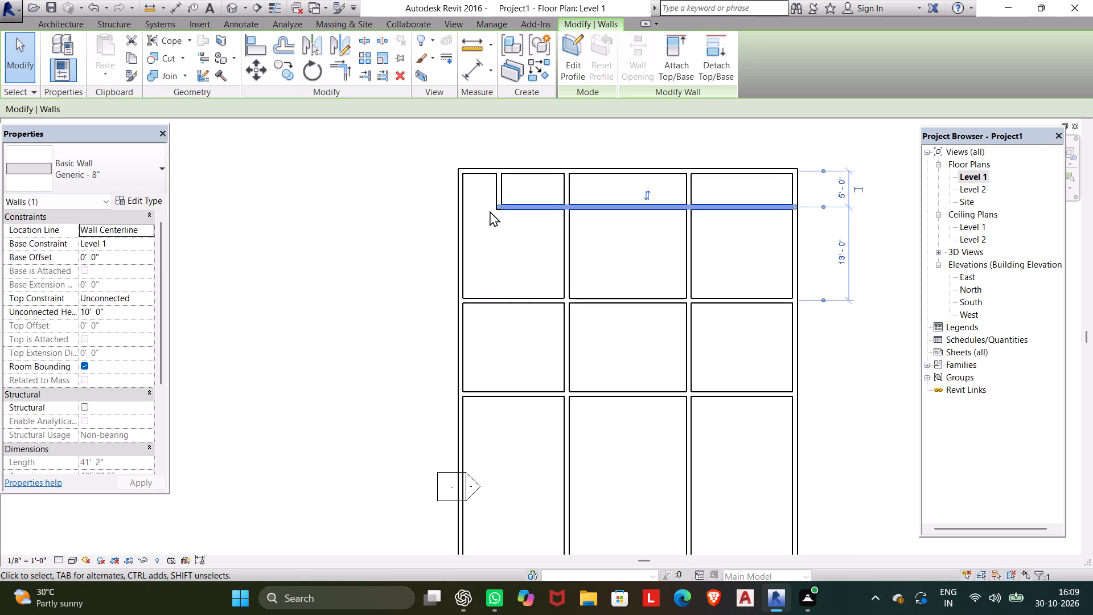
drag(500, 206, 483, 206)
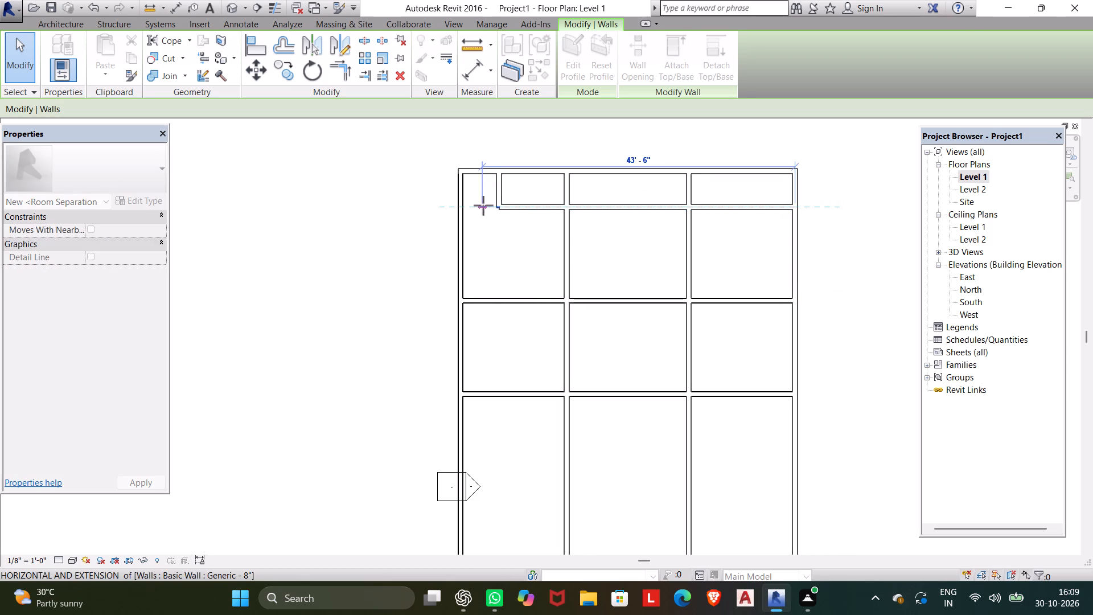
drag(483, 206, 461, 207)
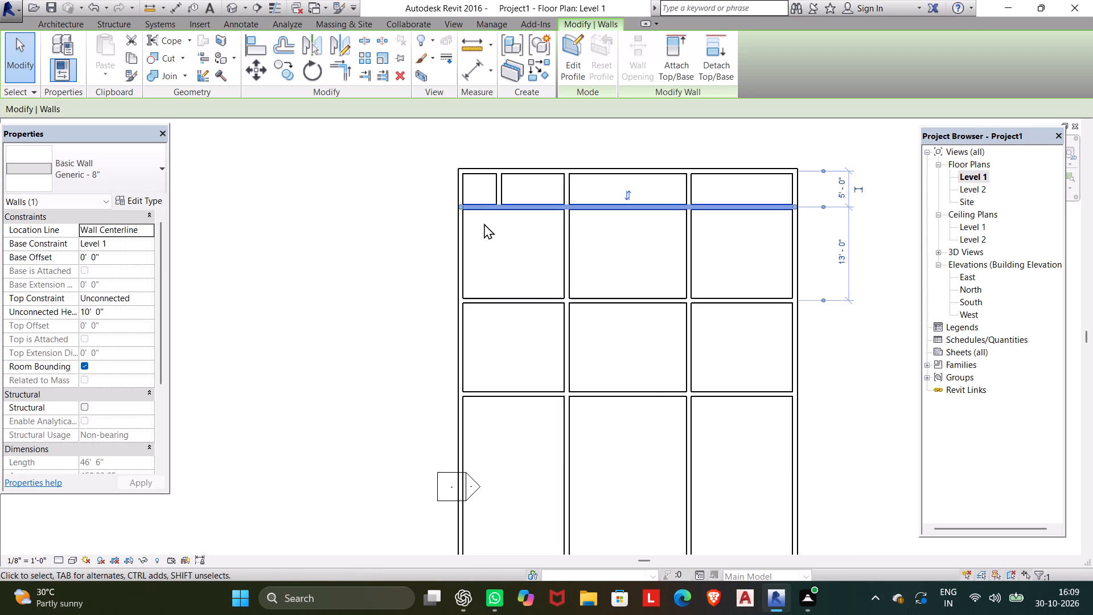
key(Escape)
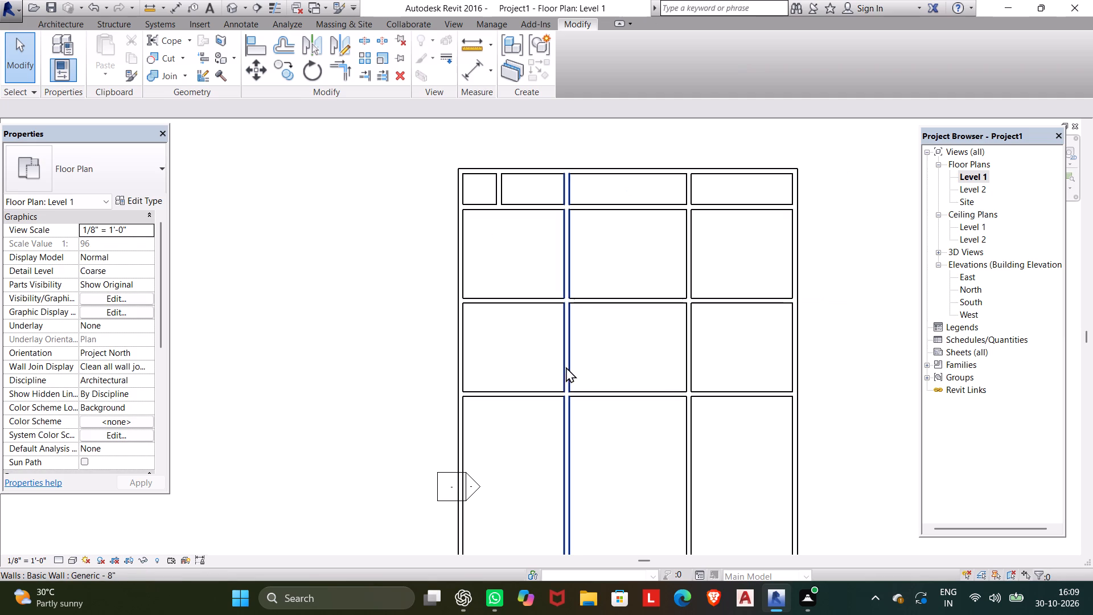
Split the uppermost horizontal interior wall at its junctions with the two full-length vertical interior walls, about 16' 9" apart.
click(626, 204)
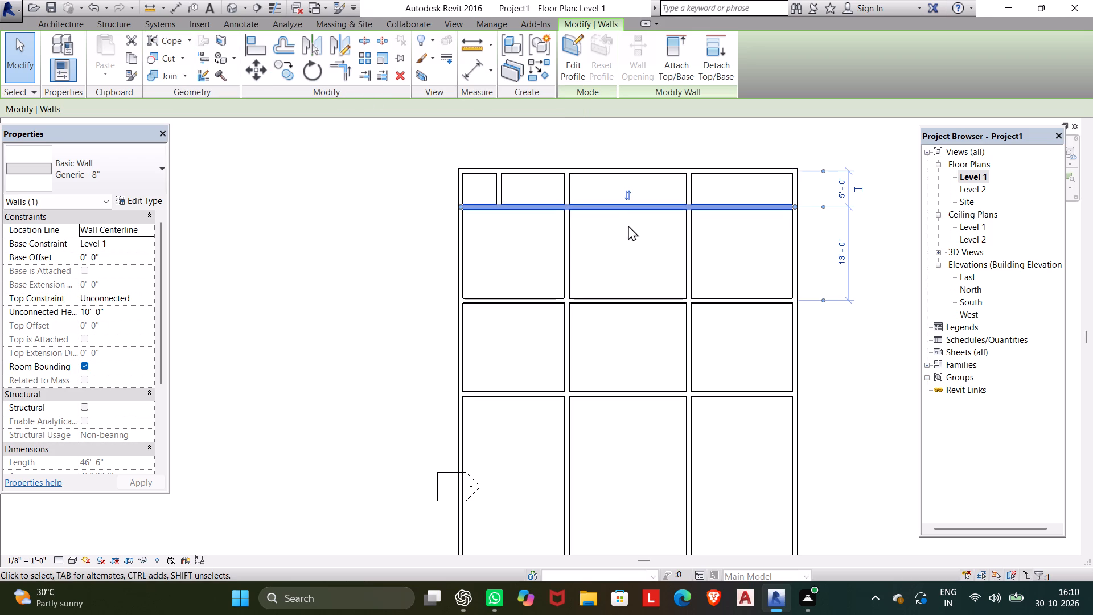
click(367, 42)
scroll(561, 192, up, 4)
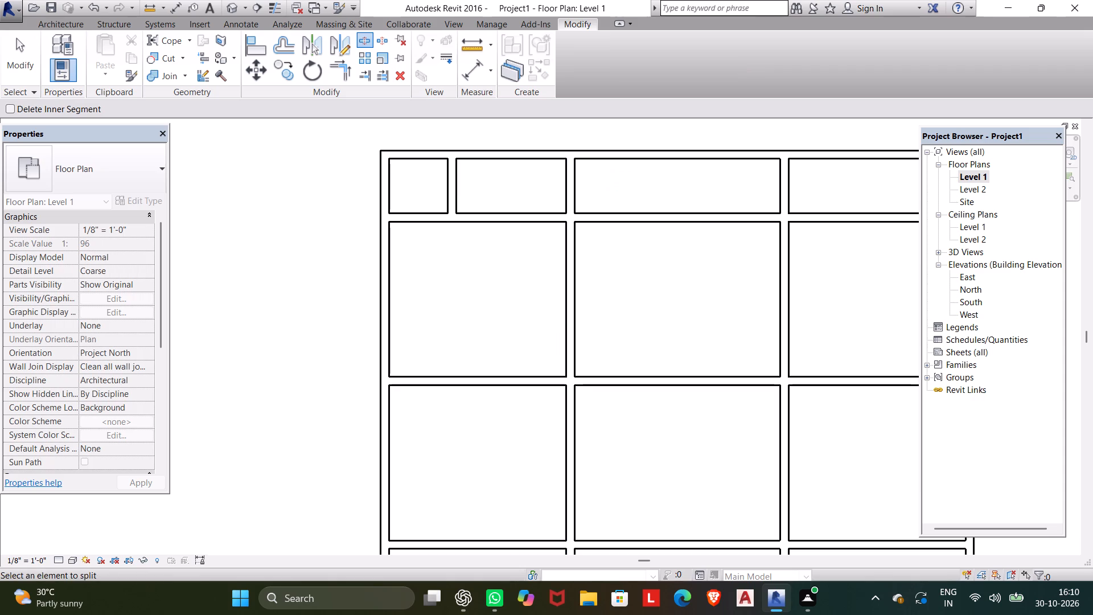
scroll(567, 213, up, 5)
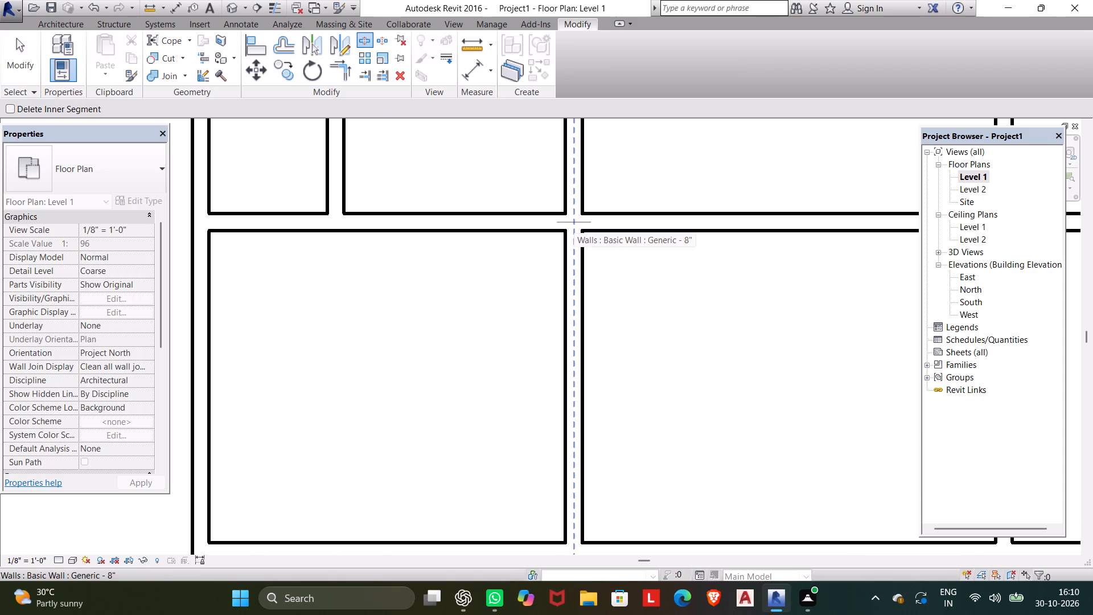
click(585, 220)
scroll(620, 247, down, 5)
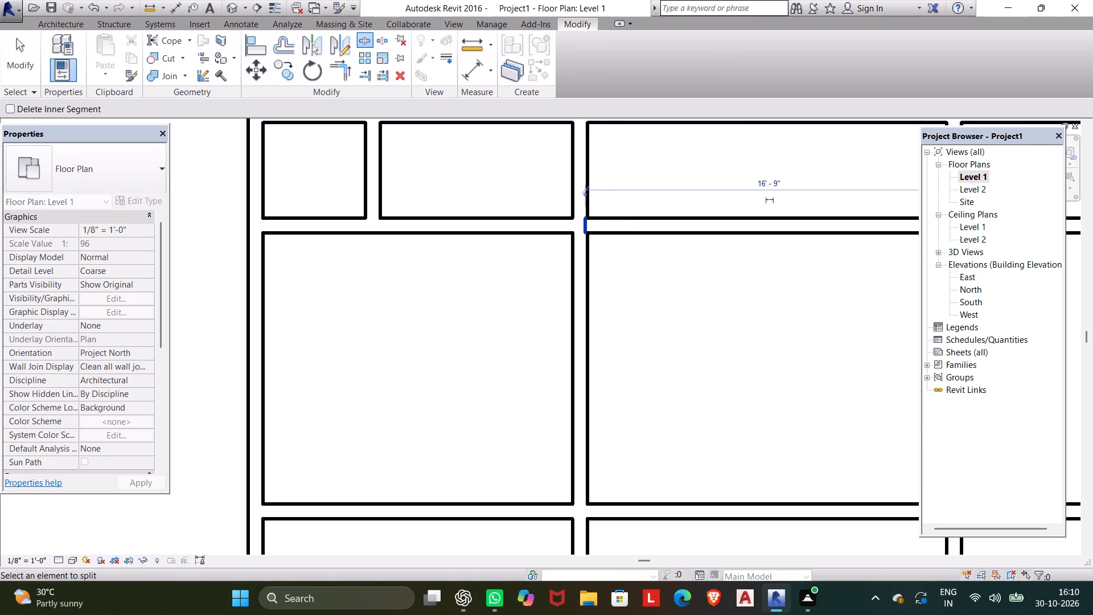
scroll(630, 246, down, 2)
middle_drag(630, 246, 541, 259)
scroll(654, 256, up, 6)
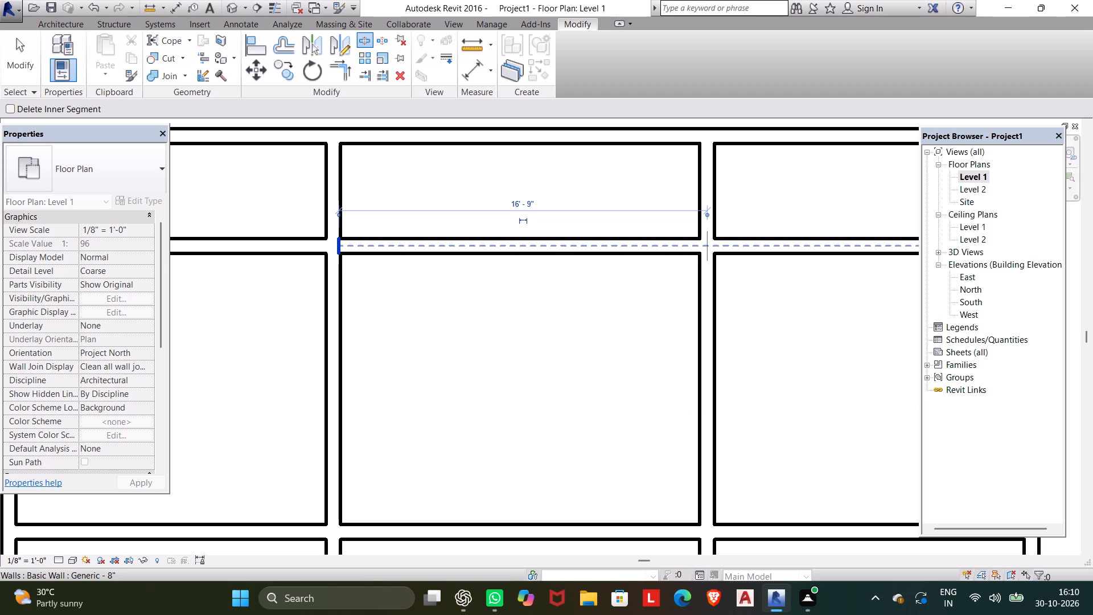
click(698, 245)
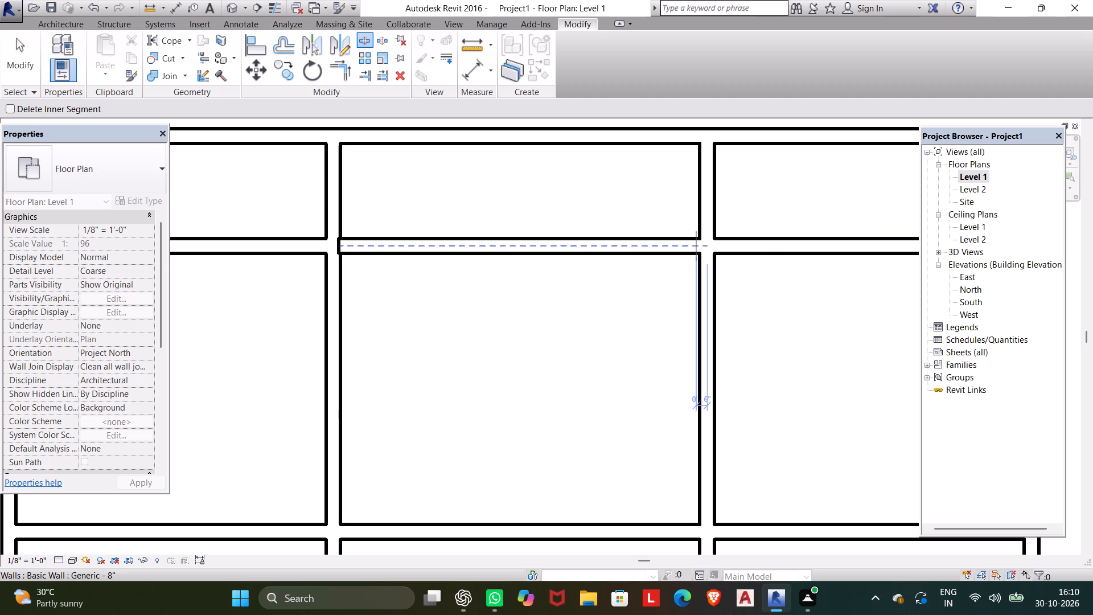
click(697, 247)
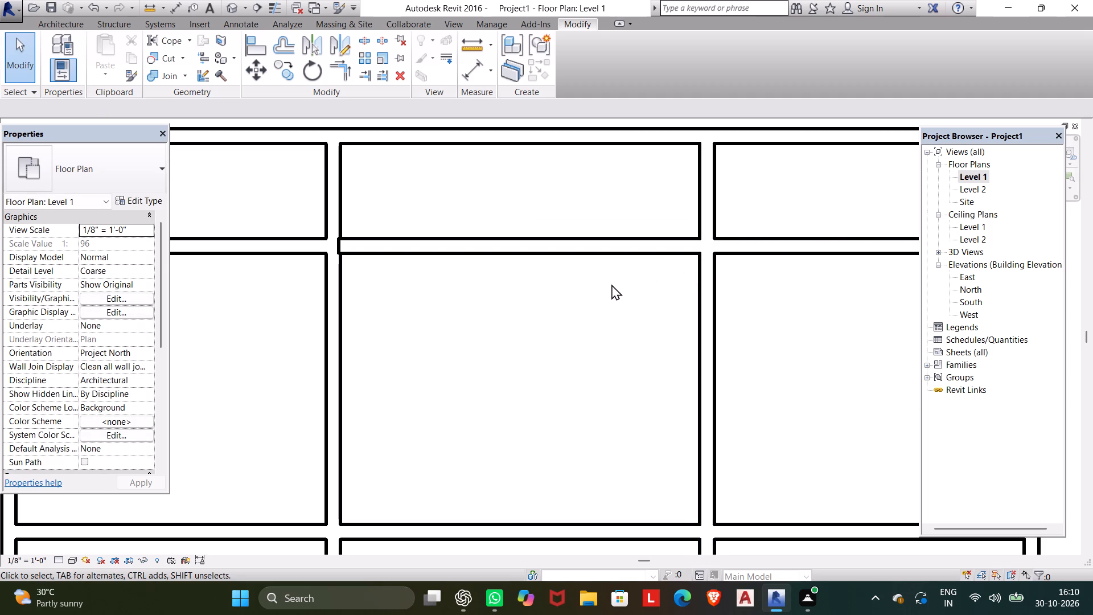
key(Escape)
Delete the middle segment of the uppermost horizontal interior wall, dismissing the Autodesk notice that covers the plan.
click(586, 248)
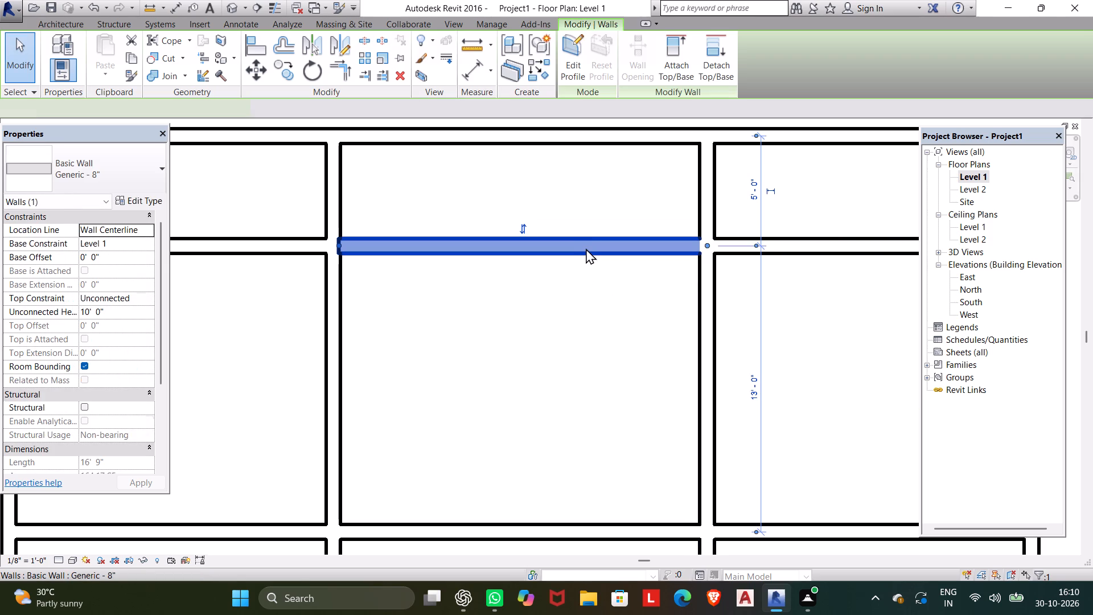
key(Delete)
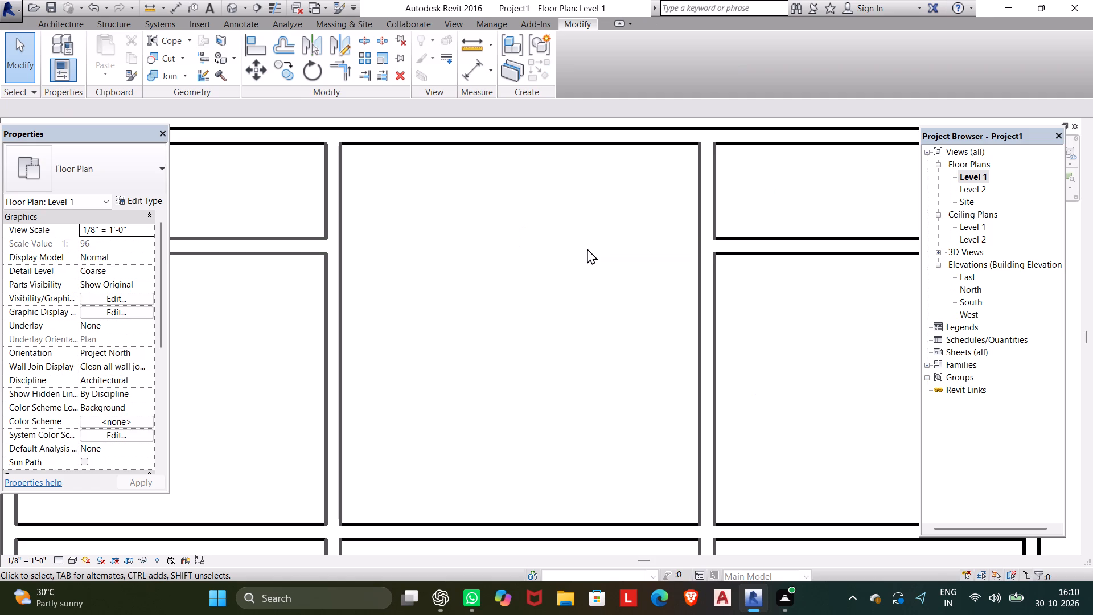
scroll(480, 259, down, 5)
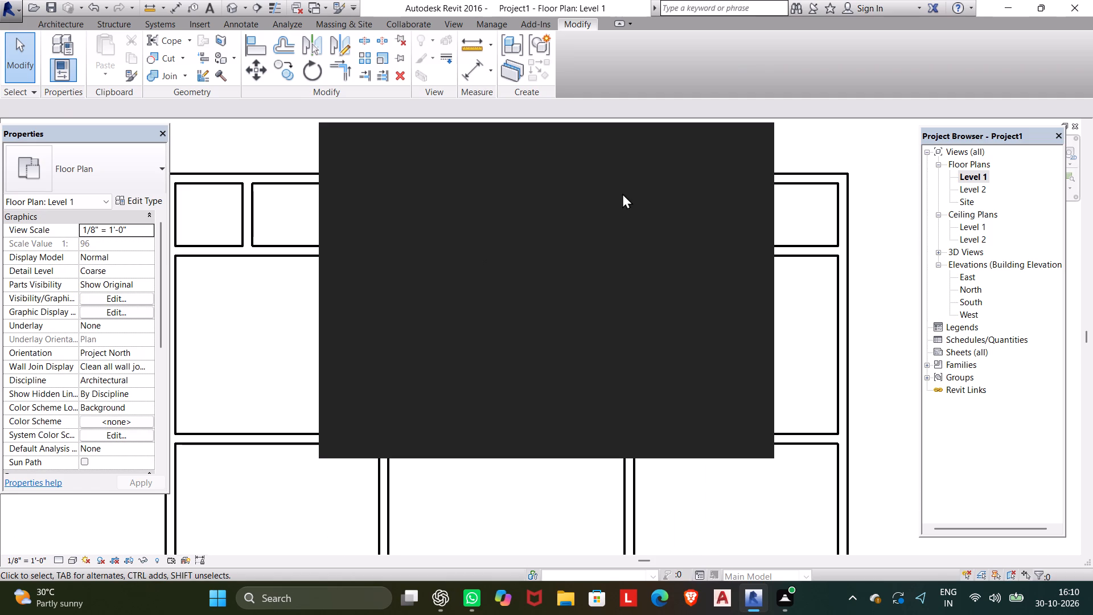
scroll(297, 284, down, 2)
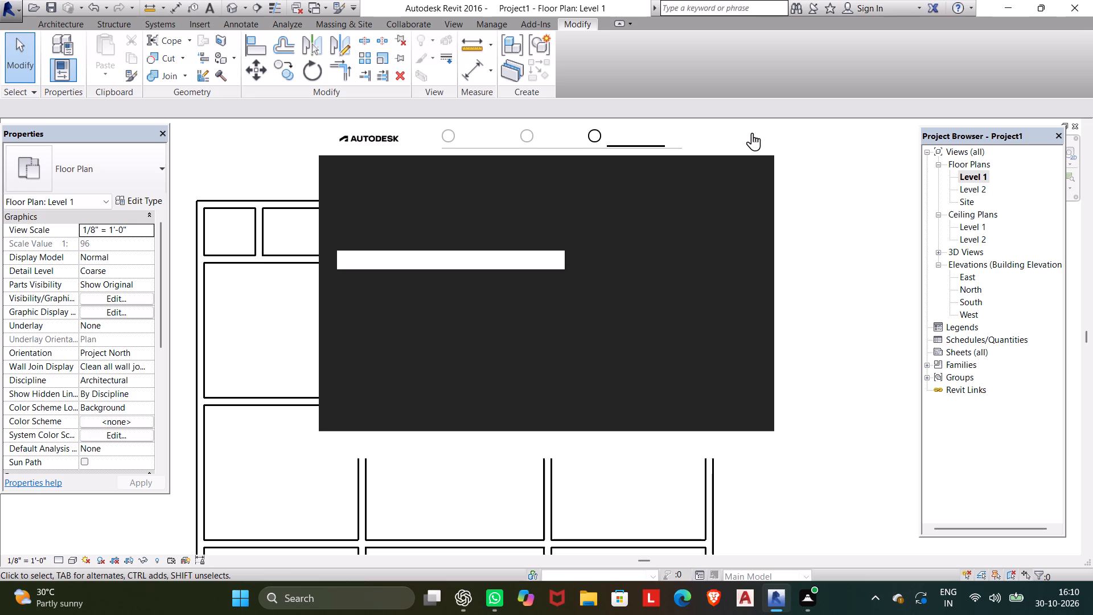
click(741, 138)
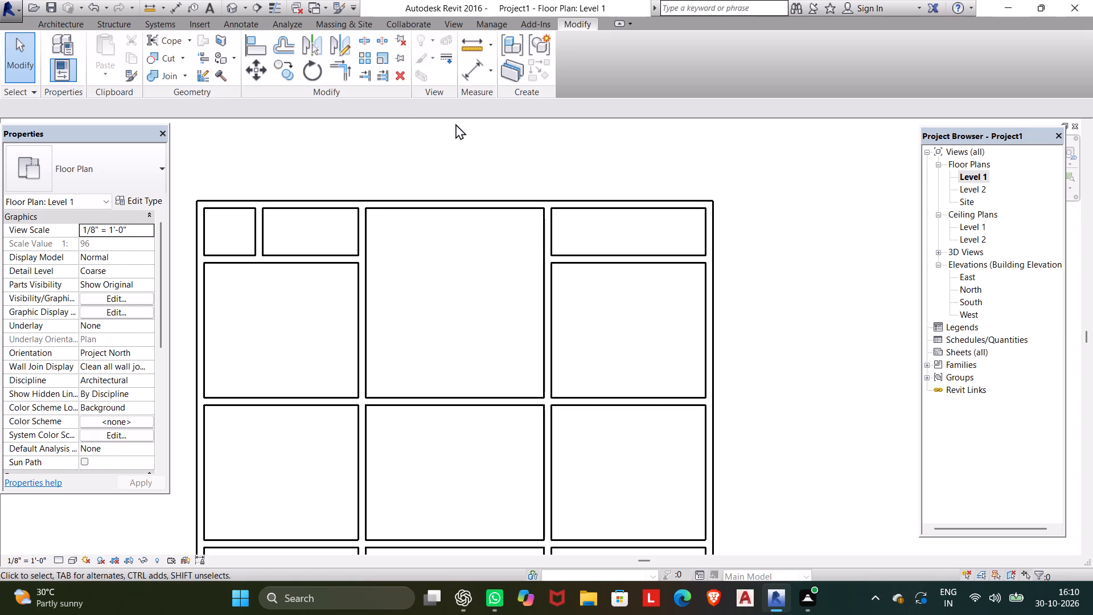
Offset a copy of the right-hand vertical interior wall 5' 4" toward the right exterior wall.
click(279, 46)
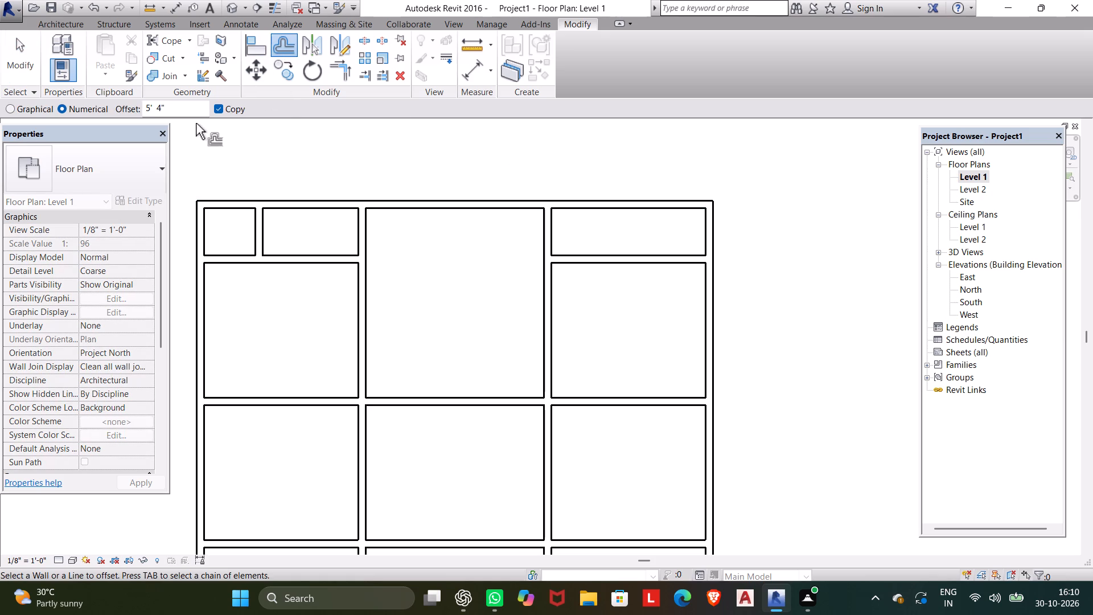
click(553, 236)
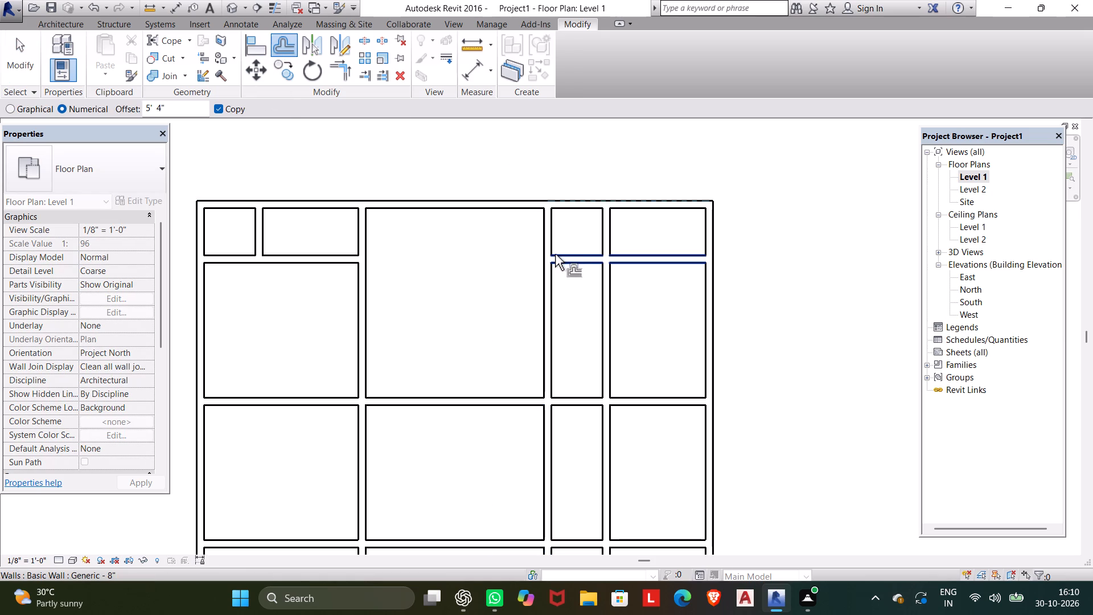
Trim the newly offset vertical wall and the uppermost horizontal wall's right segment to a corner, keeping the upper and right portions.
key(Escape)
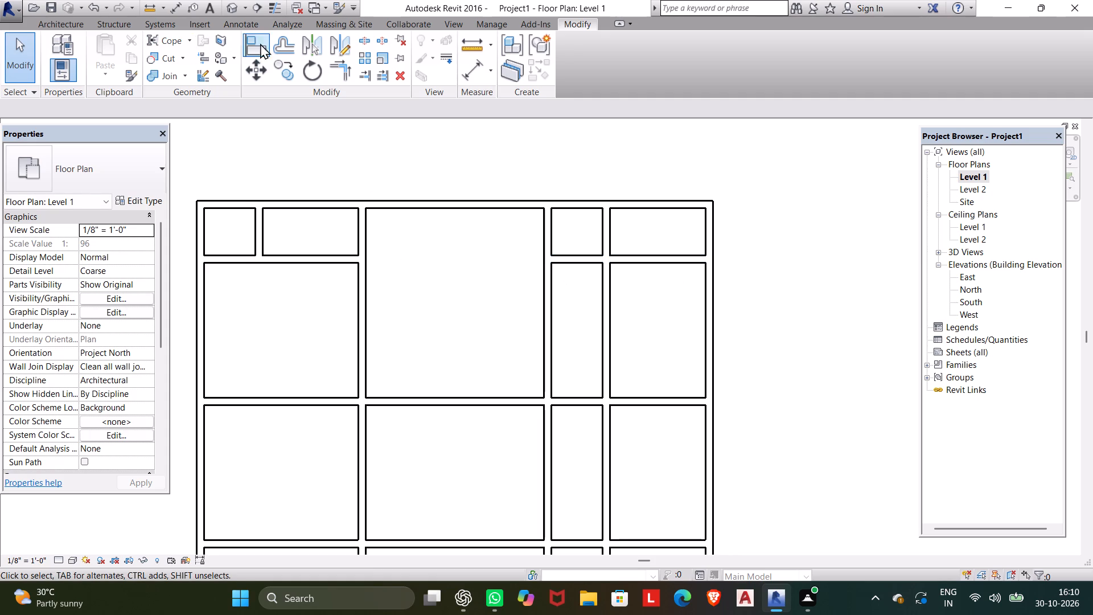
click(277, 65)
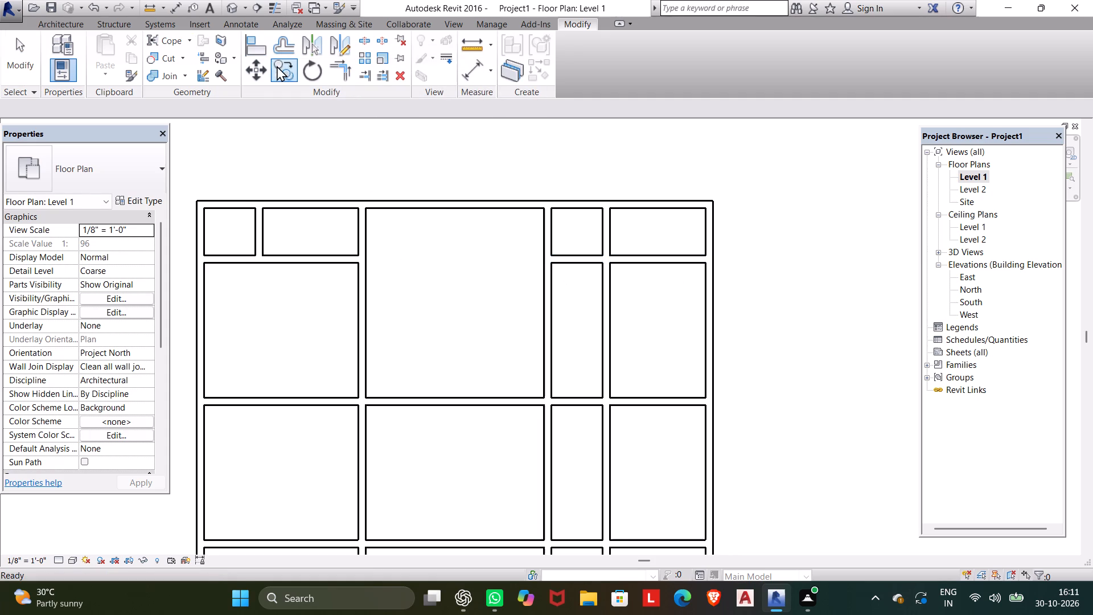
click(341, 72)
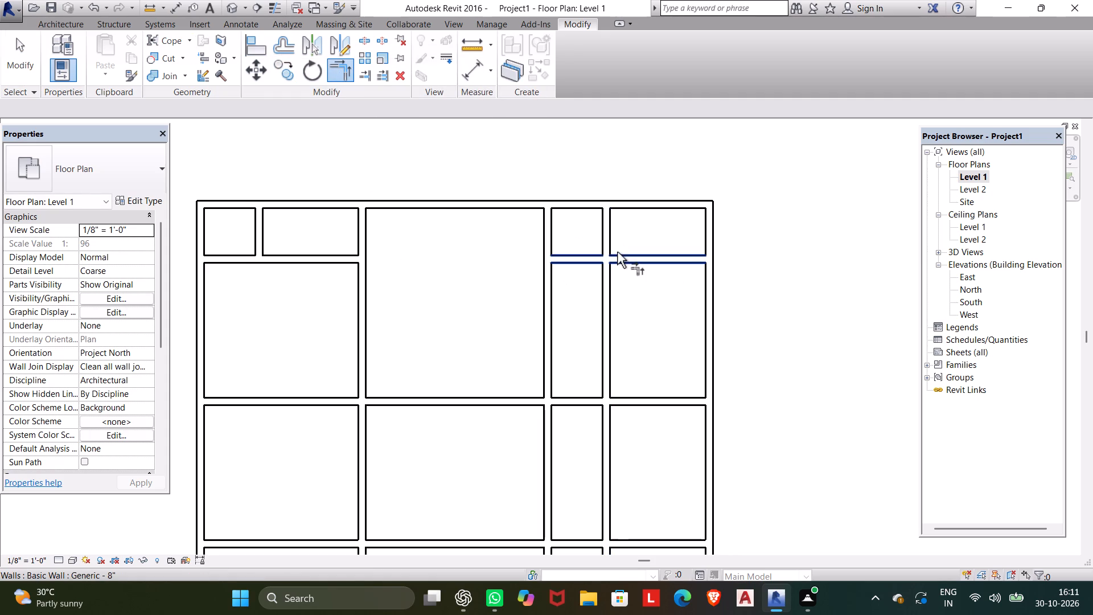
click(622, 257)
click(601, 234)
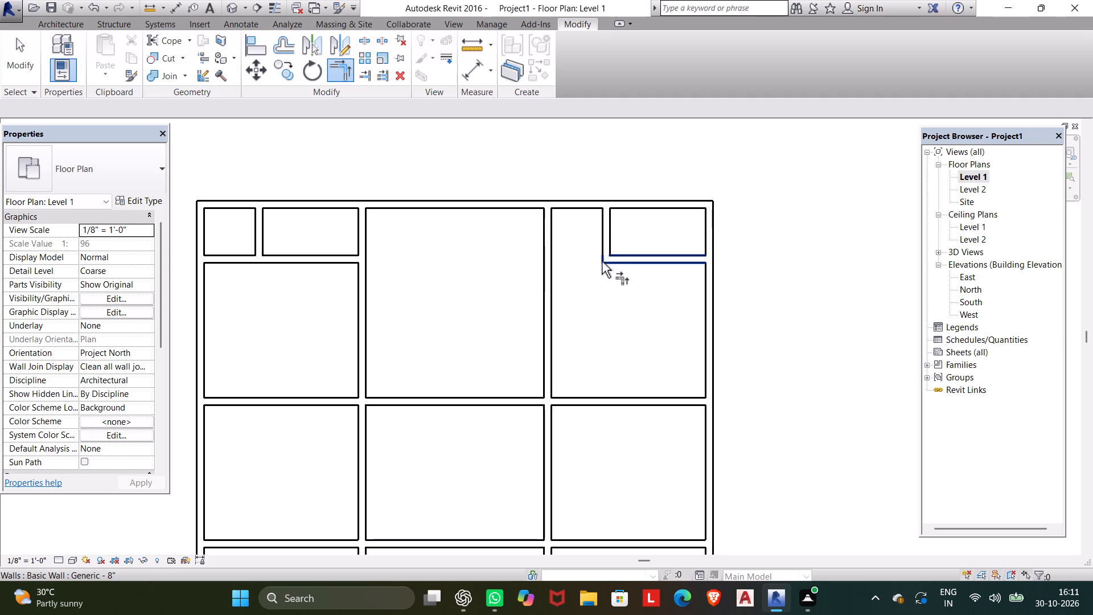
key(Escape)
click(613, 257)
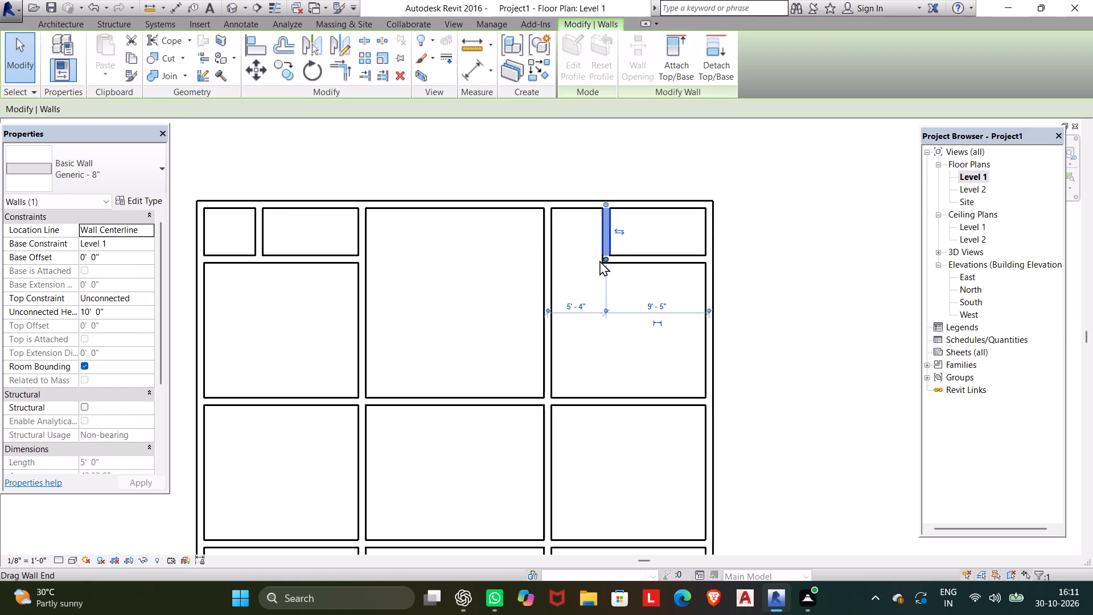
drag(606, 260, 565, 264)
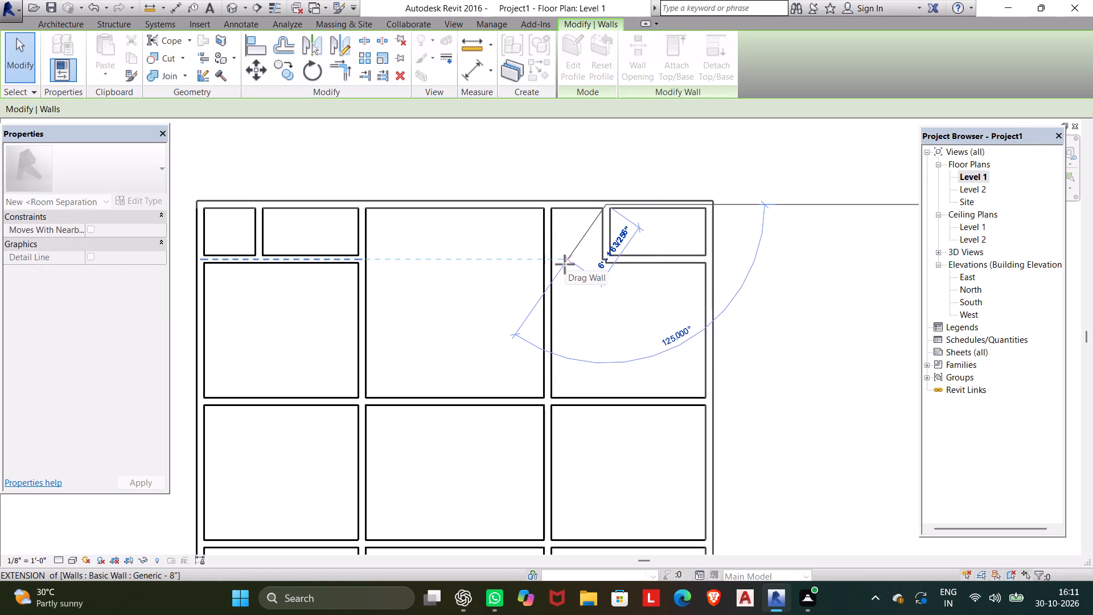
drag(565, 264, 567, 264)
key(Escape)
Extend the left end of the uppermost horizontal wall's right segment back to the right-hand full-length vertical interior wall.
click(619, 255)
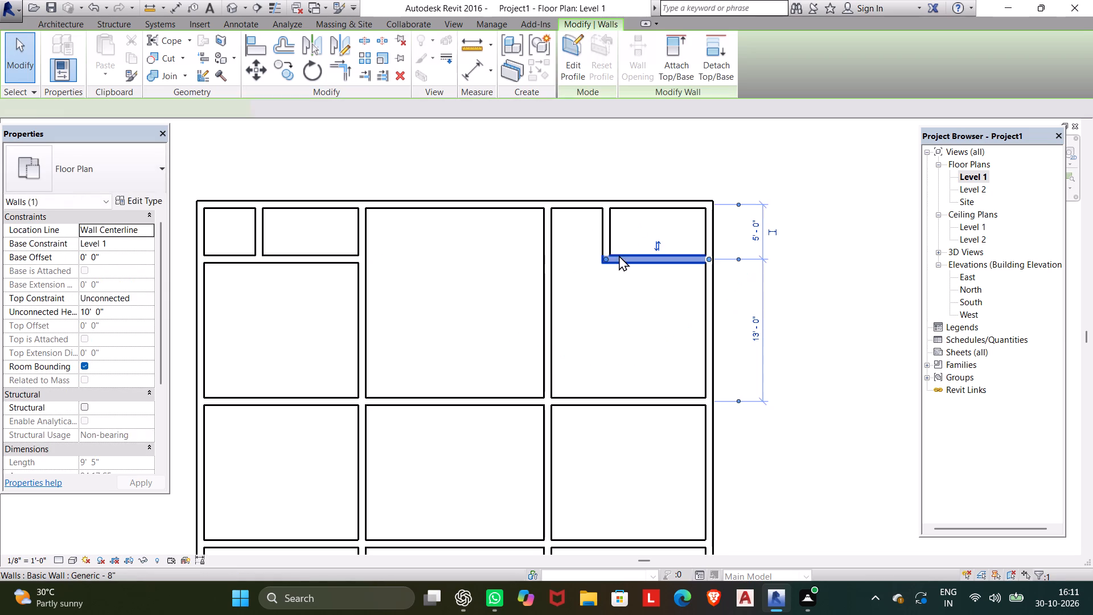
drag(606, 259, 557, 261)
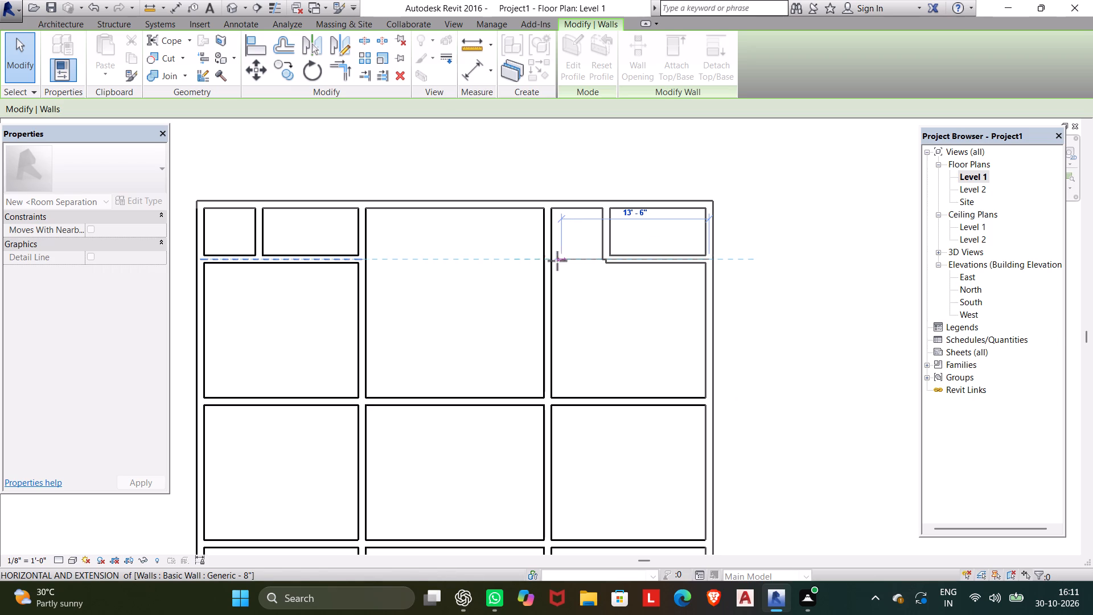
drag(557, 261, 551, 261)
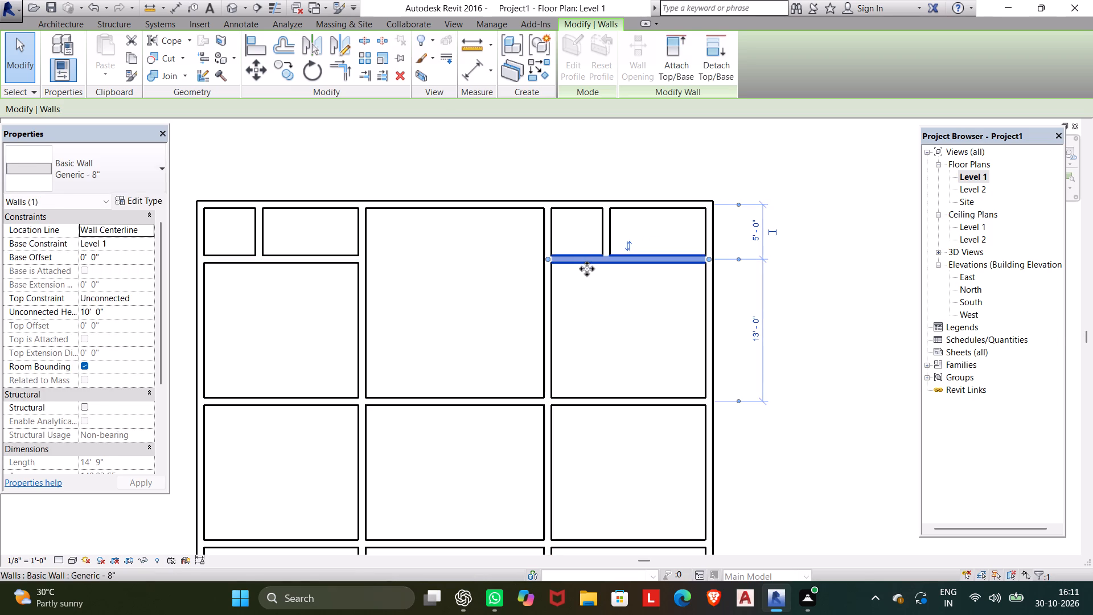
key(Escape)
Measure the distance between the two full-length vertical interior walls along the top exterior wall, dismissing the Autodesk notice.
scroll(585, 285, down, 1)
middle_drag(585, 286, 614, 282)
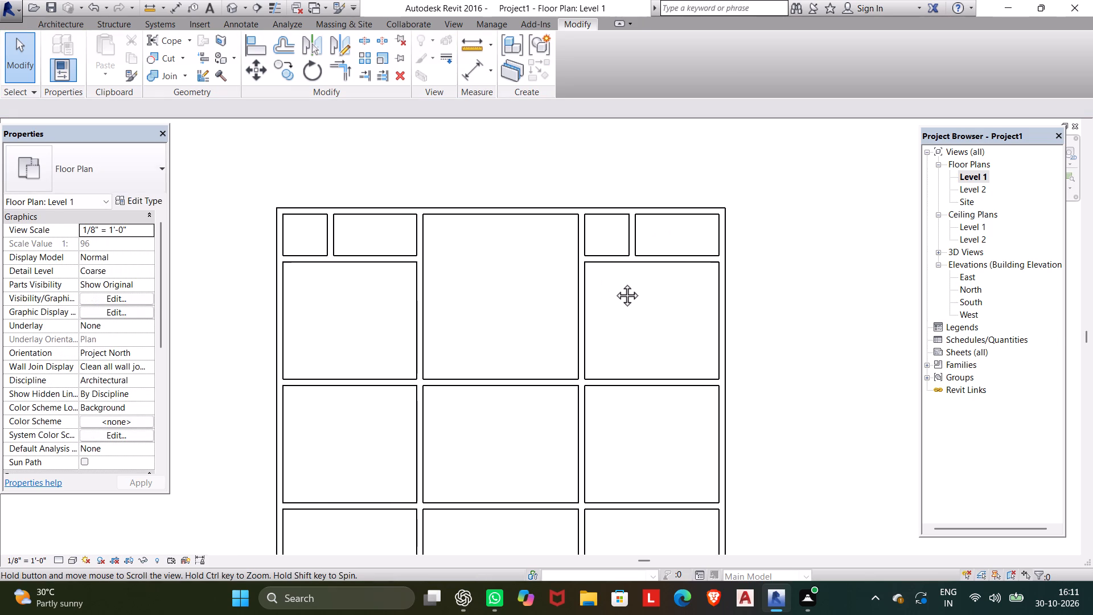
middle_drag(614, 282, 610, 281)
middle_drag(618, 282, 619, 280)
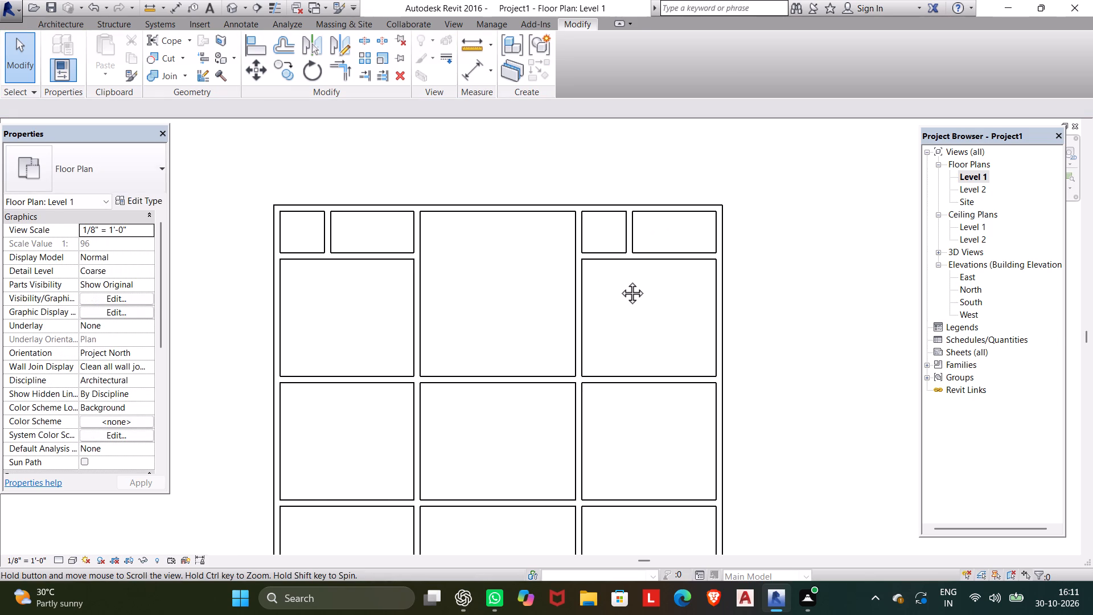
middle_drag(619, 280, 605, 235)
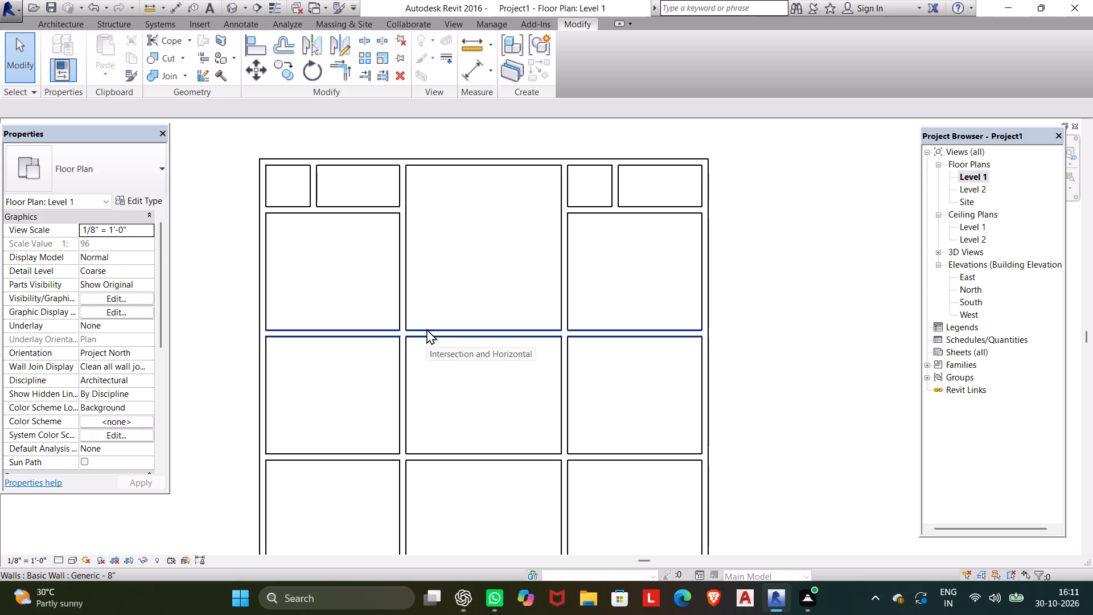
click(461, 43)
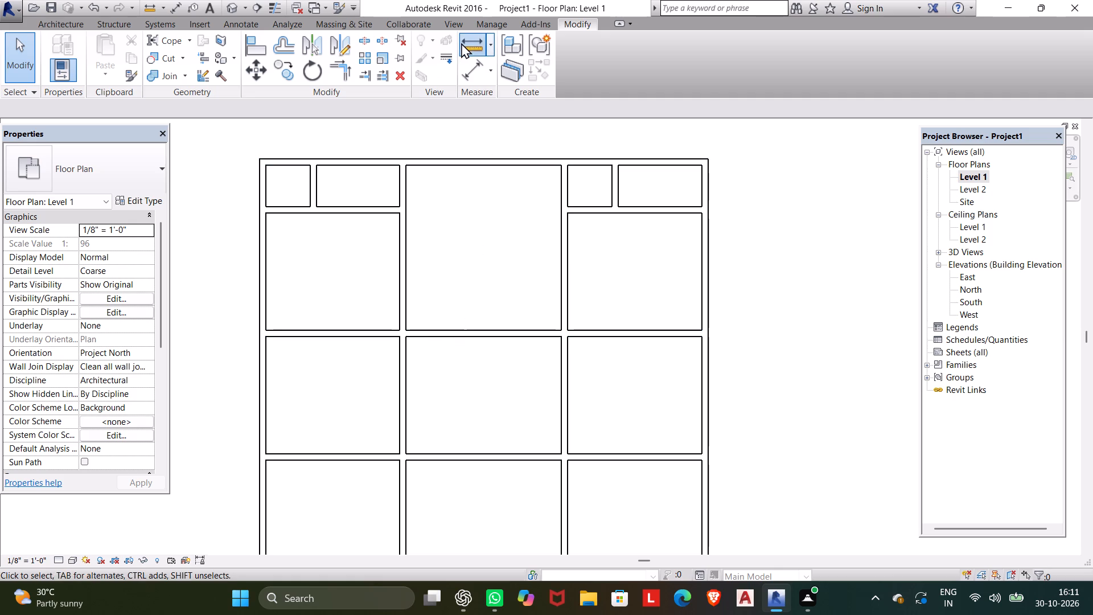
scroll(402, 163, up, 4)
click(402, 163)
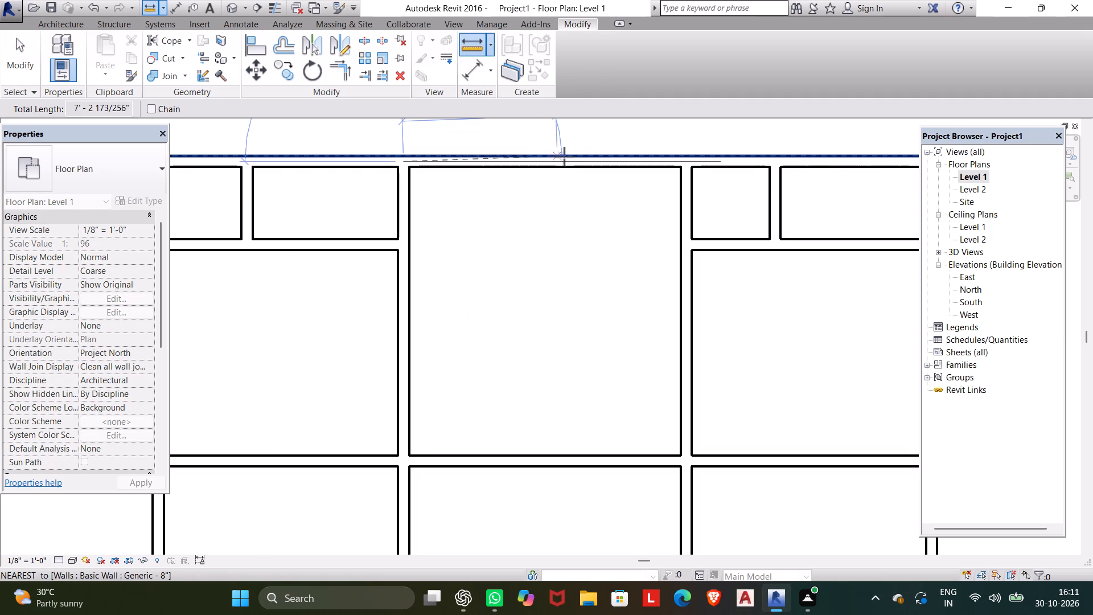
click(685, 161)
scroll(669, 191, down, 1)
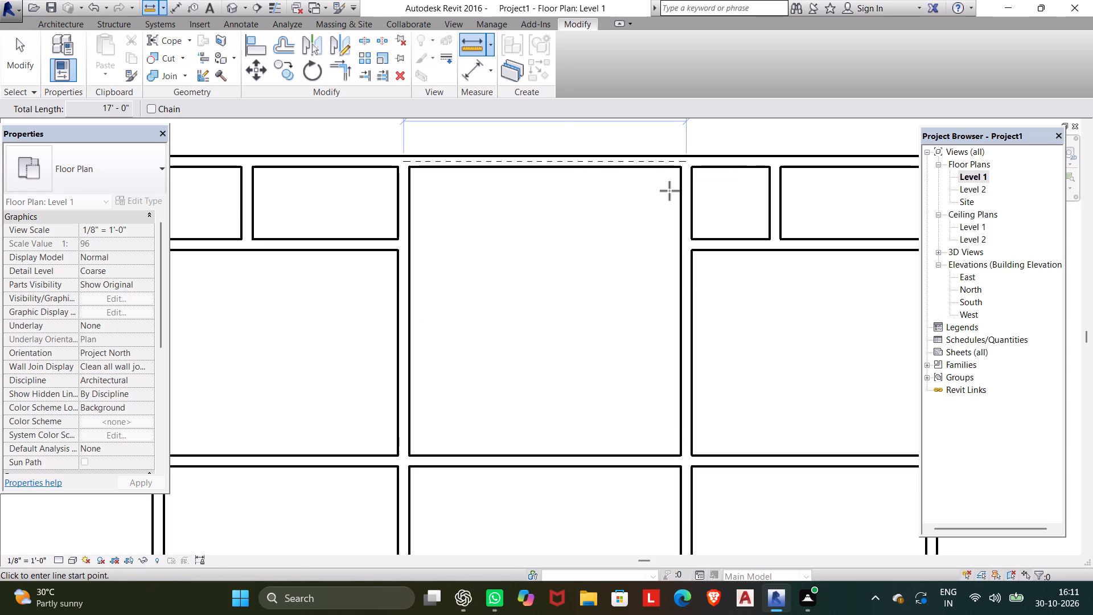
scroll(669, 191, down, 1)
middle_drag(669, 191, 668, 209)
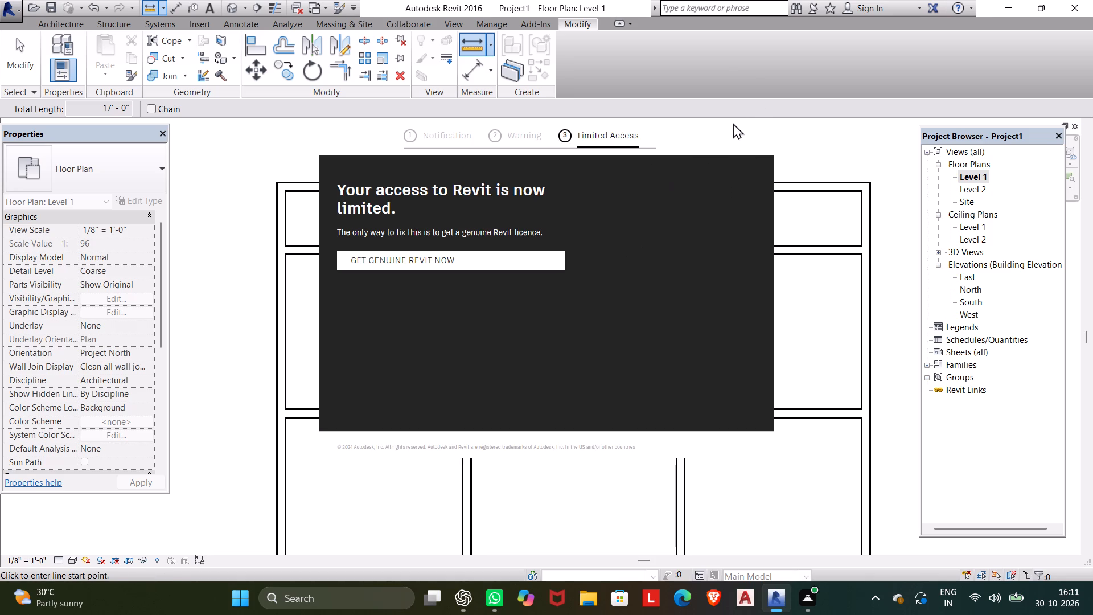
scroll(741, 135, up, 3)
click(745, 136)
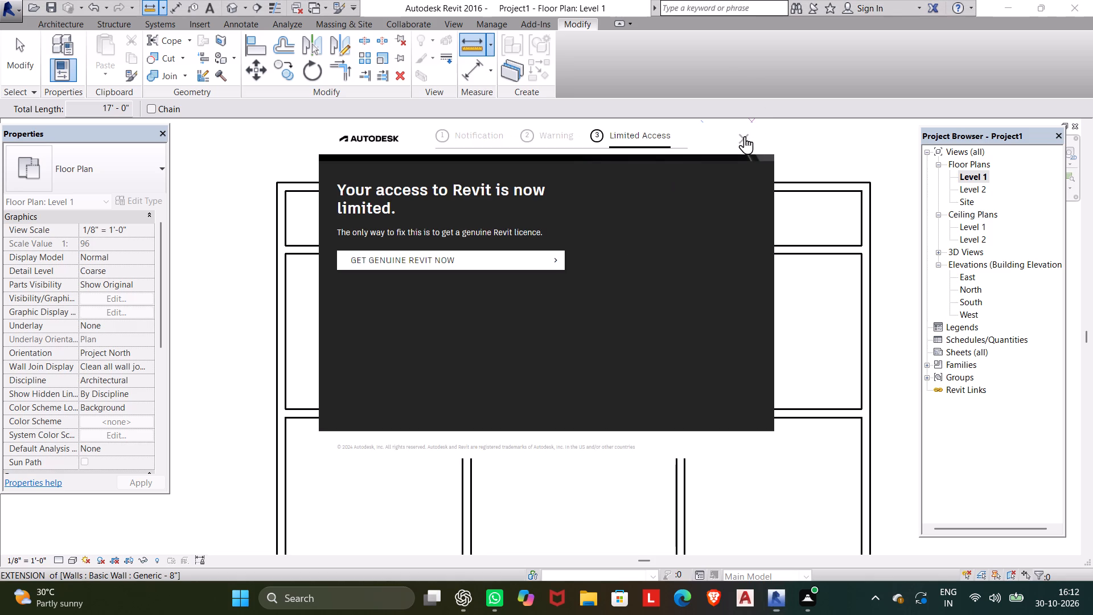
click(743, 136)
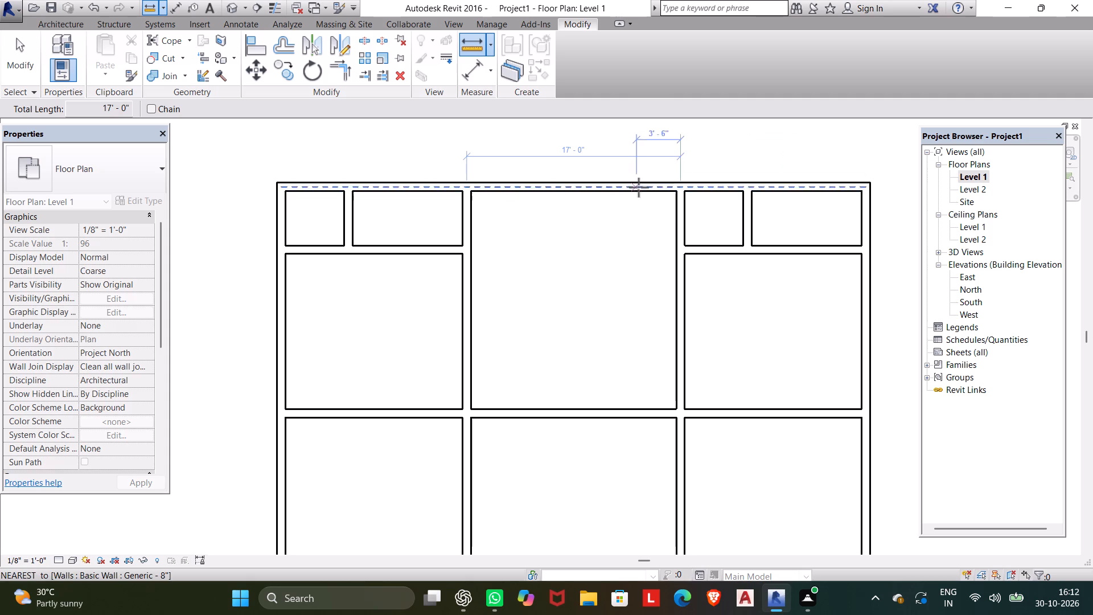
key(Escape)
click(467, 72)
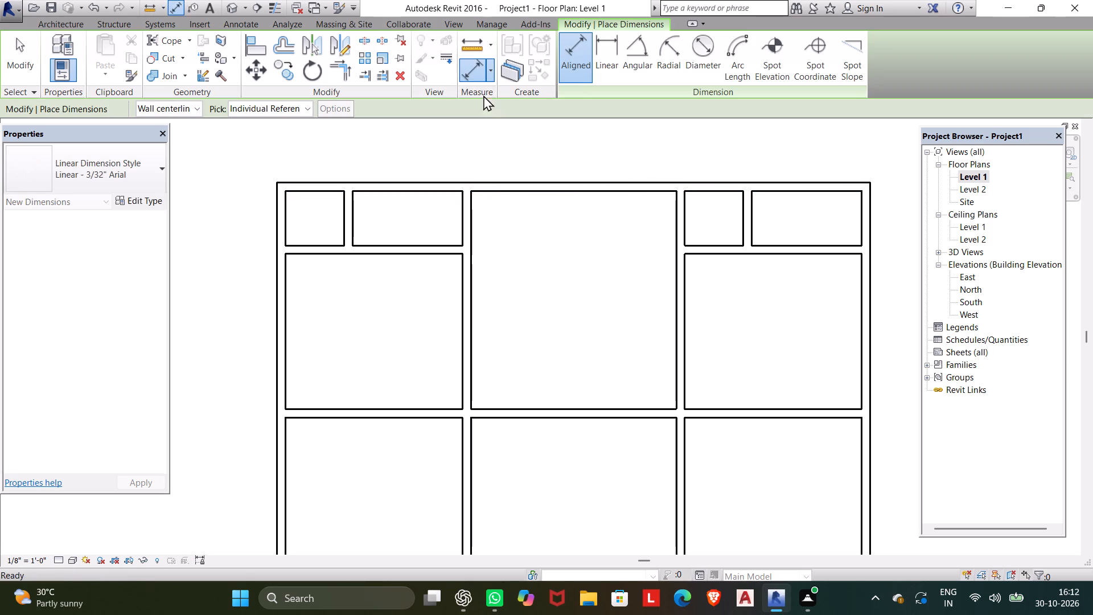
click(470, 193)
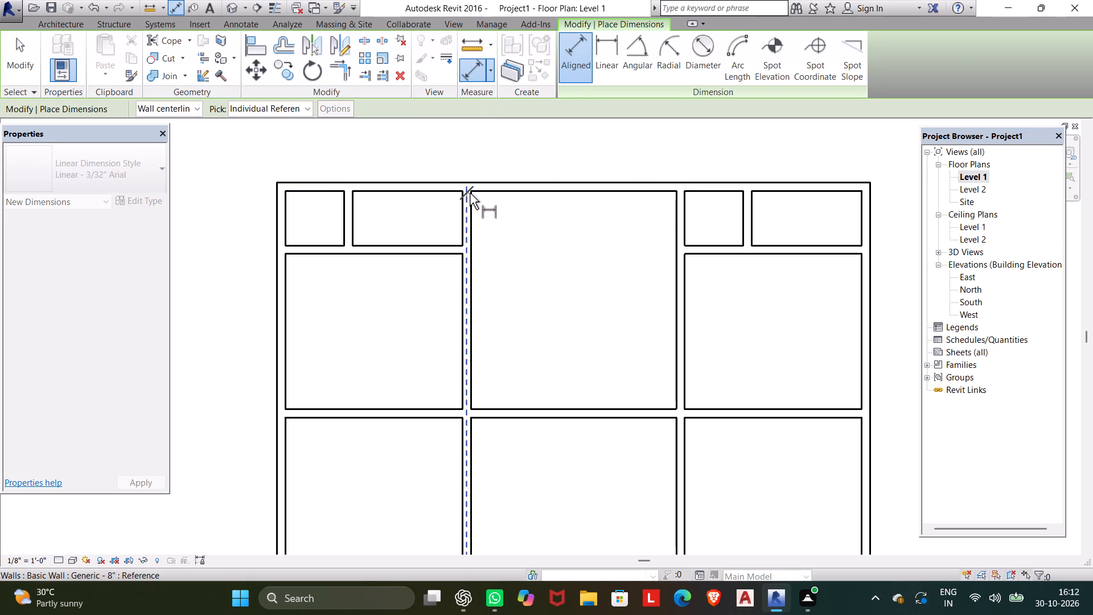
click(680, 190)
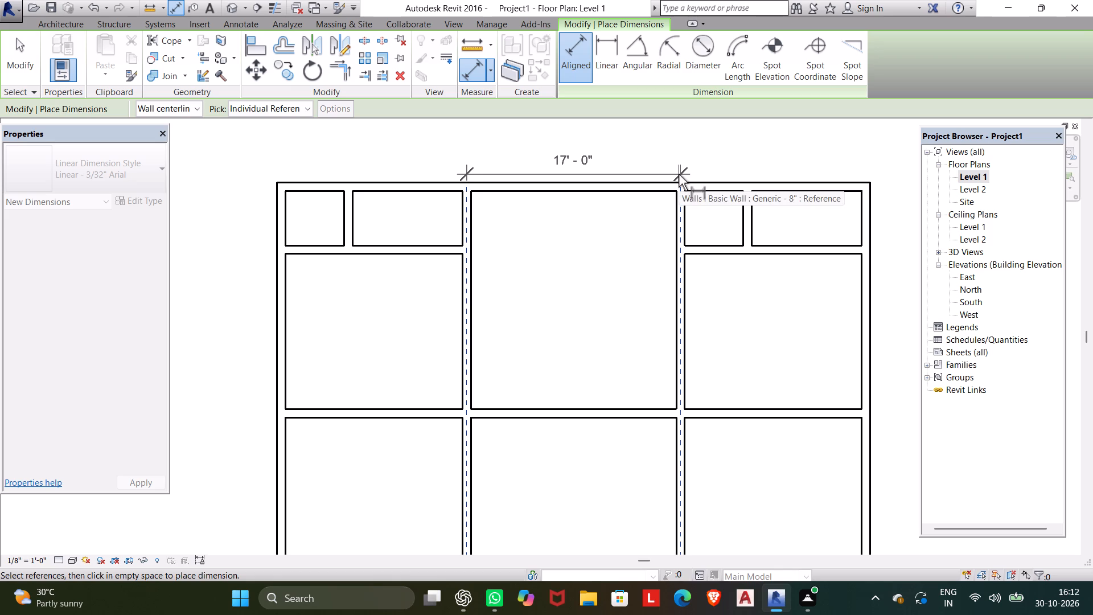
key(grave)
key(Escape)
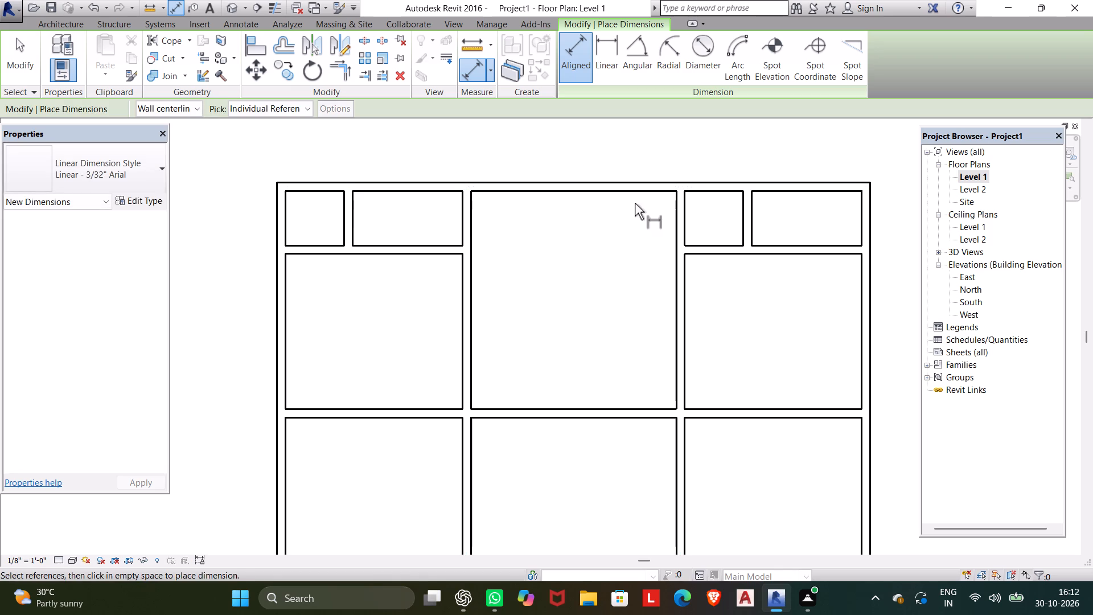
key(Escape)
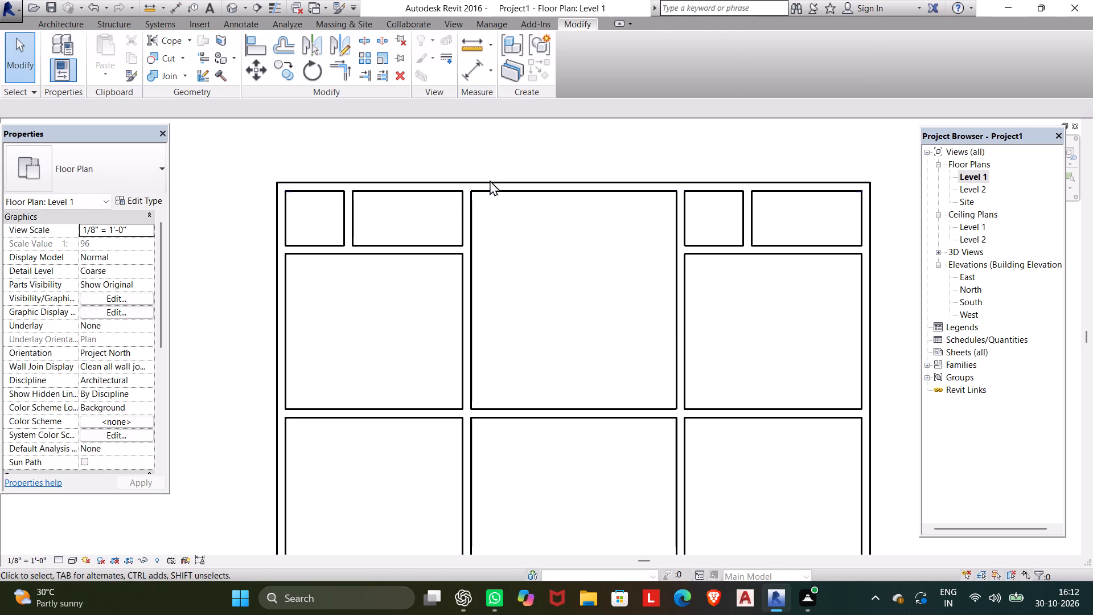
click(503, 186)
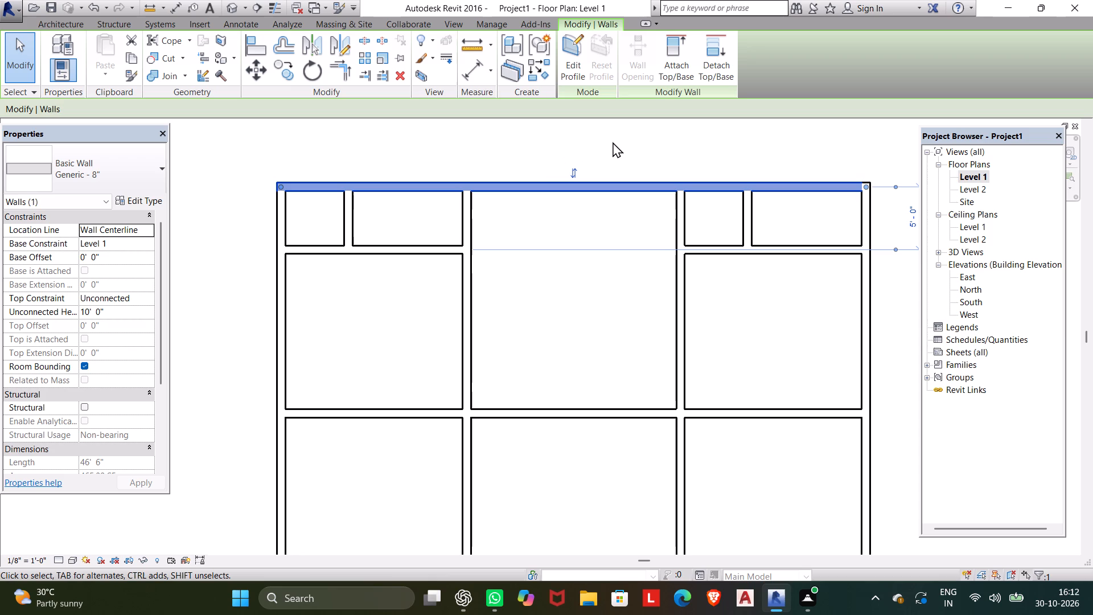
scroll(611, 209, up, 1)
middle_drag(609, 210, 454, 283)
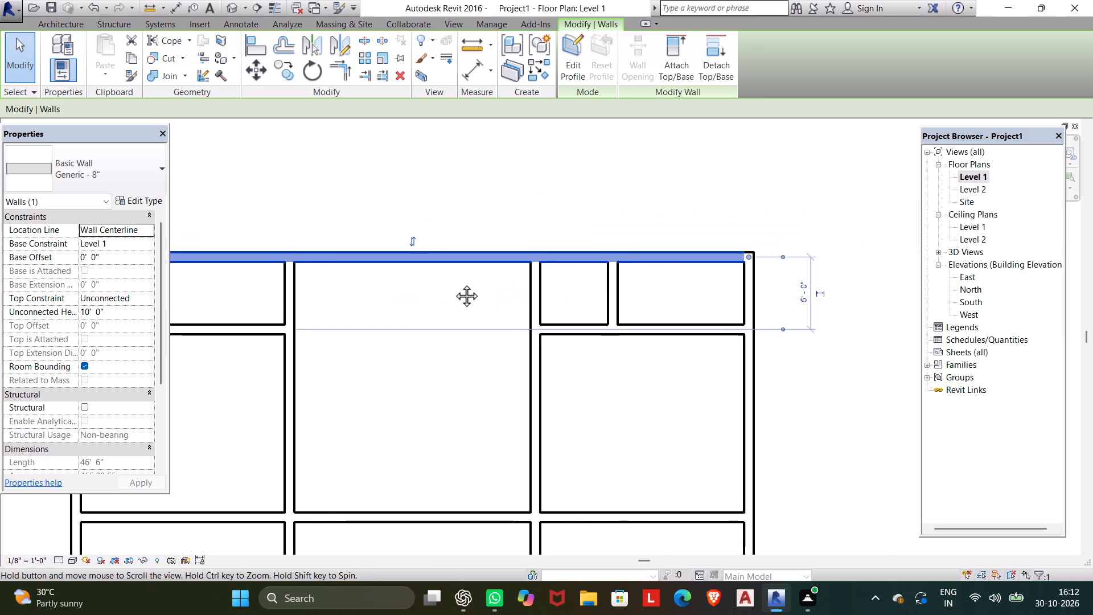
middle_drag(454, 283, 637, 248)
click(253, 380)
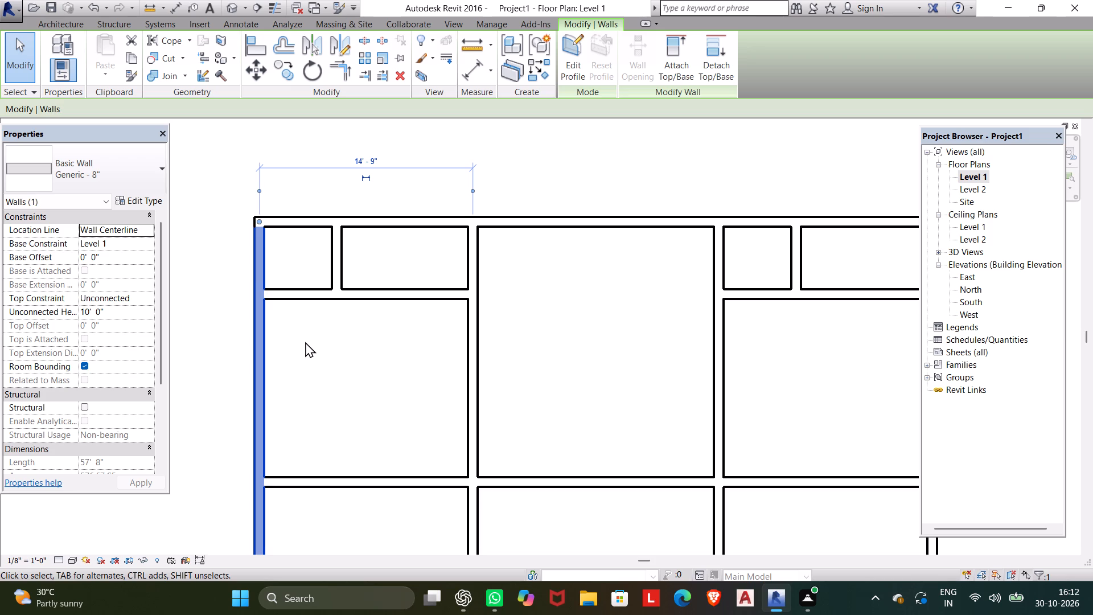
Measure the clear width of the upper central room between its inner wall faces, along its lower wall.
scroll(349, 345, down, 2)
middle_drag(349, 345, 336, 339)
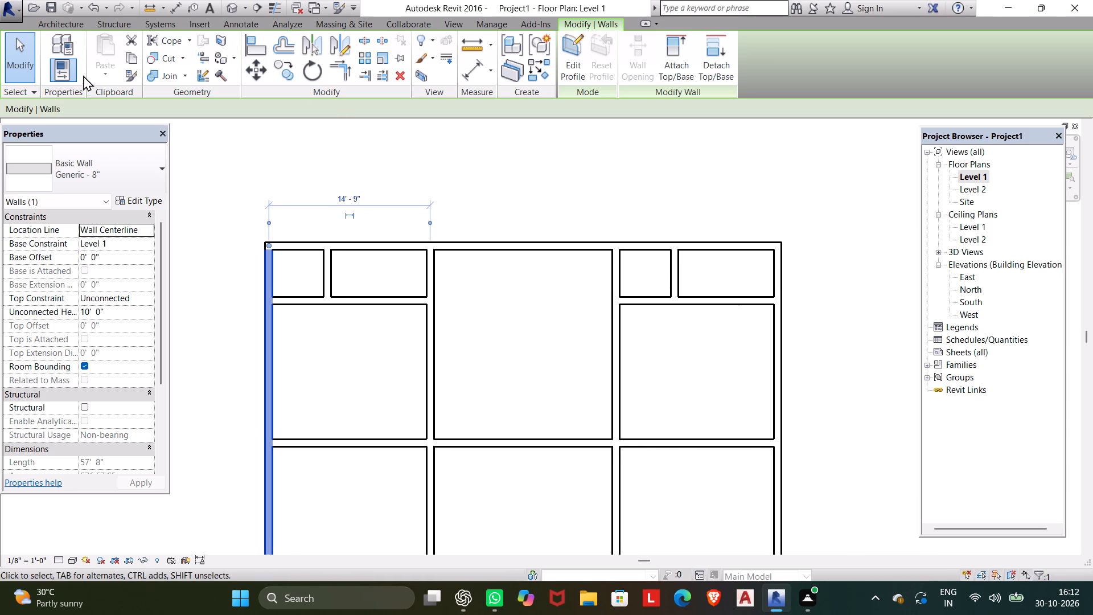
click(151, 5)
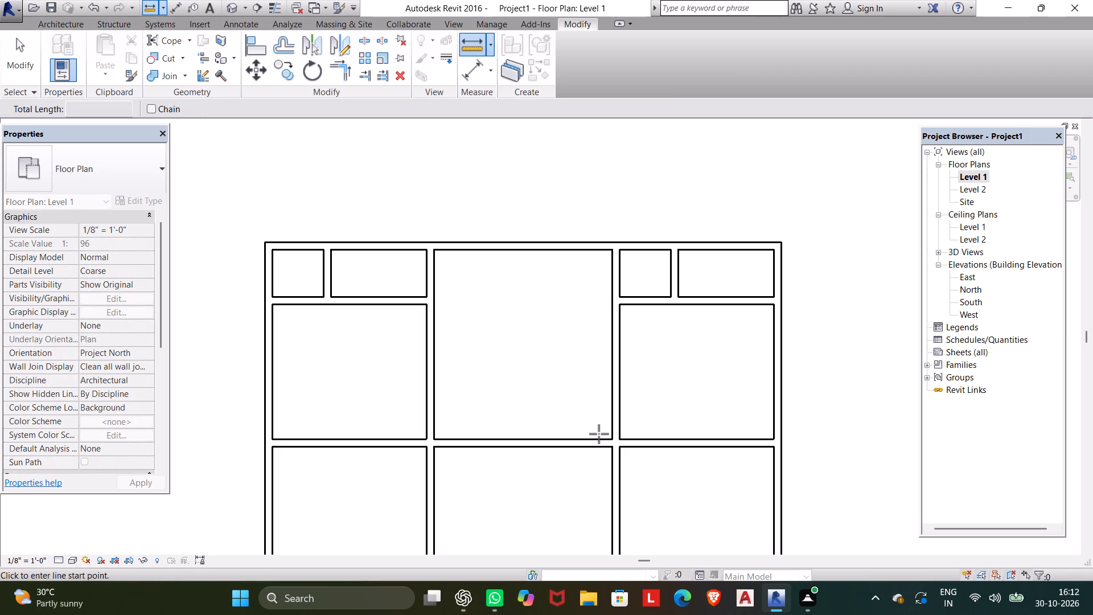
click(609, 438)
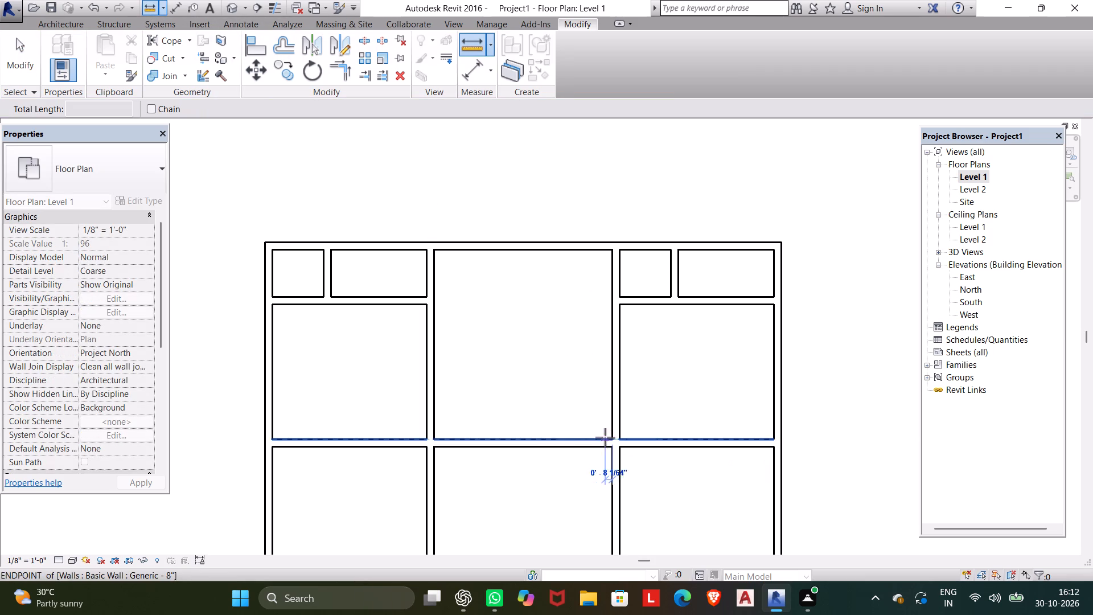
click(435, 438)
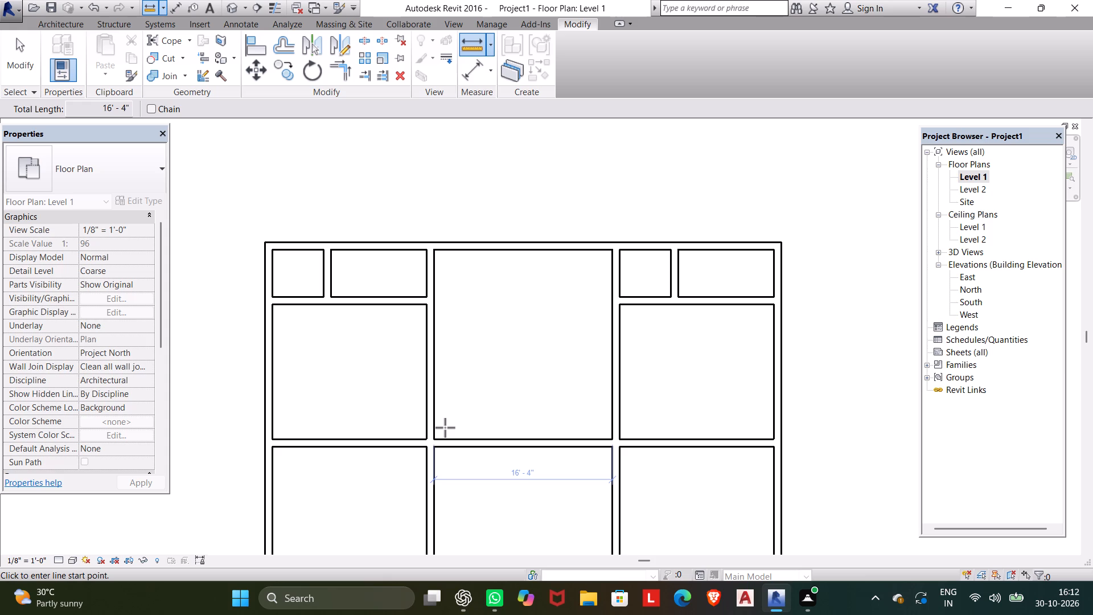
key(Escape)
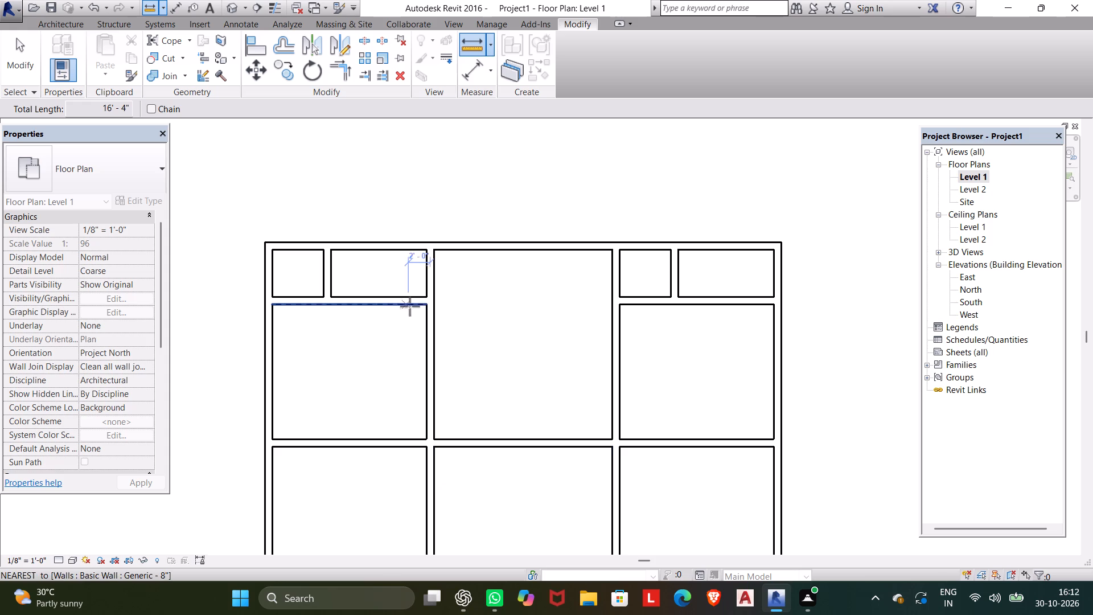
key(Escape)
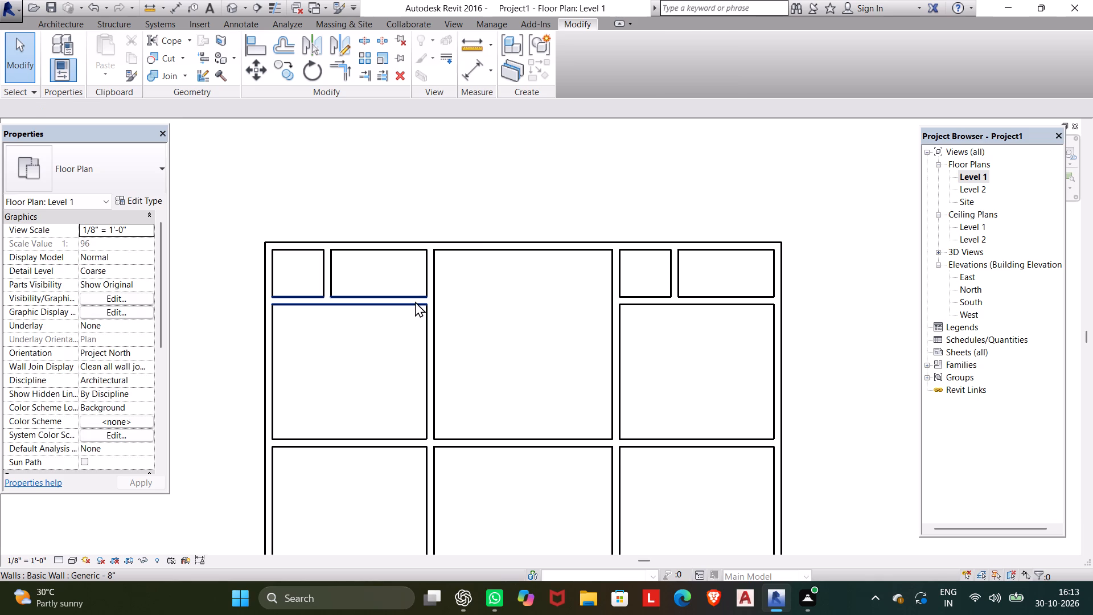
Change the horizontal wall below the two small upper-left rooms to Generic - 5", dismissing the Autodesk notice.
click(415, 301)
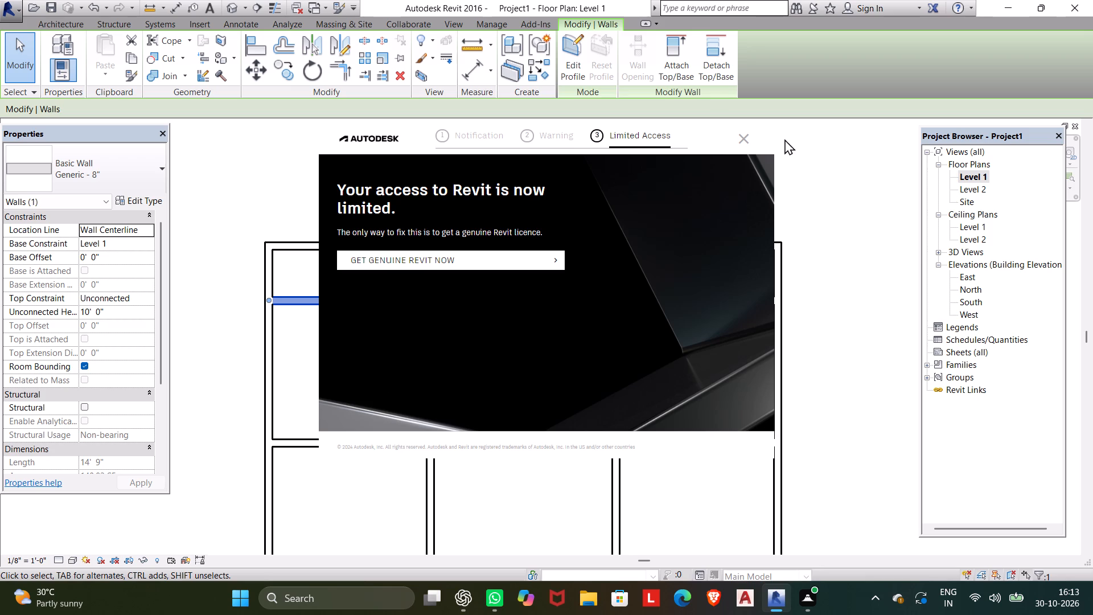
click(742, 142)
click(742, 142)
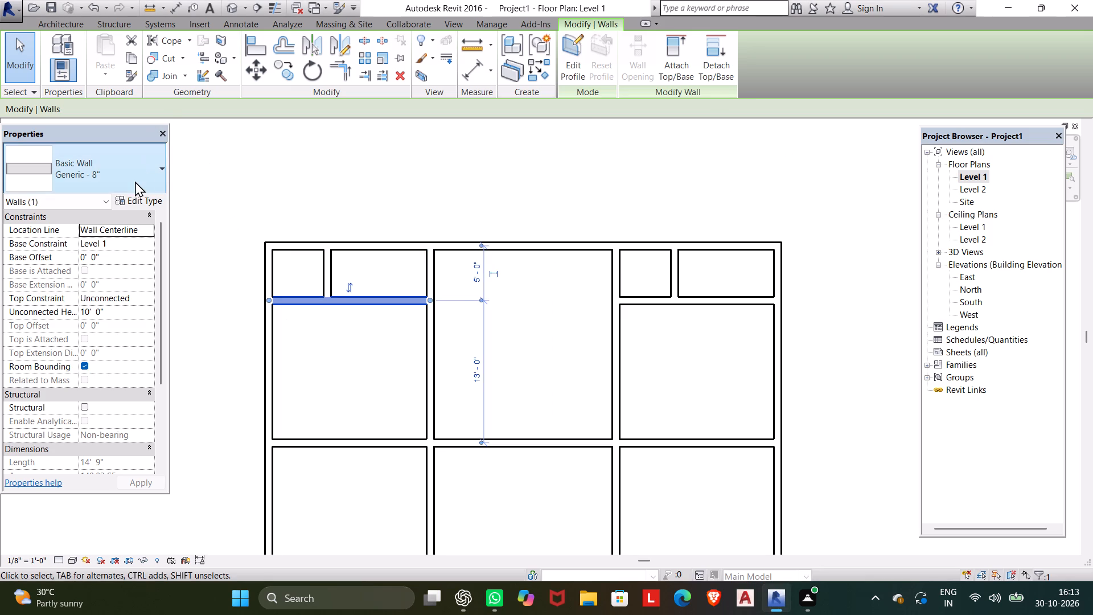
click(133, 180)
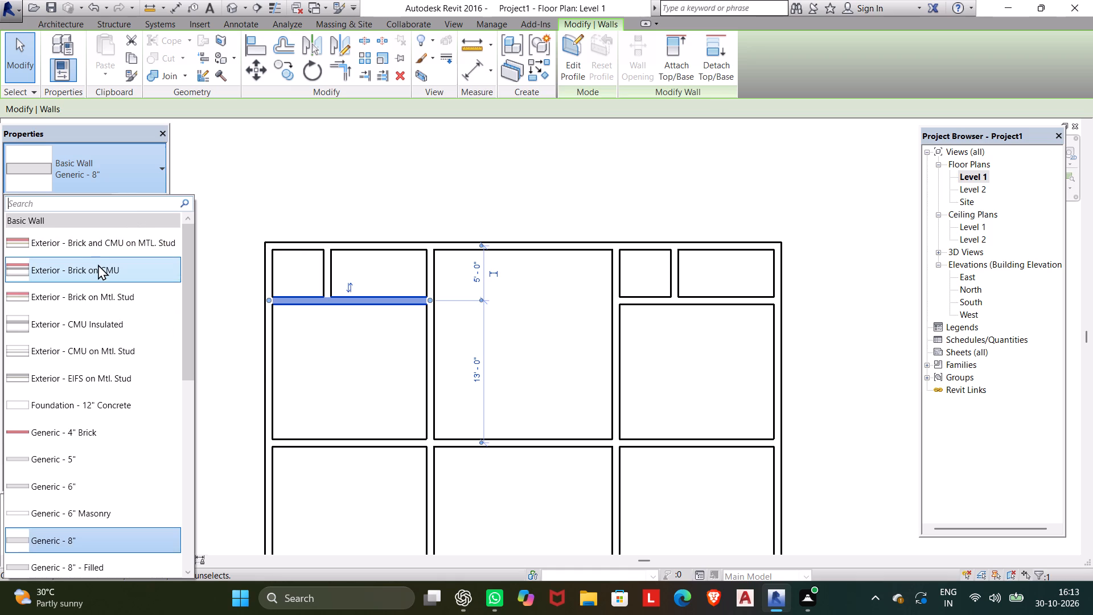
scroll(98, 264, up, 4)
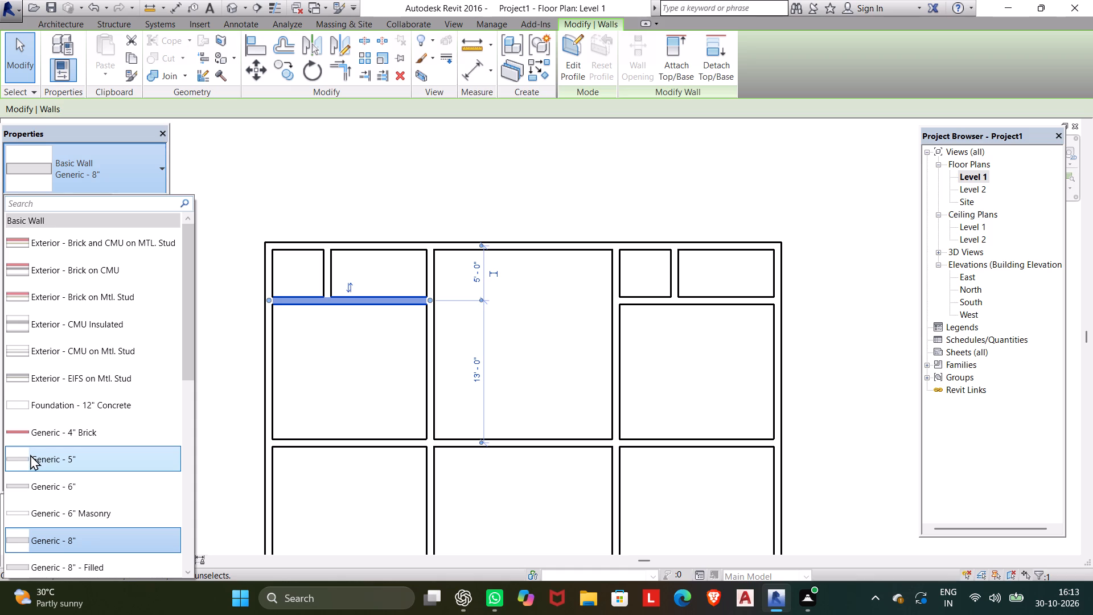
click(30, 454)
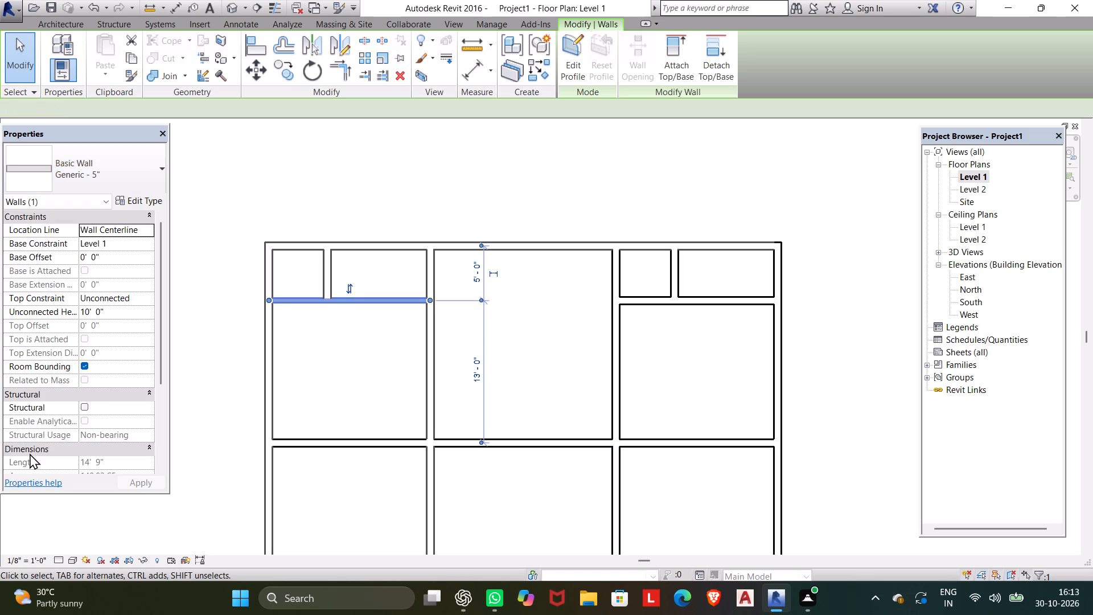
click(154, 165)
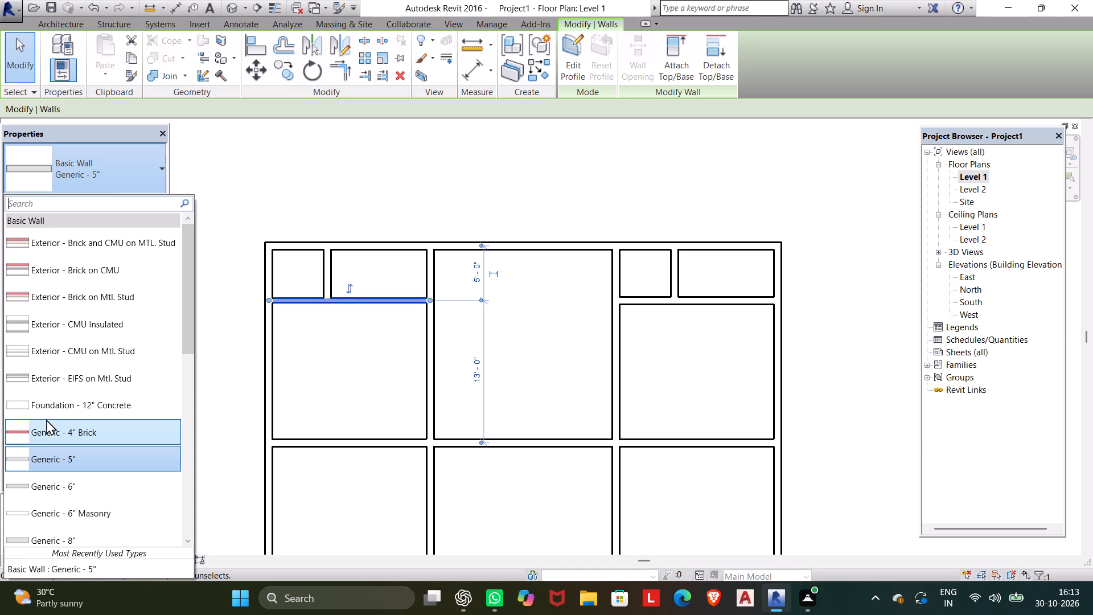
click(228, 151)
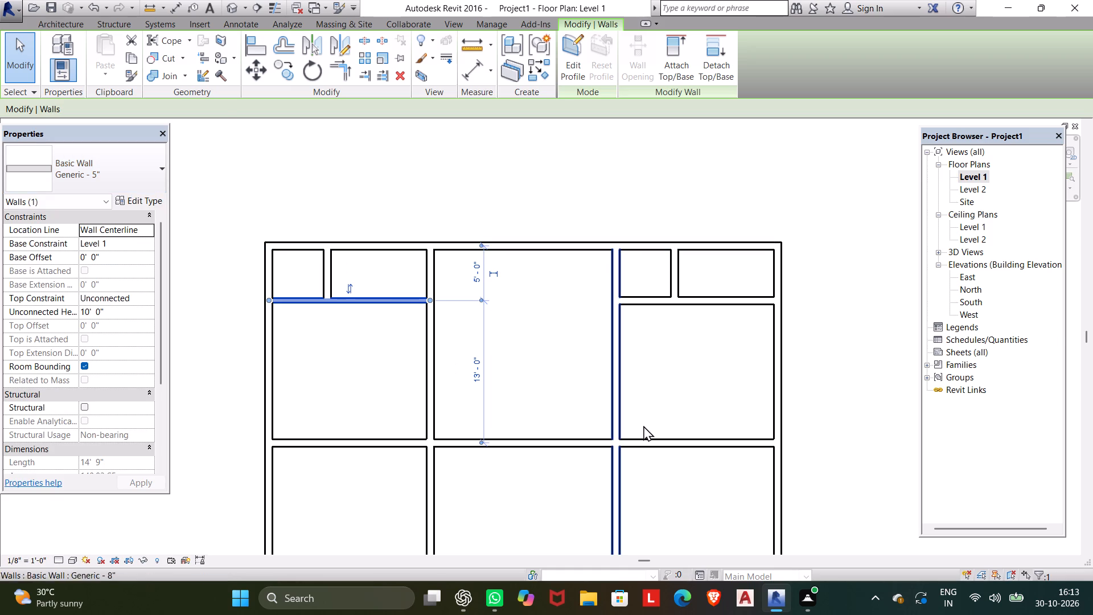
Change the horizontal wall below the two small upper-right rooms to the Generic - 5" wall type.
click(718, 307)
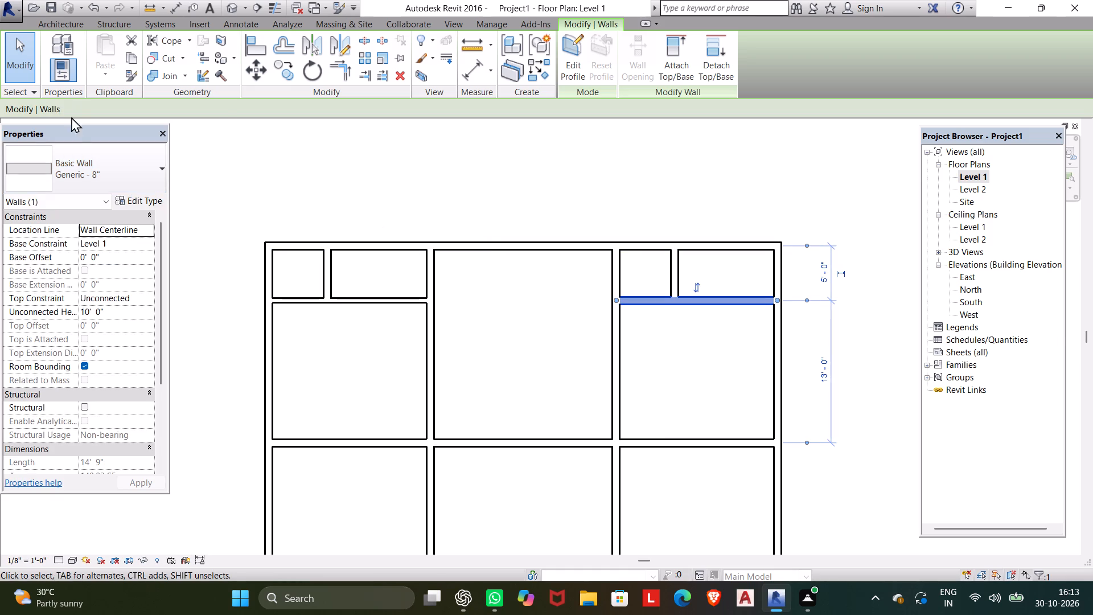
click(82, 157)
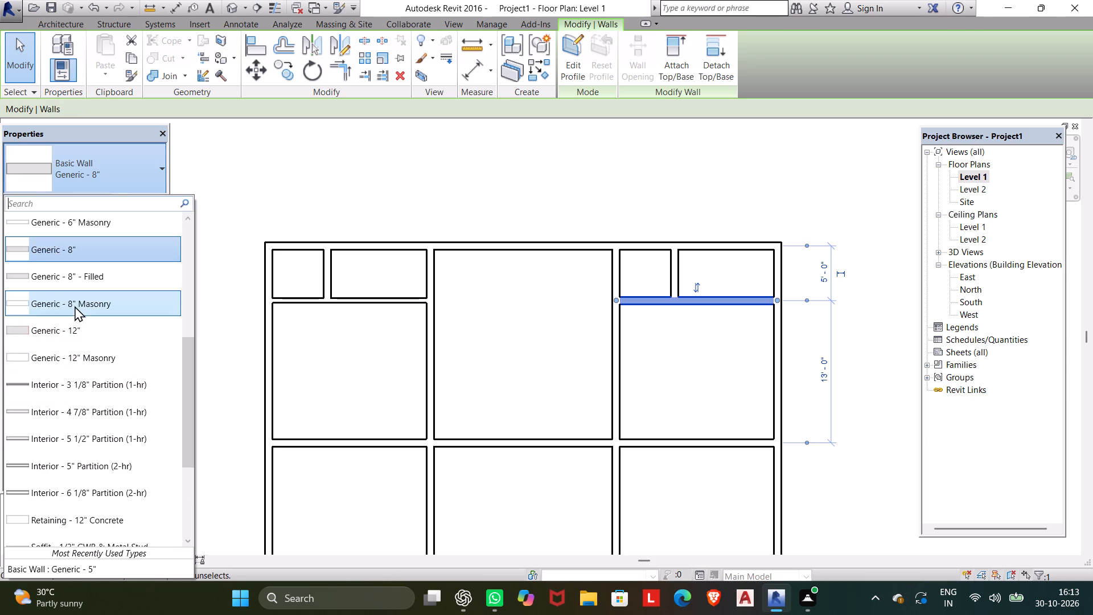
scroll(75, 304, up, 2)
click(88, 238)
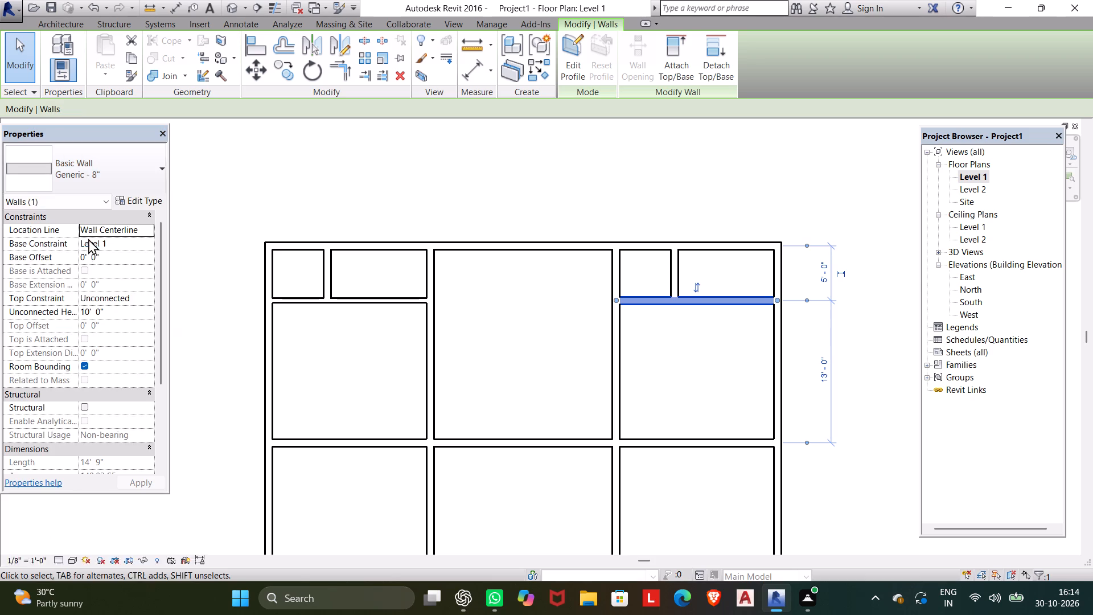
click(310, 408)
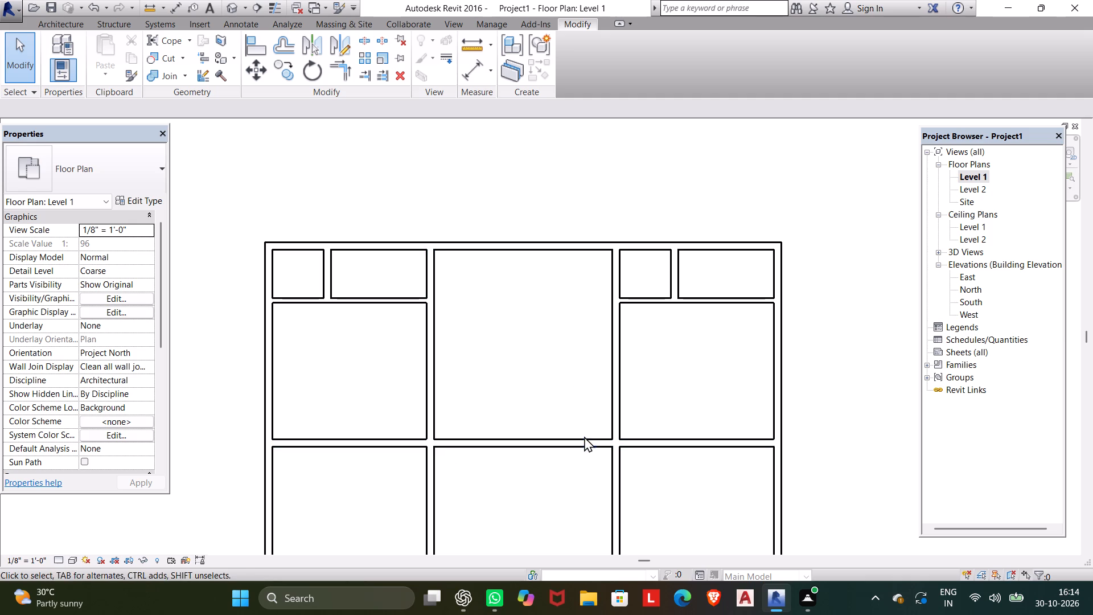
Offset a copy of the top exterior wall 14' downward into the plan, dismissing the Autodesk notice.
scroll(572, 432, down, 1)
middle_drag(571, 430, 565, 321)
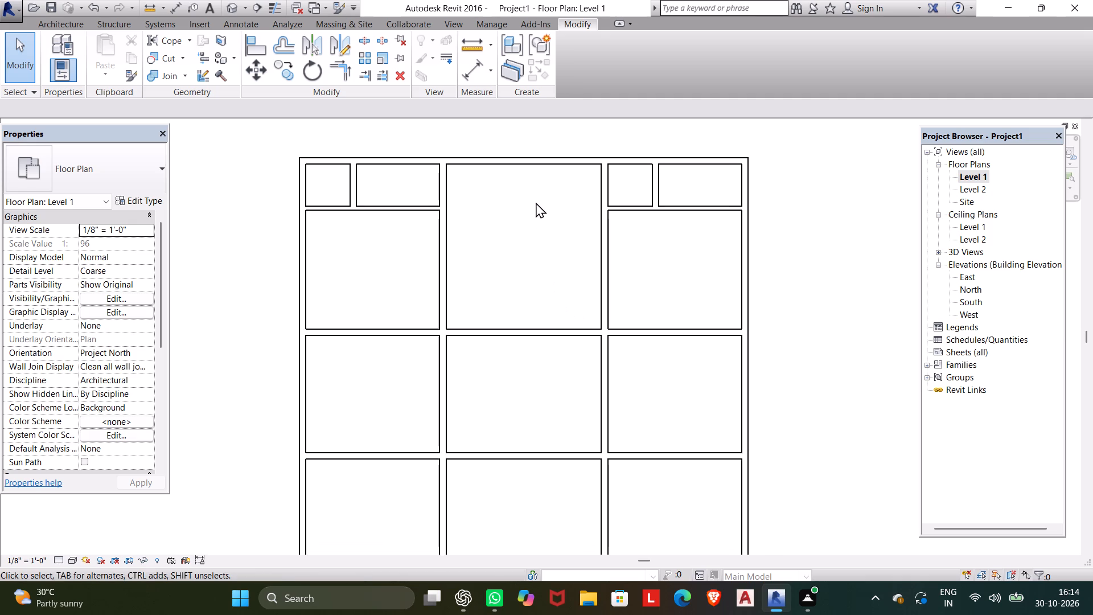
click(278, 46)
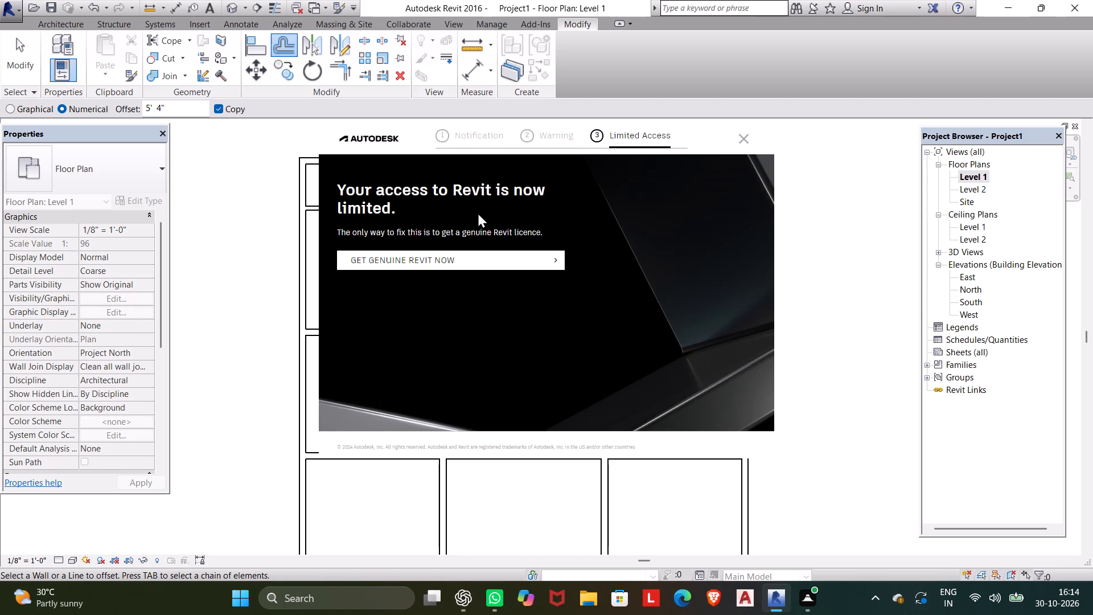
text(14)
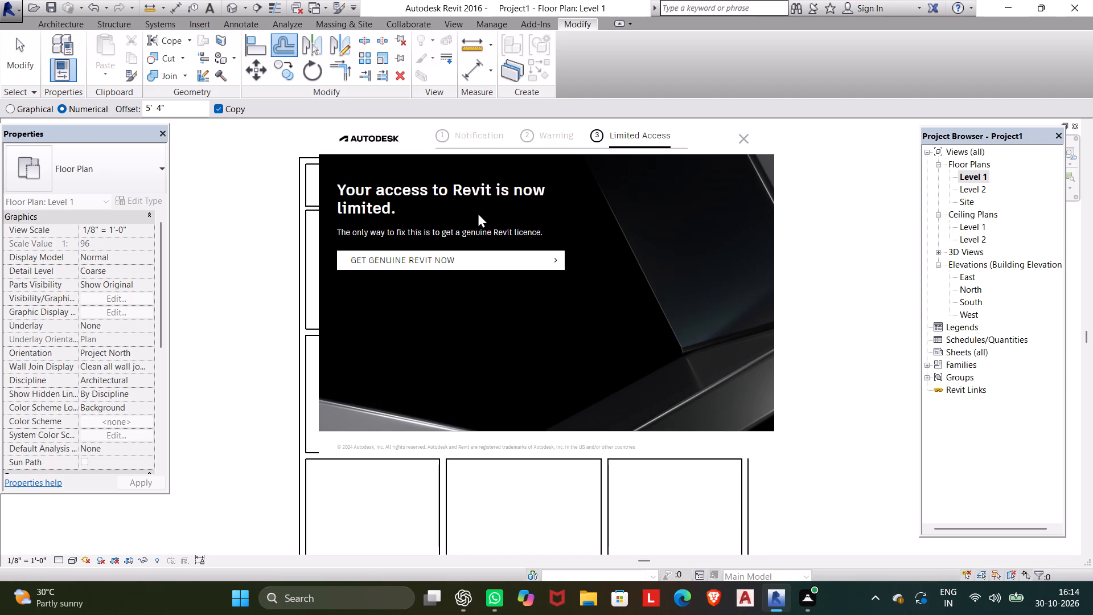
click(747, 141)
click(747, 141)
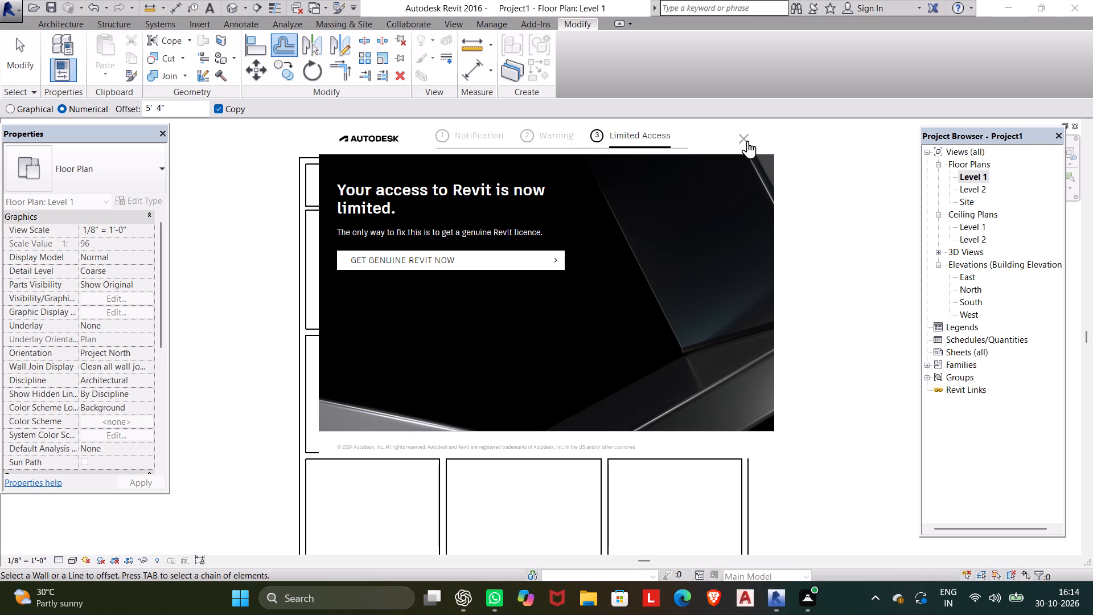
click(178, 108)
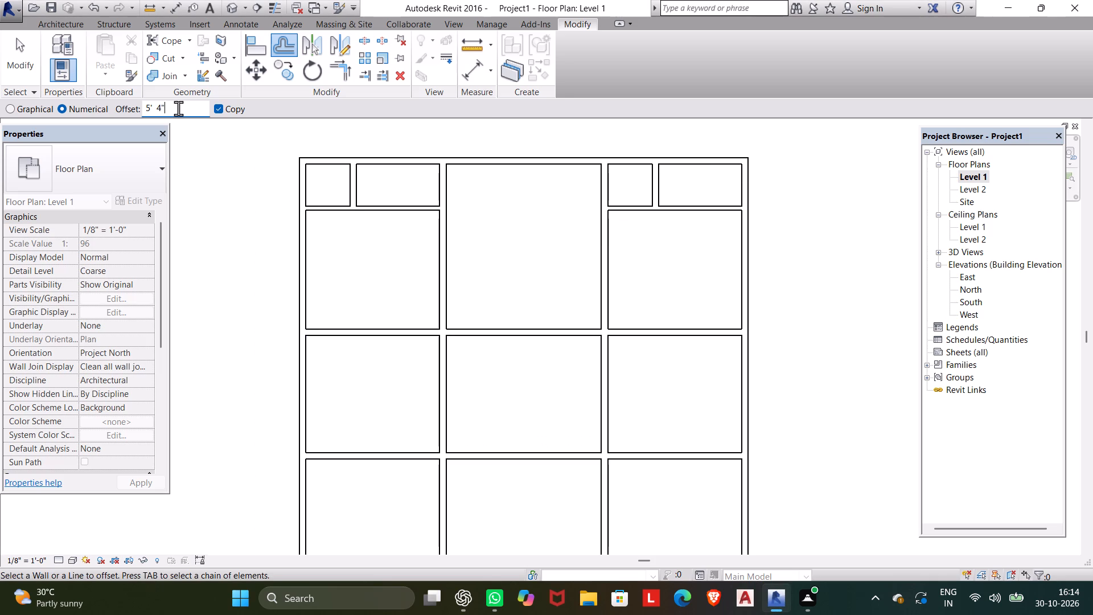
drag(178, 108, 130, 108)
text(14')
key(Return)
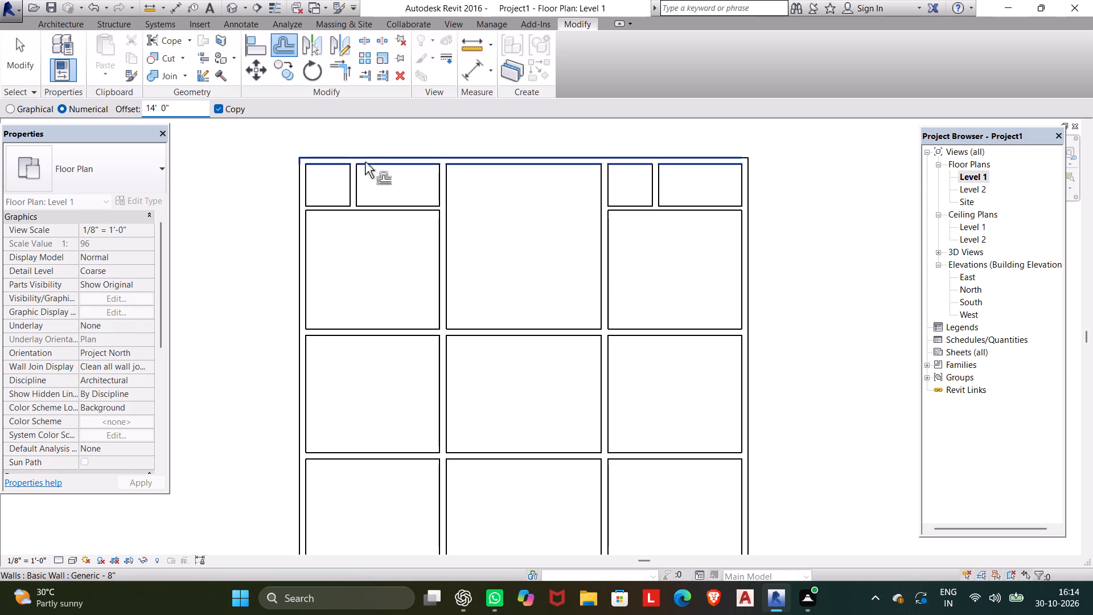
click(533, 164)
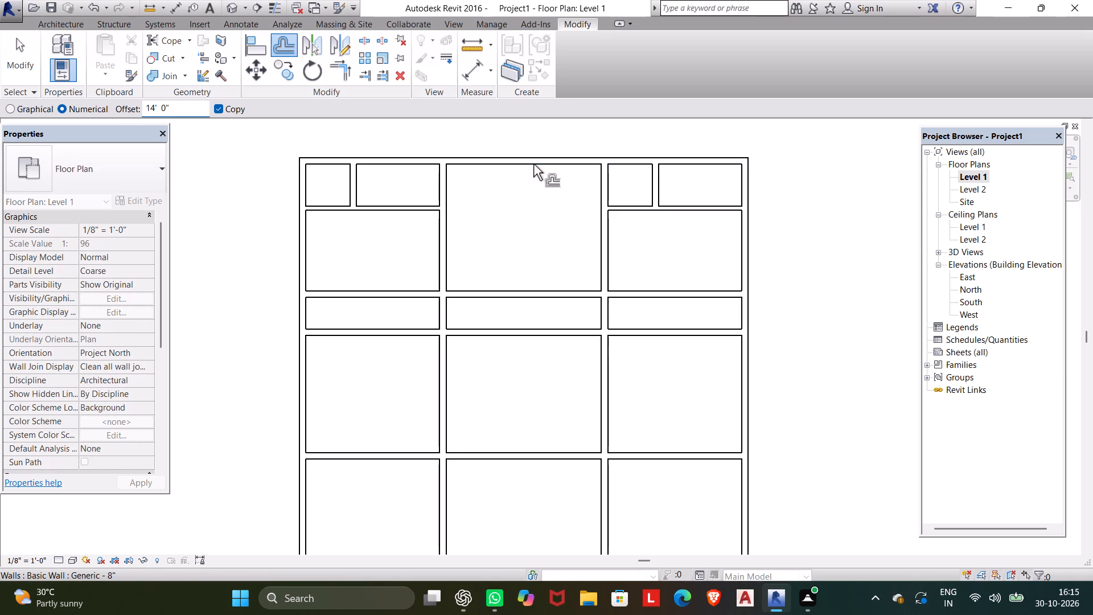
key(Escape)
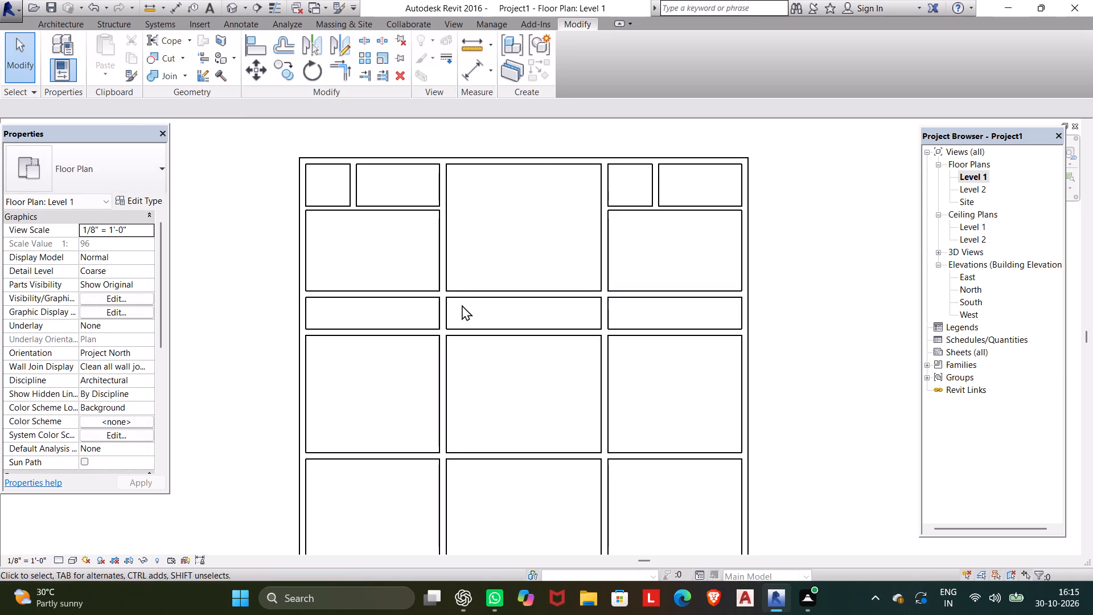
Shorten both ends of the newly offset horizontal wall so it spans only between the two full-length vertical interior walls.
click(393, 295)
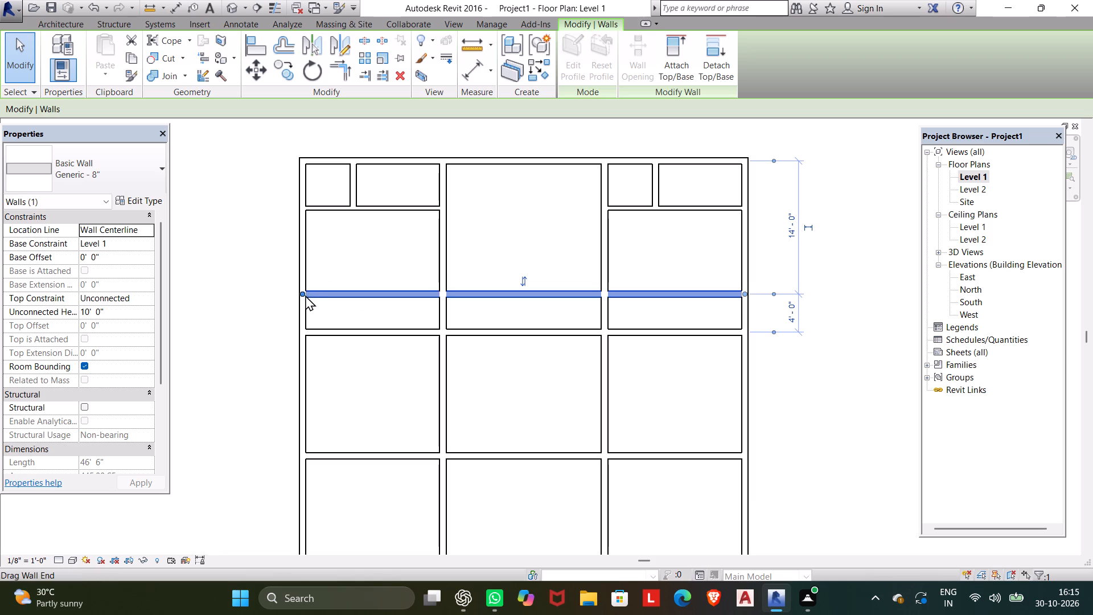
drag(300, 292, 412, 298)
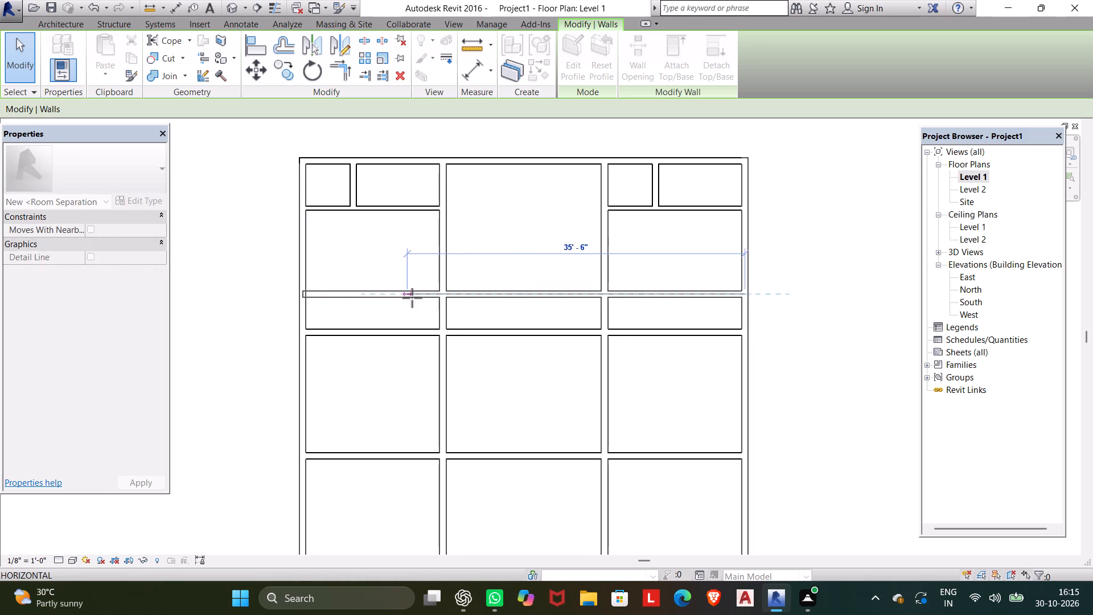
drag(412, 298, 443, 294)
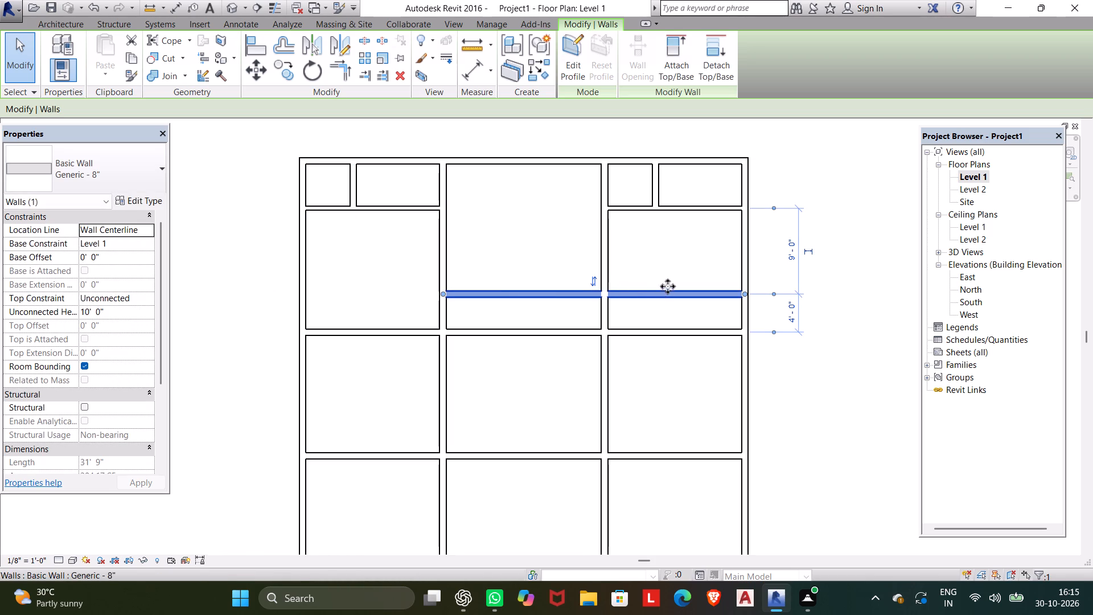
drag(745, 292, 720, 296)
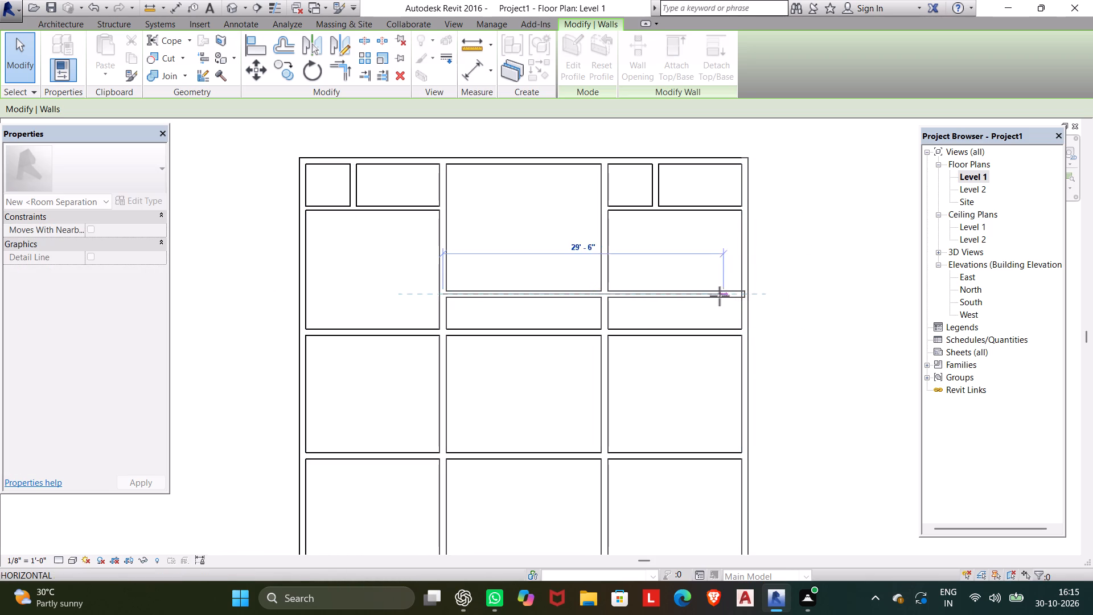
drag(720, 296, 604, 293)
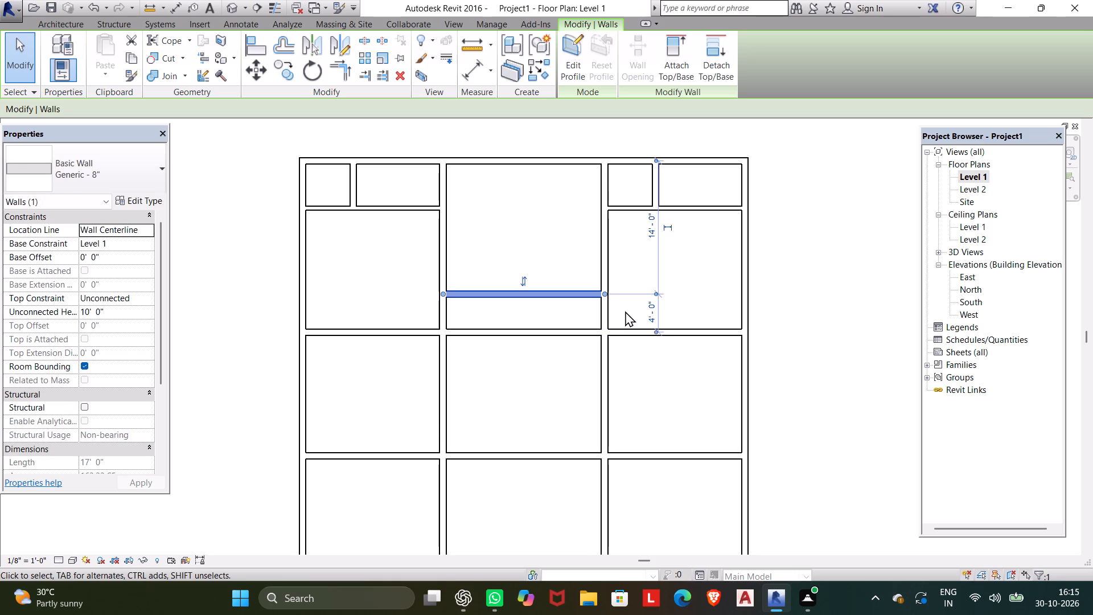
key(Escape)
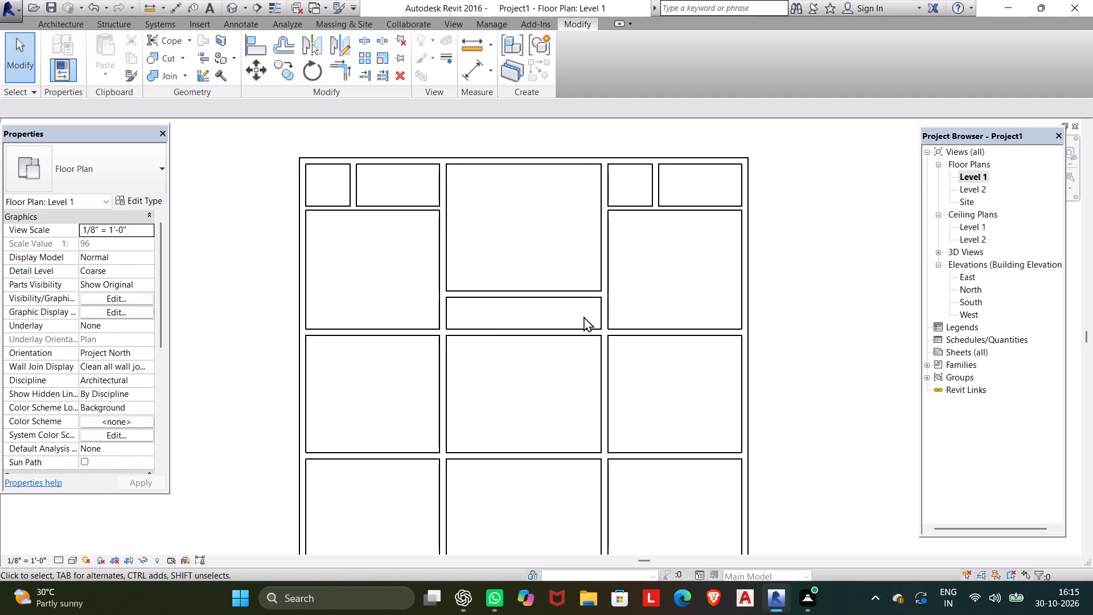
Change the short vertical partition between the two small upper-right rooms to the Generic - 5" wall type.
scroll(644, 297, down, 1)
middle_drag(648, 297, 648, 249)
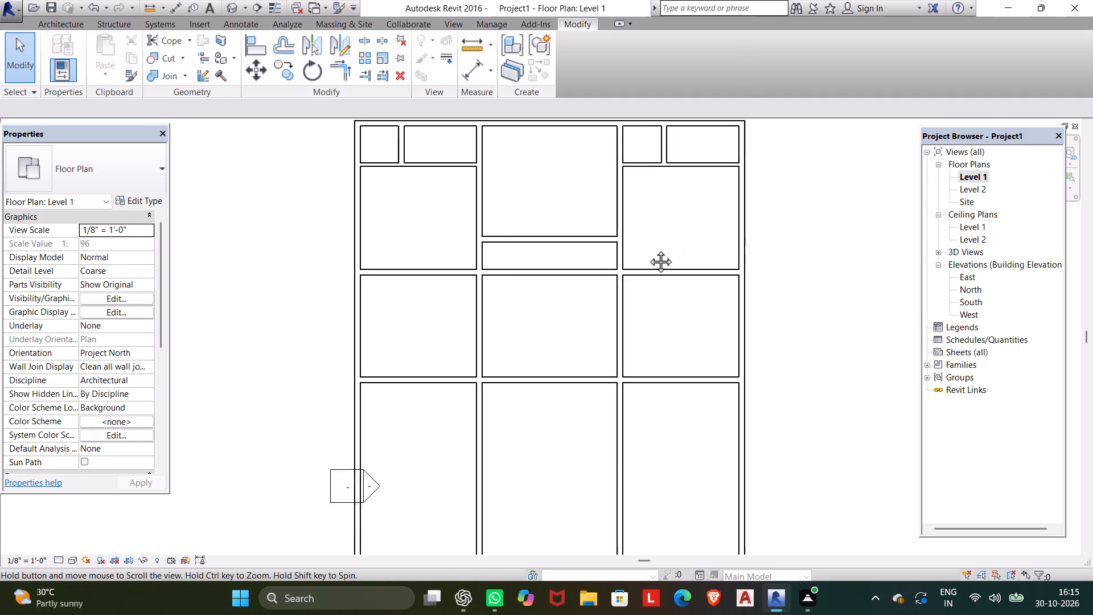
middle_drag(648, 249, 636, 251)
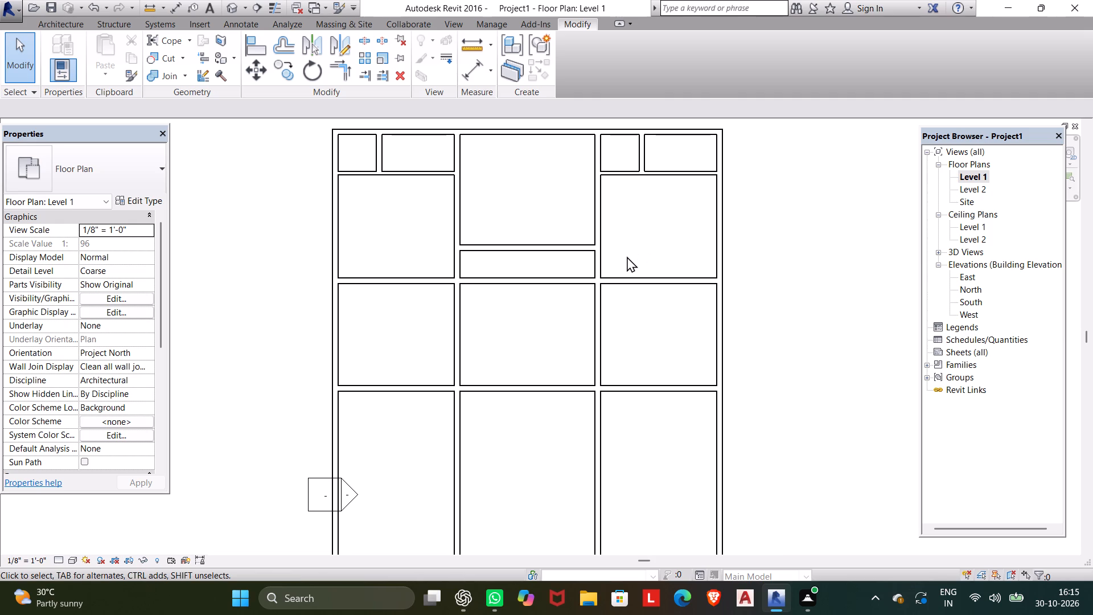
scroll(614, 261, down, 1)
middle_drag(614, 262, 614, 279)
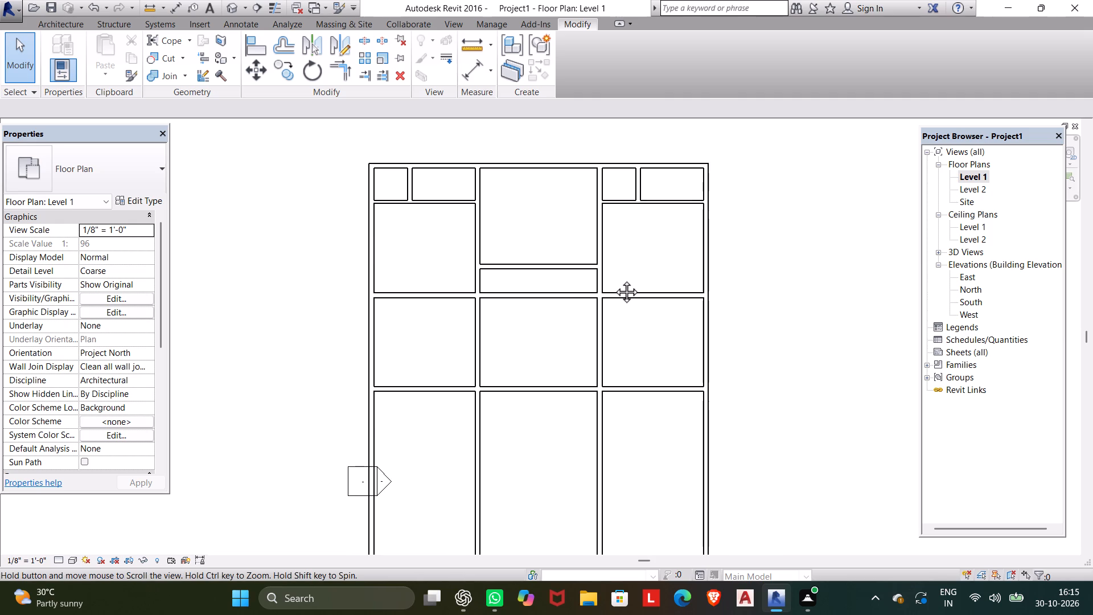
middle_drag(614, 279, 611, 288)
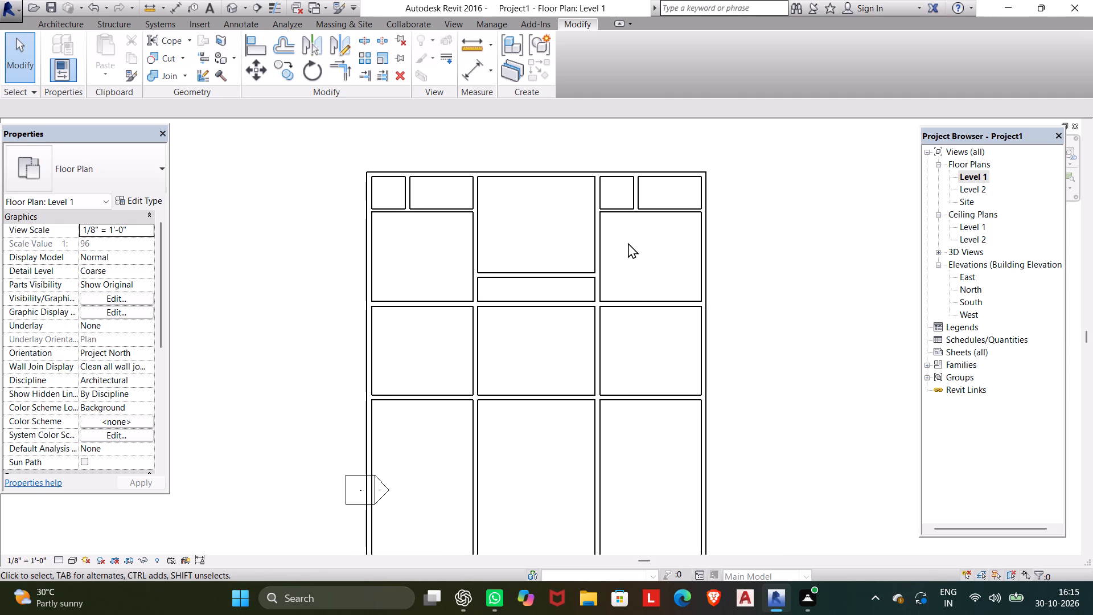
click(632, 192)
click(149, 159)
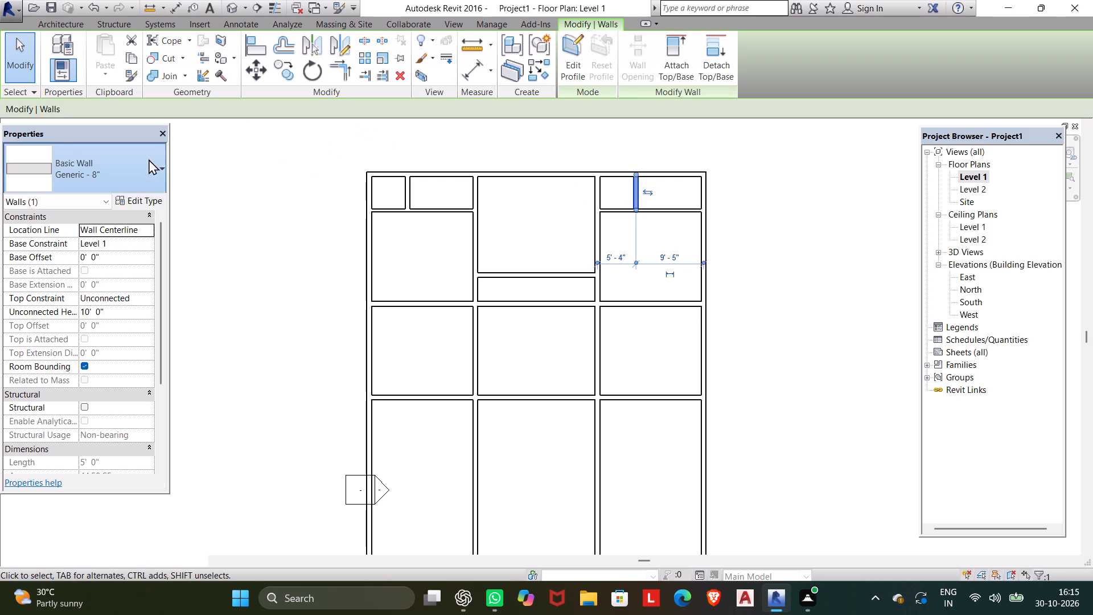
scroll(132, 249, up, 2)
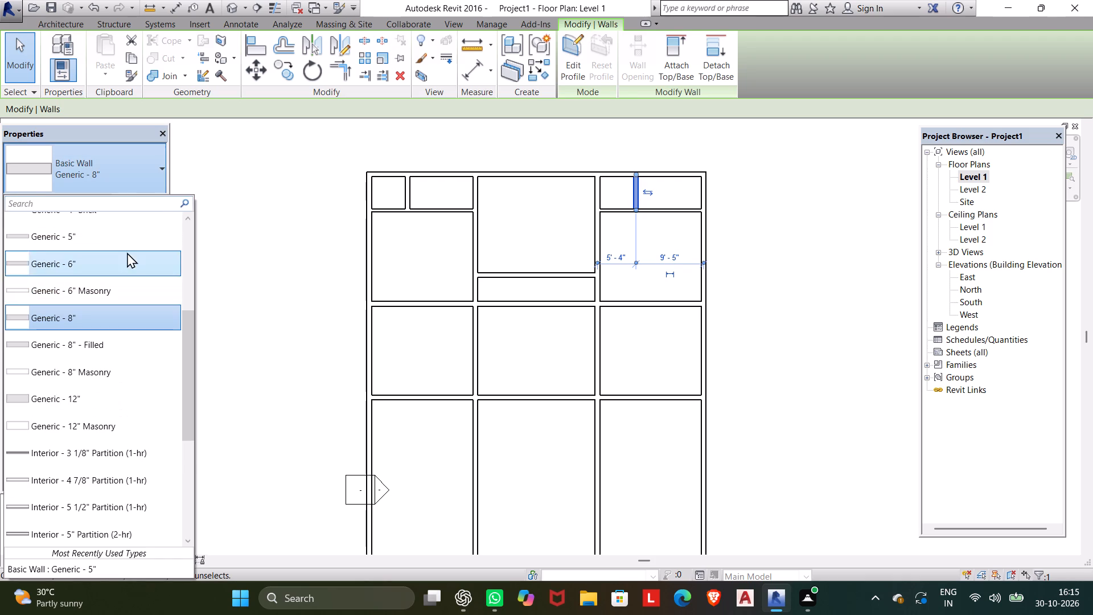
click(130, 233)
Change the short vertical partition between the two small upper-left rooms to a thinner wall type.
click(406, 191)
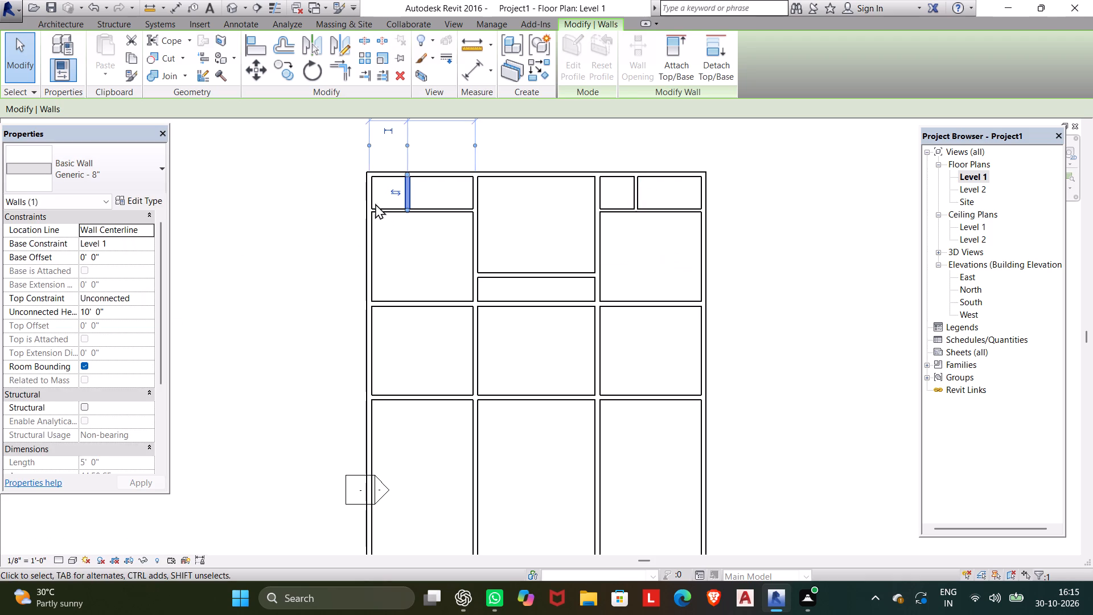
click(83, 168)
scroll(89, 174, up, 5)
scroll(61, 270, up, 2)
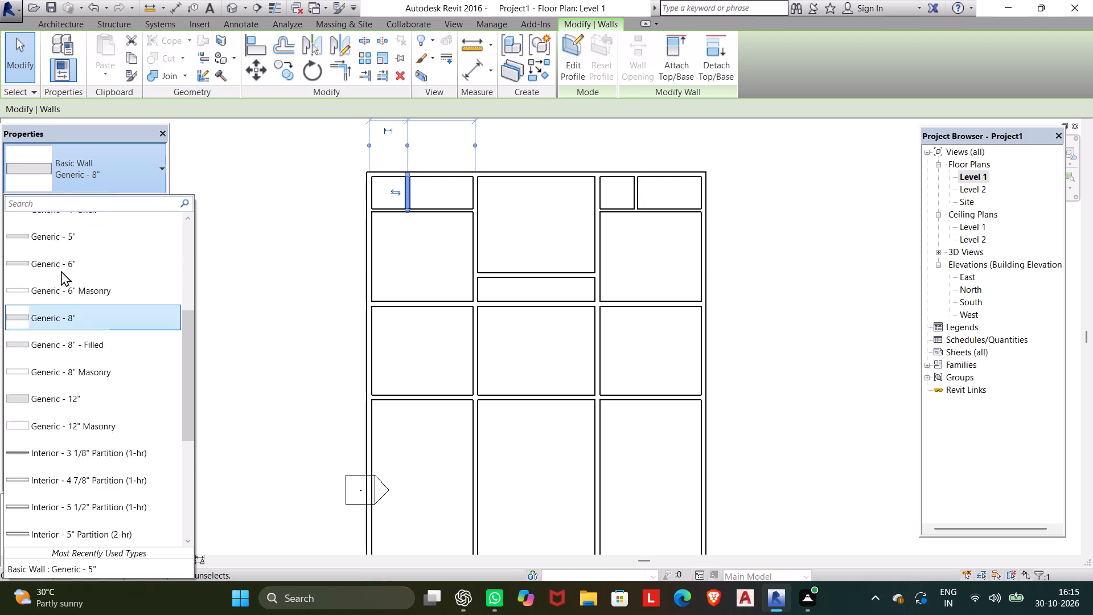
scroll(61, 270, up, 1)
click(61, 272)
click(201, 281)
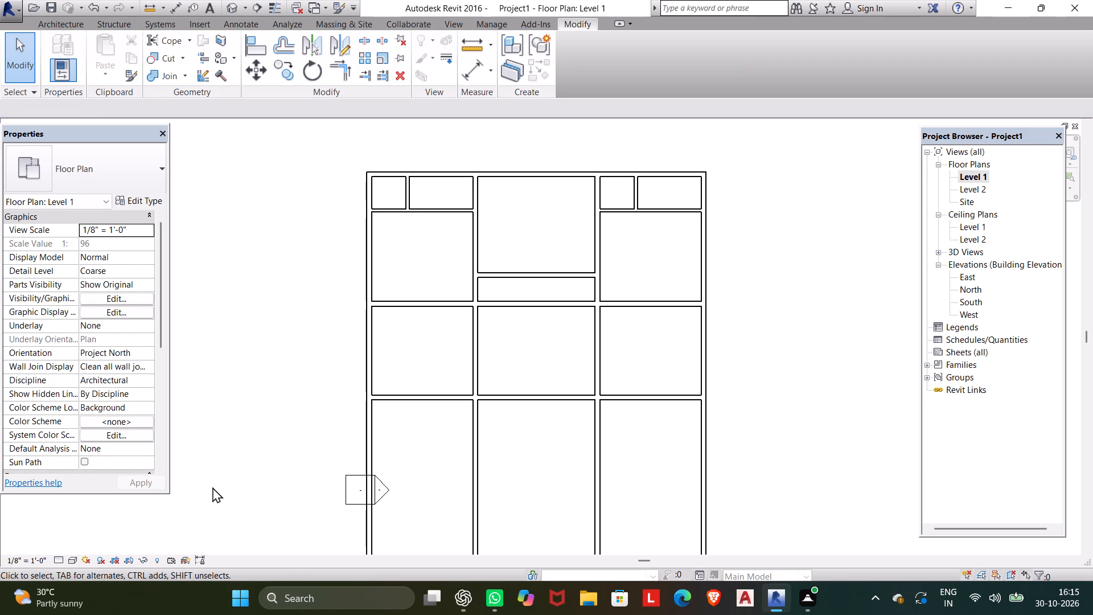
Dismiss the Autodesk notice covering the floor plan.
middle_drag(245, 458, 237, 355)
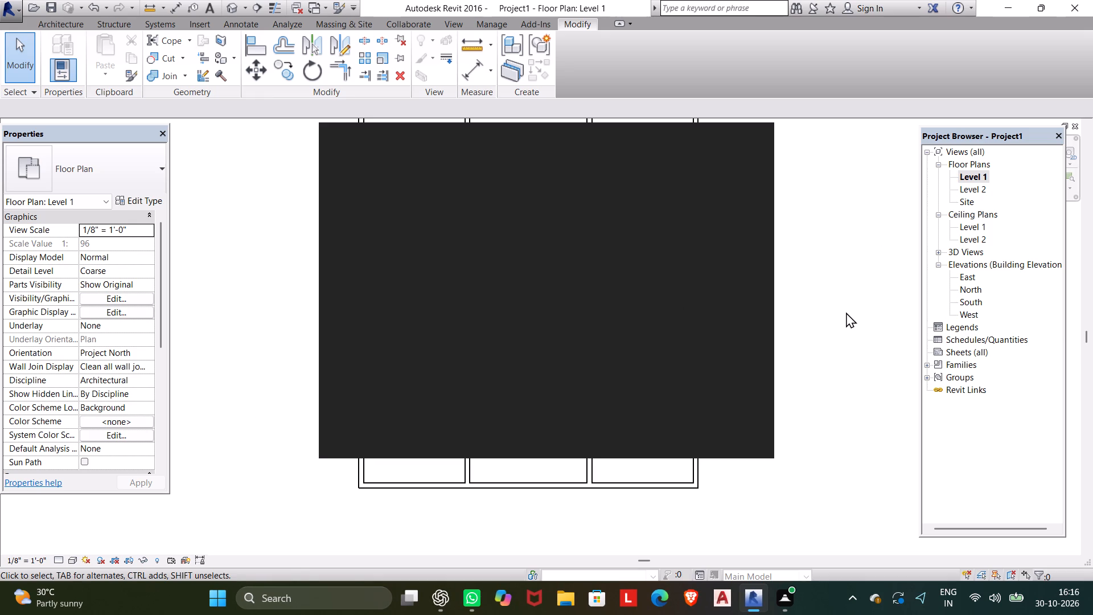
middle_drag(846, 311, 845, 328)
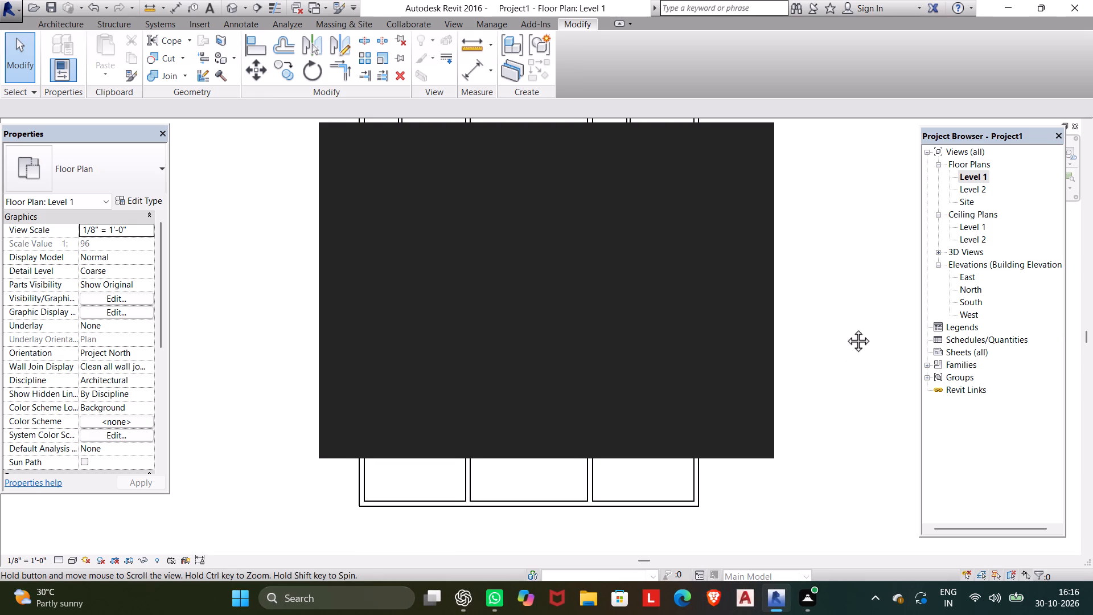
middle_drag(845, 328, 859, 318)
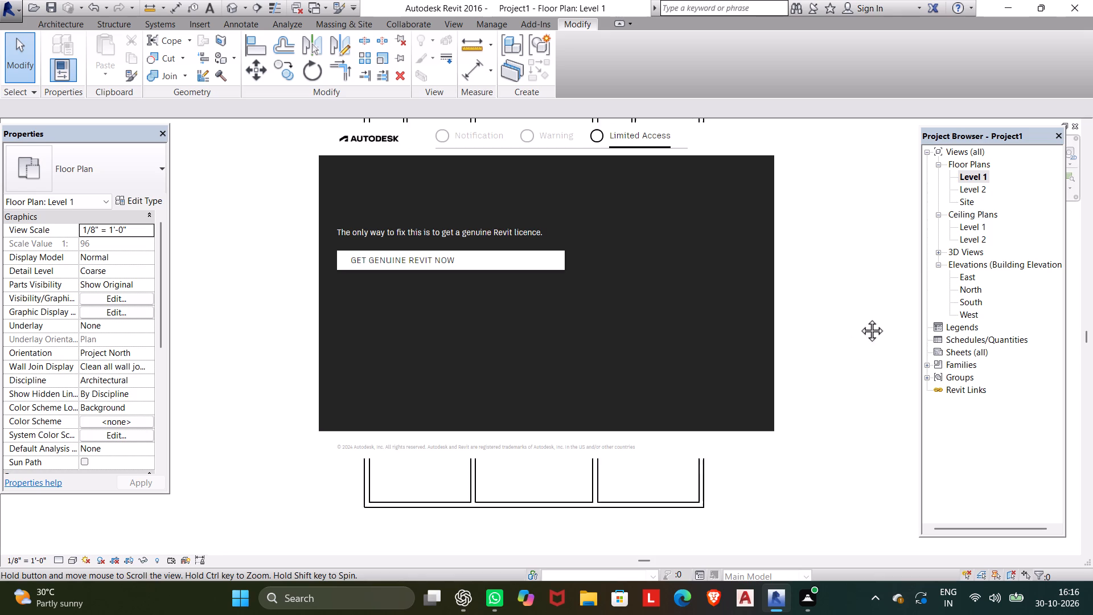
middle_drag(859, 318, 829, 390)
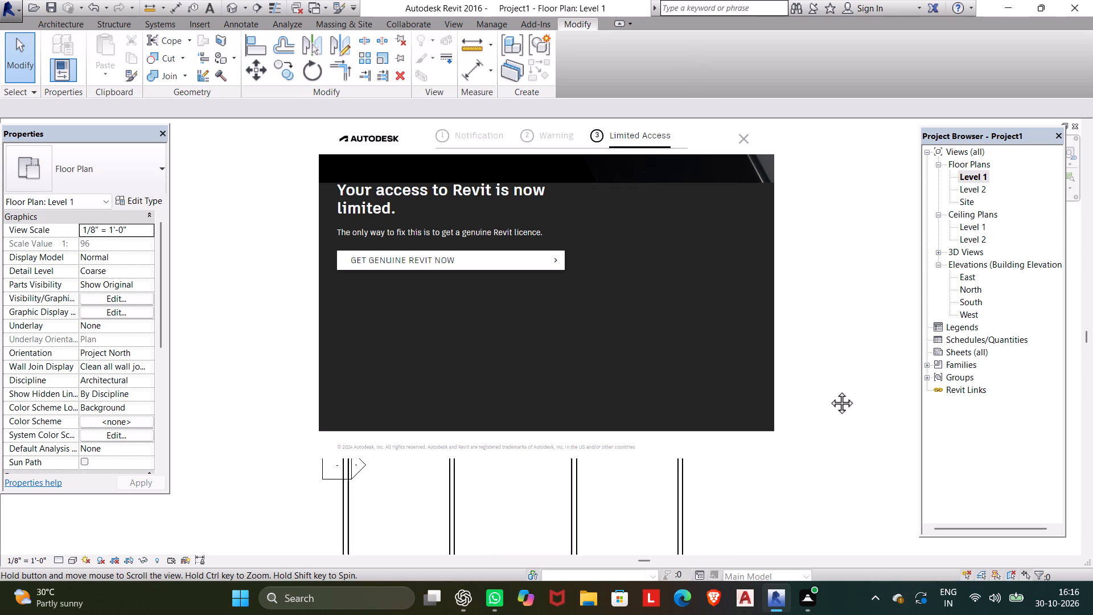
middle_drag(829, 390, 848, 361)
double_click(738, 137)
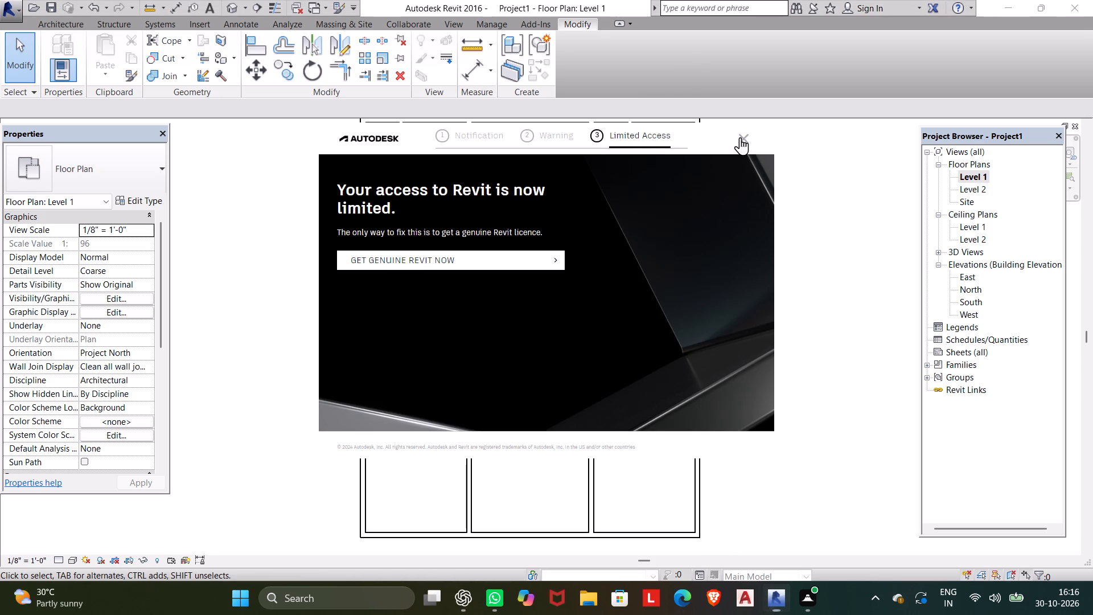
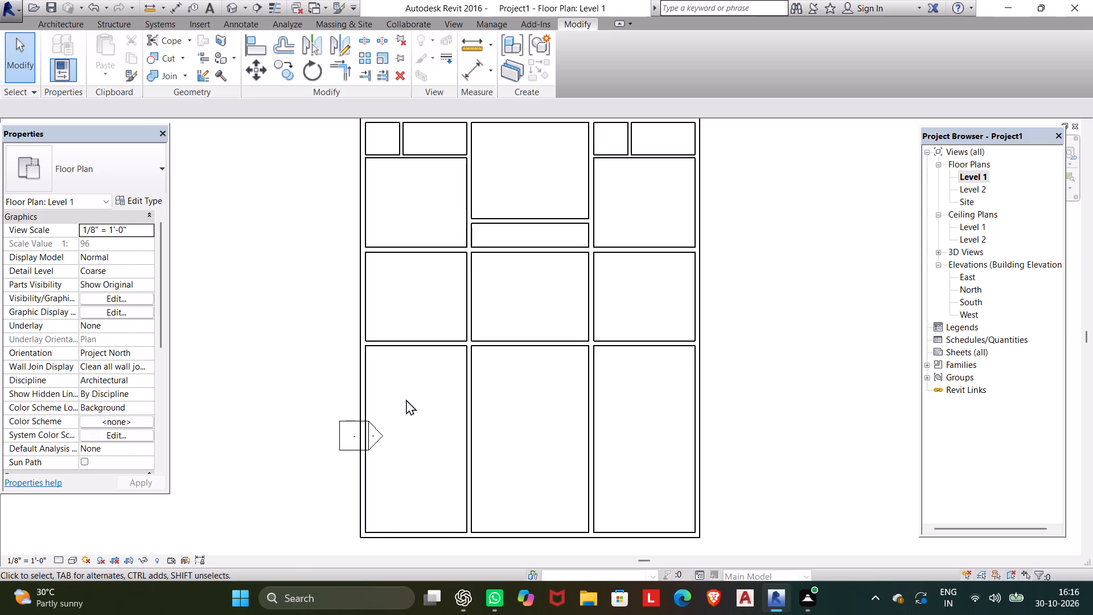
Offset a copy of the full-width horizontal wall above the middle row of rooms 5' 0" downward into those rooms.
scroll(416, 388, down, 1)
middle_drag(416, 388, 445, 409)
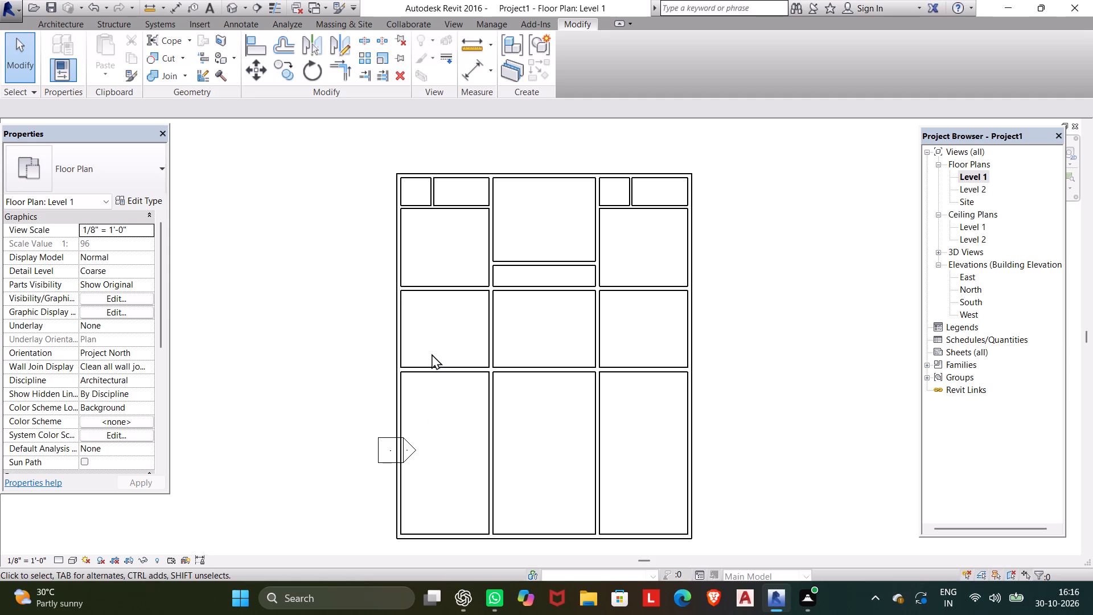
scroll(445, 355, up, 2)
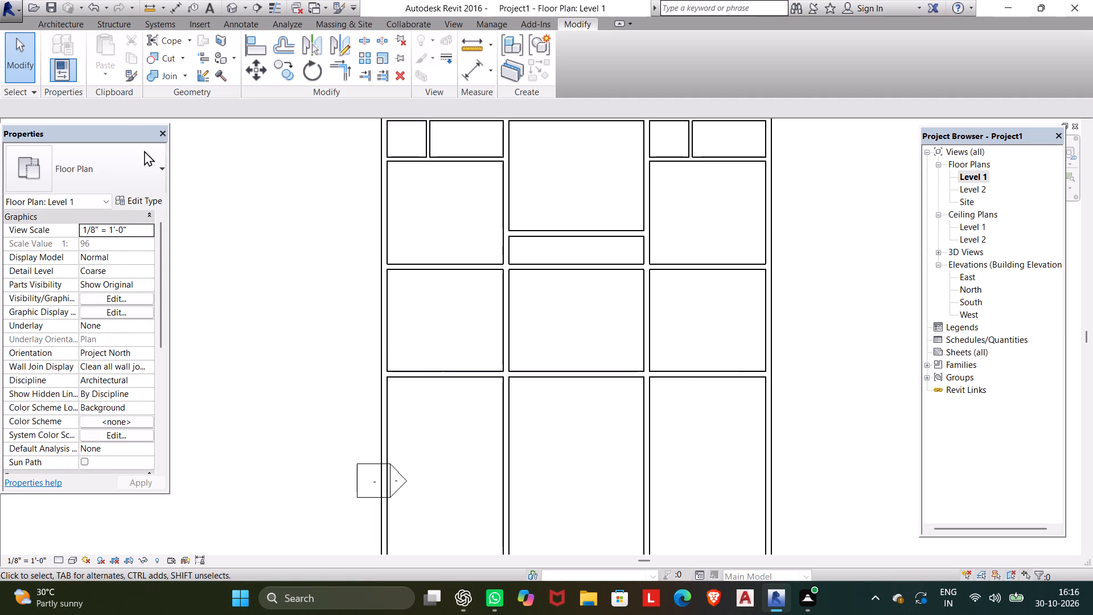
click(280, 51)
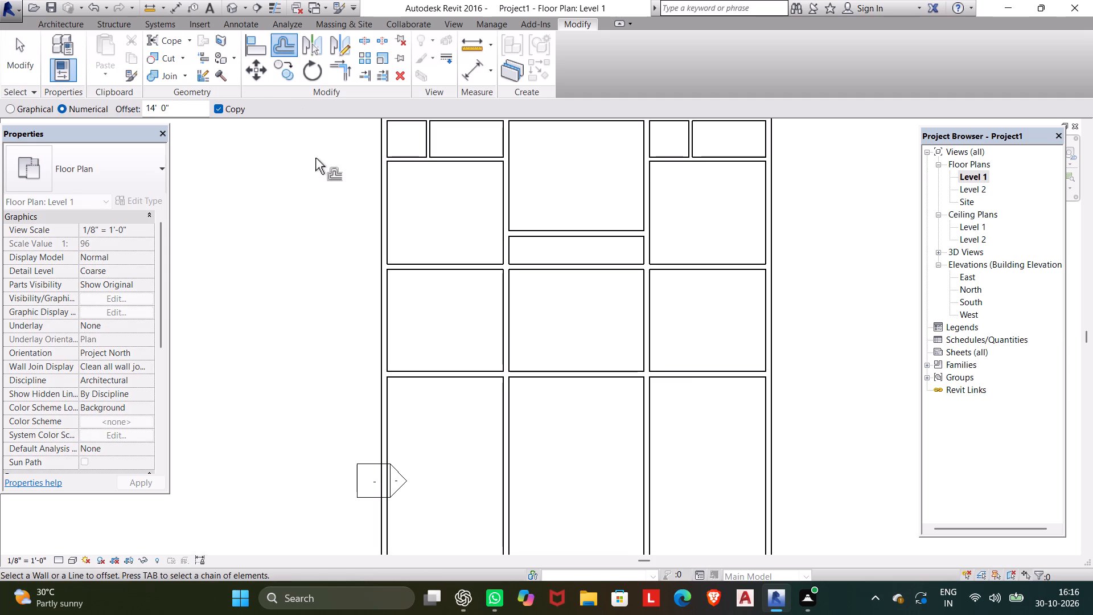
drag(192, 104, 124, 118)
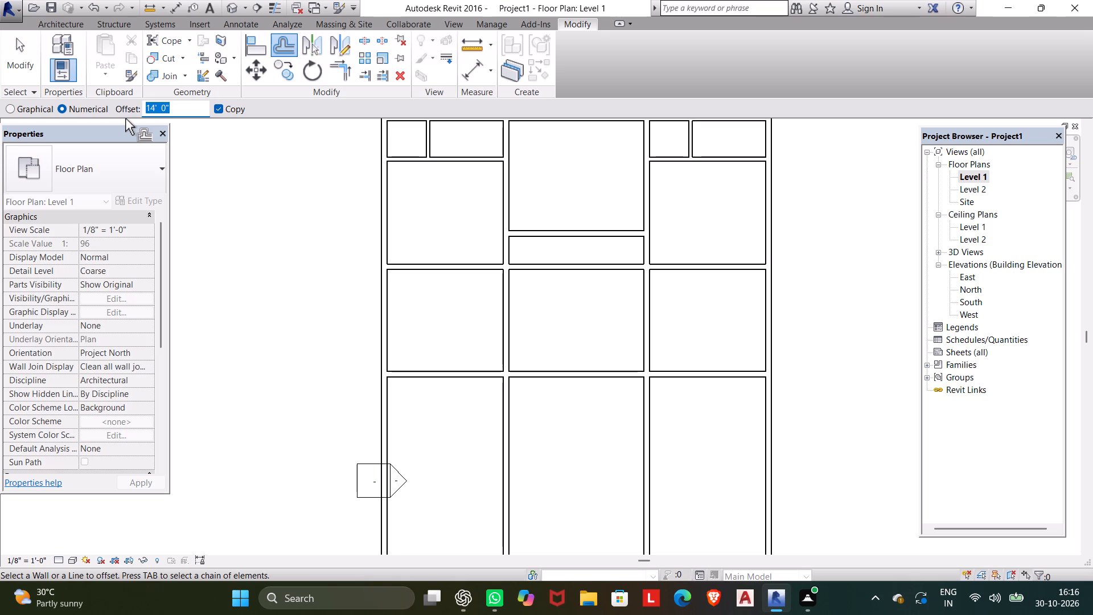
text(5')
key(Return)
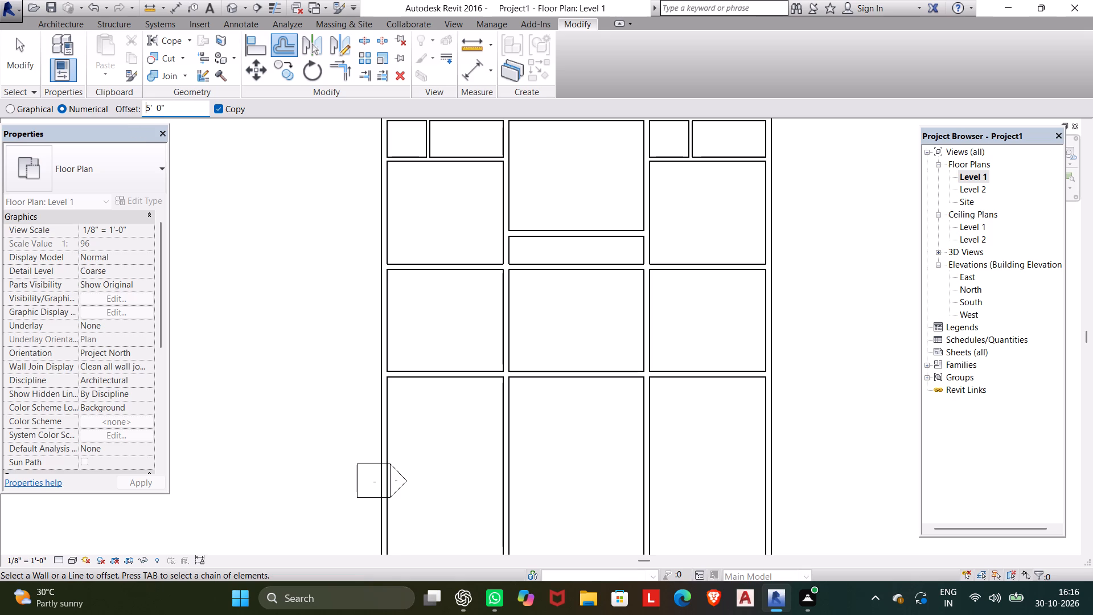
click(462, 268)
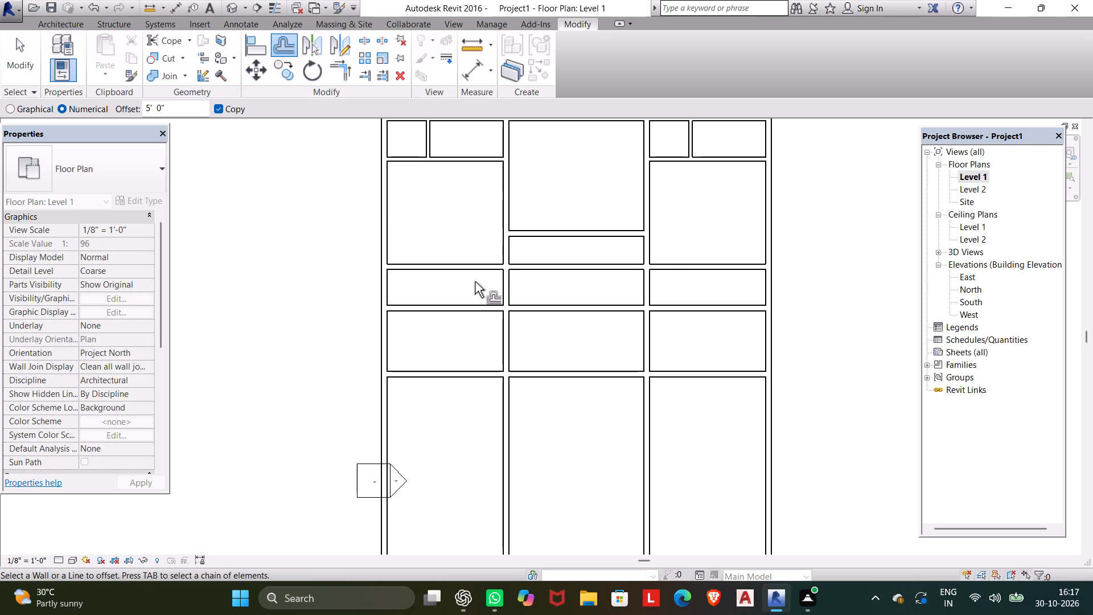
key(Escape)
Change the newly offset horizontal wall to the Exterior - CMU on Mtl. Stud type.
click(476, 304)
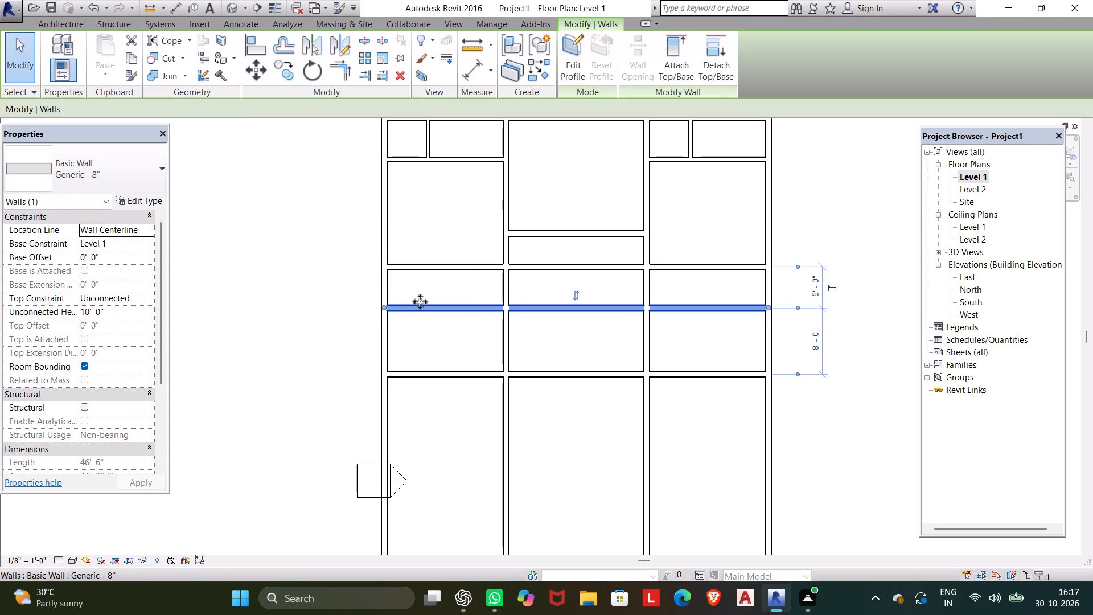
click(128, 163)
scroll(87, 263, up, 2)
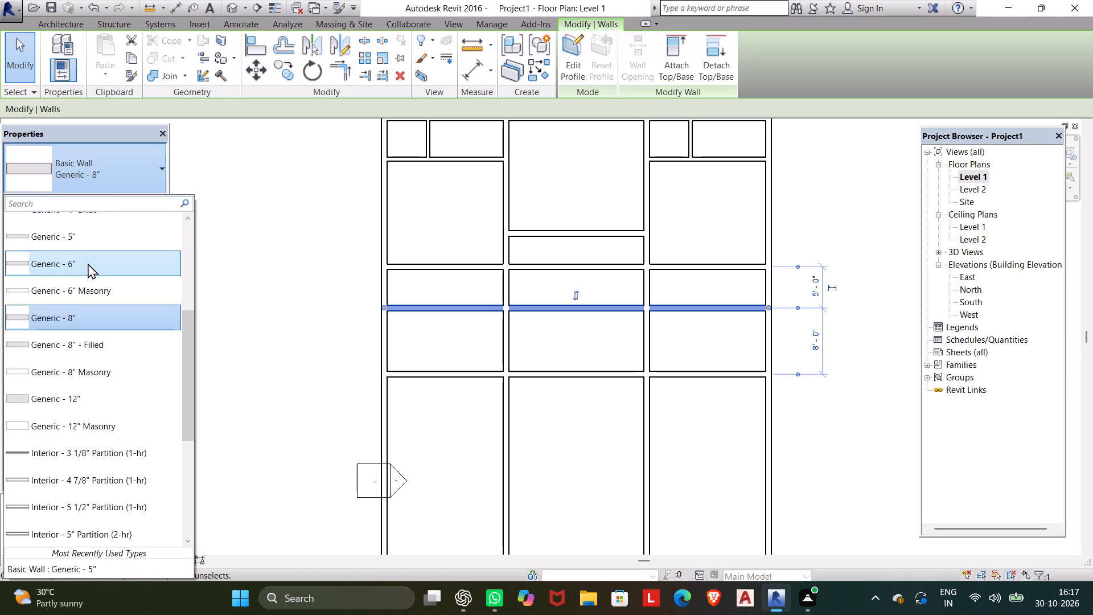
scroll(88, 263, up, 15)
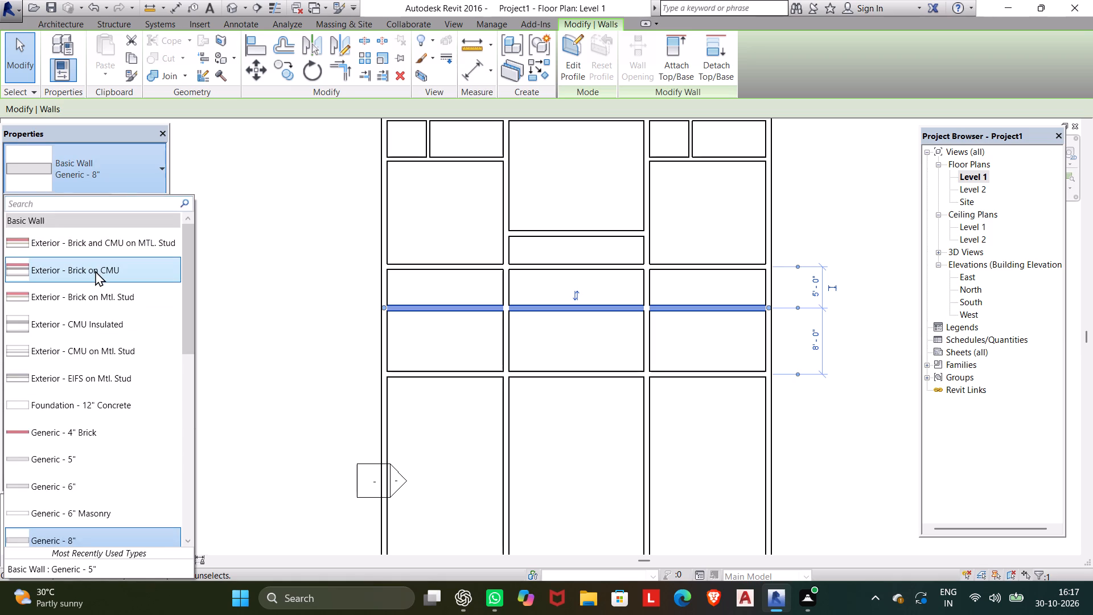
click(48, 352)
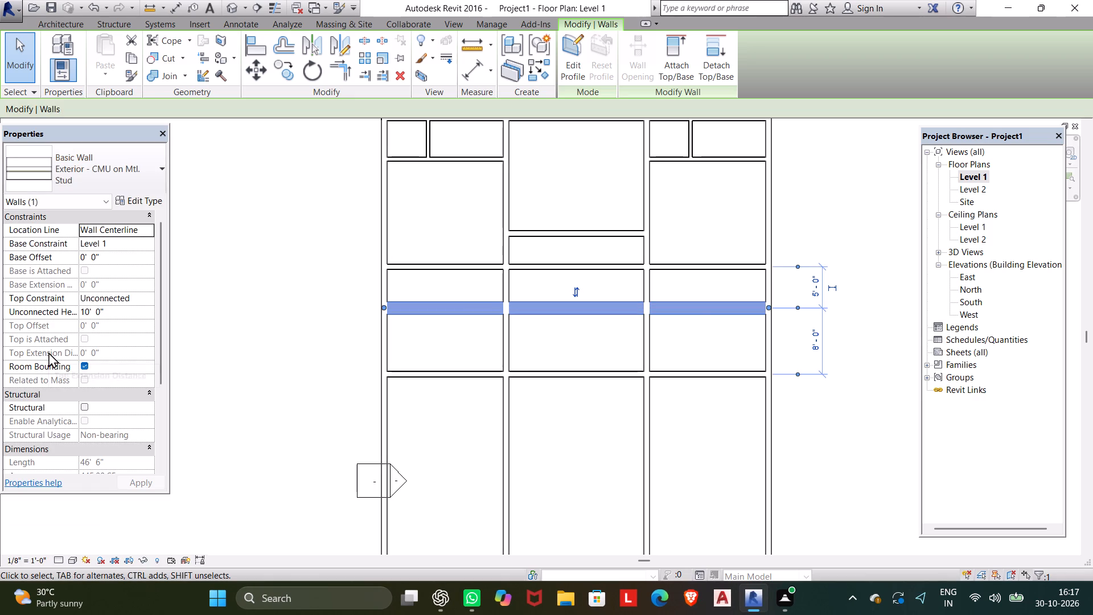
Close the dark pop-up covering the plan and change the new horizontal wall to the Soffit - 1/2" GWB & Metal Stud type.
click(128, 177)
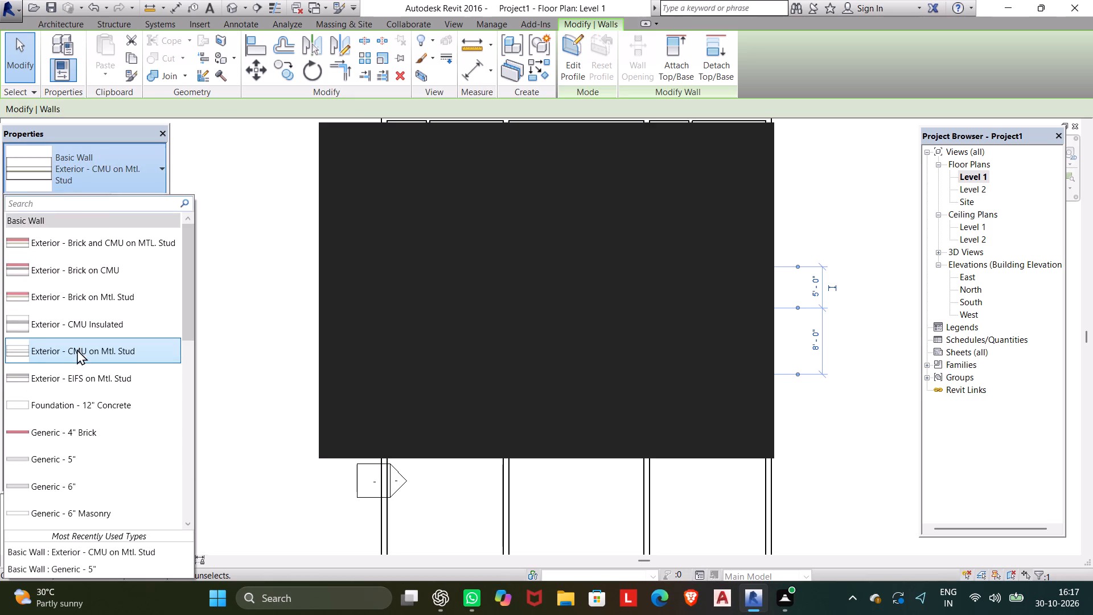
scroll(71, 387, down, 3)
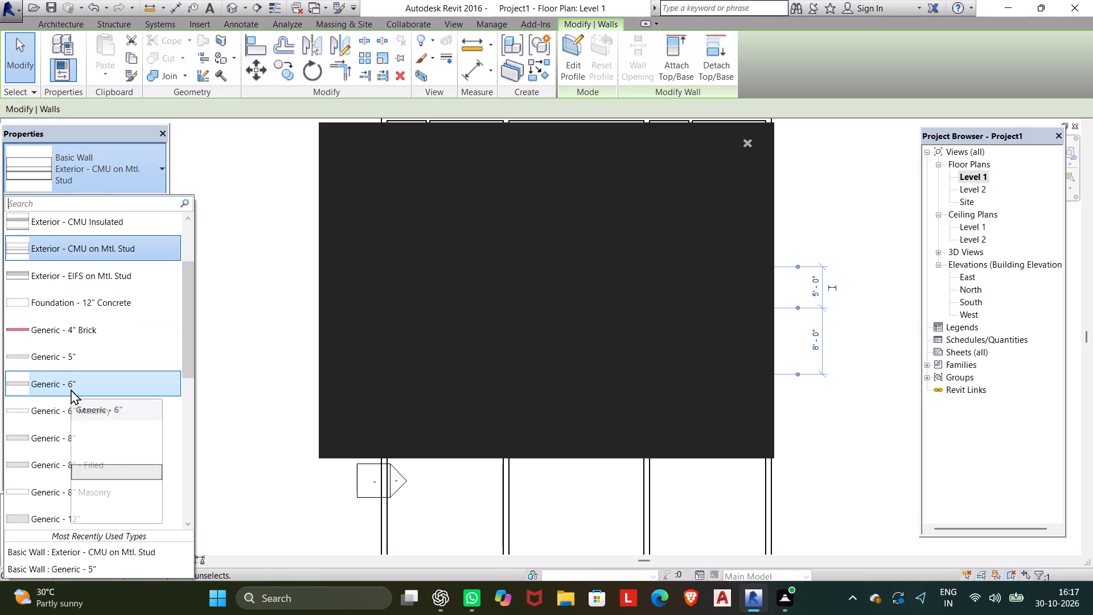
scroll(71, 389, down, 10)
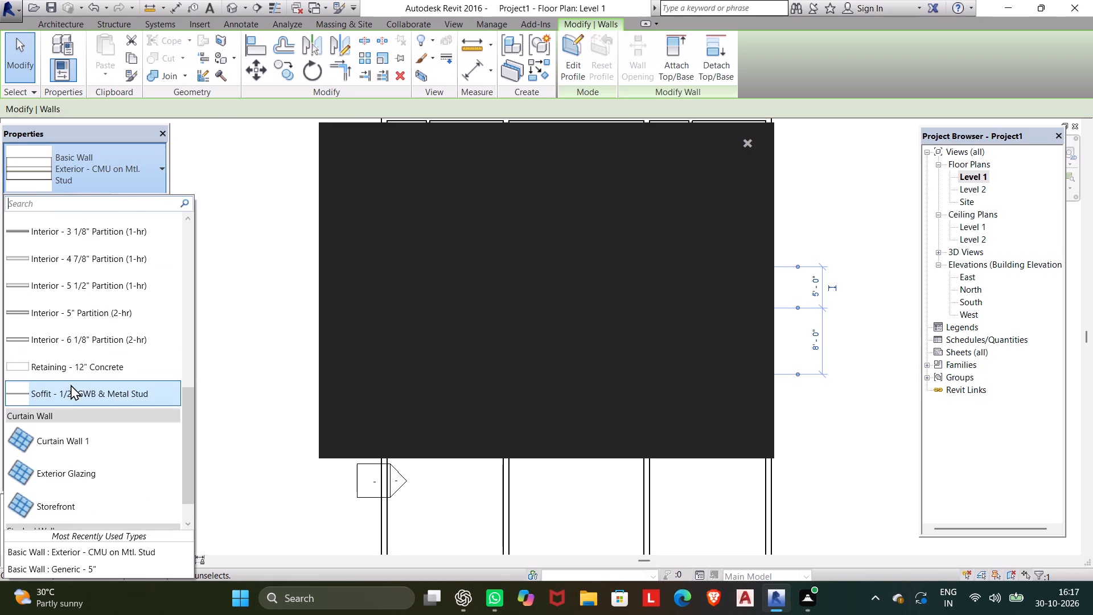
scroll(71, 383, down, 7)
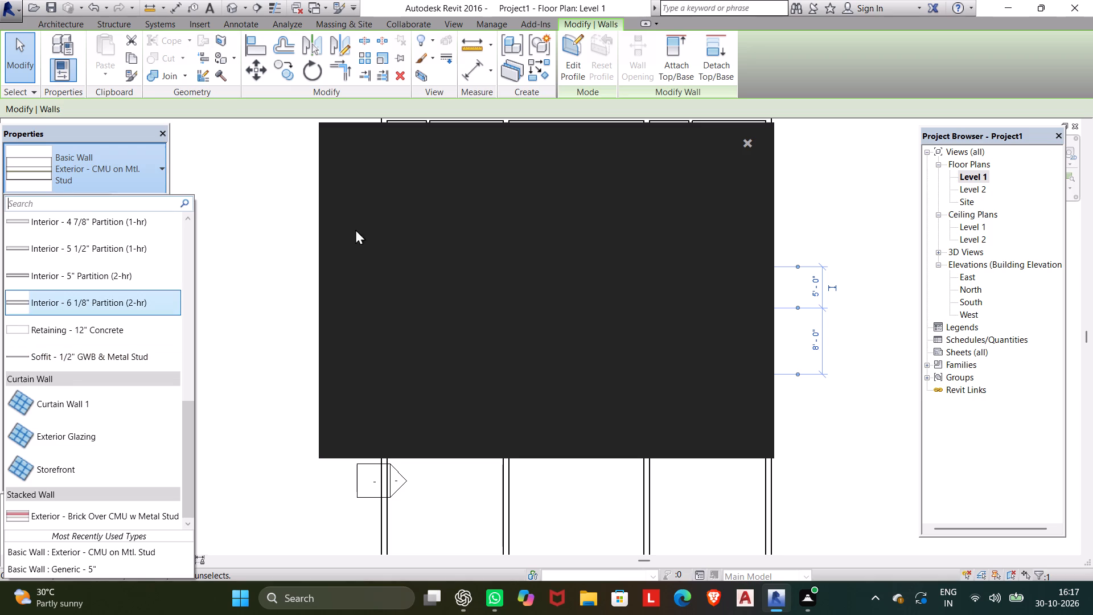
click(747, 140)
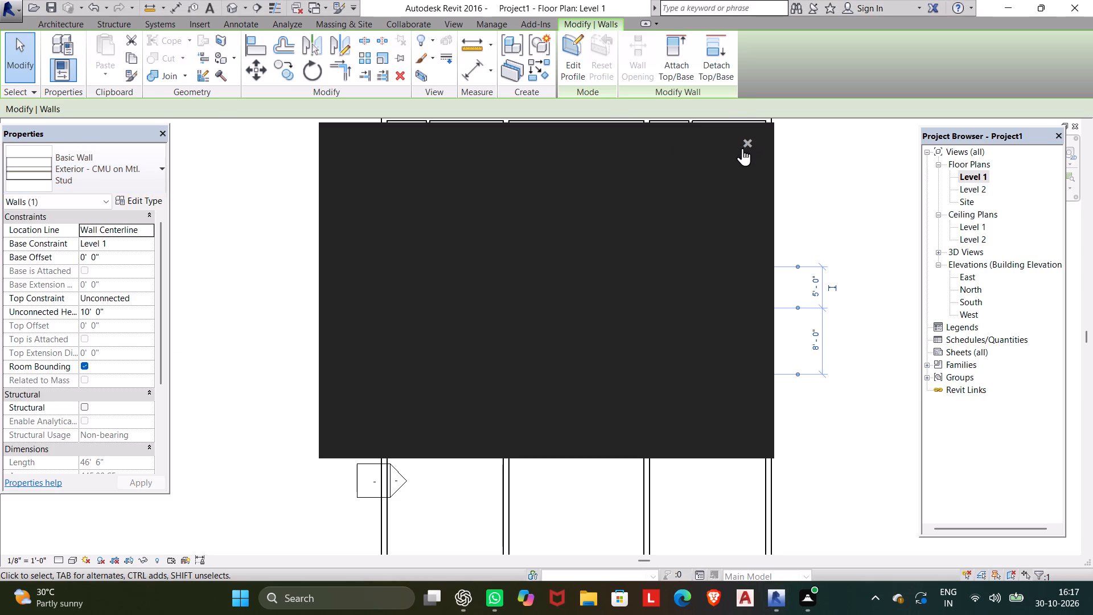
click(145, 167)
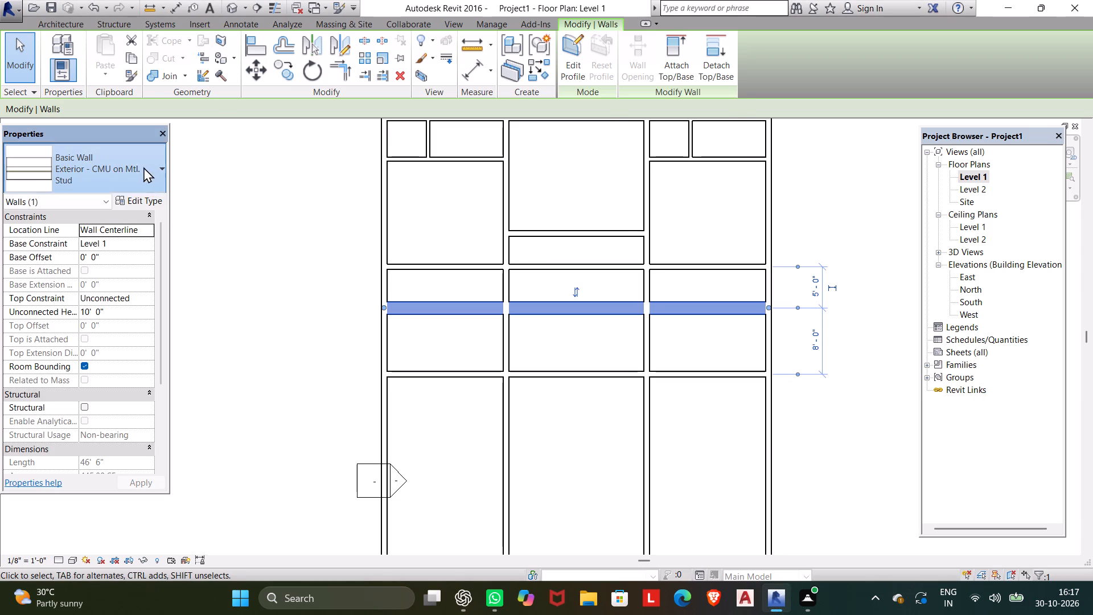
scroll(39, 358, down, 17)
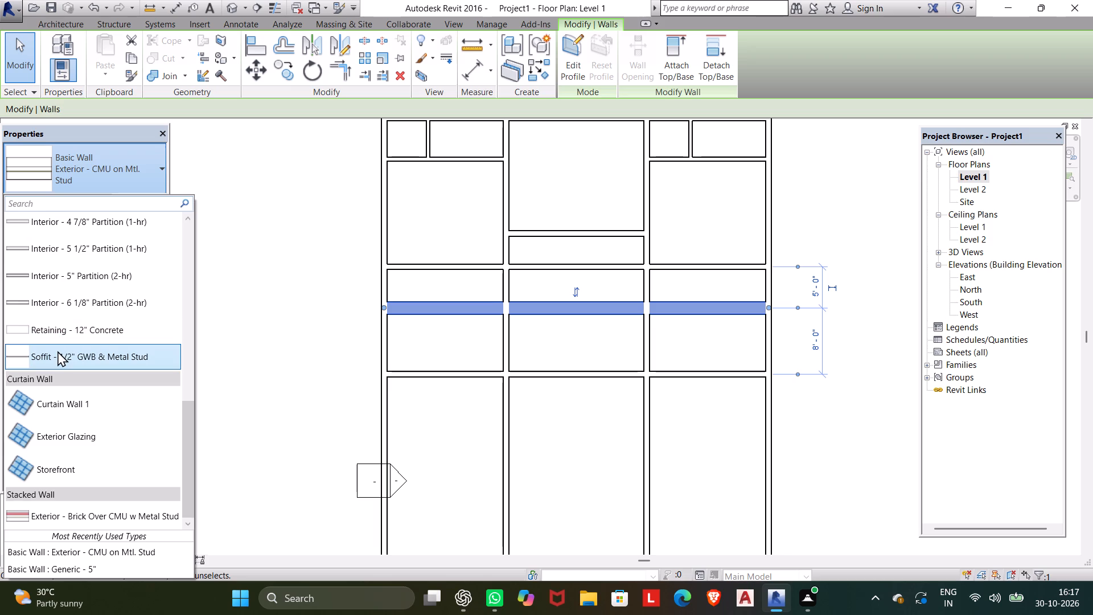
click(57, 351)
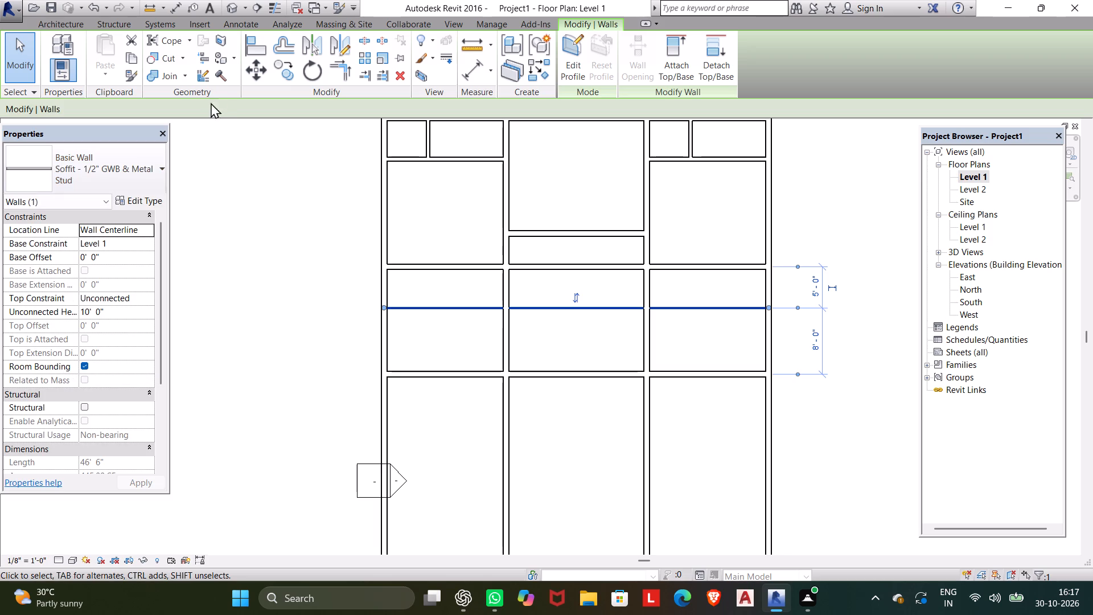
Examine the wall layout and the thin horizontal wall from several angles in the 3D view.
click(233, 7)
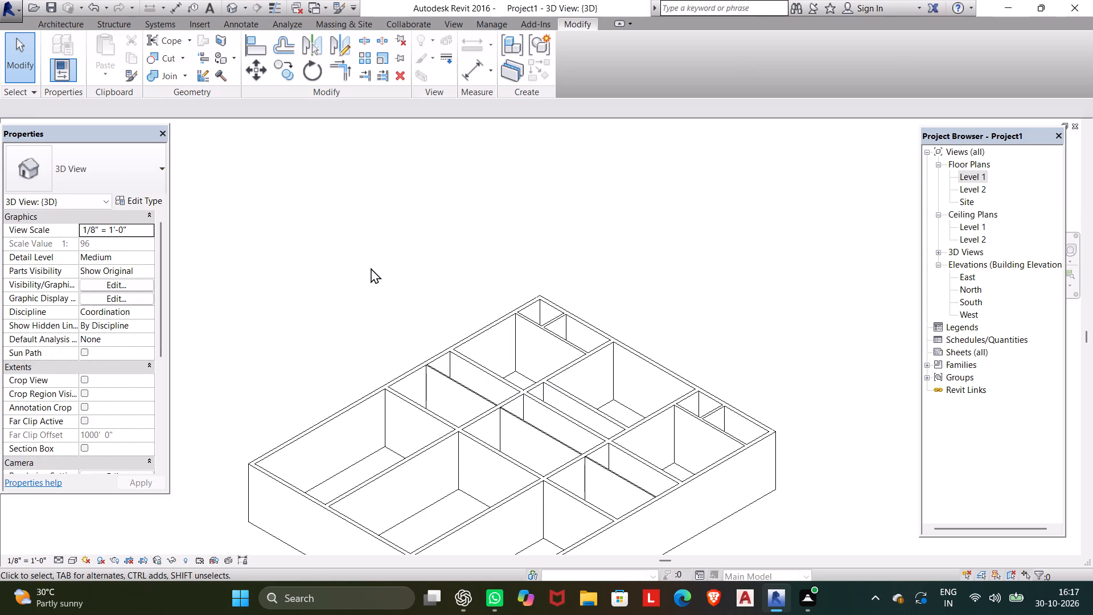
shift+middle_drag(359, 333, 412, 413)
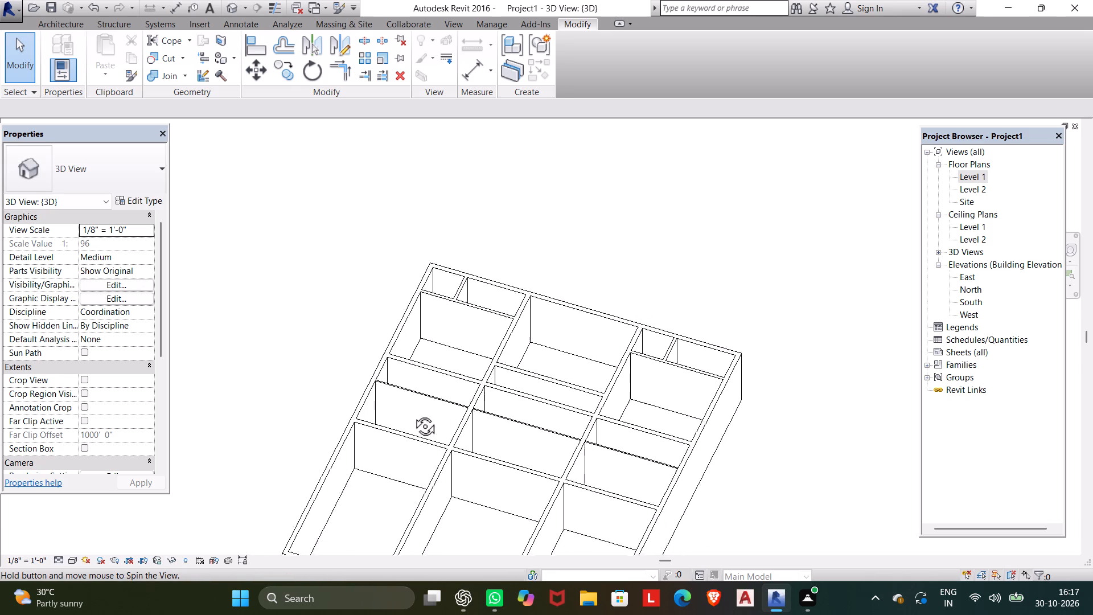
shift+middle_drag(412, 413, 395, 600)
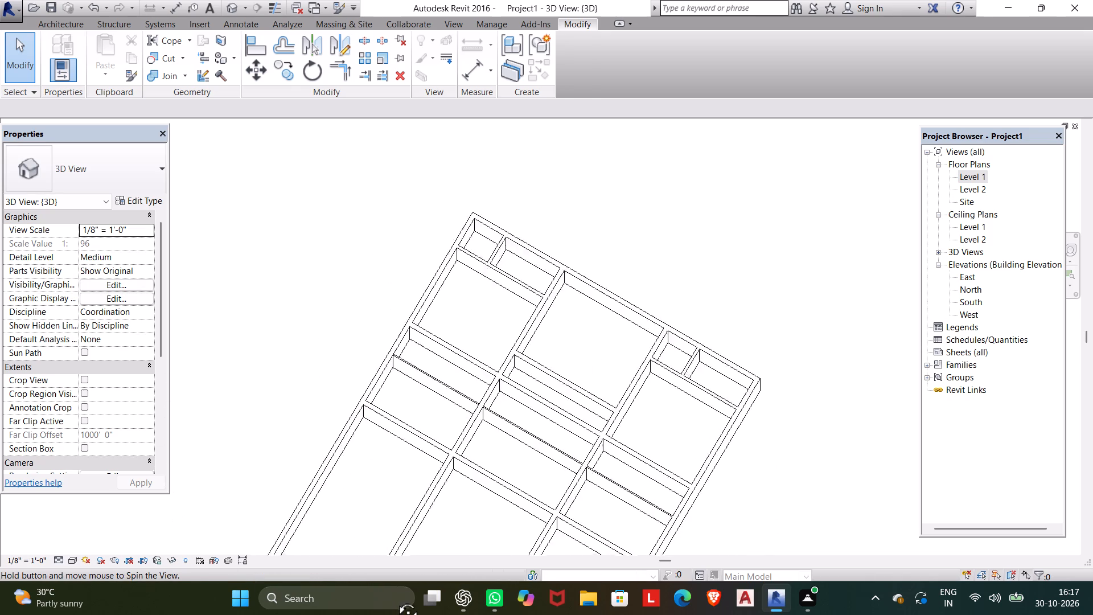
shift+middle_drag(395, 600, 608, 564)
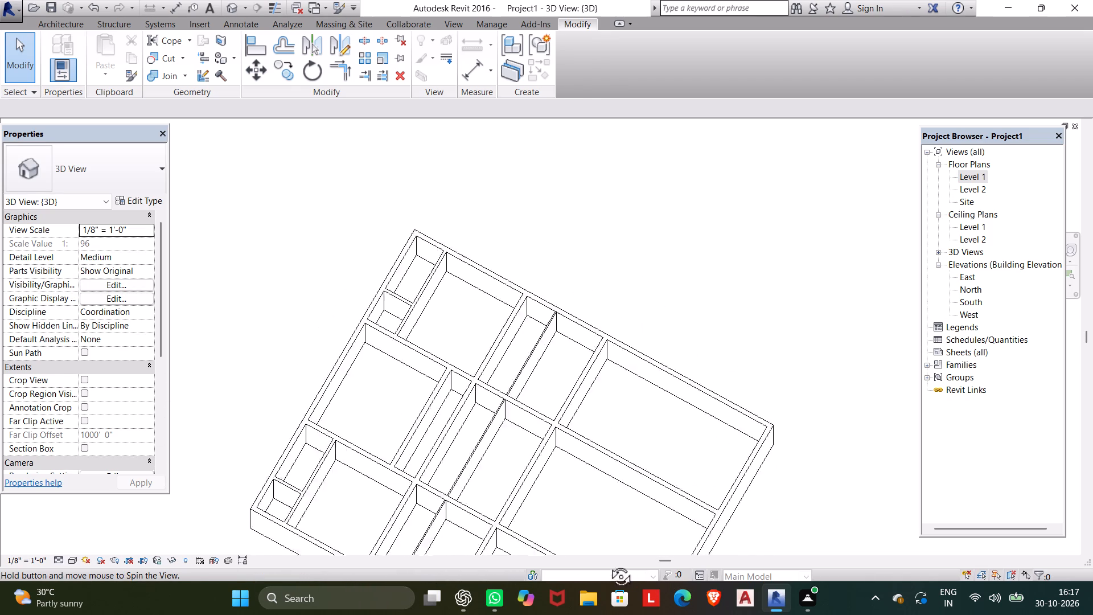
shift+middle_drag(608, 564, 505, 543)
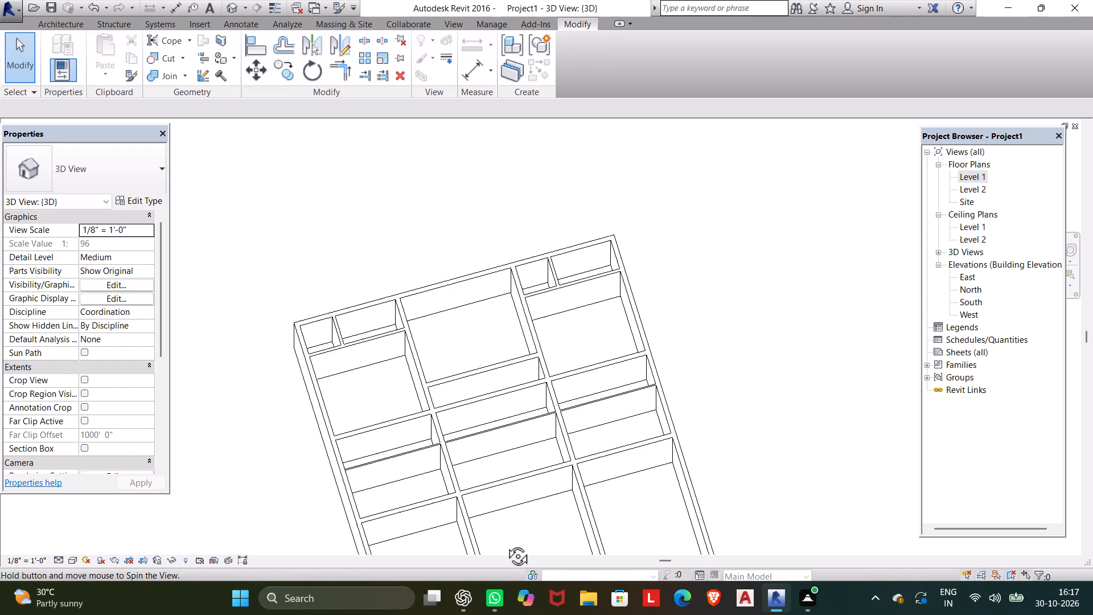
shift+middle_drag(505, 543, 461, 614)
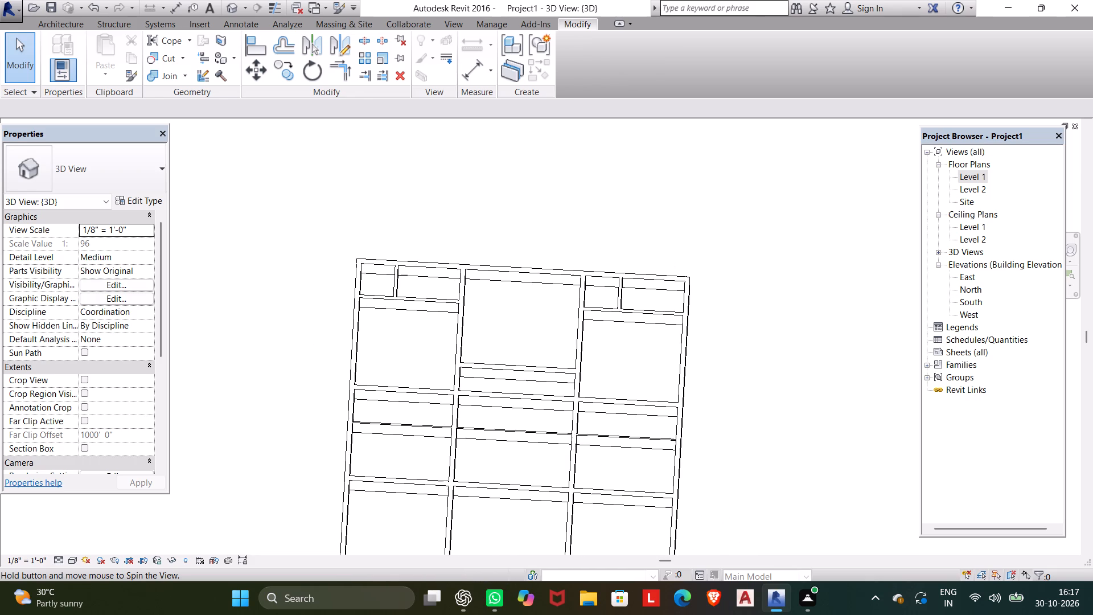
shift+middle_drag(461, 614, 461, 587)
shift+middle_drag(533, 396, 540, 374)
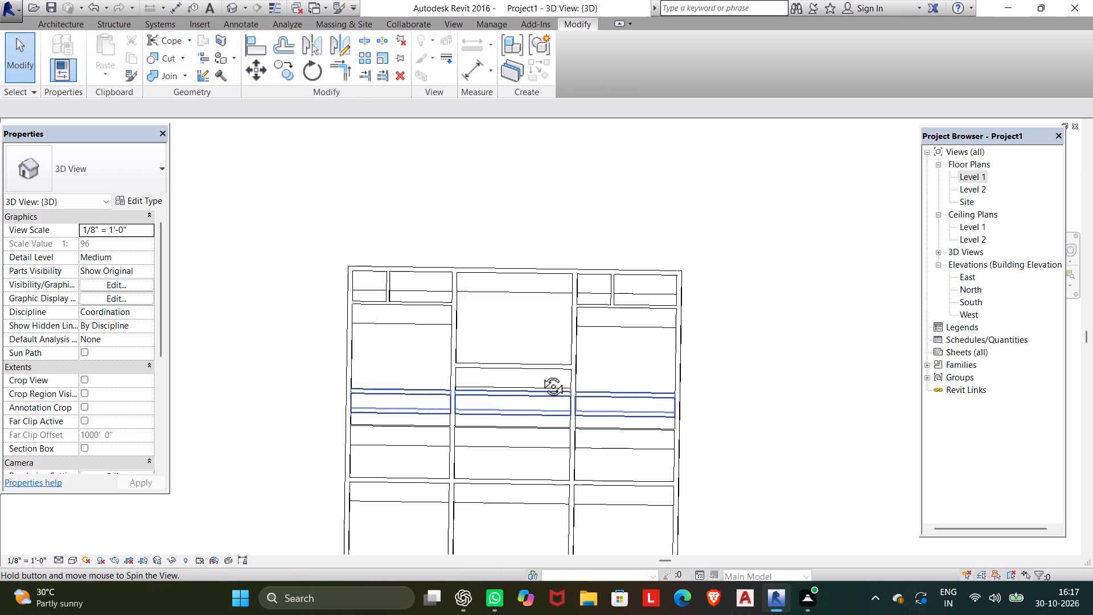
shift+middle_drag(540, 374, 552, 345)
shift+scroll(552, 335, down, 1)
shift+middle_drag(547, 389, 550, 399)
scroll(531, 351, up, 2)
scroll(533, 369, down, 4)
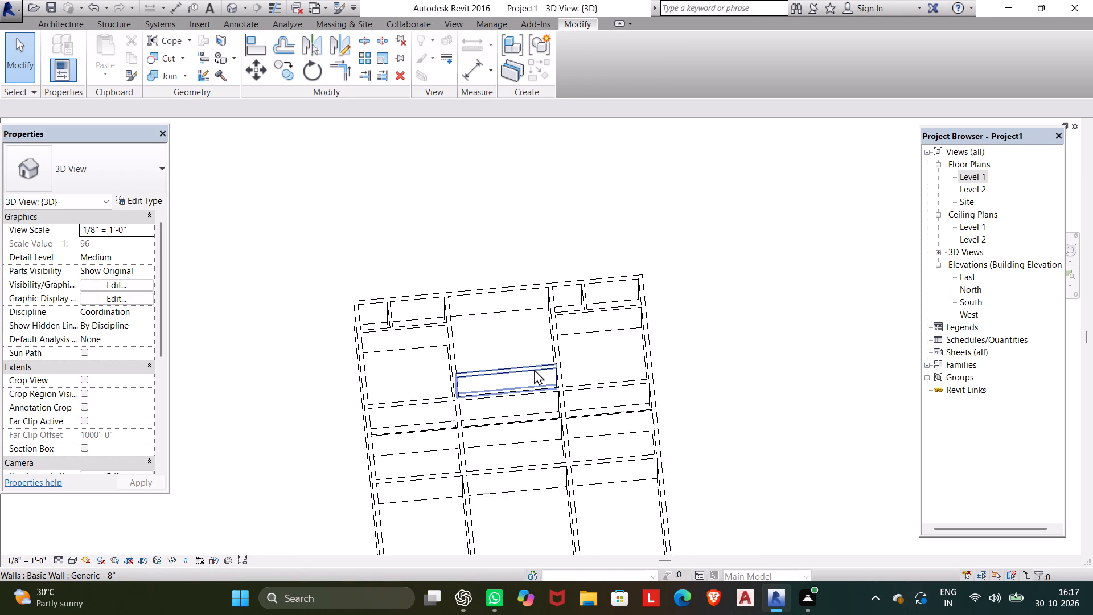
middle_drag(534, 360, 549, 228)
drag(535, 350, 549, 211)
shift+middle_drag(536, 285, 539, 412)
shift+scroll(536, 285, down, 1)
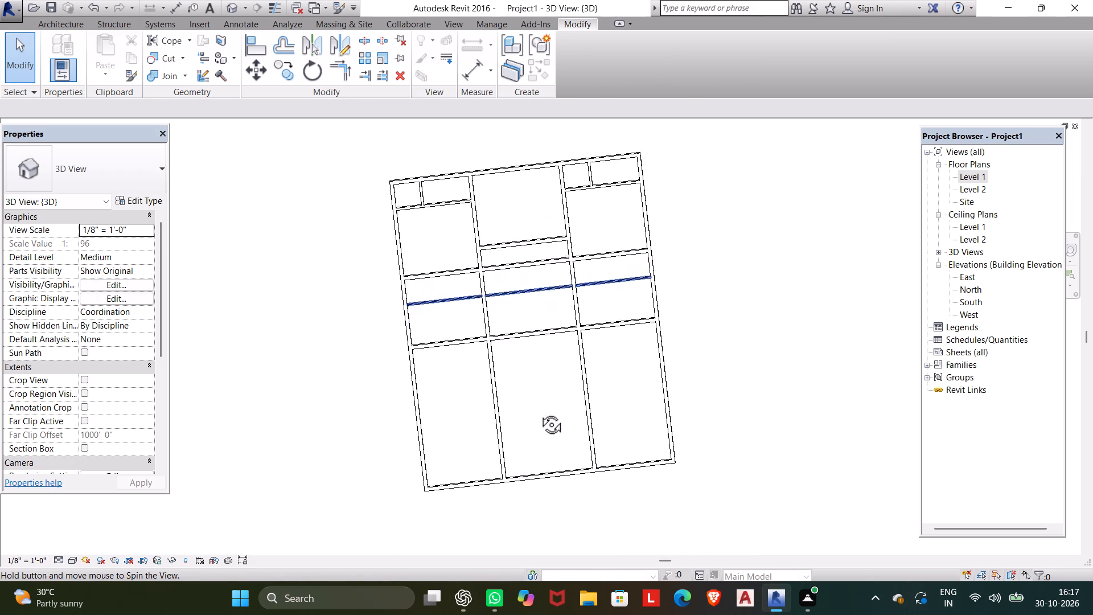
shift+middle_drag(539, 412, 482, 454)
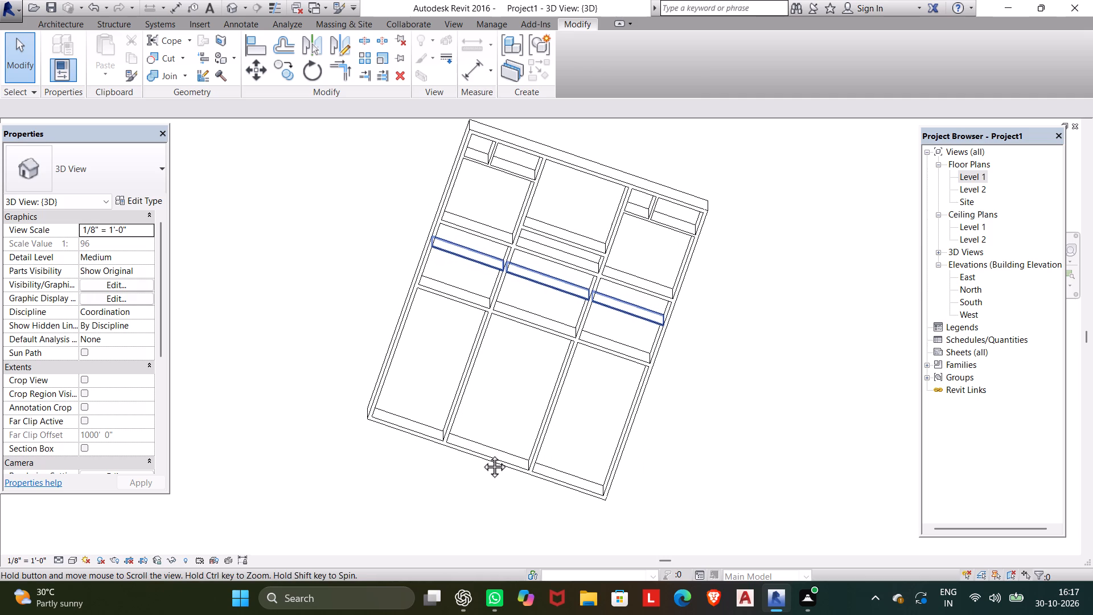
shift+middle_drag(482, 454, 487, 456)
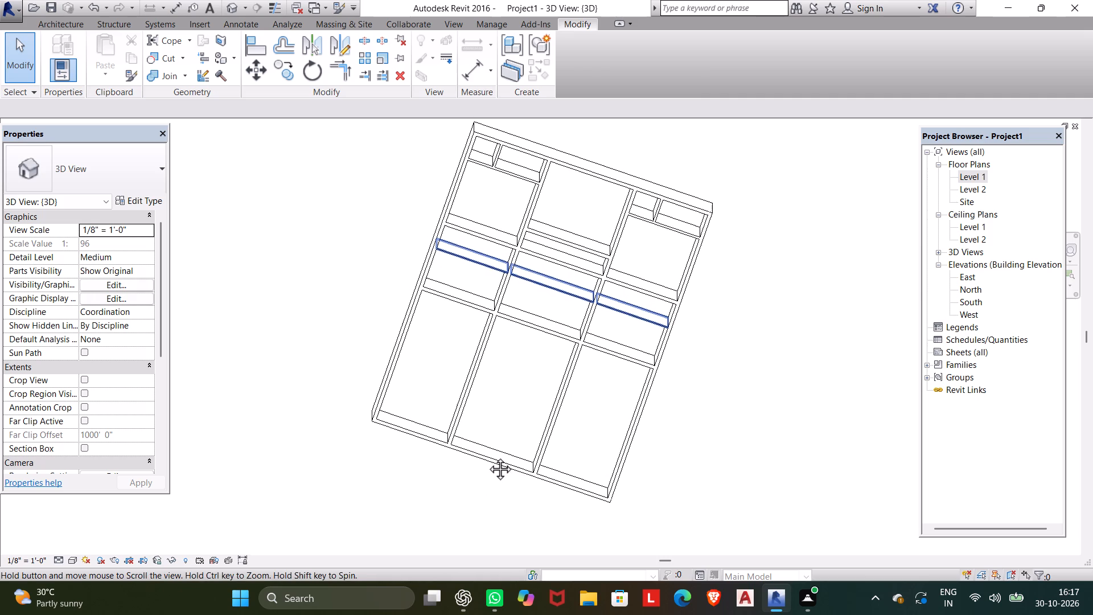
shift+middle_drag(487, 456, 487, 457)
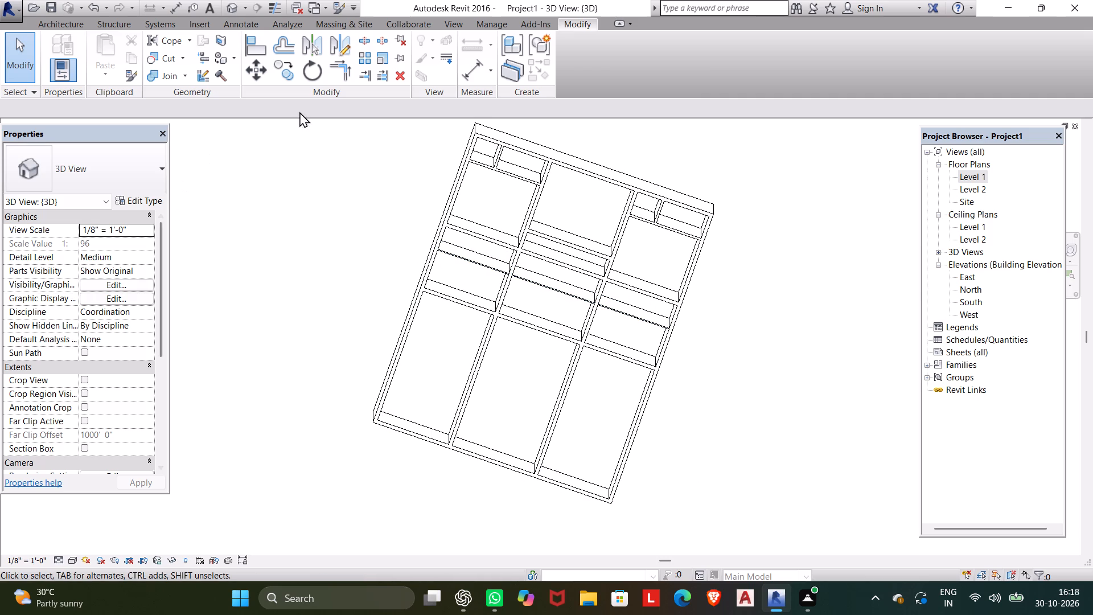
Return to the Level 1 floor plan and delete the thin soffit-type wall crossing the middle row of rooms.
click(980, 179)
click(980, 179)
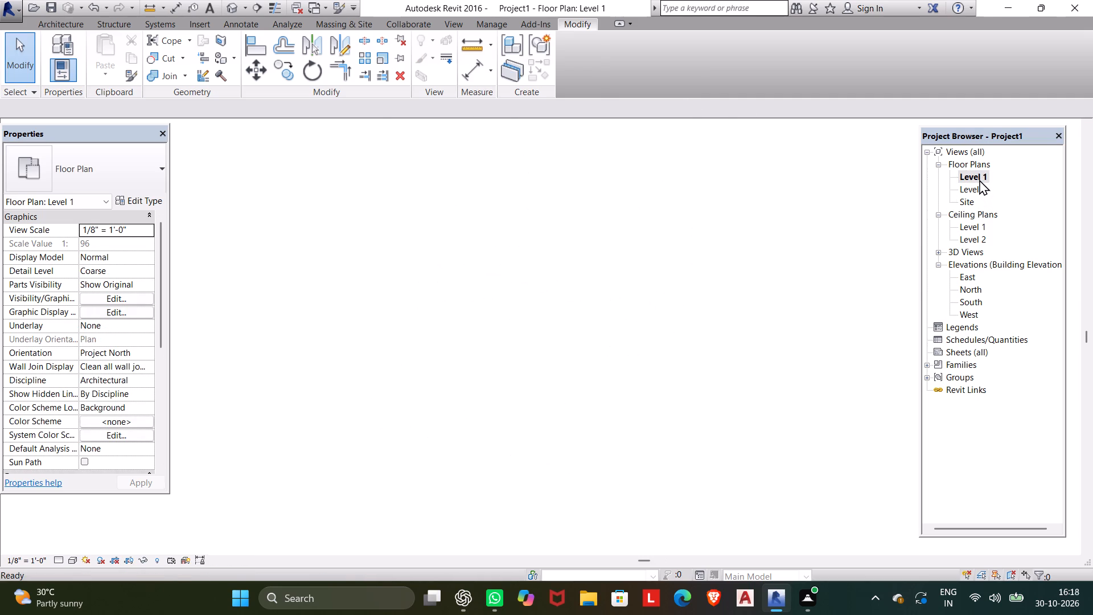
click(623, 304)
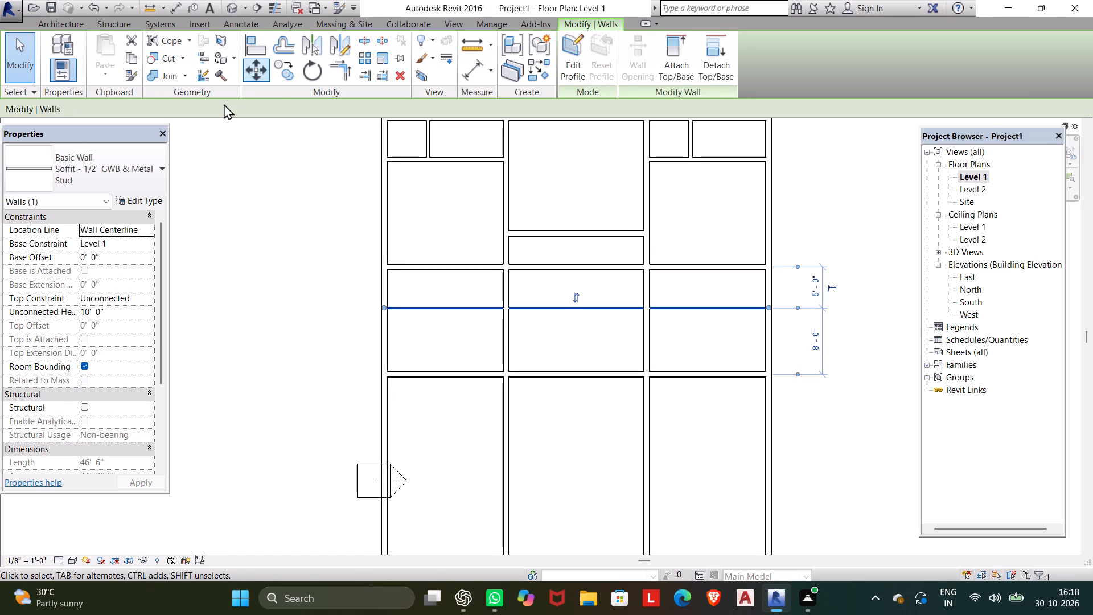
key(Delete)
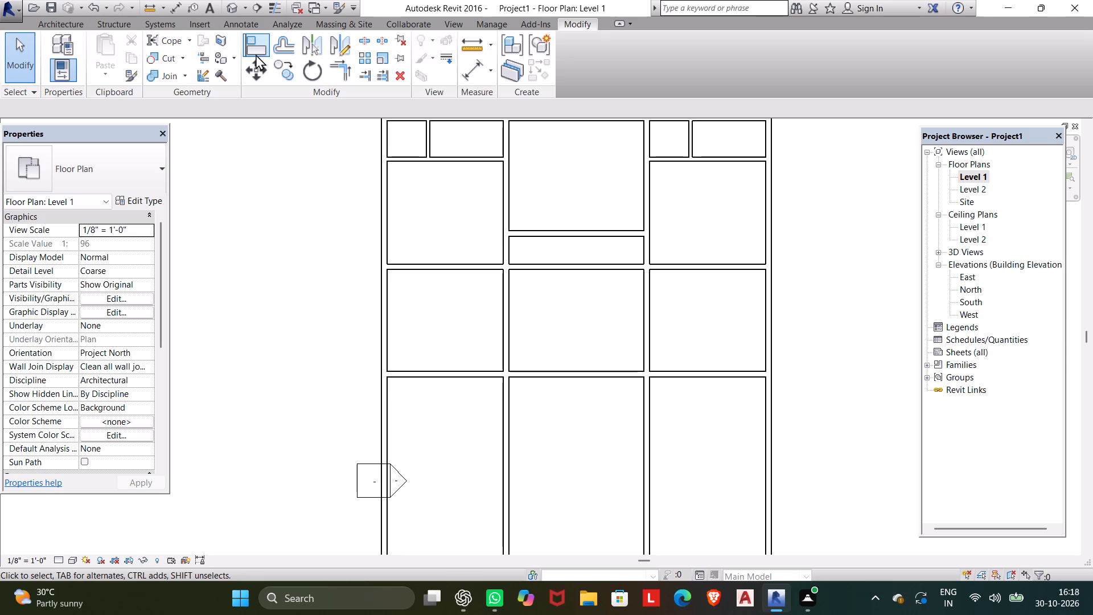
Offset a copy of the horizontal wall at the top of the middle row of rooms 5' 0" downward.
click(284, 55)
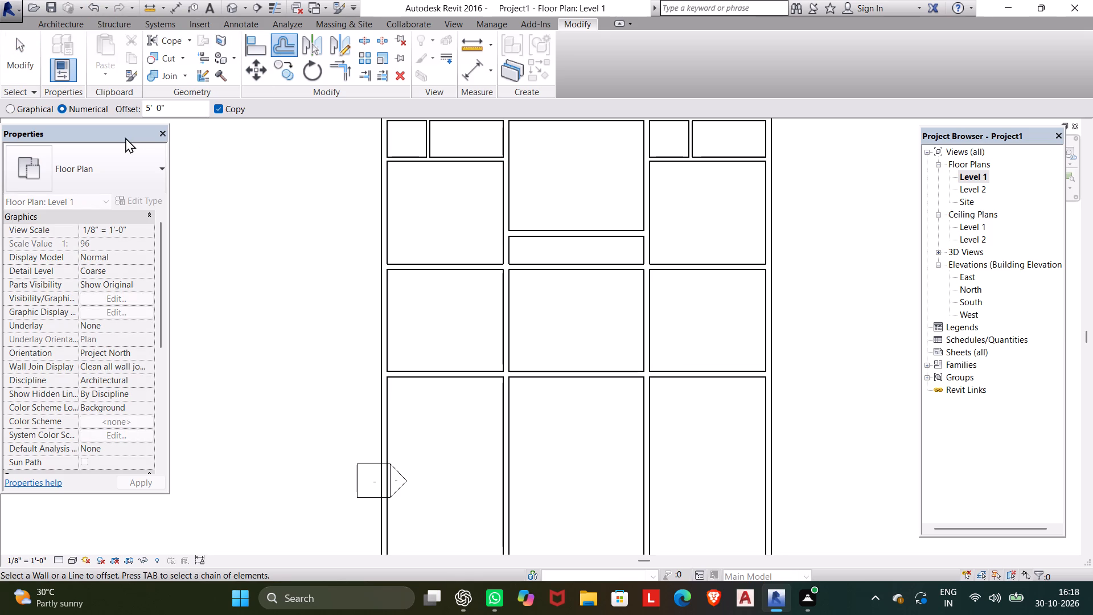
click(116, 169)
click(117, 168)
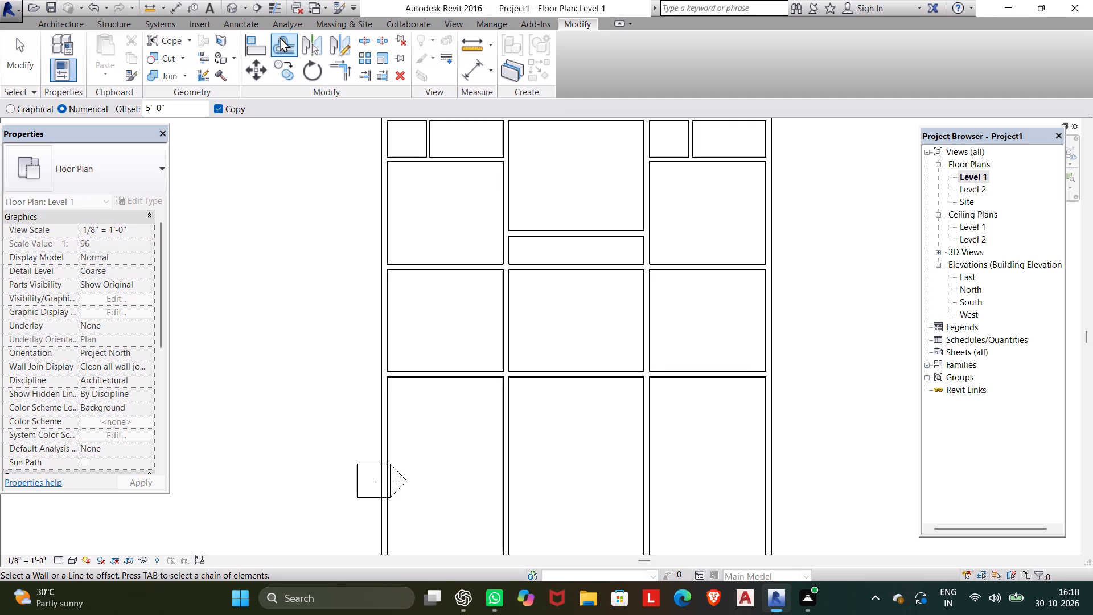
click(279, 40)
click(415, 264)
key(ctrl+z)
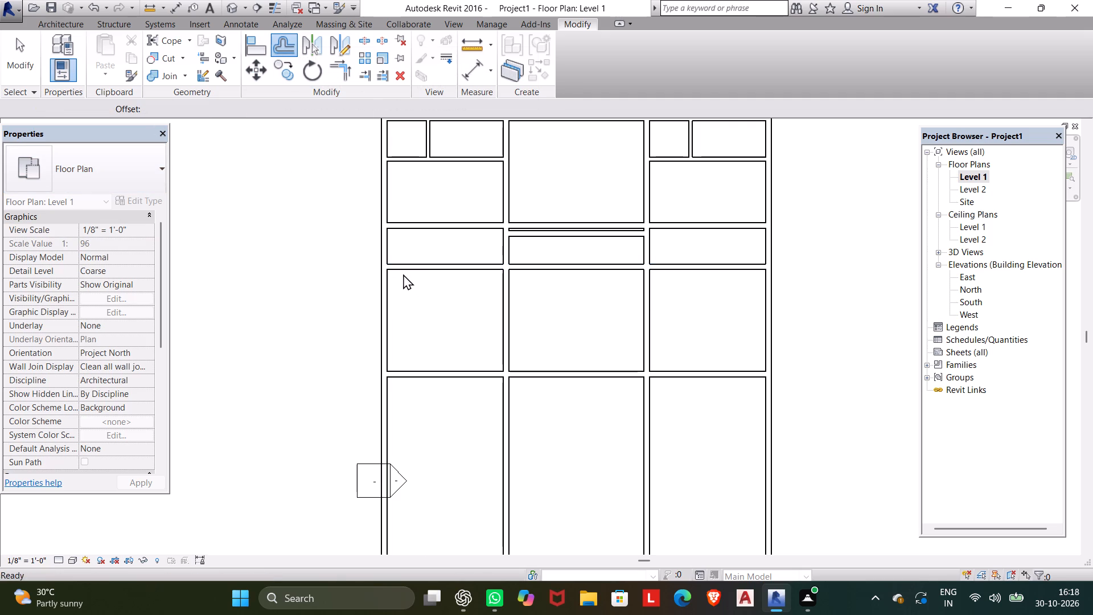
click(426, 272)
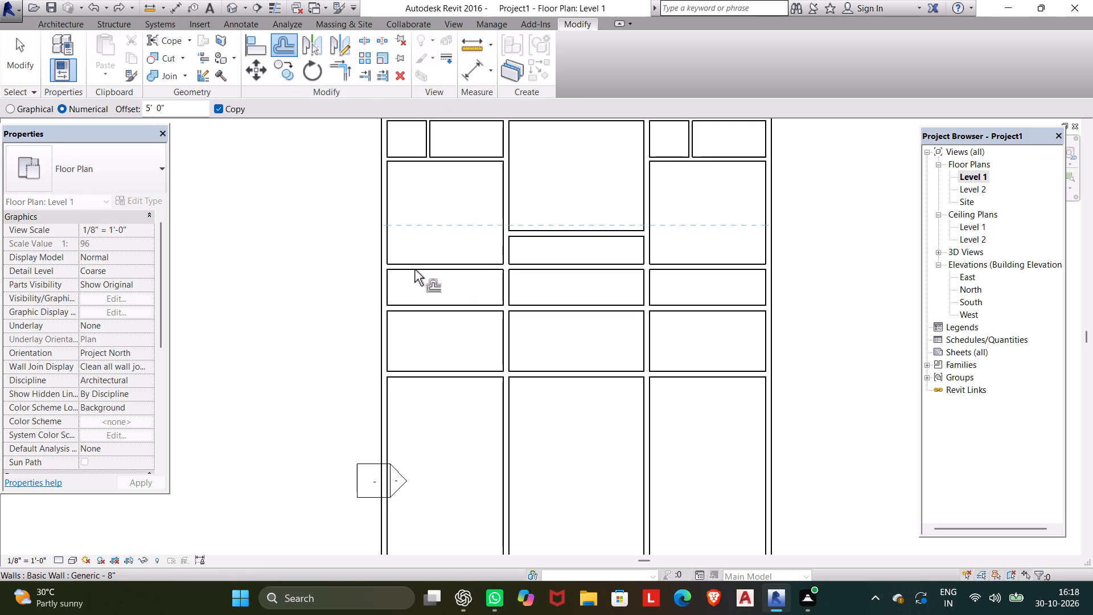
key(Escape)
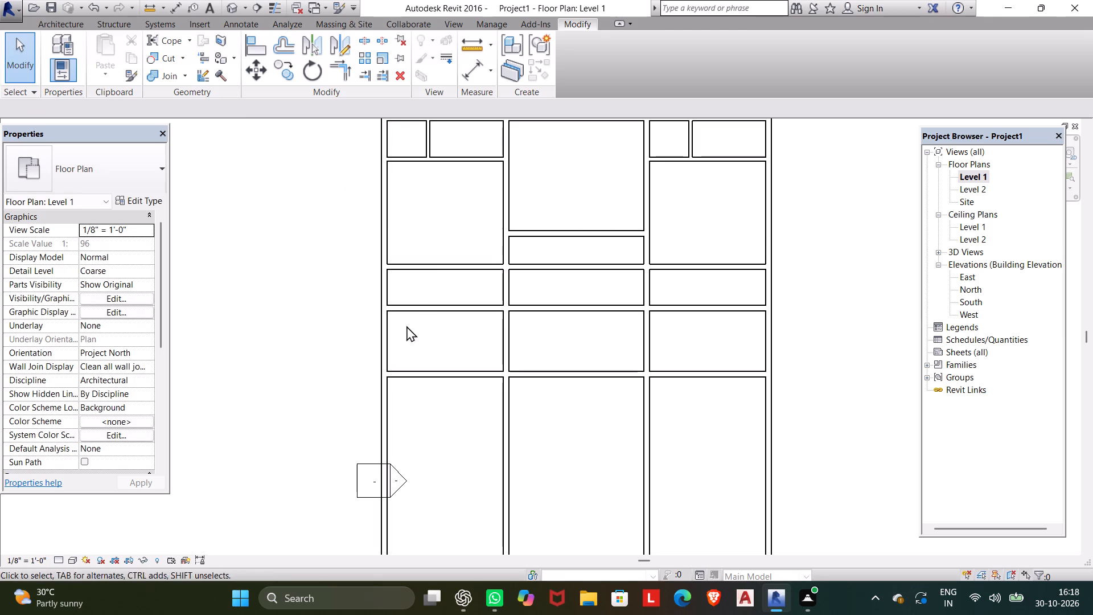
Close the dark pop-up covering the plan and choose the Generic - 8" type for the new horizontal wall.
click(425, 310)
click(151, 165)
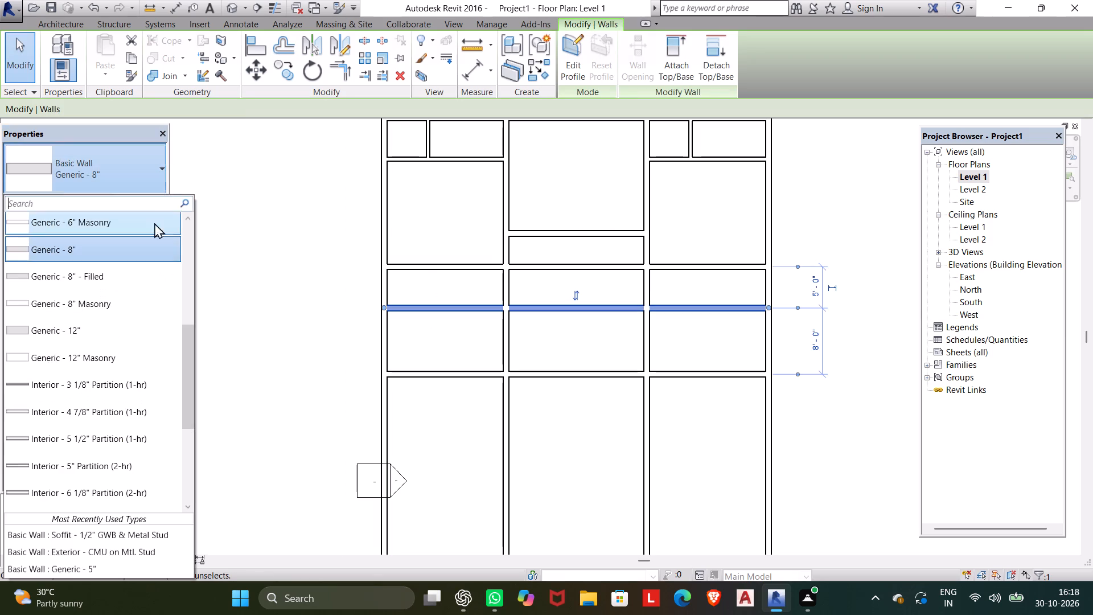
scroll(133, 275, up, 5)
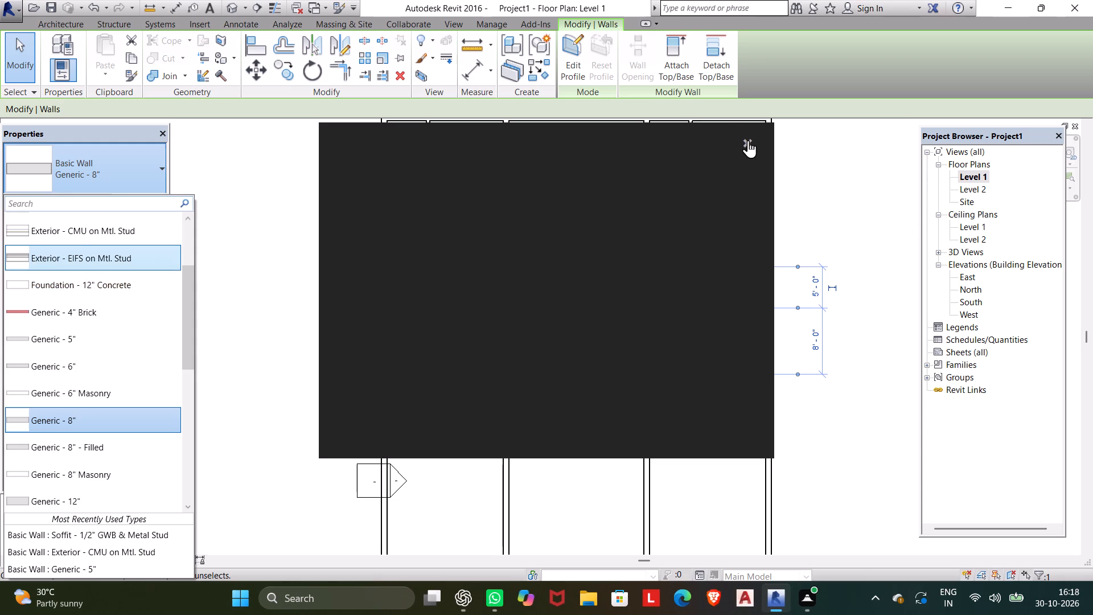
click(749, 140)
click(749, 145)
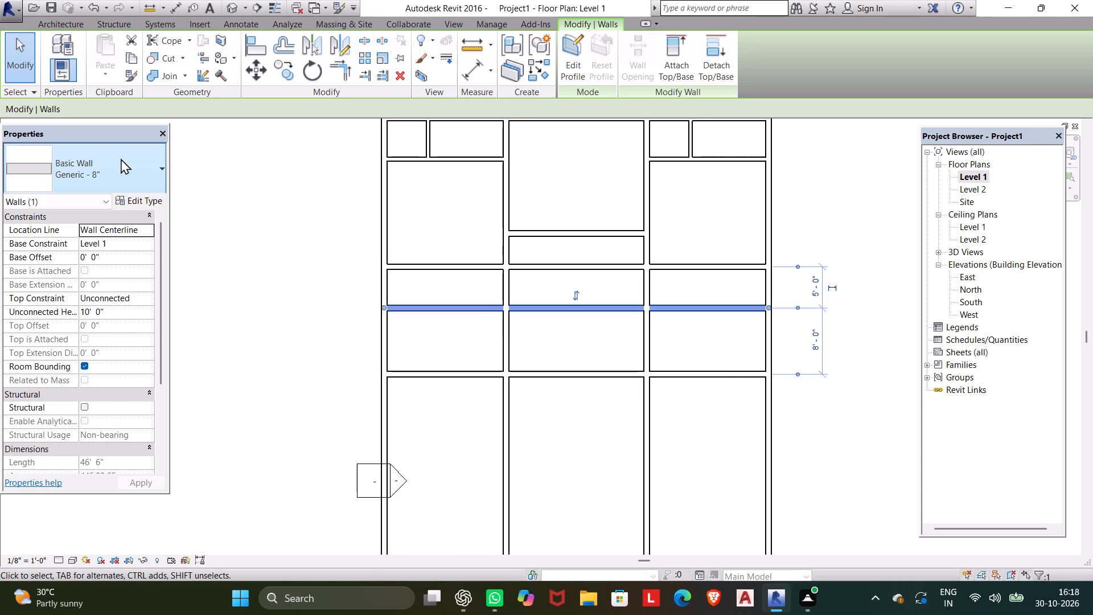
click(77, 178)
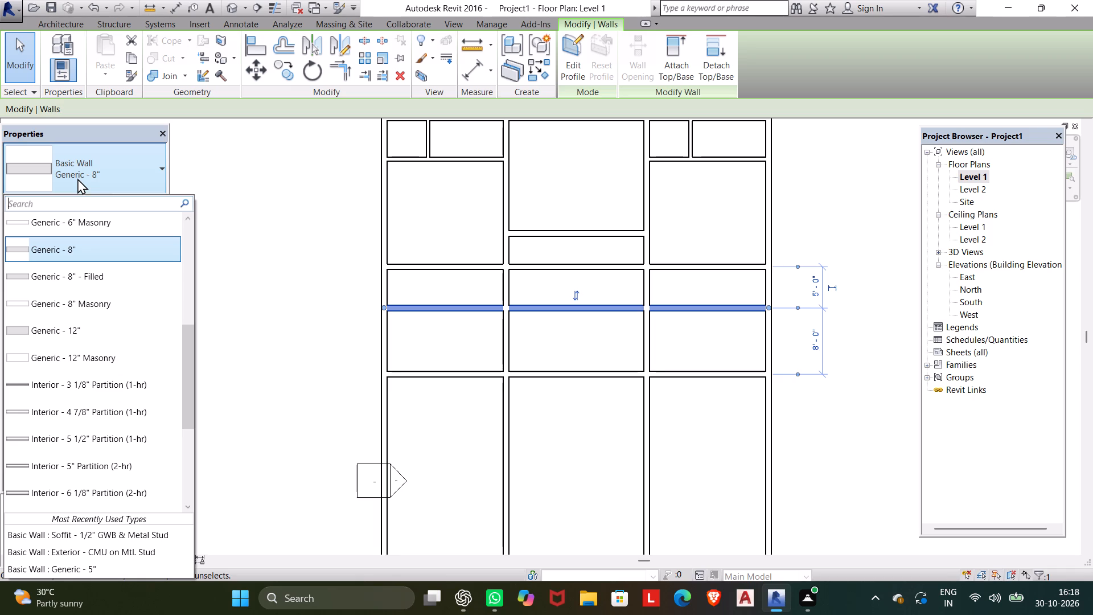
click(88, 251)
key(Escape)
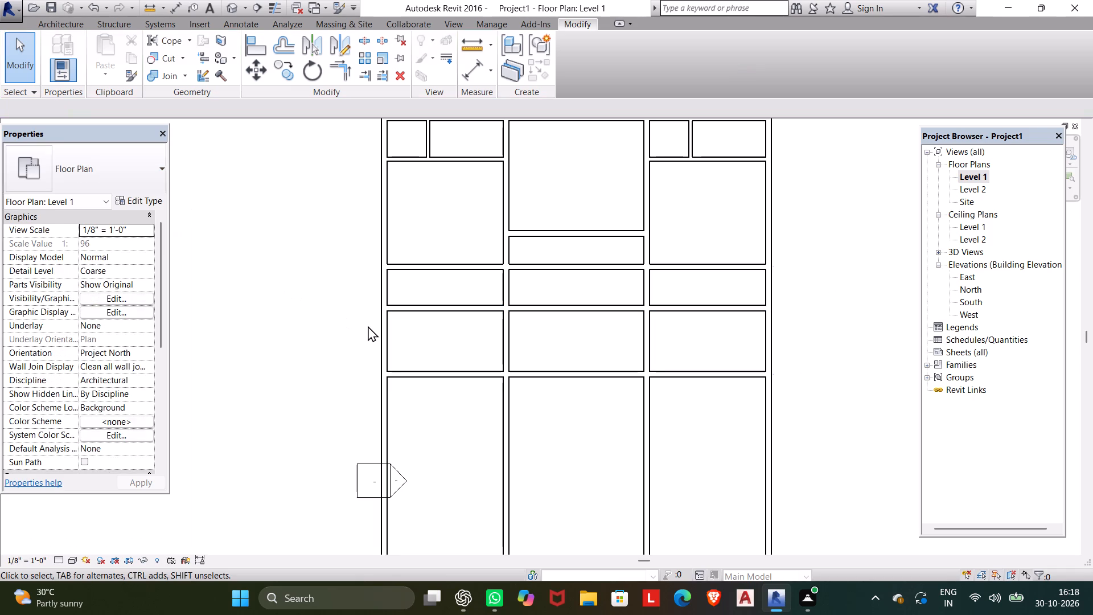
Shorten the new horizontal wall to 14' 9" so it spans only the left column of rooms.
click(606, 310)
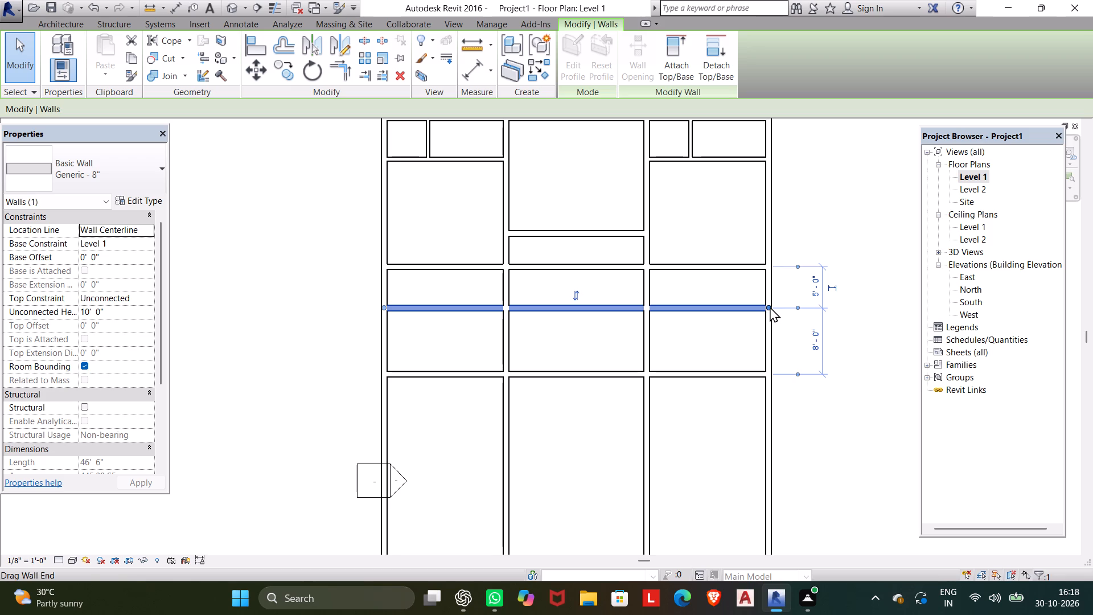
drag(770, 306, 509, 307)
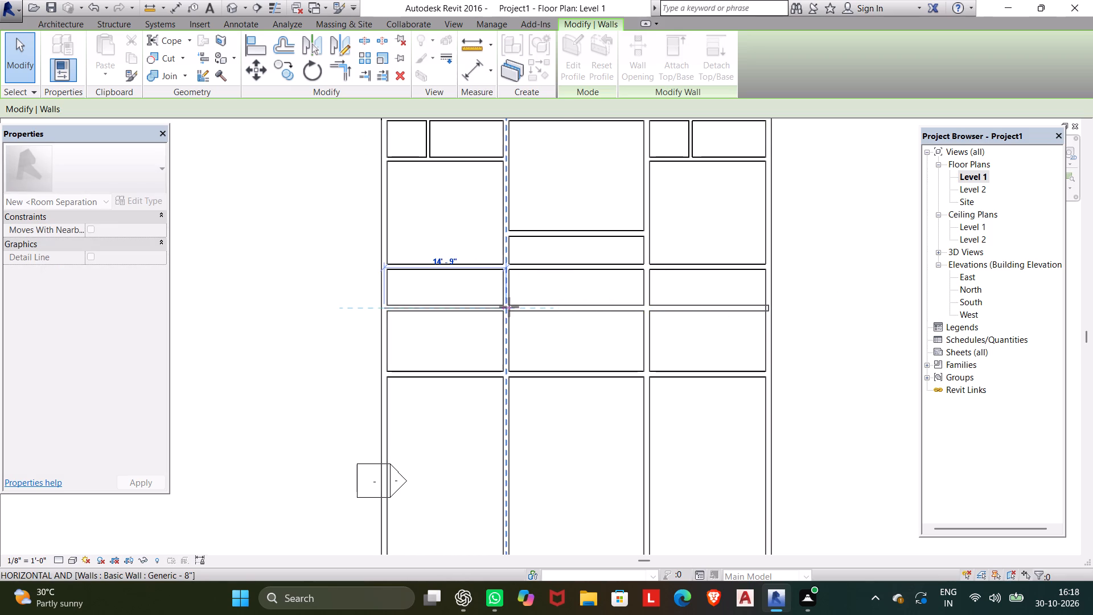
drag(509, 307, 505, 307)
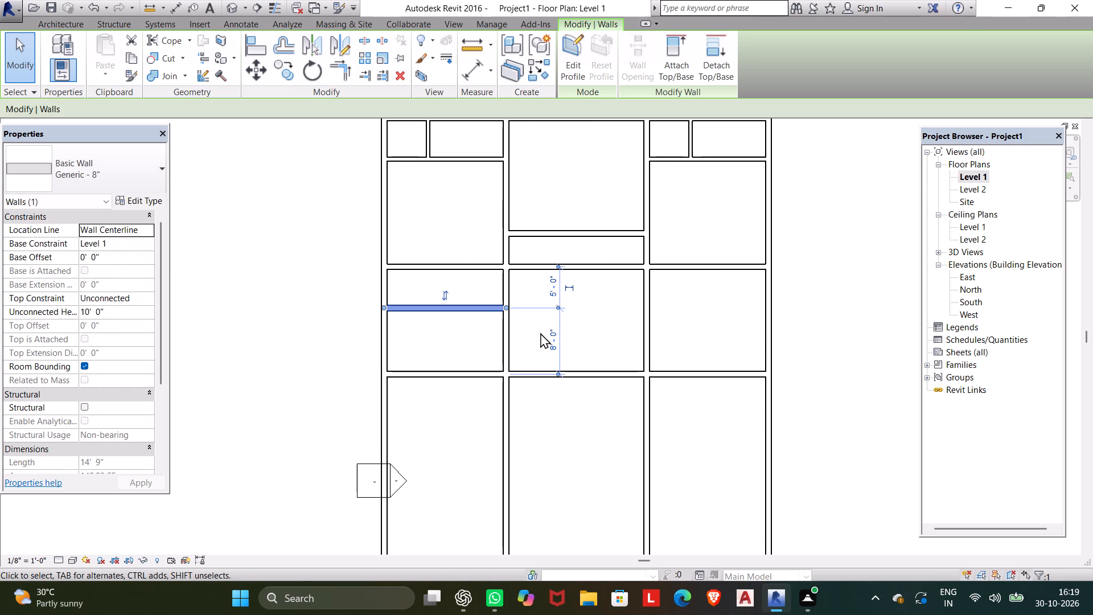
key(Escape)
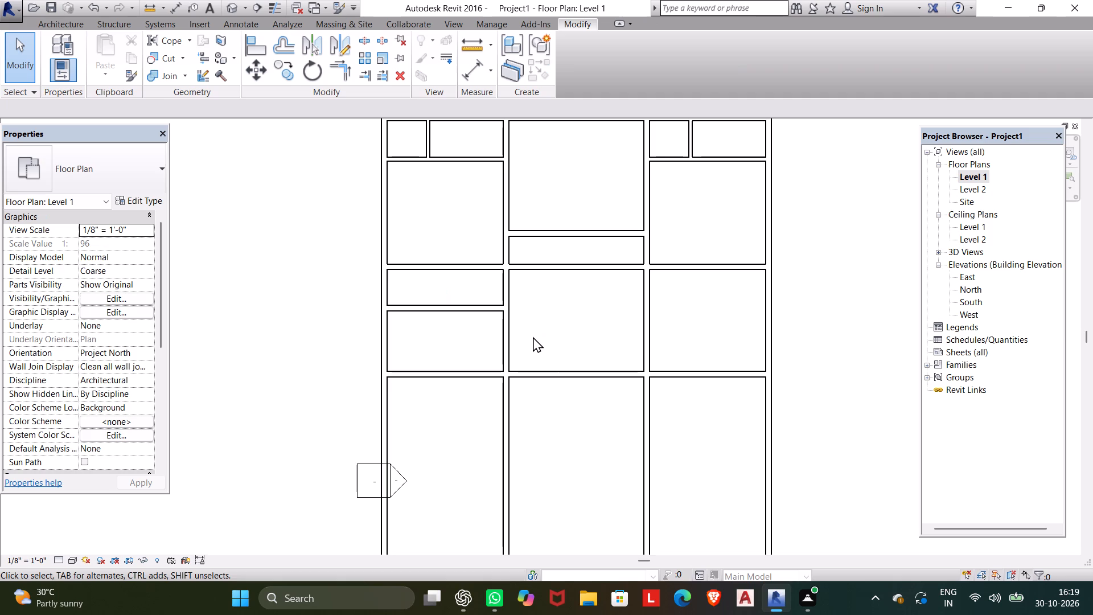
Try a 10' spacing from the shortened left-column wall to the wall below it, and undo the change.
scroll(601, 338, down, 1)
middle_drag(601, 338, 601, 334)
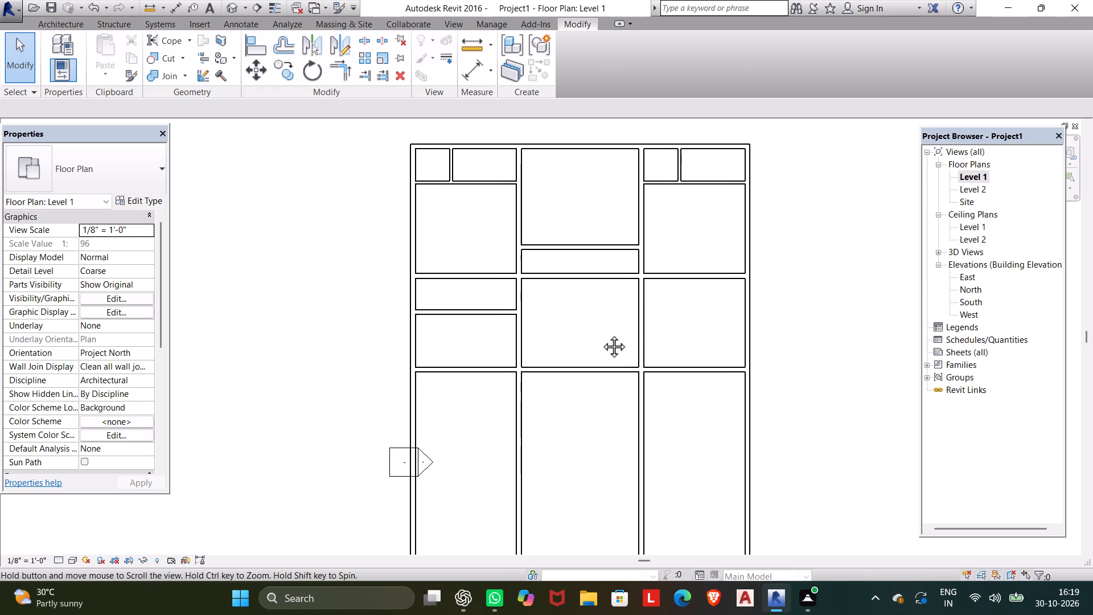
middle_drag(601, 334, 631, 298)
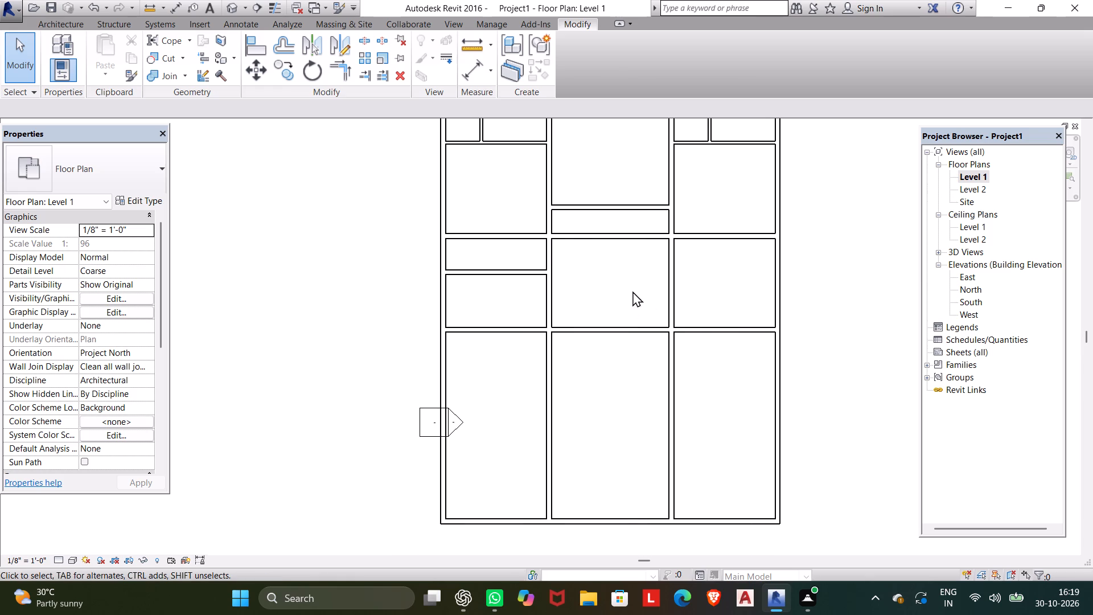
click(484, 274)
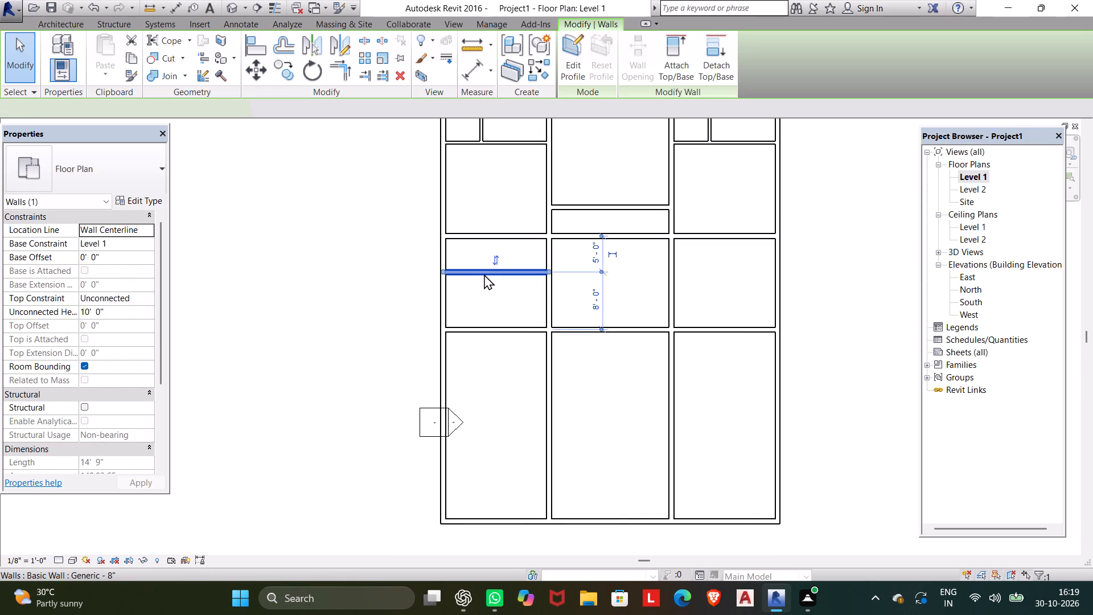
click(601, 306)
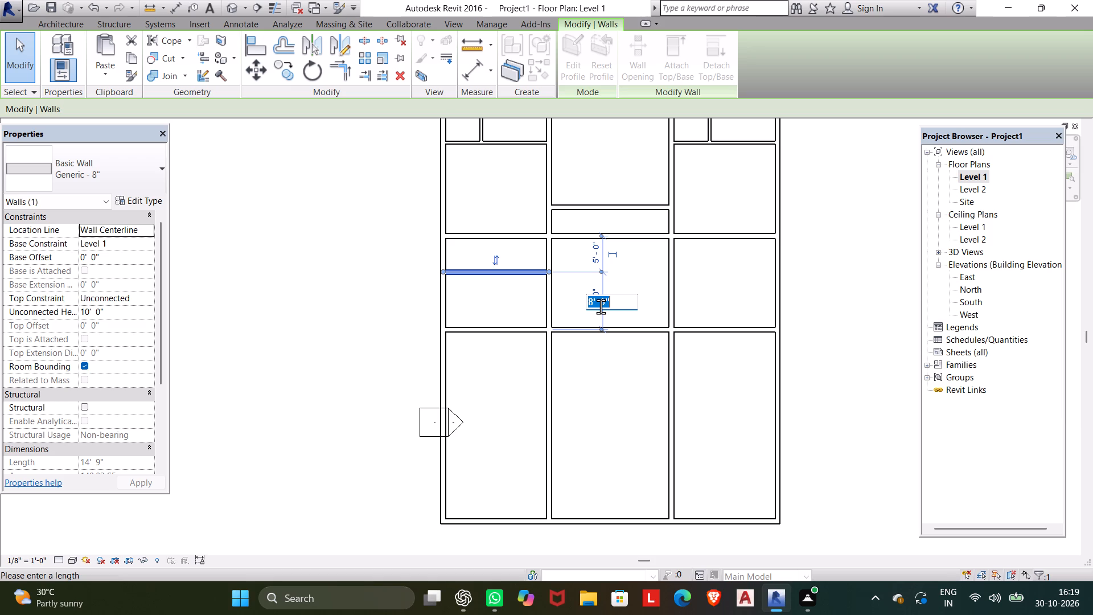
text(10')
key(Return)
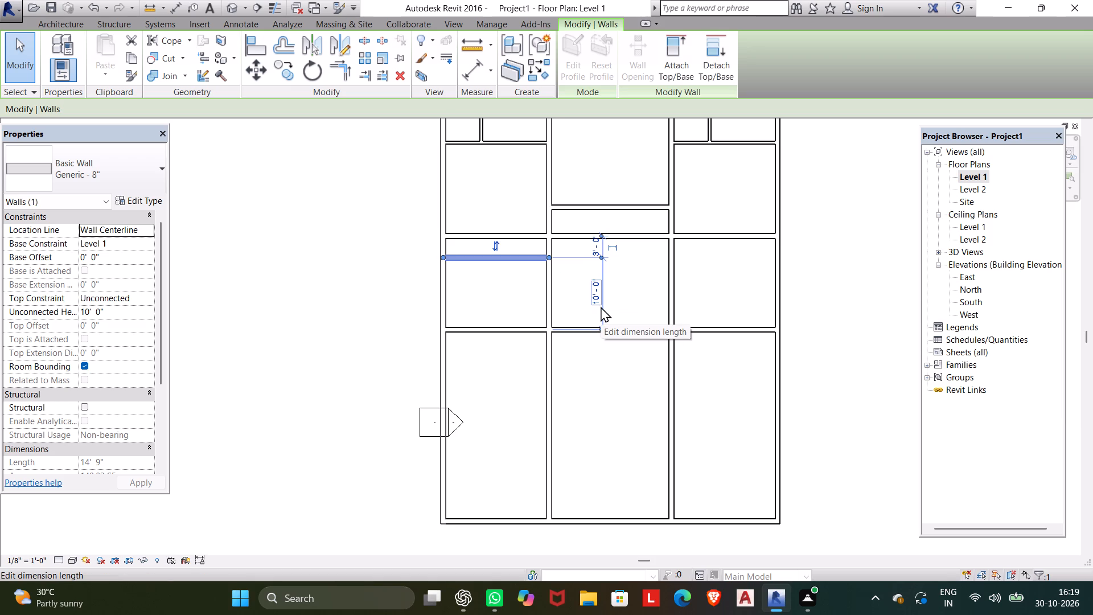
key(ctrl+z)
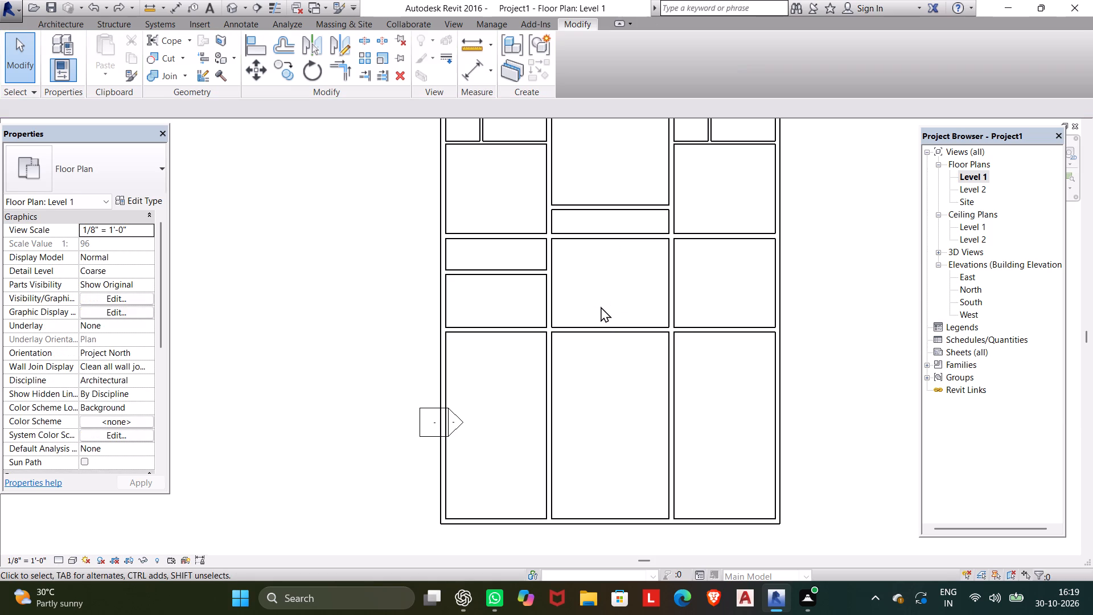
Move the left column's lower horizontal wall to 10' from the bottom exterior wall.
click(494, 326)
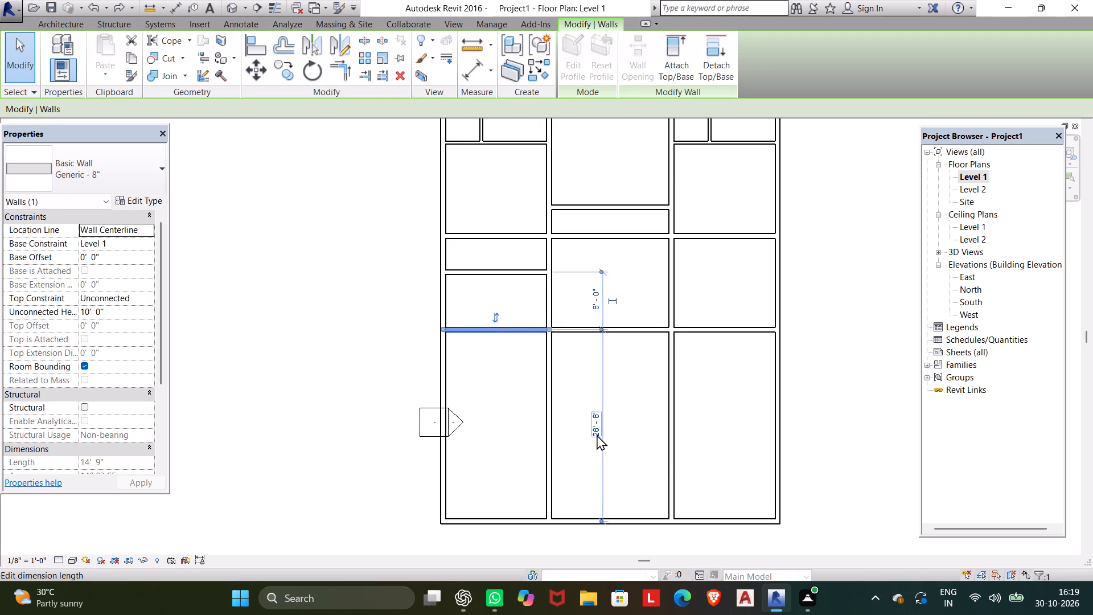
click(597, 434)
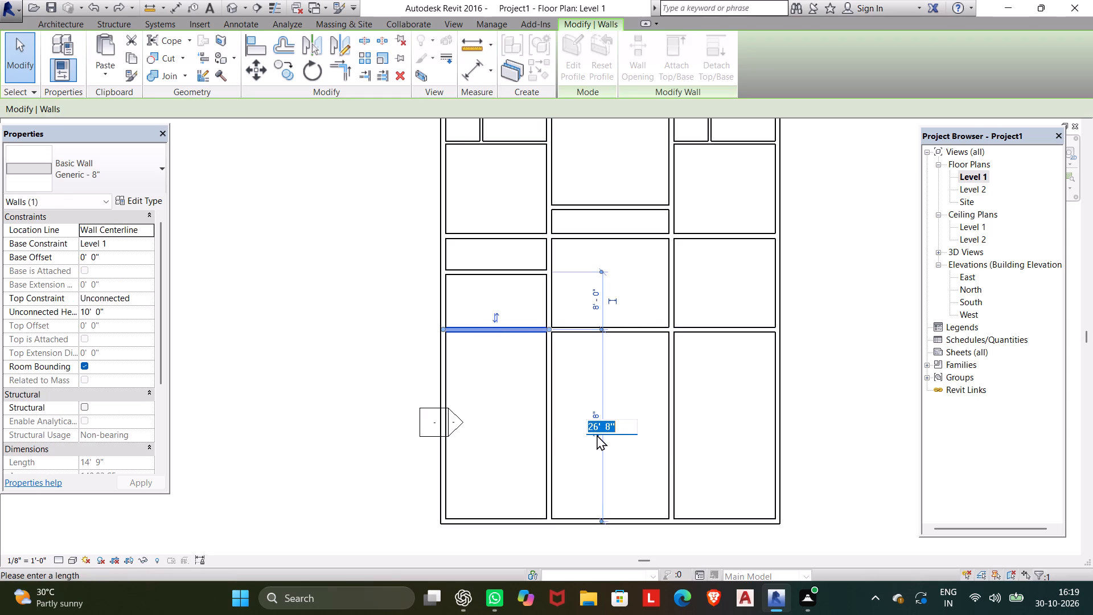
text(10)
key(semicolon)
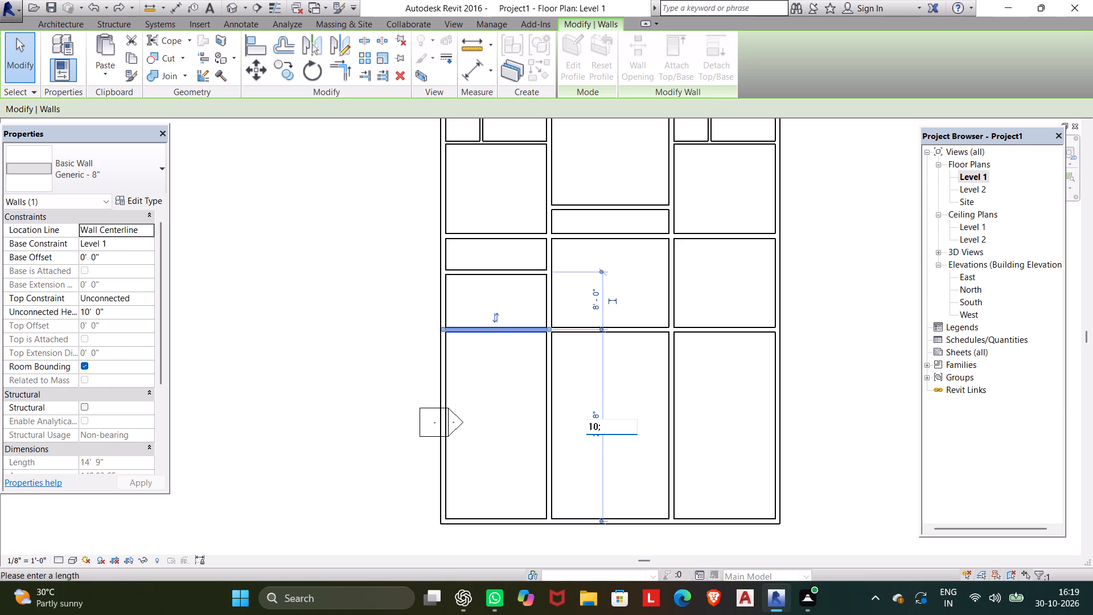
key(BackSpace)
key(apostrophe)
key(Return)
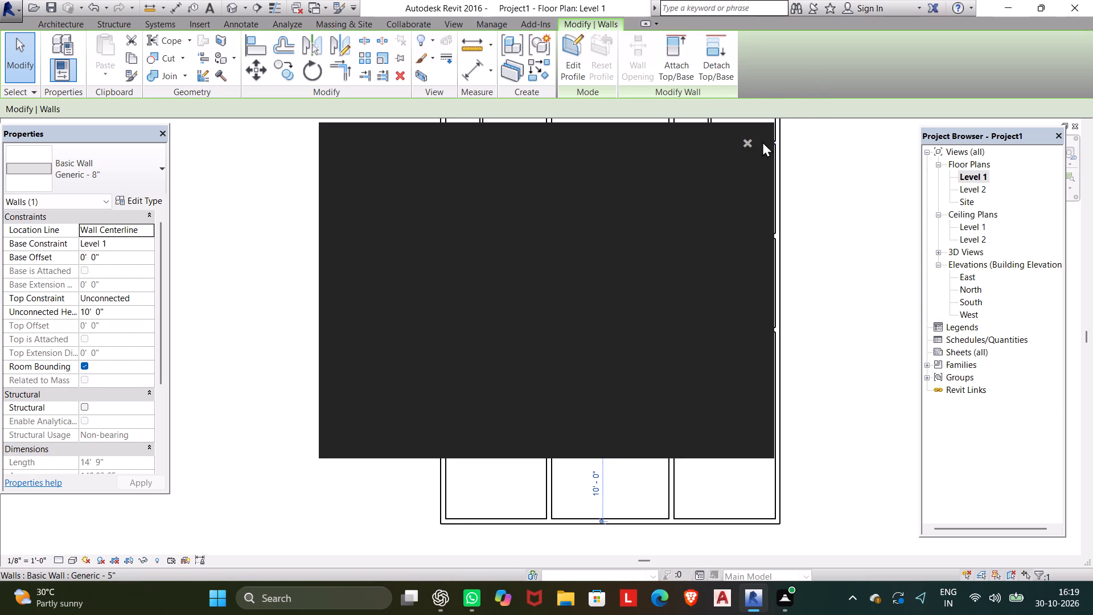
Close the dark pop-up and set the lower left-column wall 10' below the shortened horizontal wall above it.
click(747, 142)
click(747, 142)
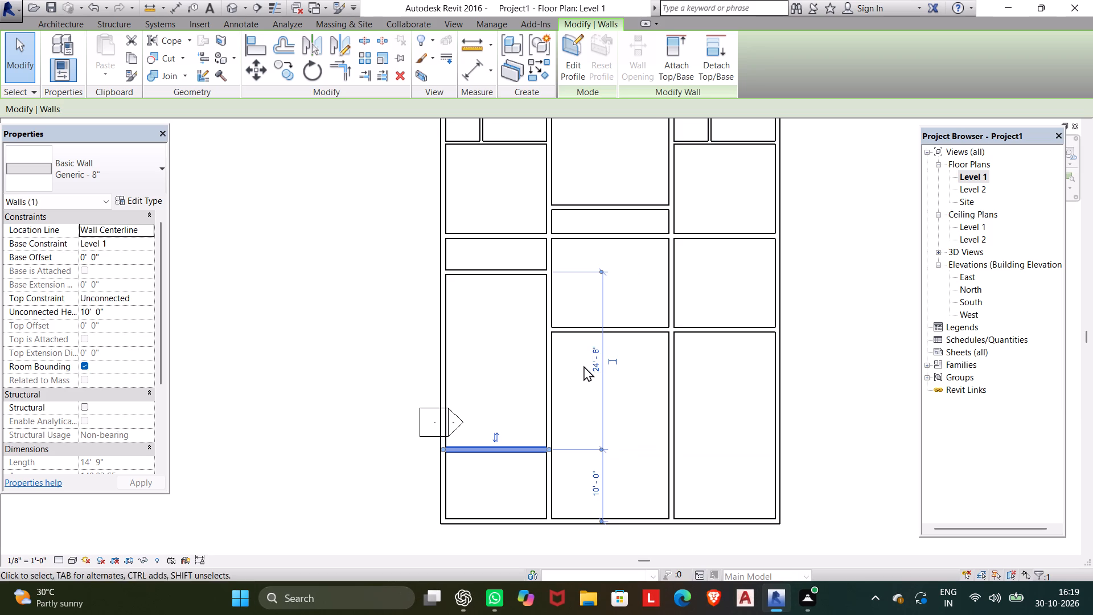
click(601, 361)
text(10')
key(Return)
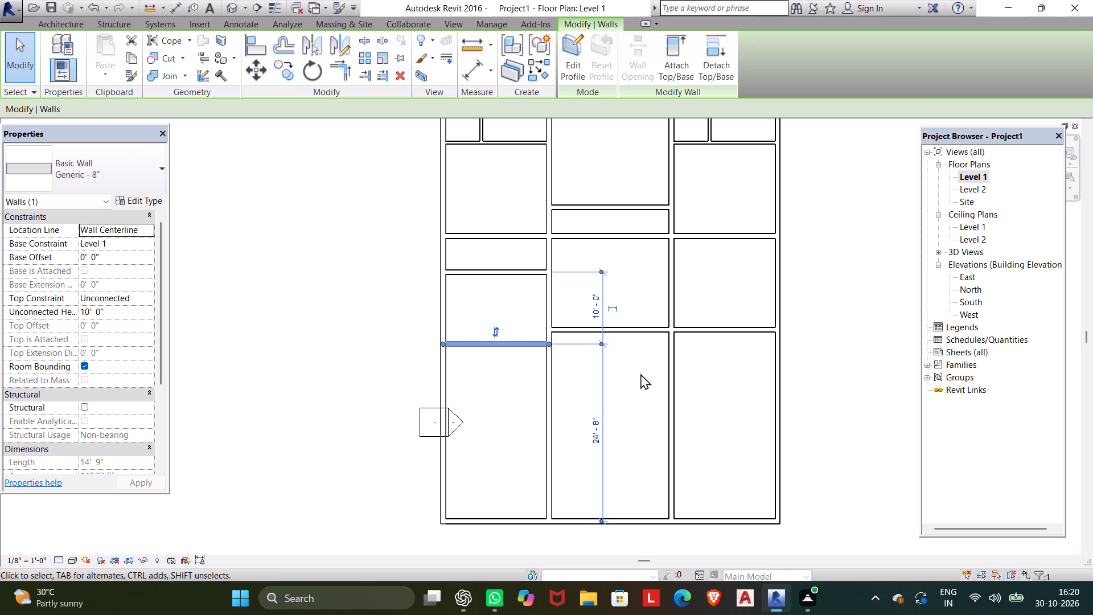
Shorten the horizontal wall crossing the central and right columns to 14' 9", leaving it only in the right column.
click(632, 321)
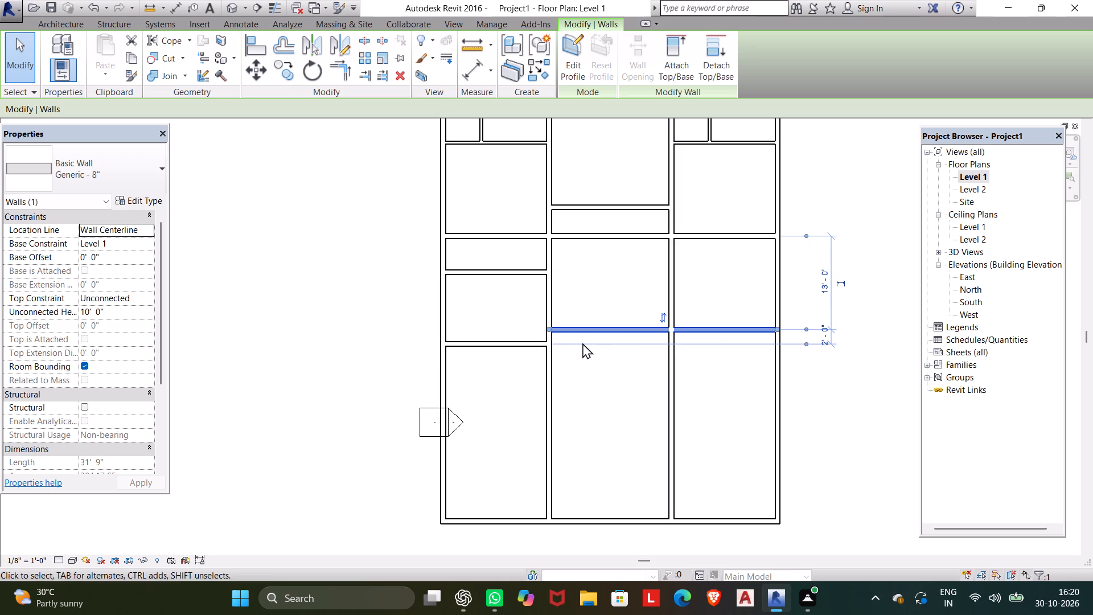
drag(549, 329, 677, 338)
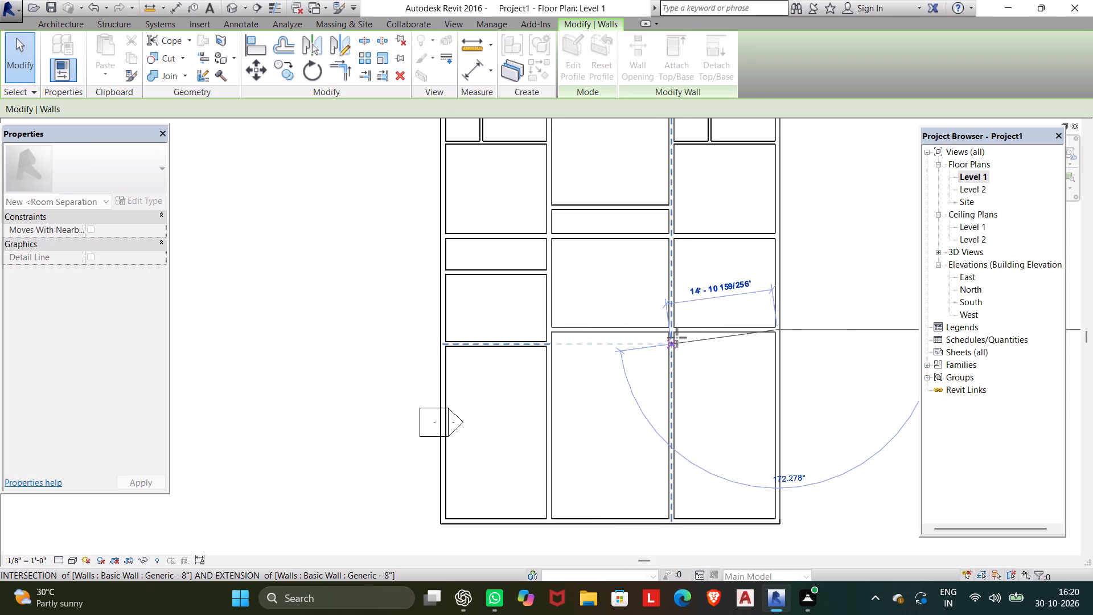
drag(677, 338, 671, 329)
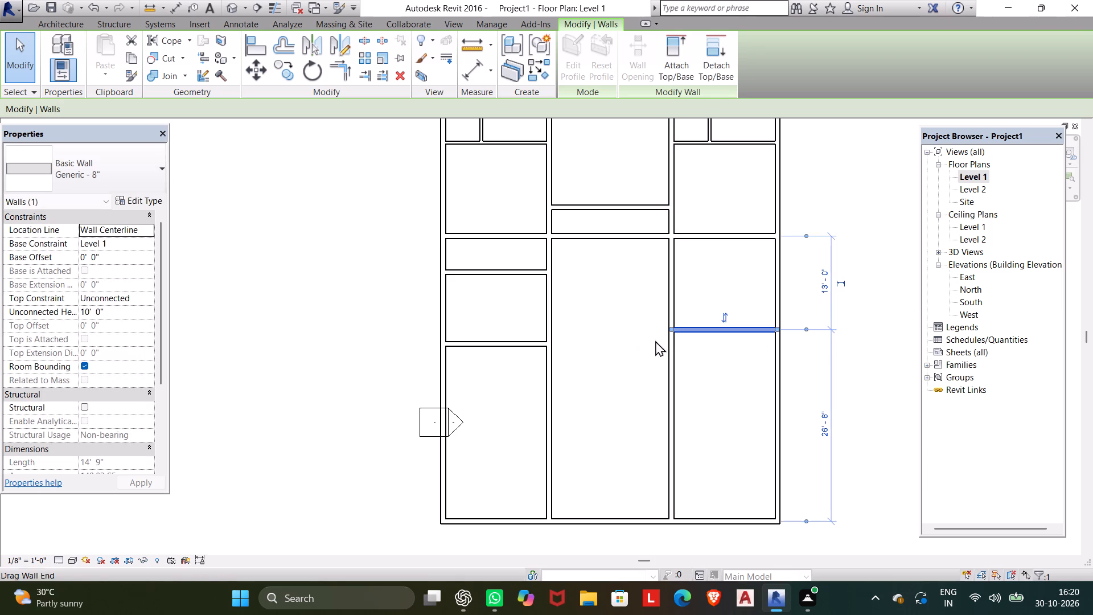
key(Escape)
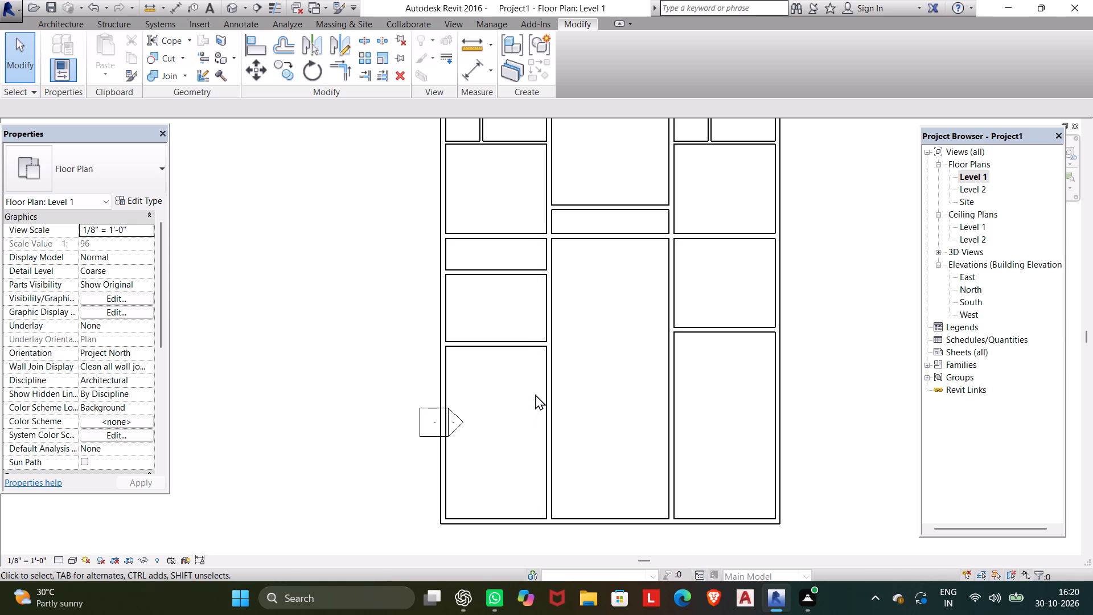
Extend the left column's lower horizontal wall across the central column to the right interior vertical wall, making it 31' 9" long.
click(519, 345)
drag(548, 342, 675, 345)
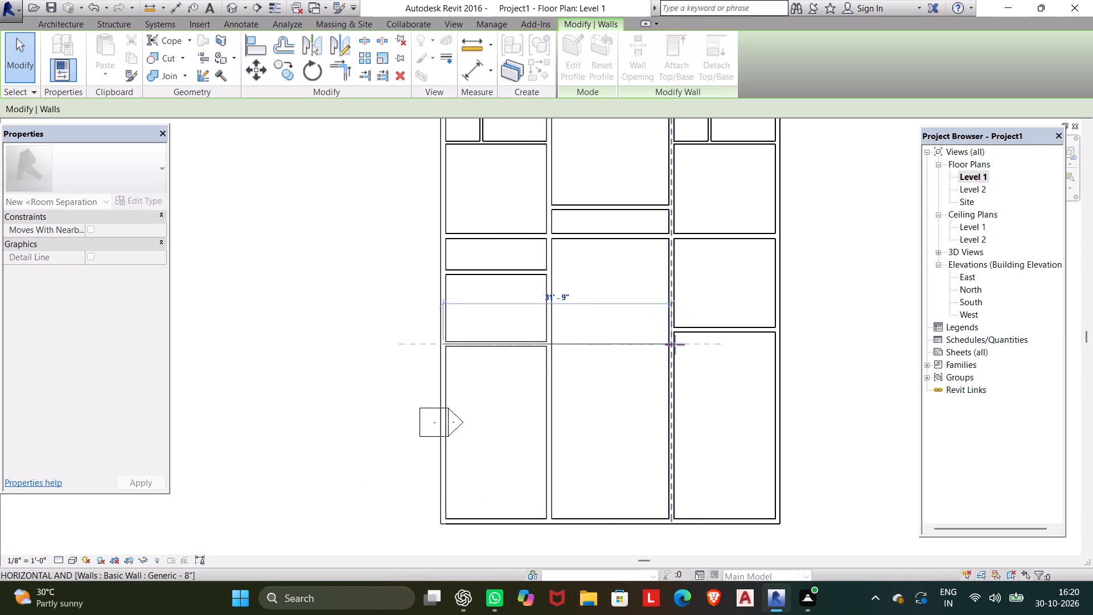
drag(675, 345, 671, 342)
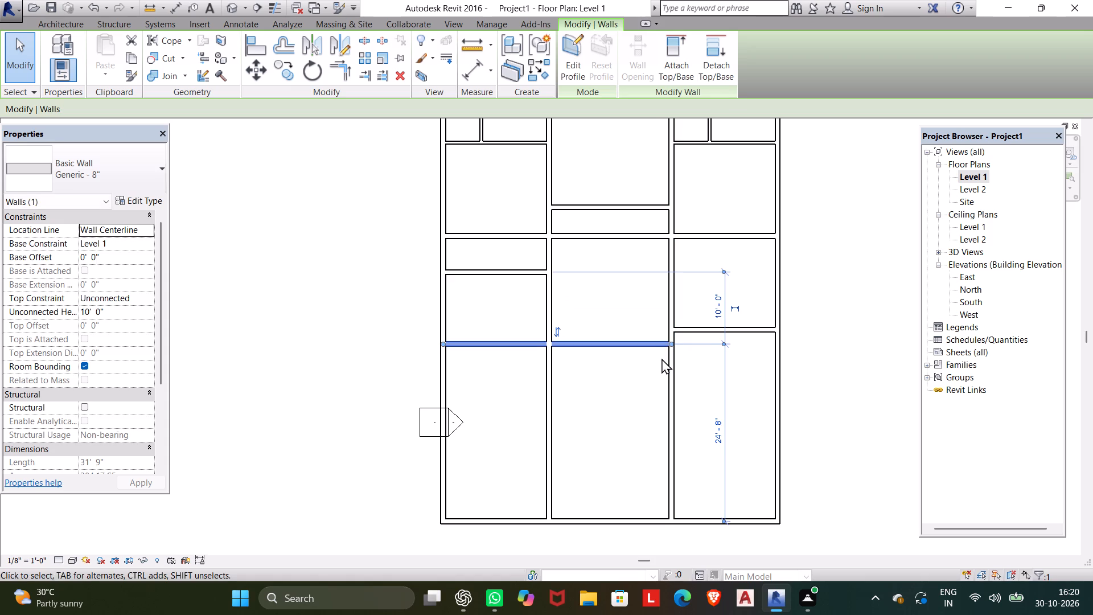
key(Escape)
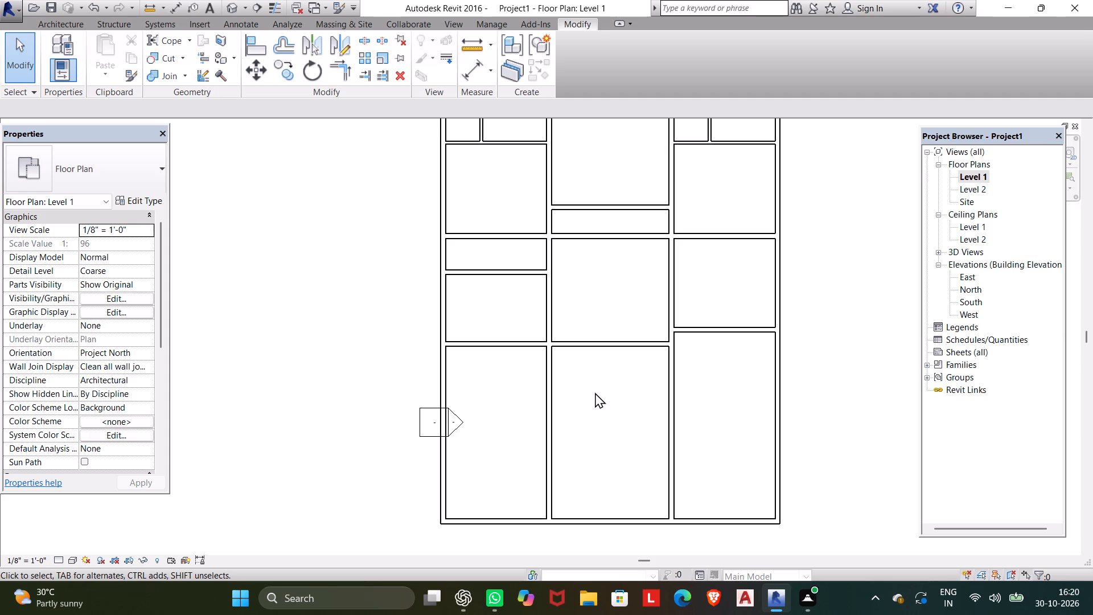
Offset a copy of the lower horizontal wall spanning the left and central columns 12' downward, closing the dark pop-up.
click(281, 39)
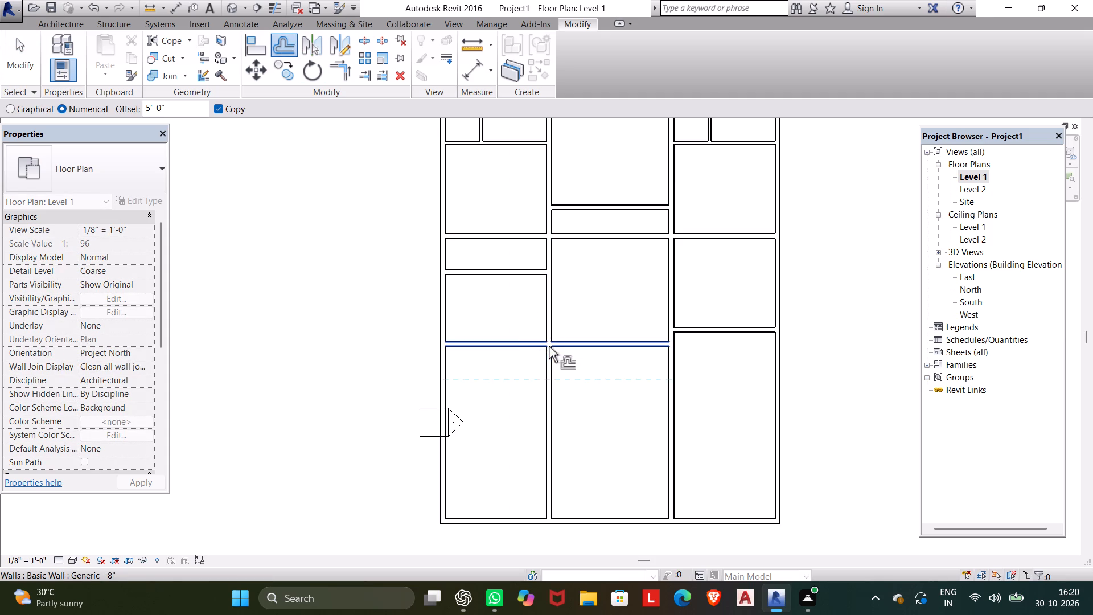
click(182, 109)
drag(182, 109, 164, 105)
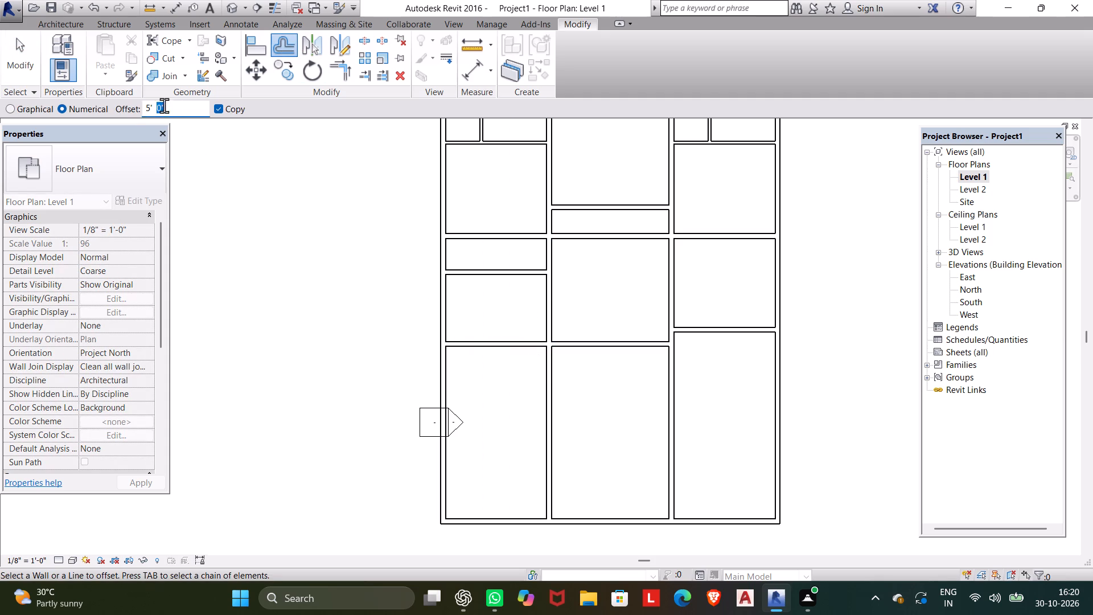
drag(164, 105, 132, 106)
text(12')
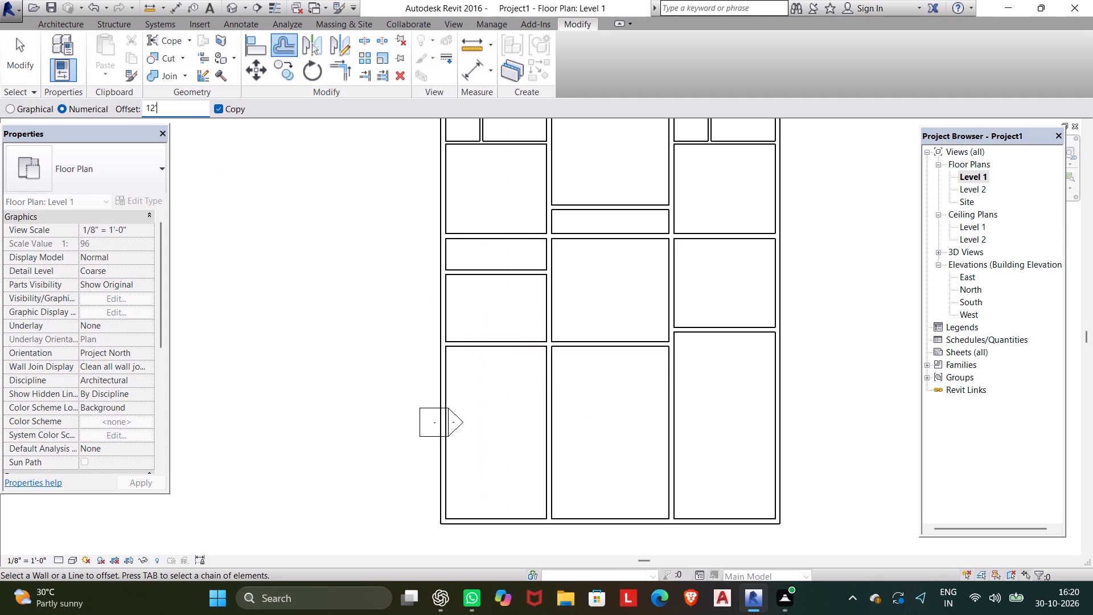
key(Return)
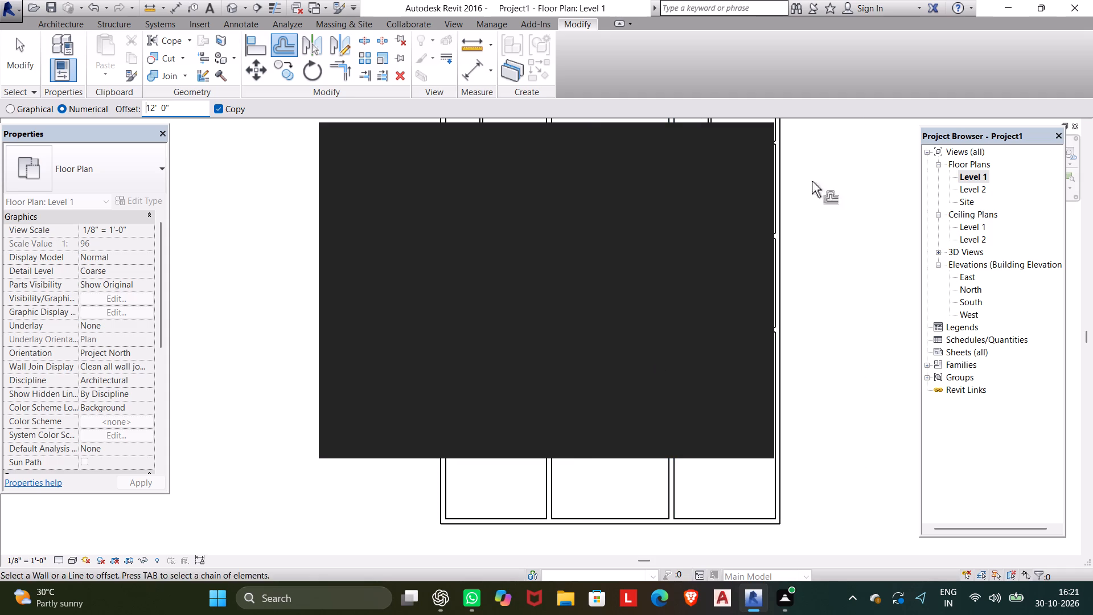
middle_drag(766, 497, 741, 509)
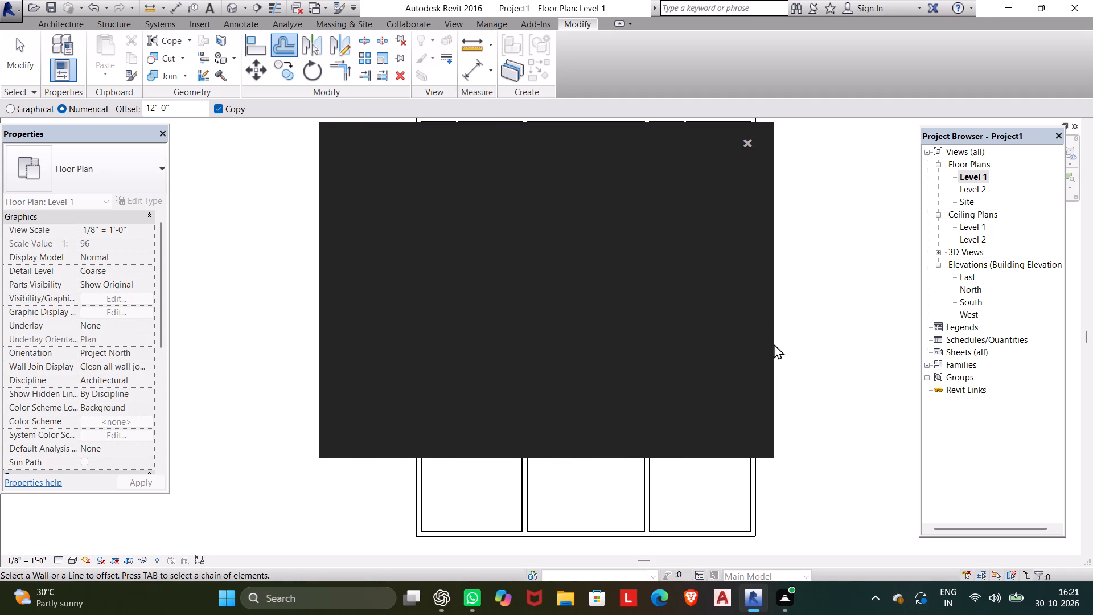
click(747, 140)
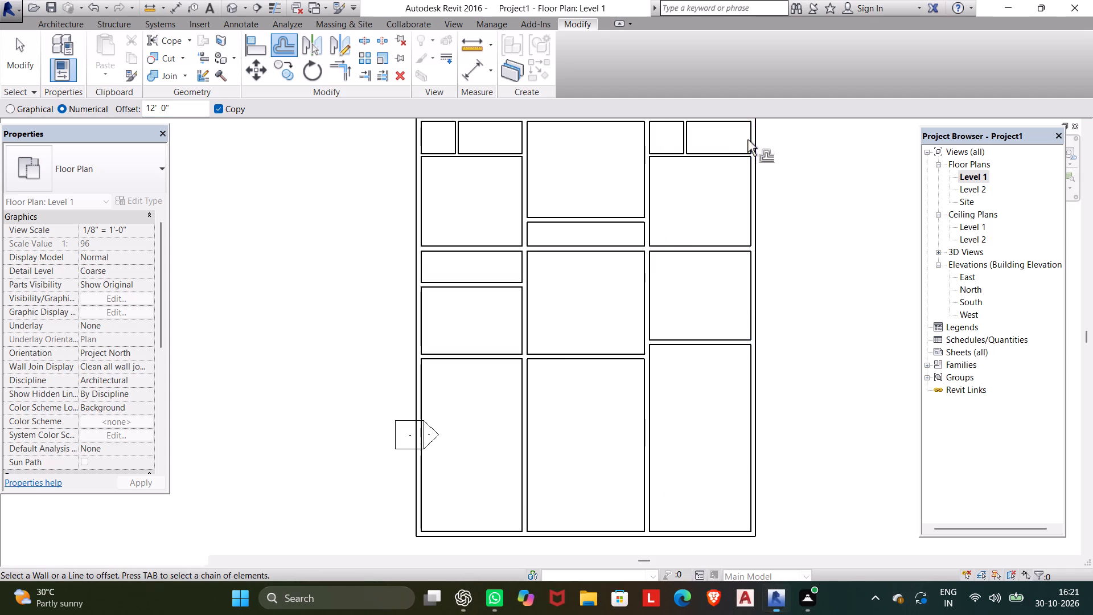
click(560, 364)
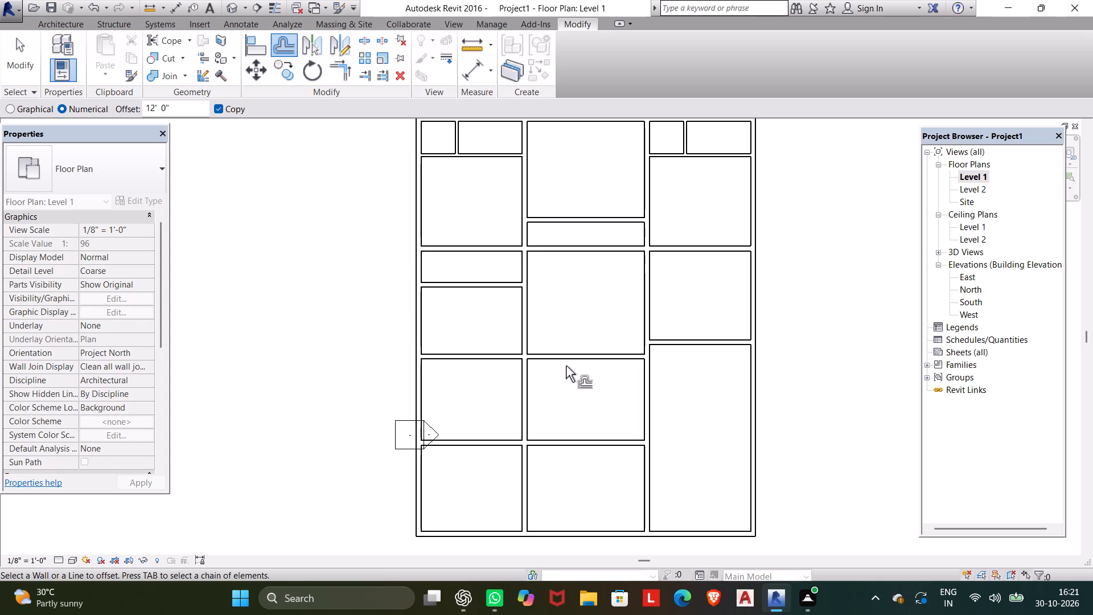
key(Escape)
click(647, 395)
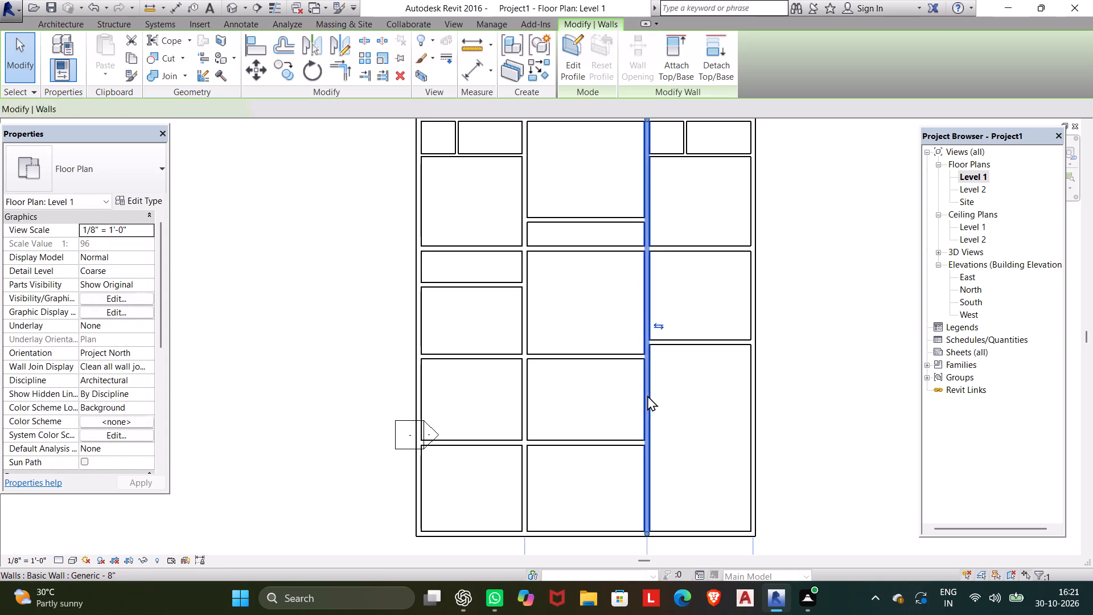
click(606, 438)
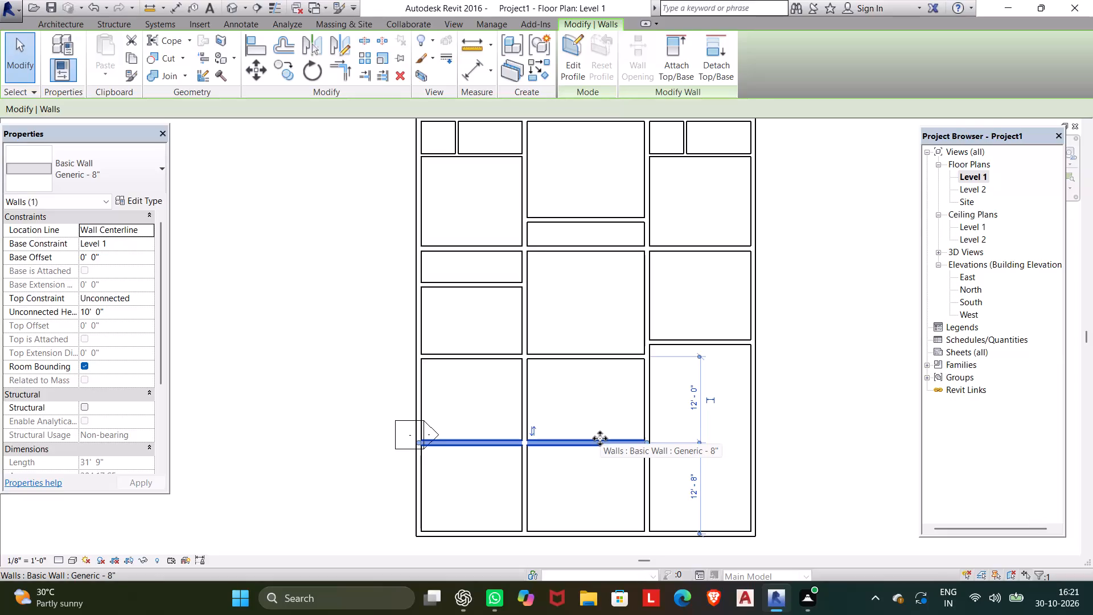
key(Escape)
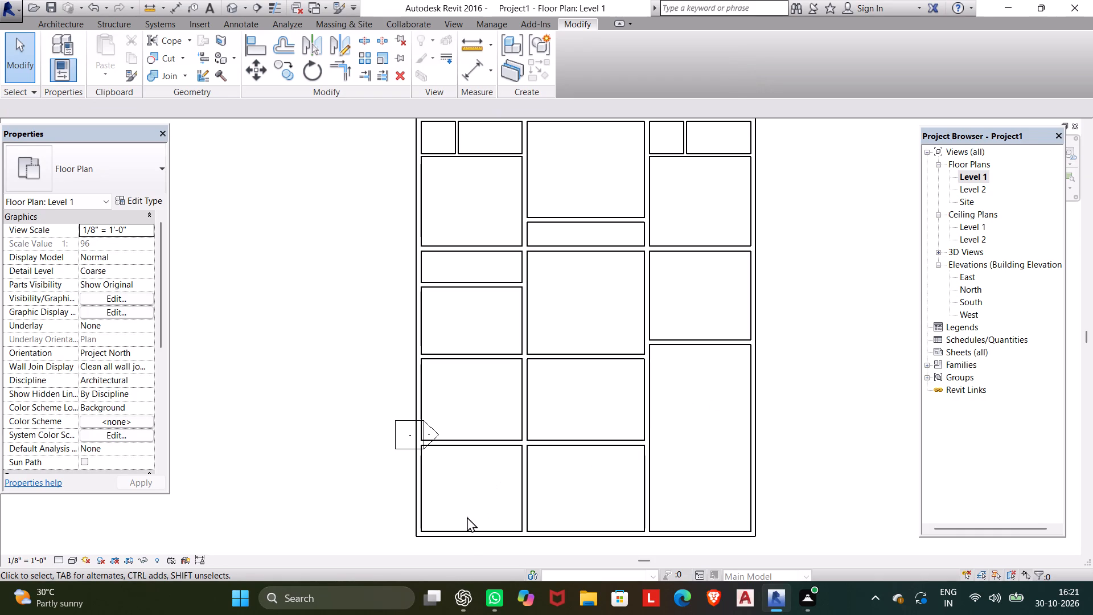
Set the bottom exterior wall 7' 2" below the lowest horizontal interior wall.
click(459, 534)
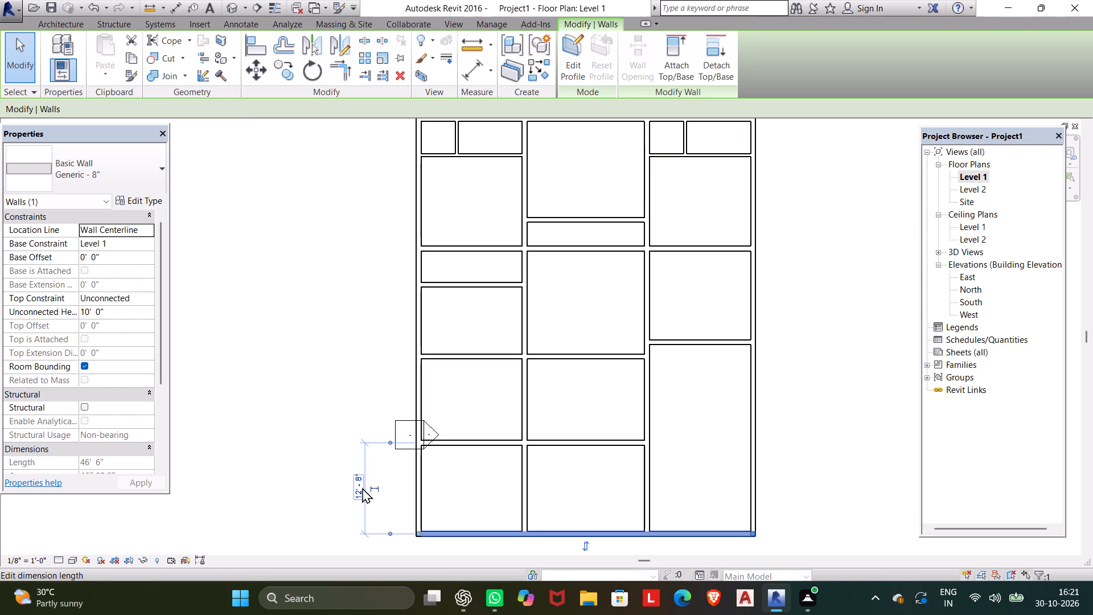
click(362, 487)
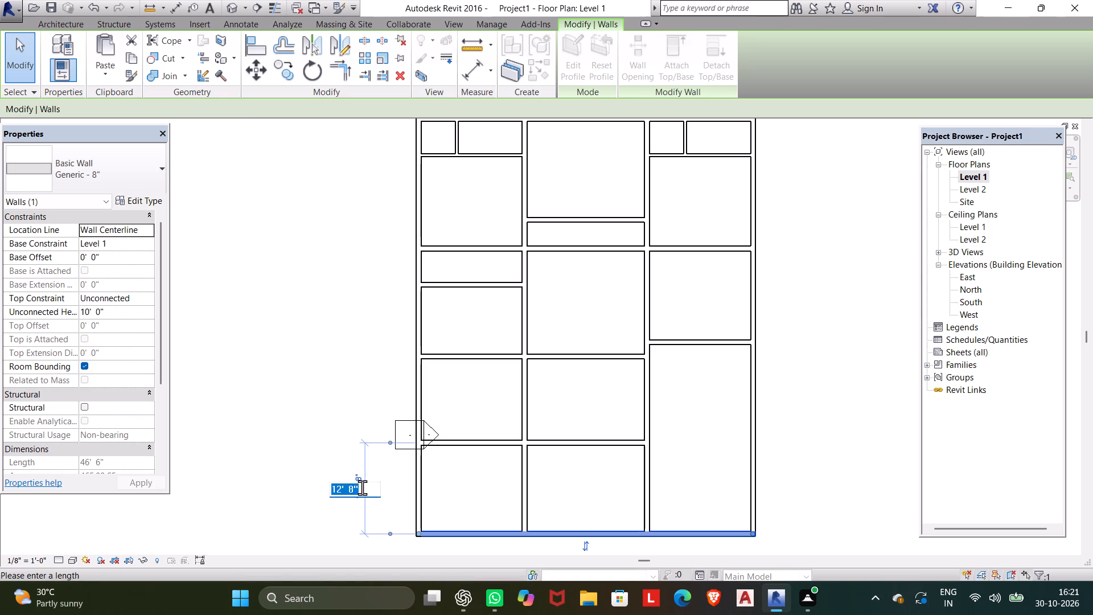
key(7)
key(apostrophe)
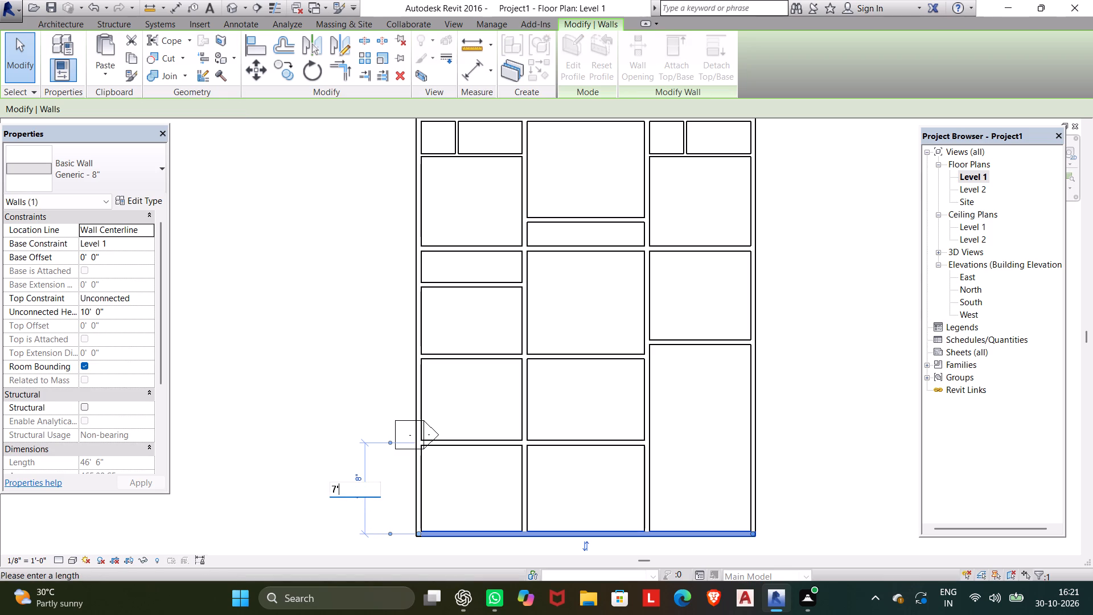
key(2)
key(shift+quotedbl)
key(Return)
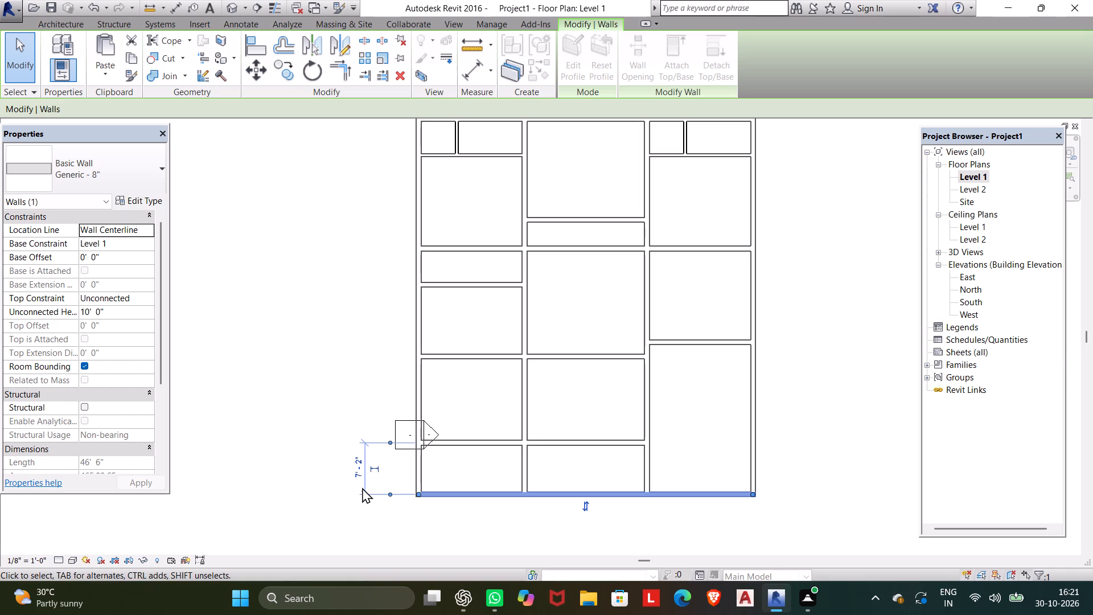
key(Escape)
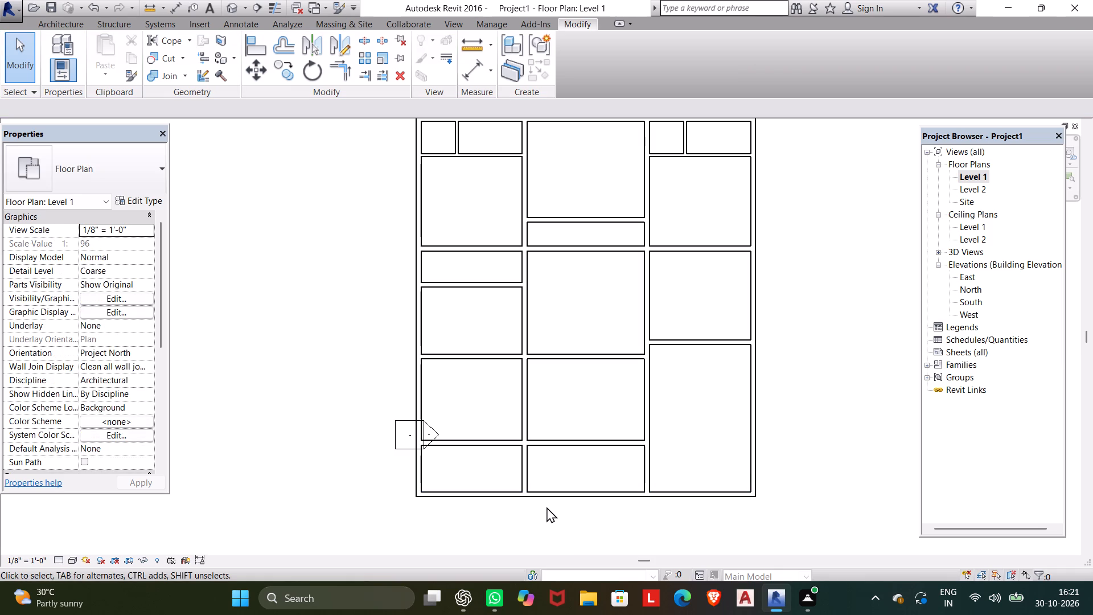
Examine the overall layout and the spacing of the left interior vertical wall and lower horizontal wall, and close the dark pop-up.
scroll(540, 510, down, 1)
middle_drag(540, 511, 526, 553)
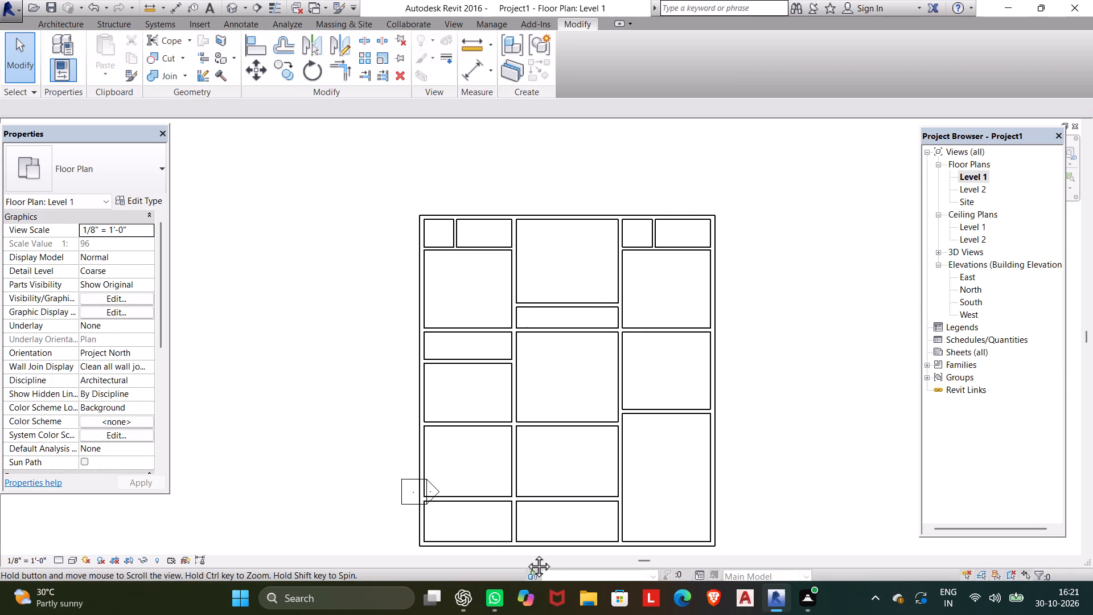
middle_drag(526, 553, 525, 522)
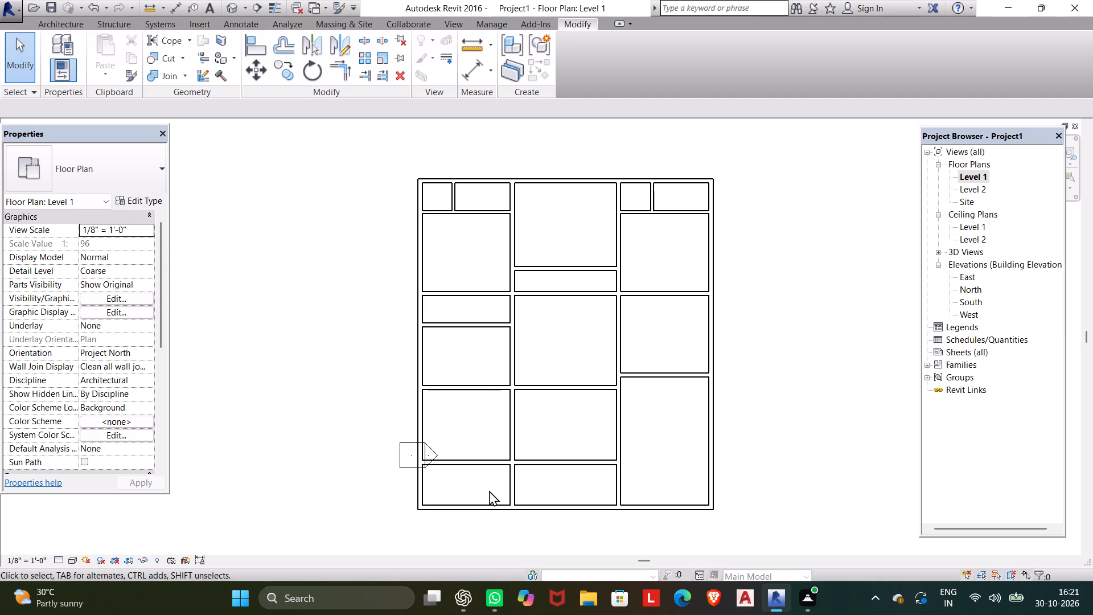
scroll(482, 410, up, 1)
middle_drag(482, 410, 508, 396)
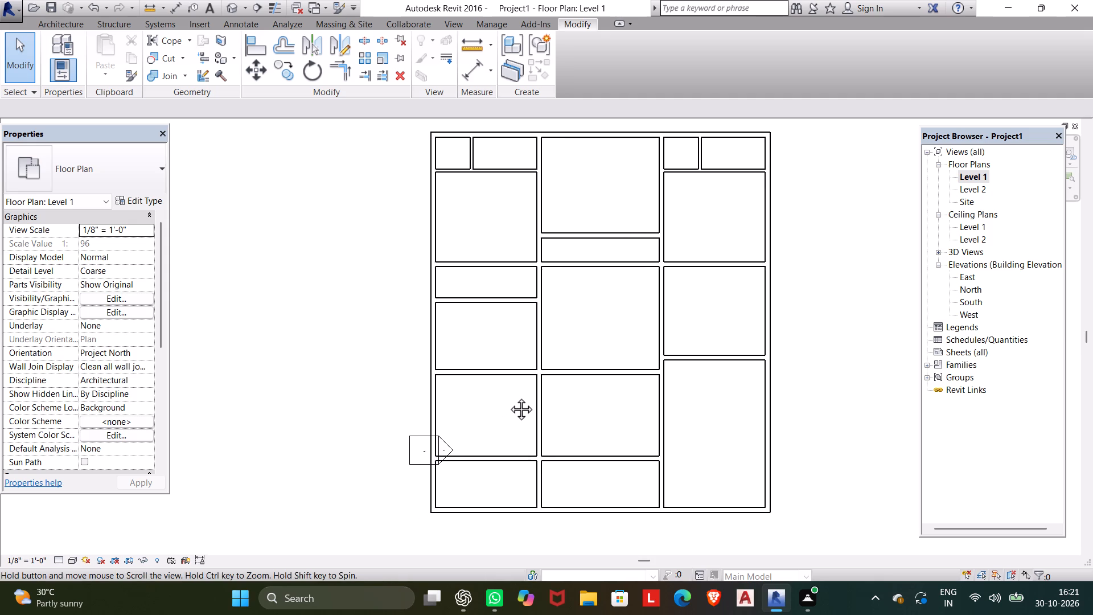
middle_drag(508, 396, 528, 390)
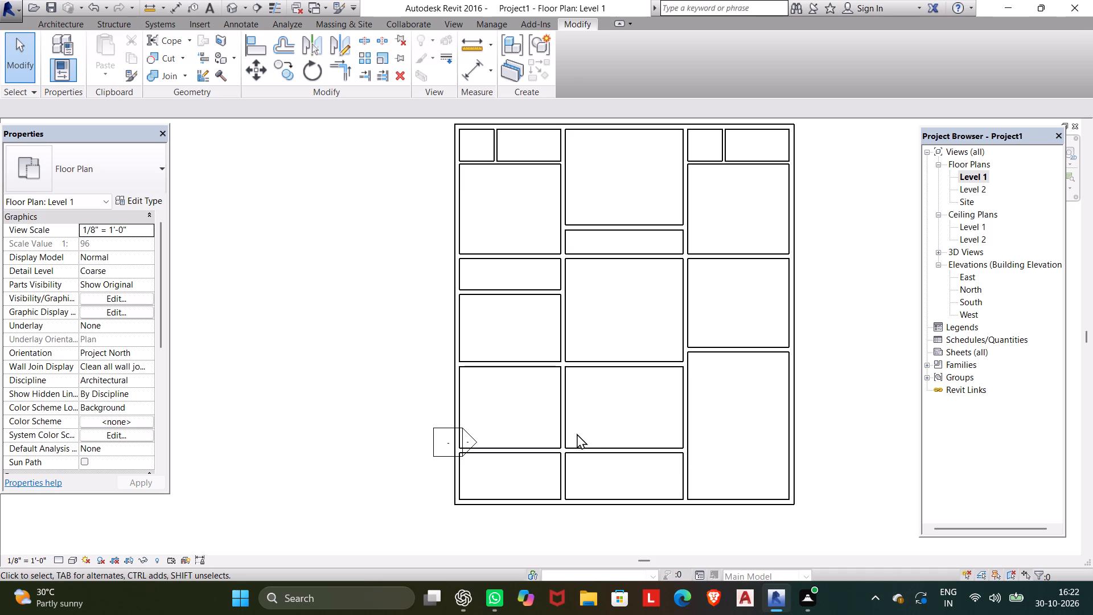
click(562, 431)
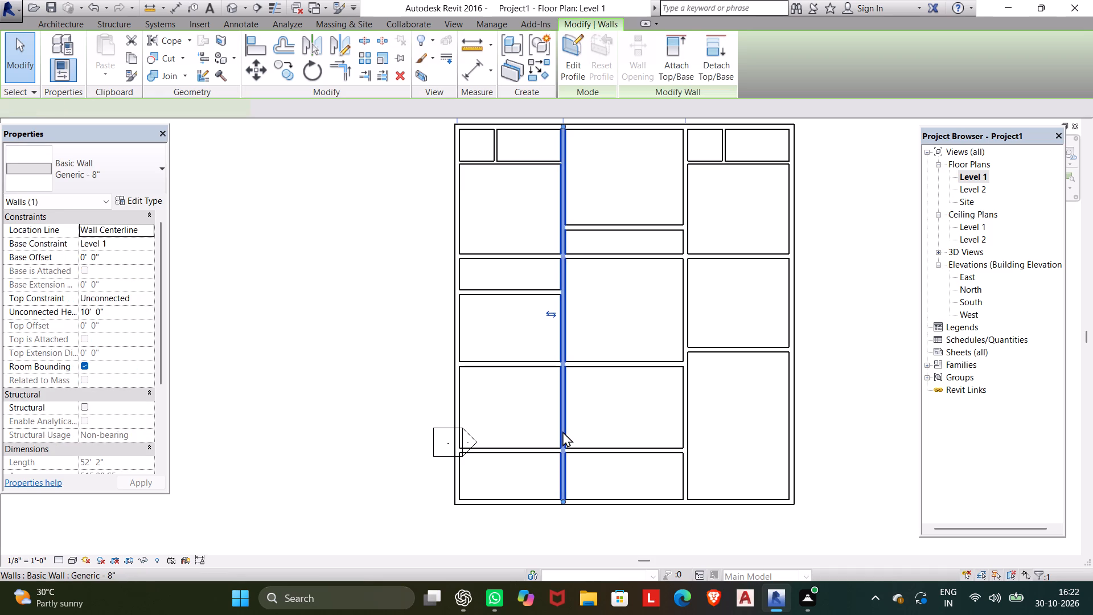
click(617, 363)
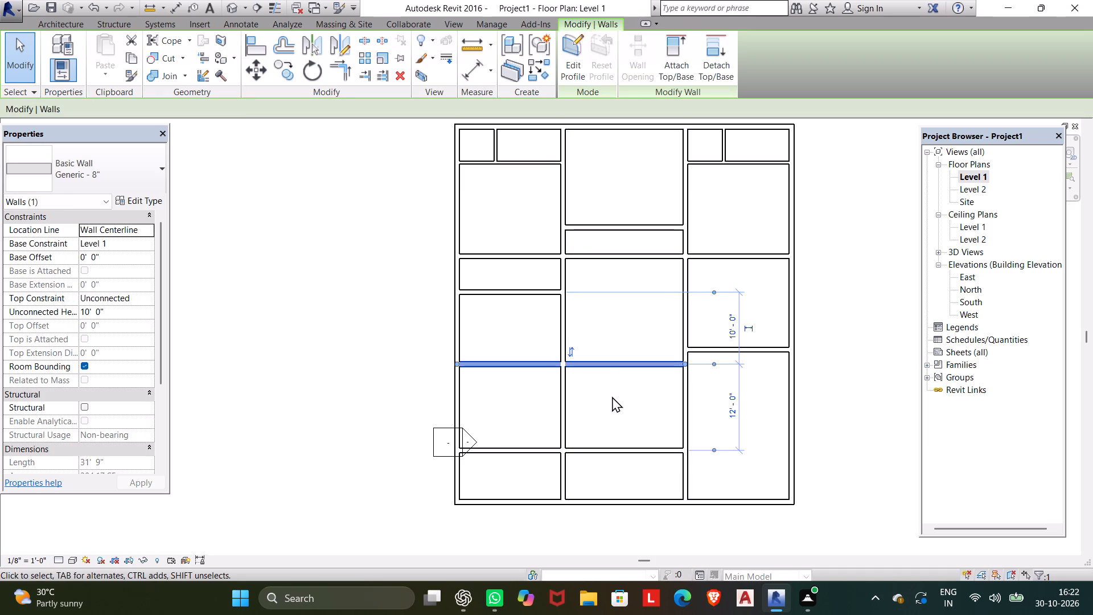
click(569, 431)
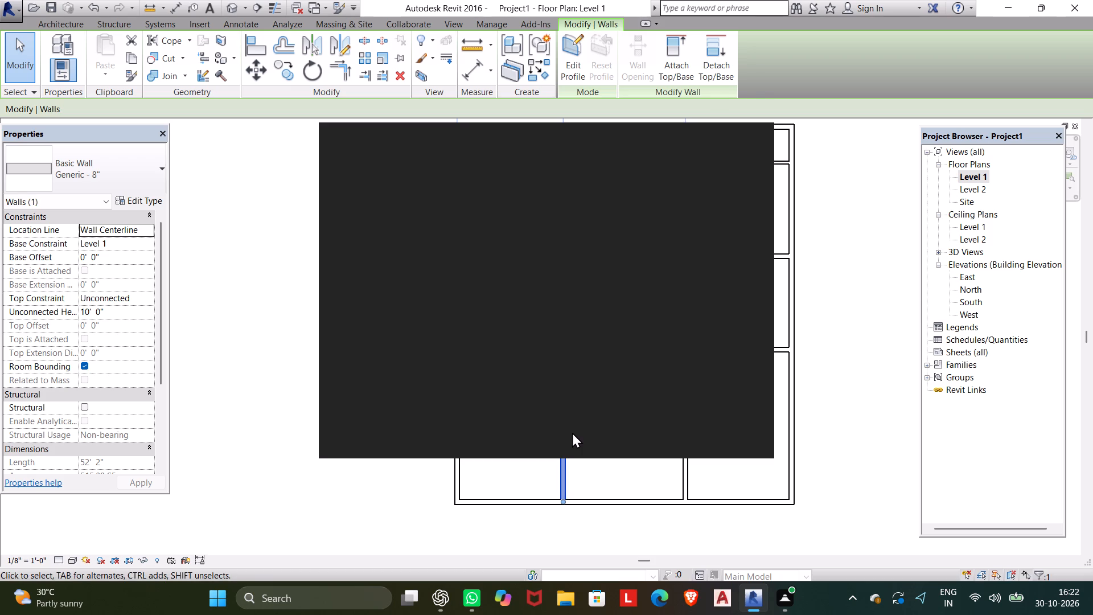
middle_drag(679, 482, 647, 496)
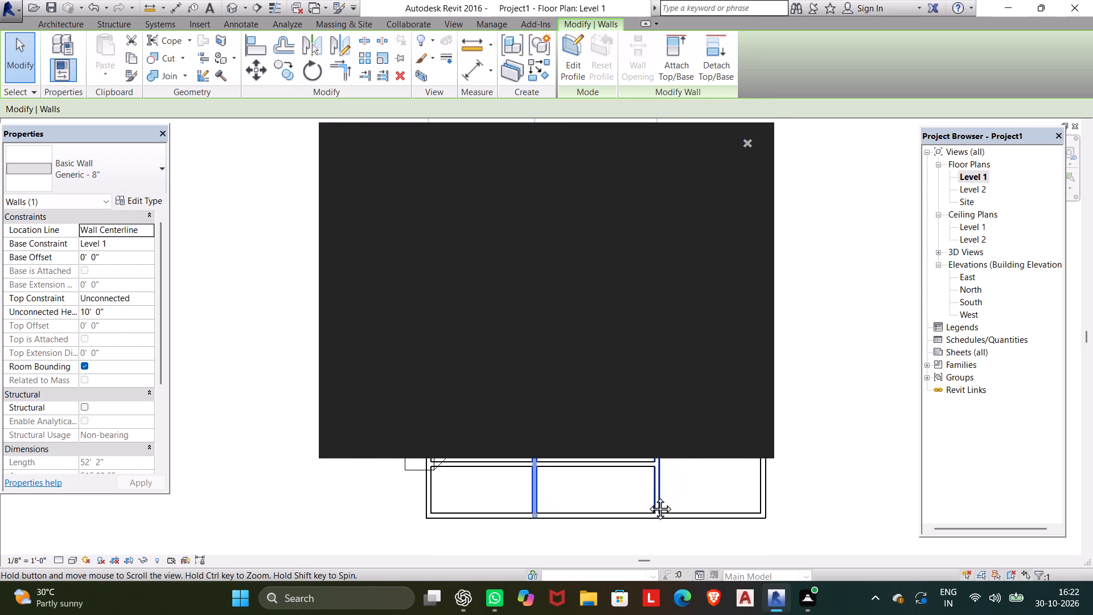
middle_drag(647, 496, 646, 496)
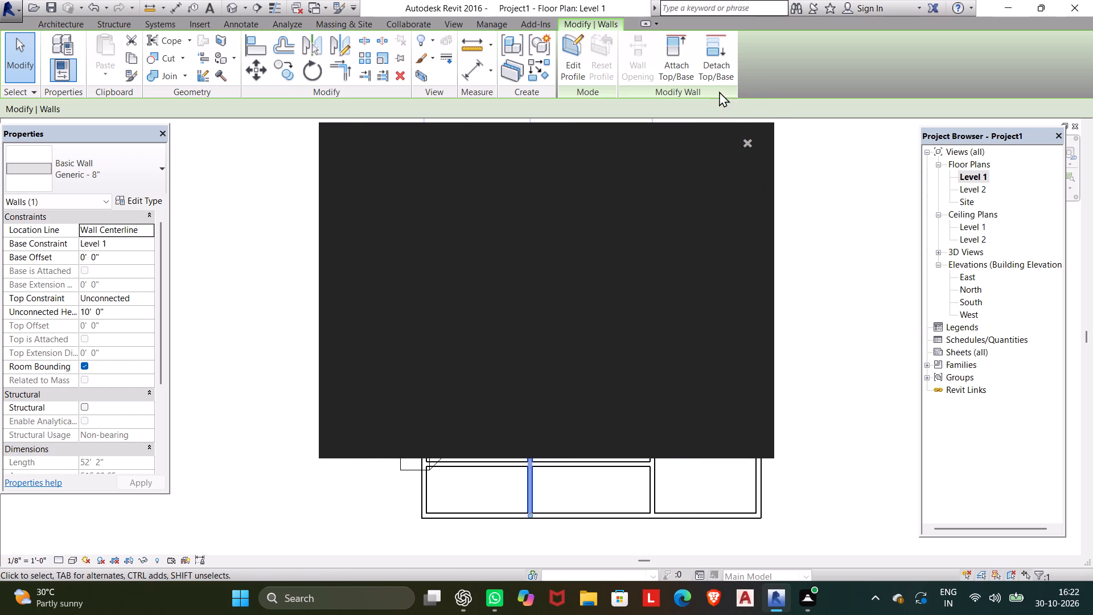
click(750, 145)
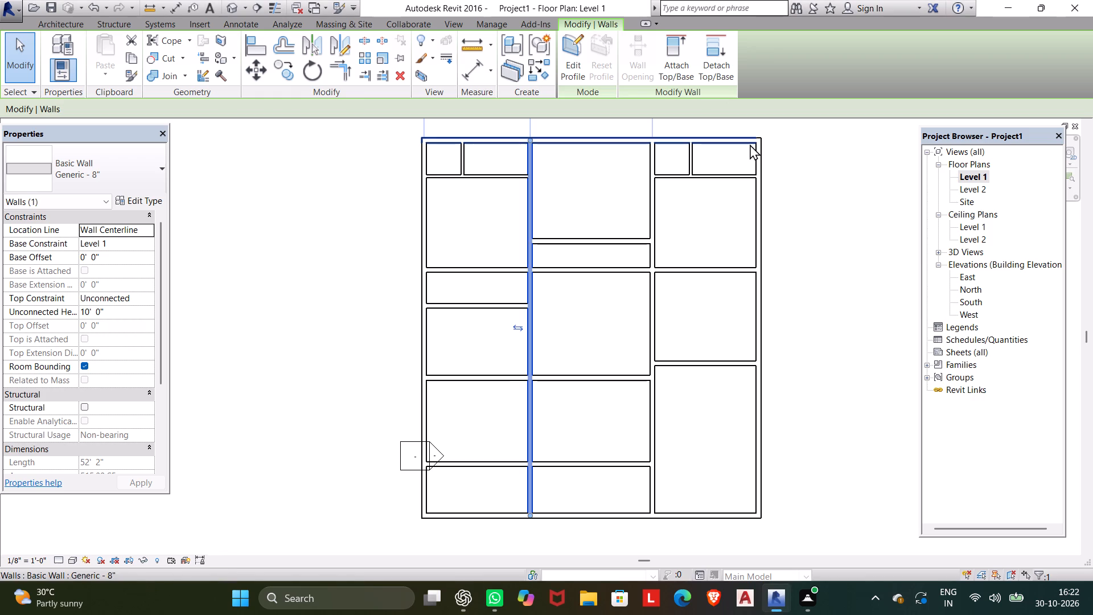
Move the whole floor plan together with the west elevation marker horizontally to the right, between the north and south elevation markers.
scroll(611, 386, up, 1)
scroll(611, 386, down, 2)
middle_drag(612, 386, 672, 375)
scroll(672, 375, down, 2)
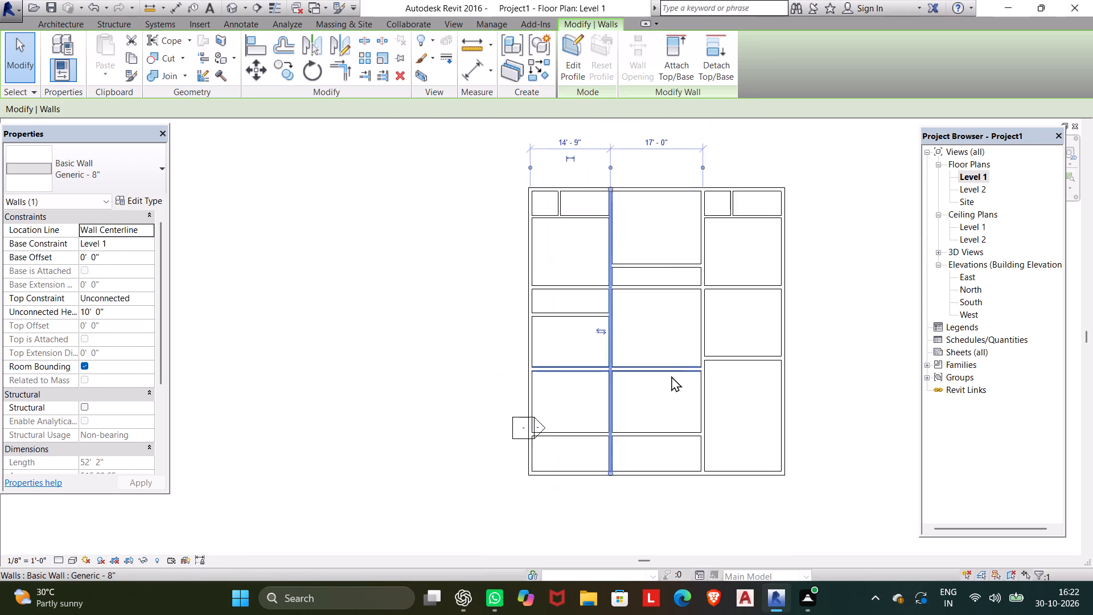
middle_drag(671, 376, 664, 387)
scroll(659, 388, down, 2)
middle_drag(659, 388, 549, 336)
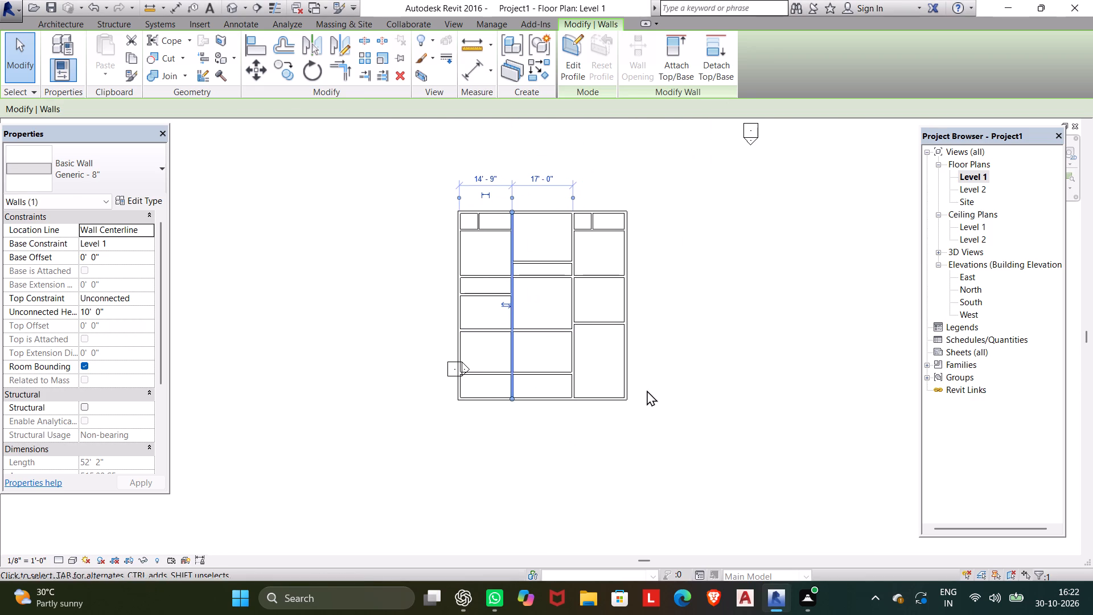
drag(681, 421, 481, 218)
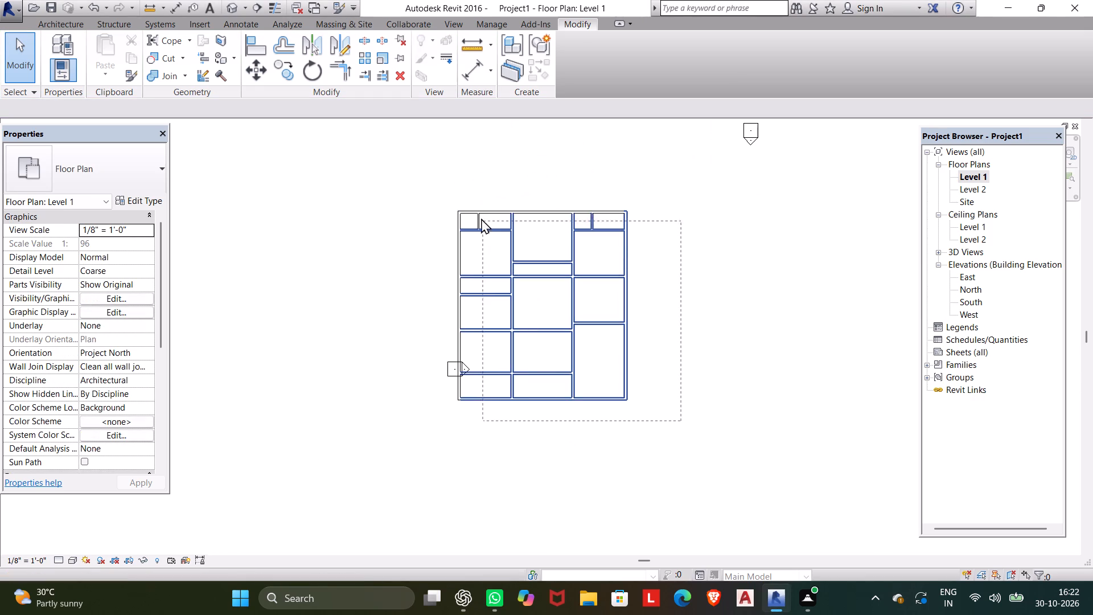
drag(481, 218, 457, 196)
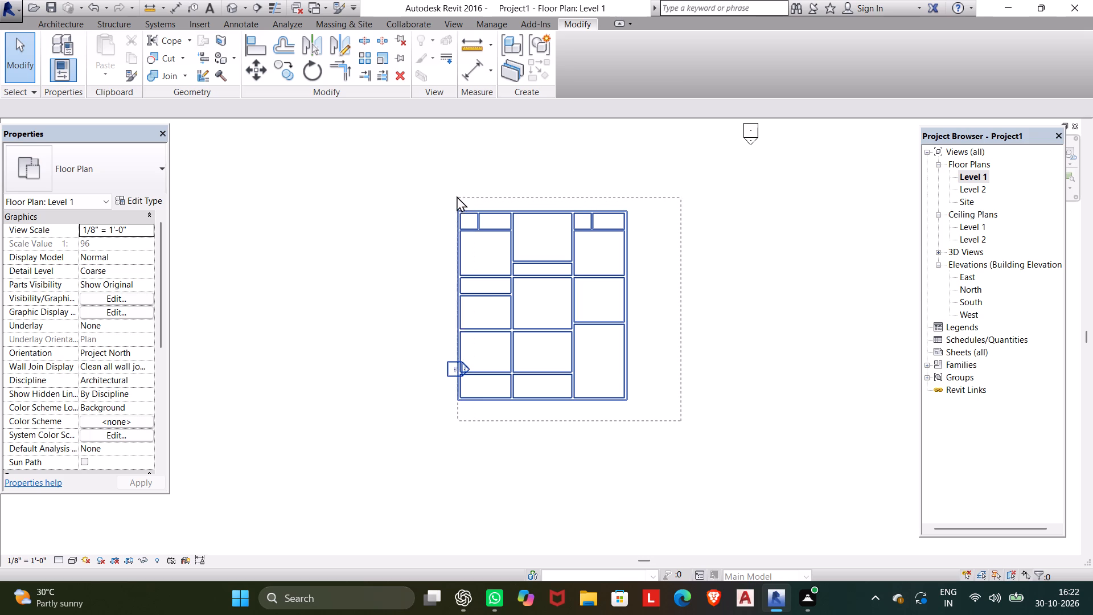
drag(457, 196, 459, 188)
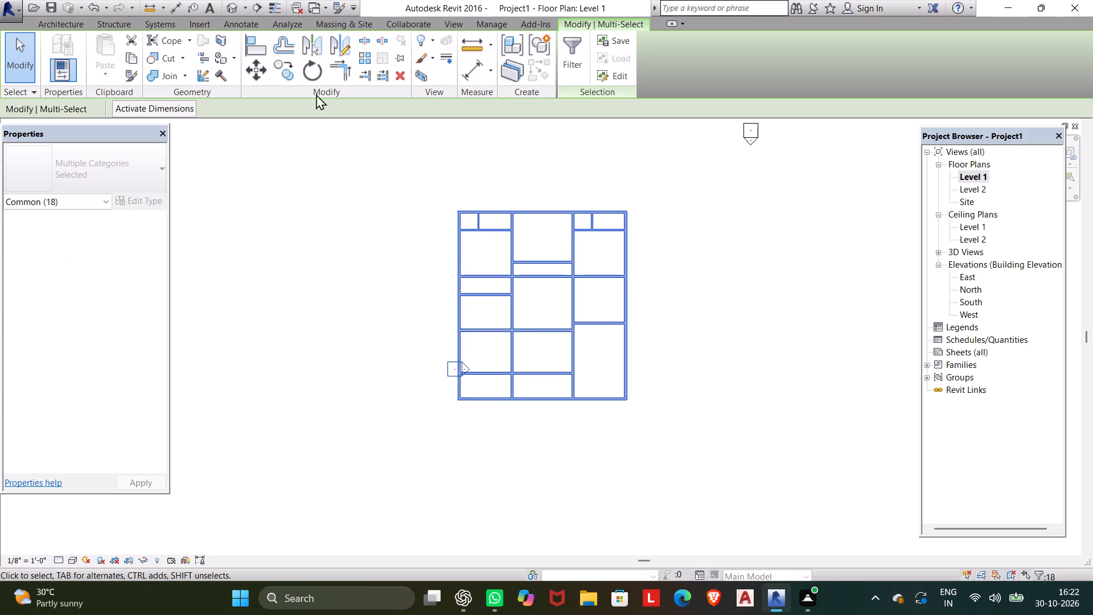
click(255, 69)
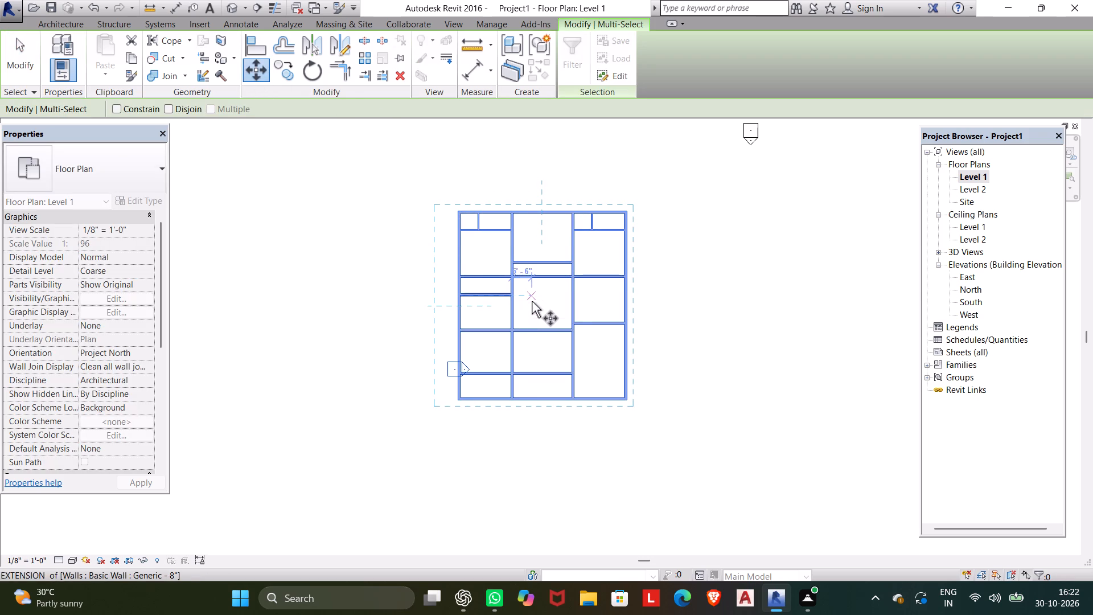
drag(535, 308, 654, 335)
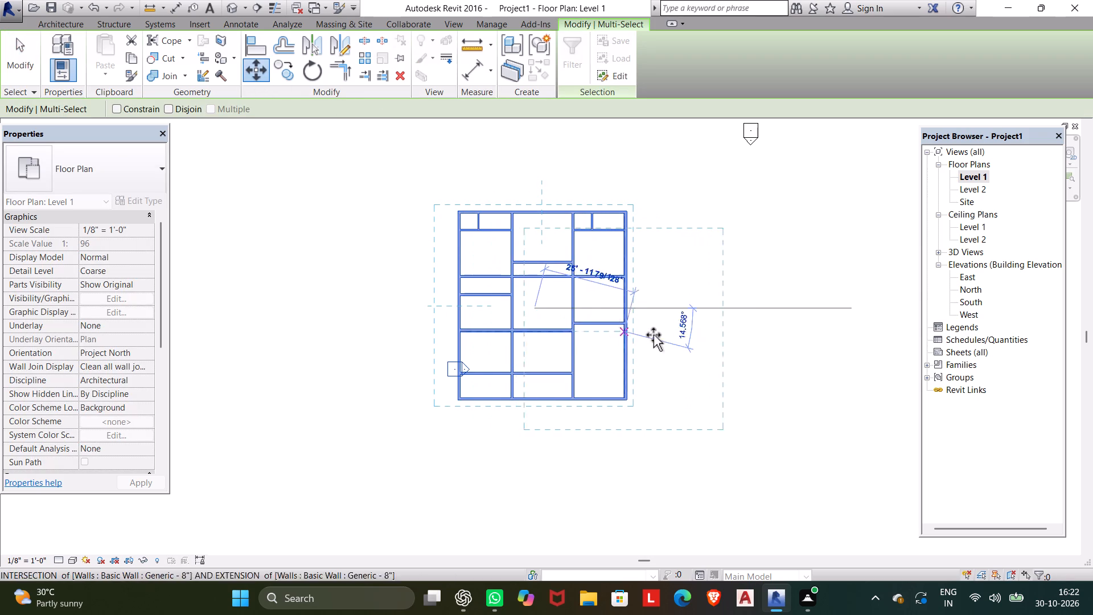
drag(654, 335, 717, 312)
click(717, 311)
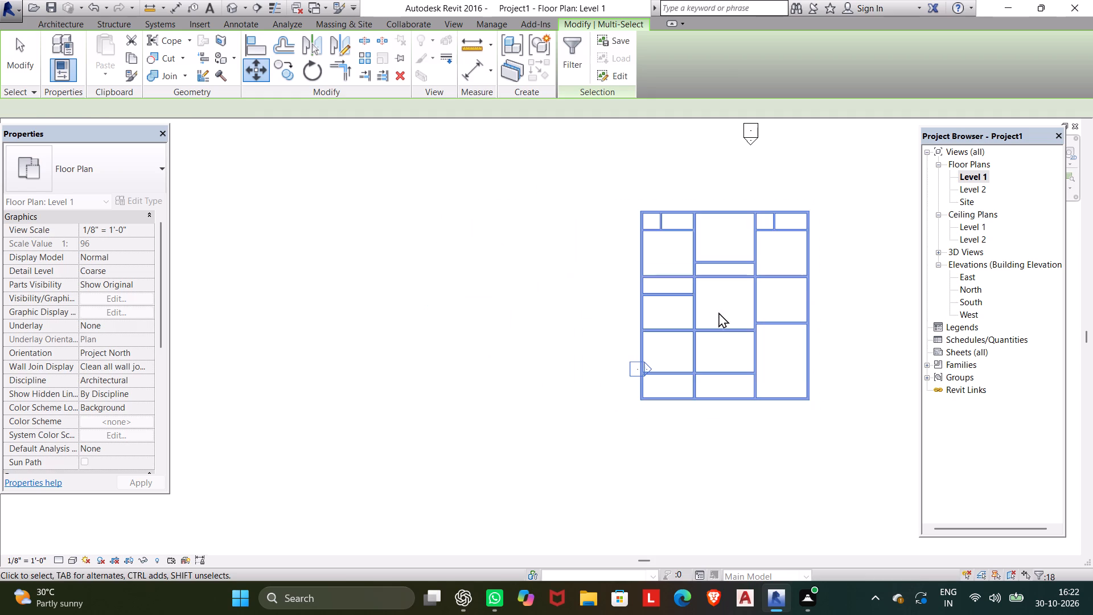
scroll(679, 326, down, 1)
middle_drag(676, 327, 510, 286)
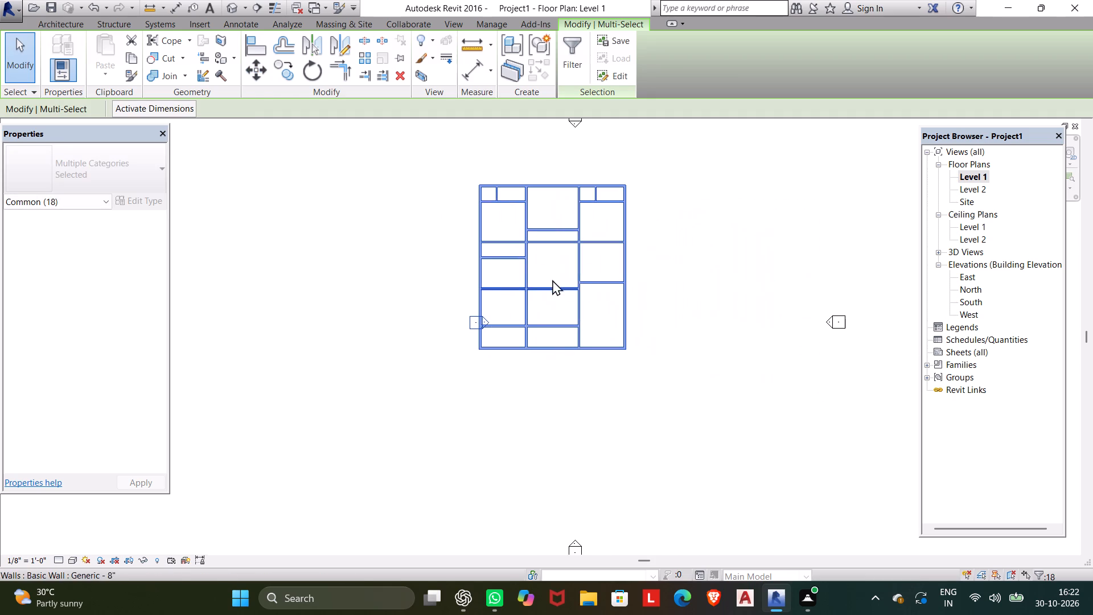
Move the whole floor plan and west elevation marker diagonally toward the lower right, between the north and south markers, and clear the selection.
drag(580, 319, 658, 358)
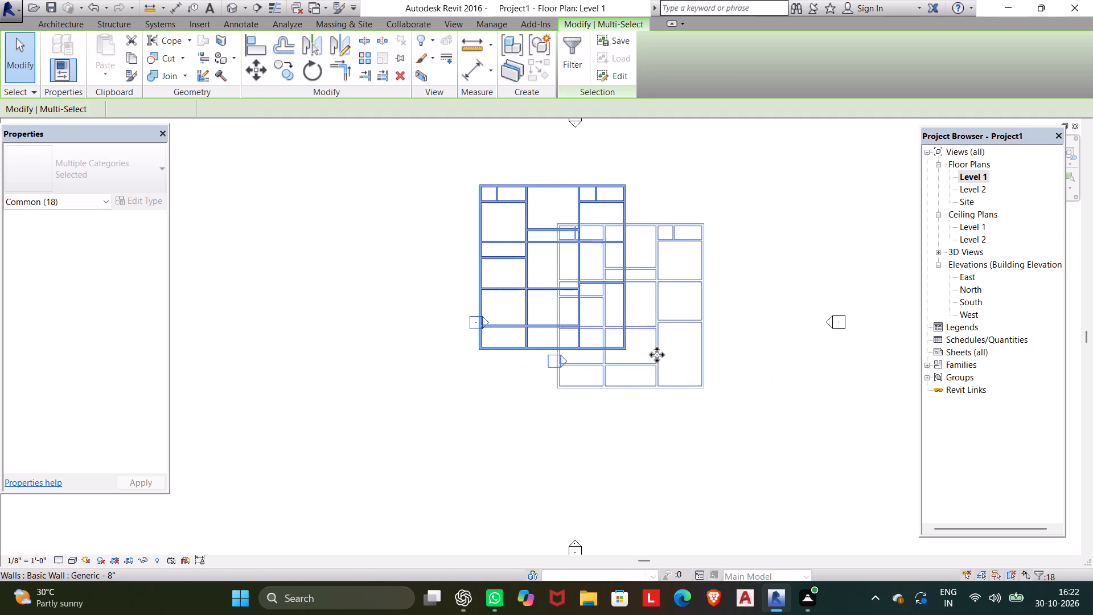
drag(644, 347, 574, 352)
key(Escape)
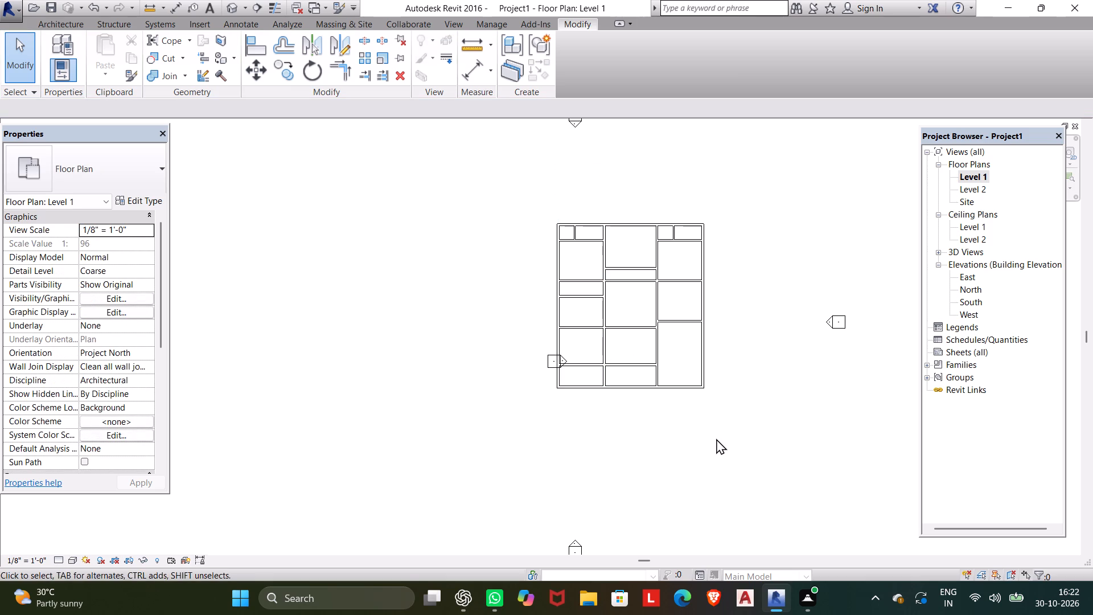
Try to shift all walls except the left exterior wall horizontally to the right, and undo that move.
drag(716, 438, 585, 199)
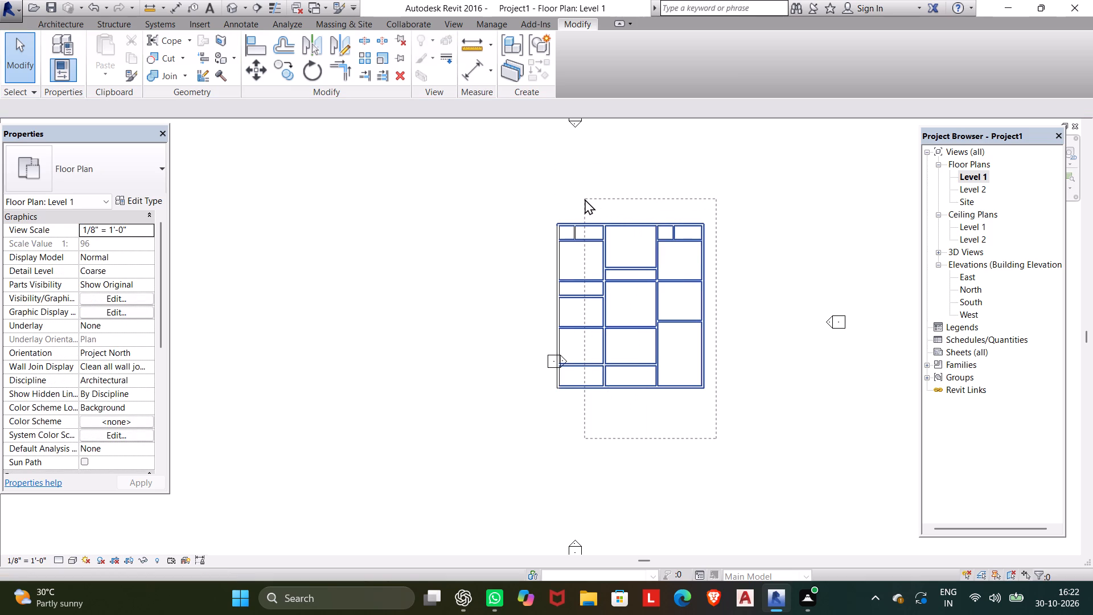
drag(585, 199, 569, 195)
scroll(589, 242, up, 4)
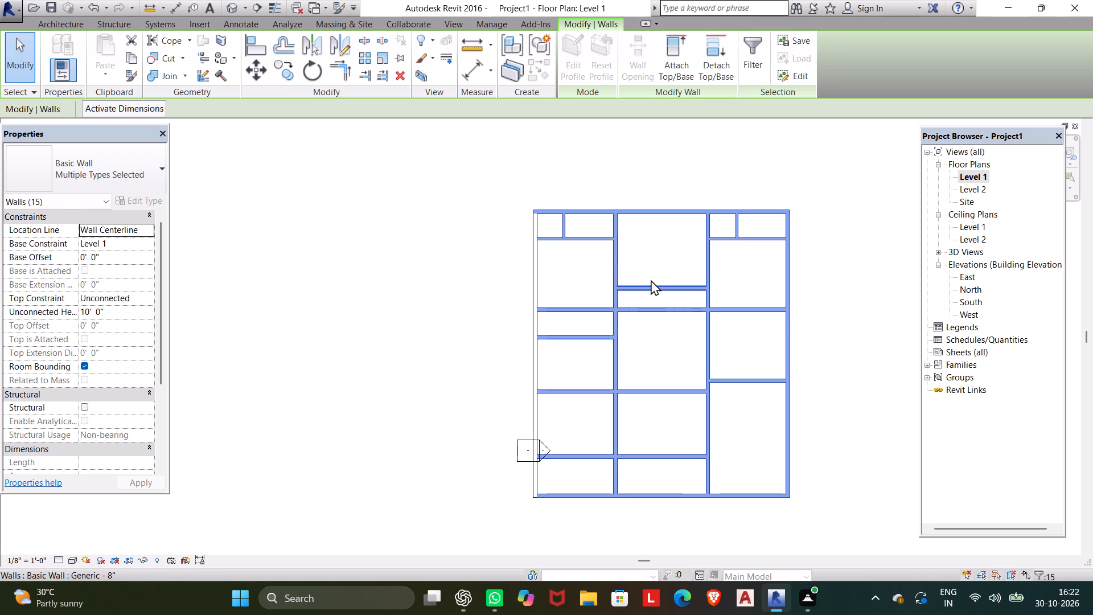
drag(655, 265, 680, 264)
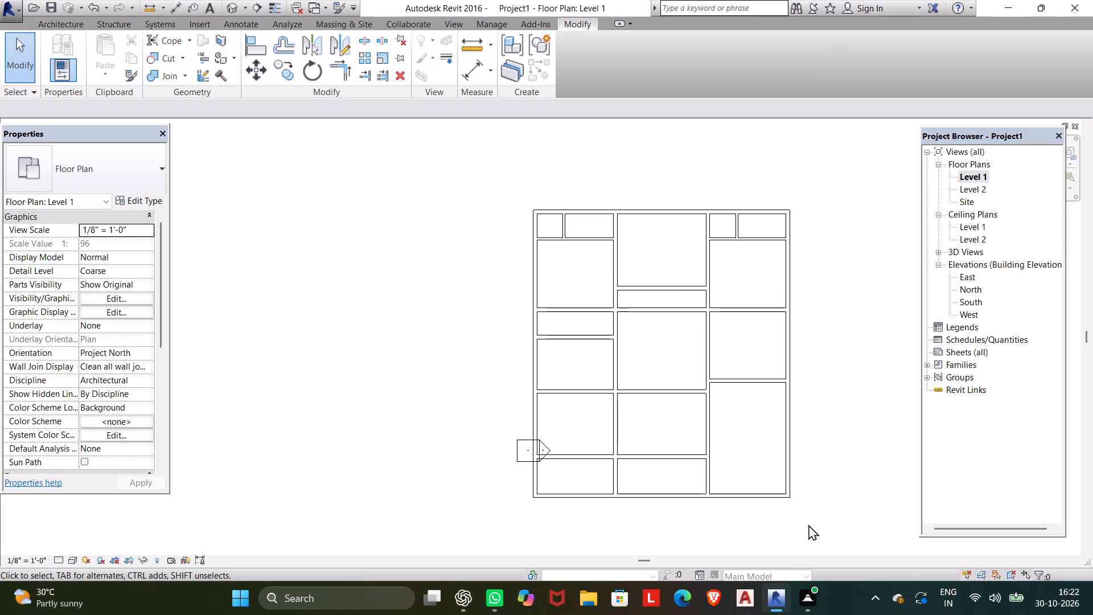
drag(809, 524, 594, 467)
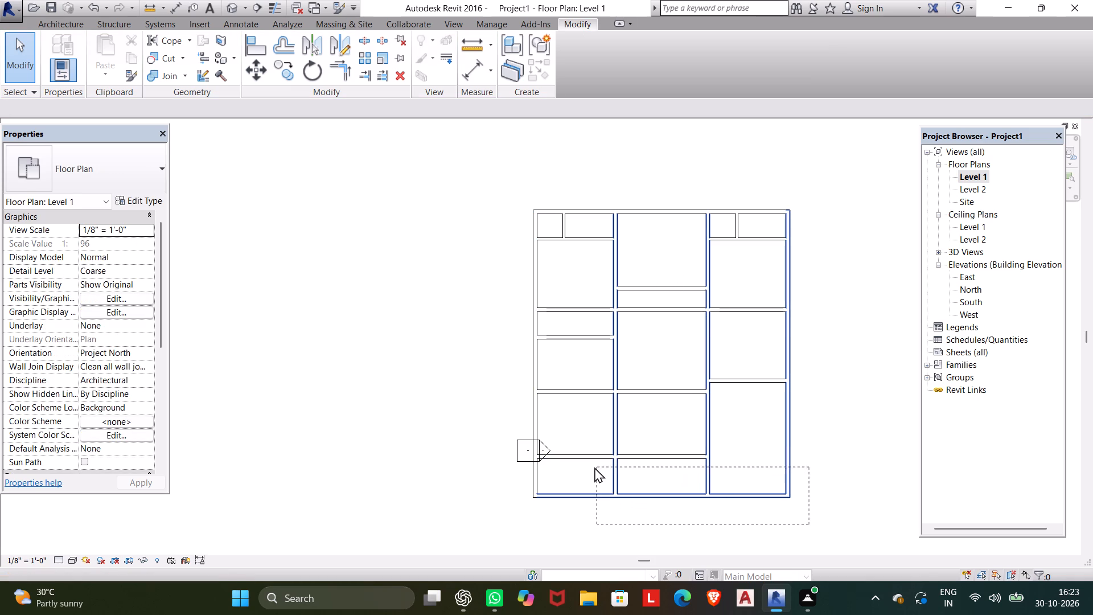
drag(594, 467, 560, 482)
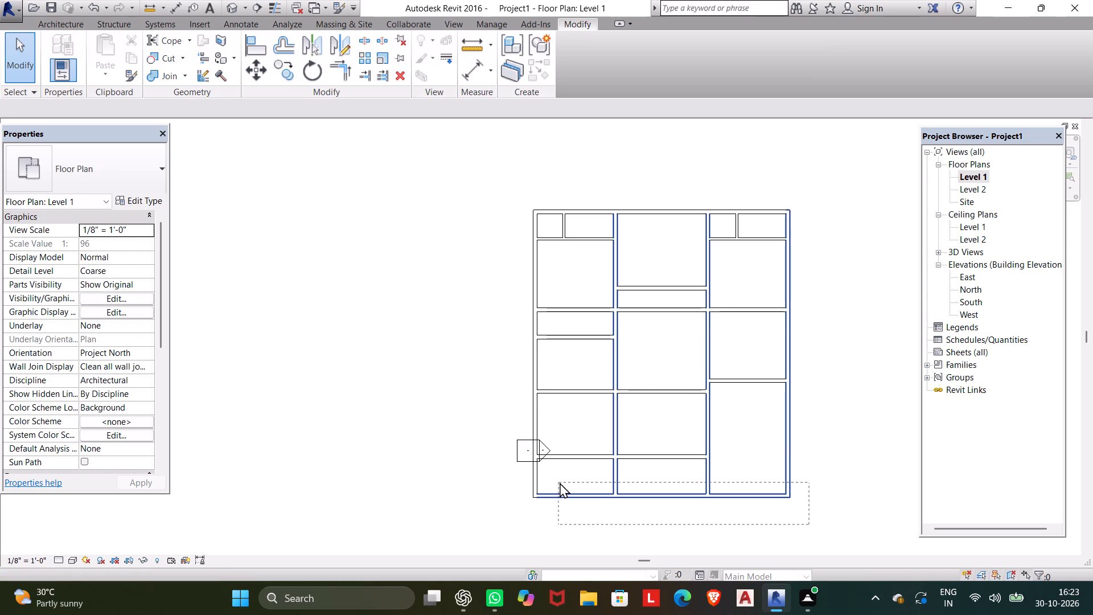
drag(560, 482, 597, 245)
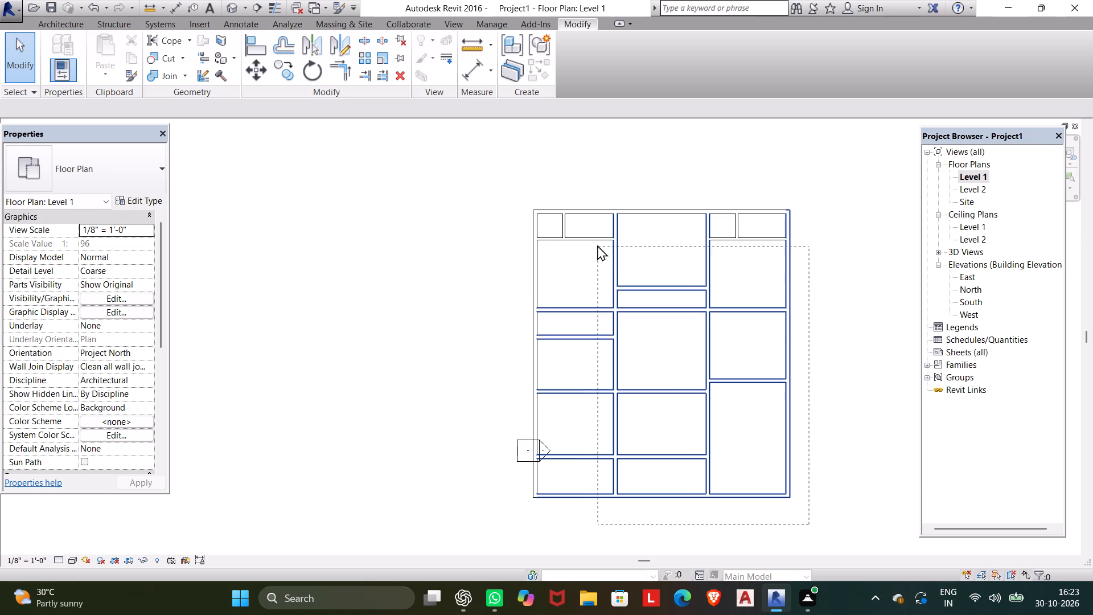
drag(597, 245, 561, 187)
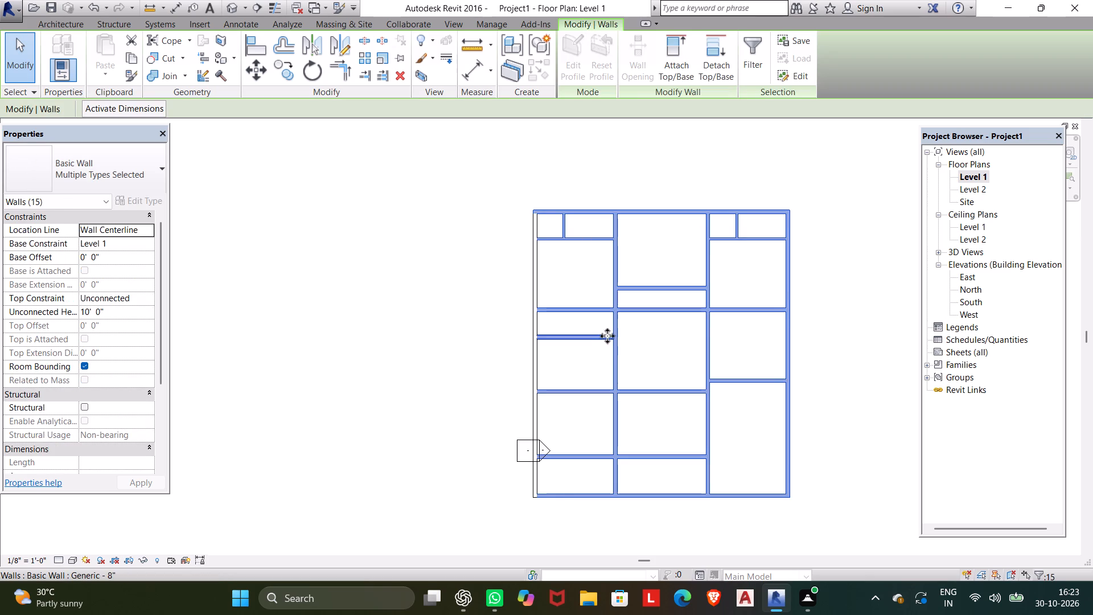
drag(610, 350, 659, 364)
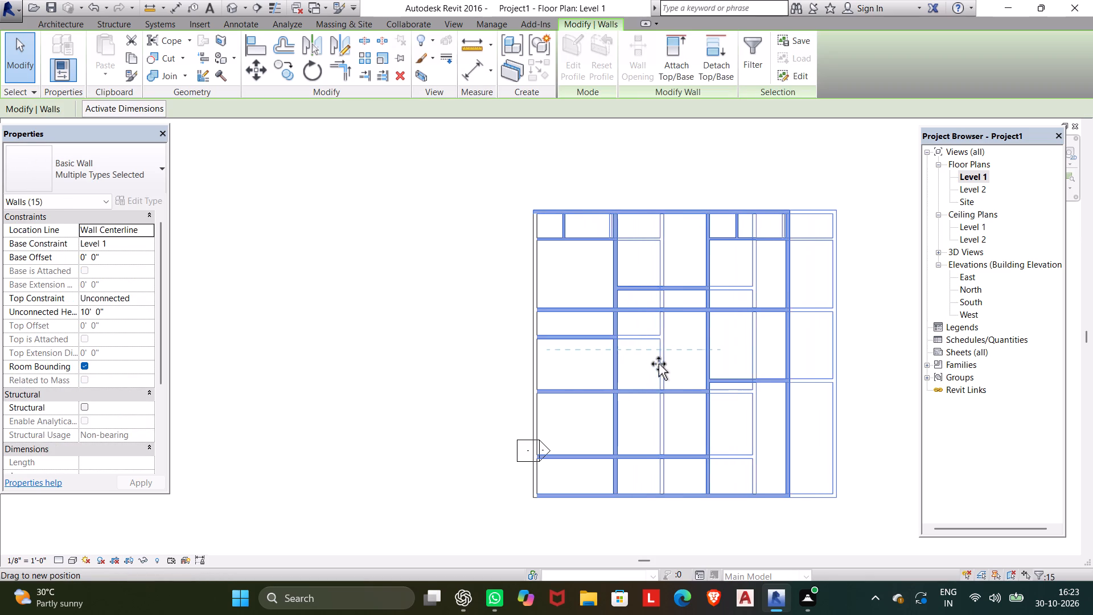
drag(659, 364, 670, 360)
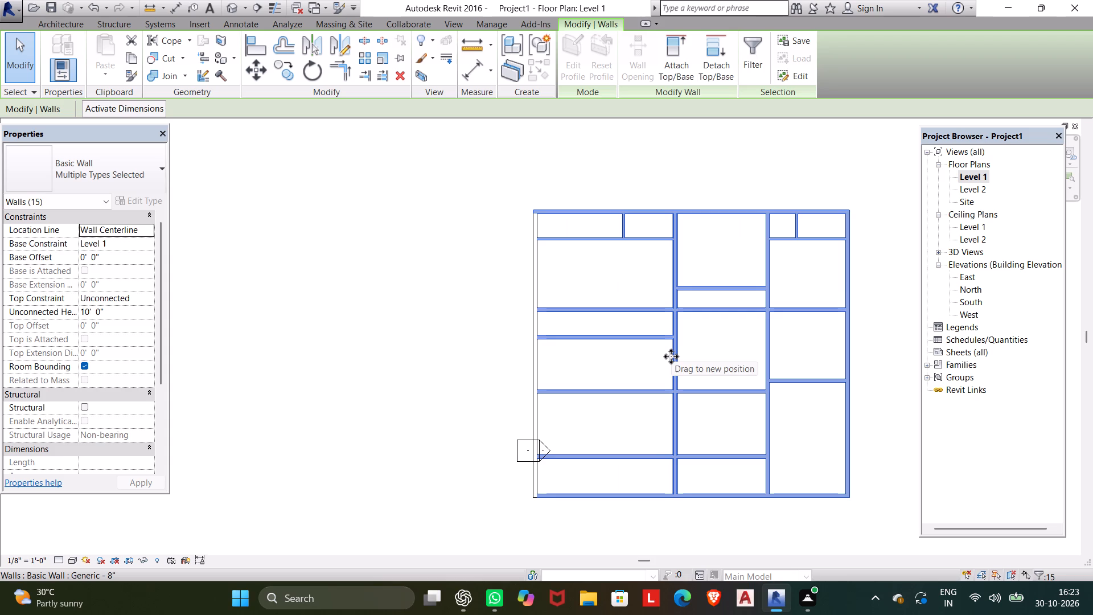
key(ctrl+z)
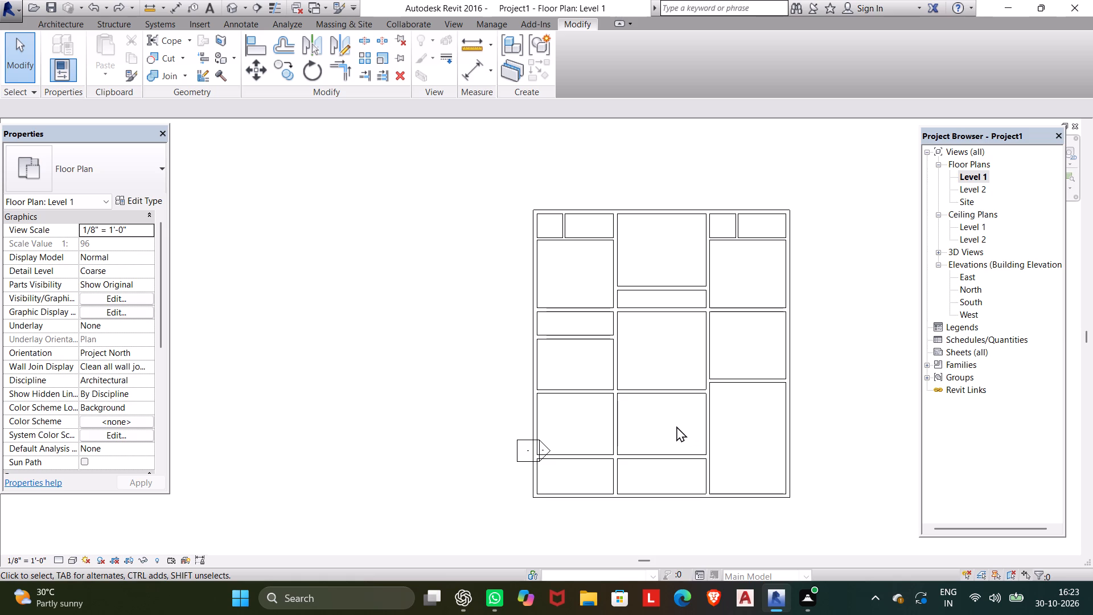
Split the left interior vertical wall where the lower horizontal wall above the bottom two room rows crosses it, closing the dark pop-up.
click(613, 477)
scroll(615, 496, up, 3)
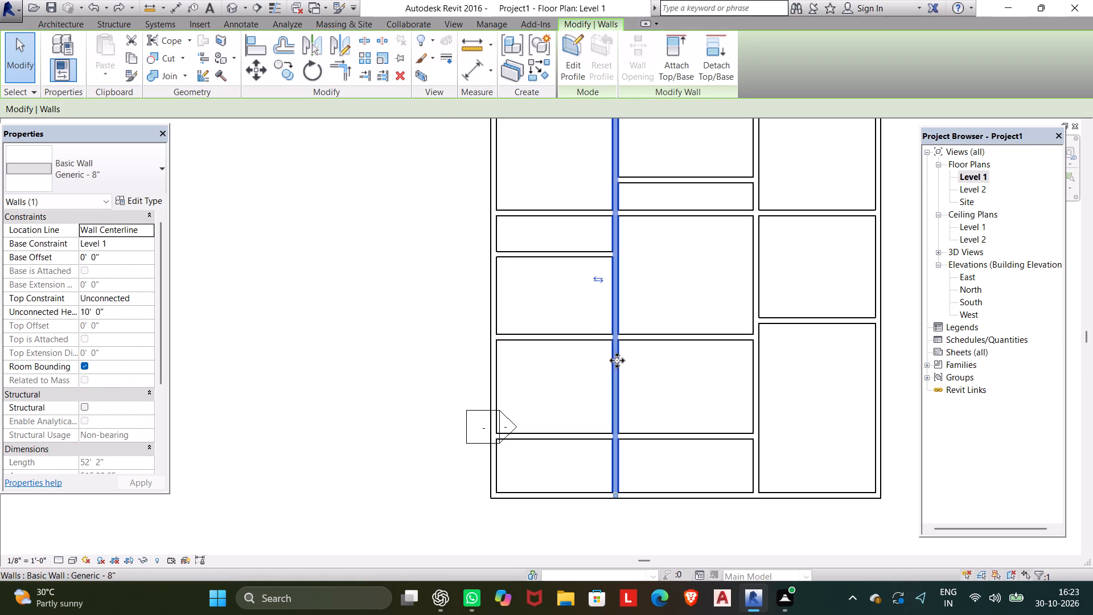
click(369, 41)
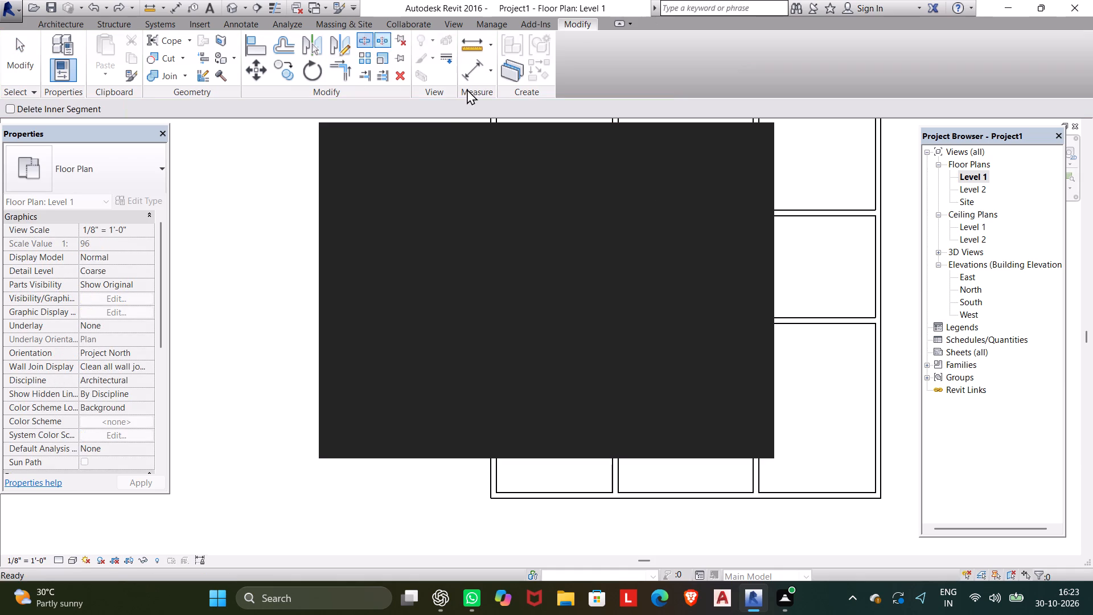
click(746, 140)
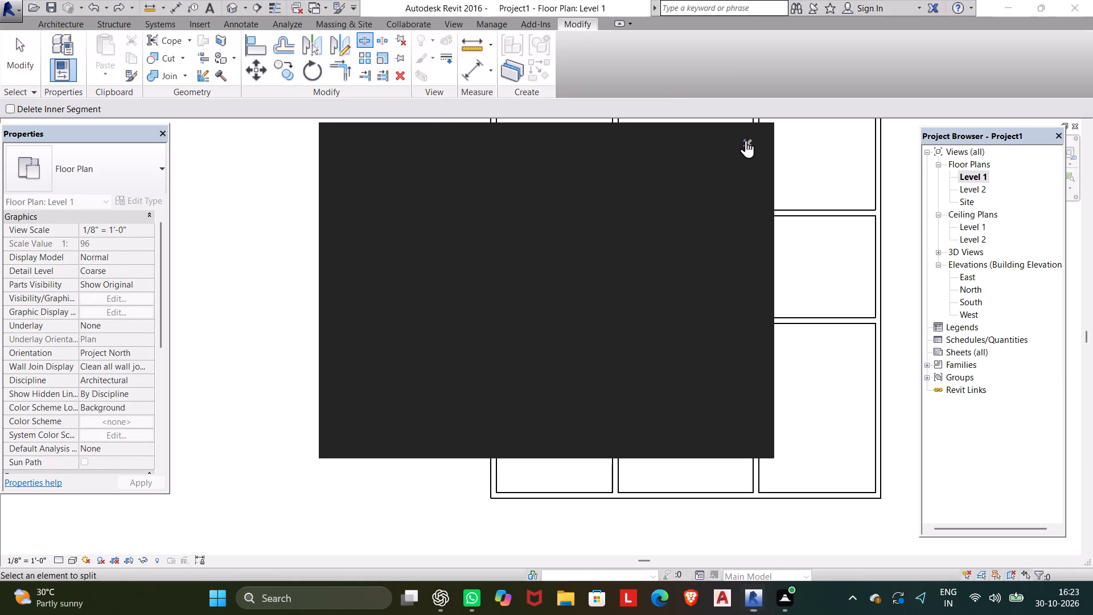
scroll(599, 354, up, 6)
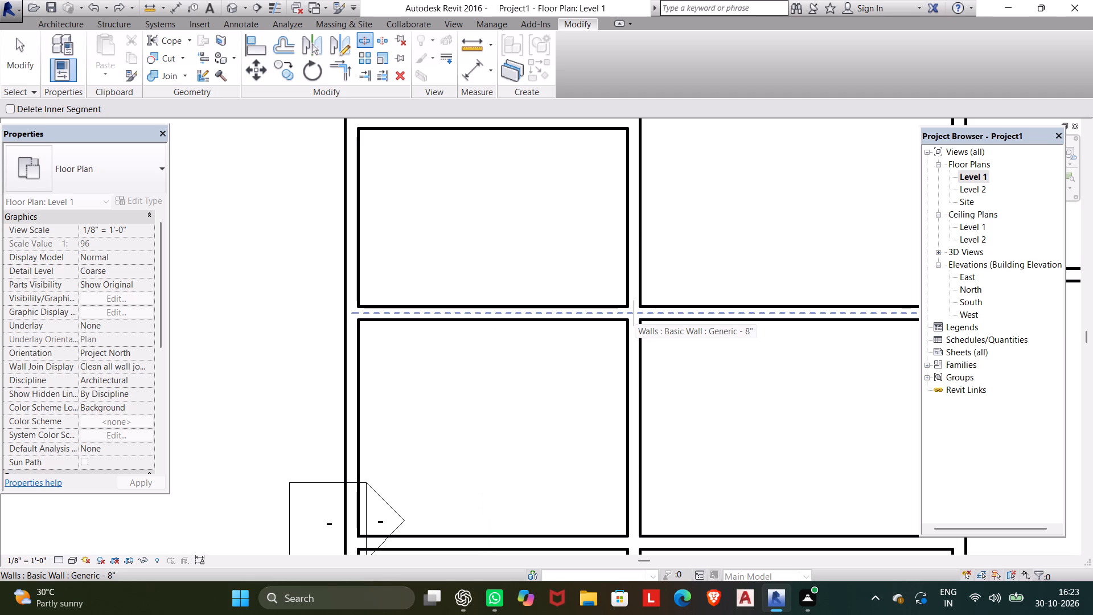
click(634, 321)
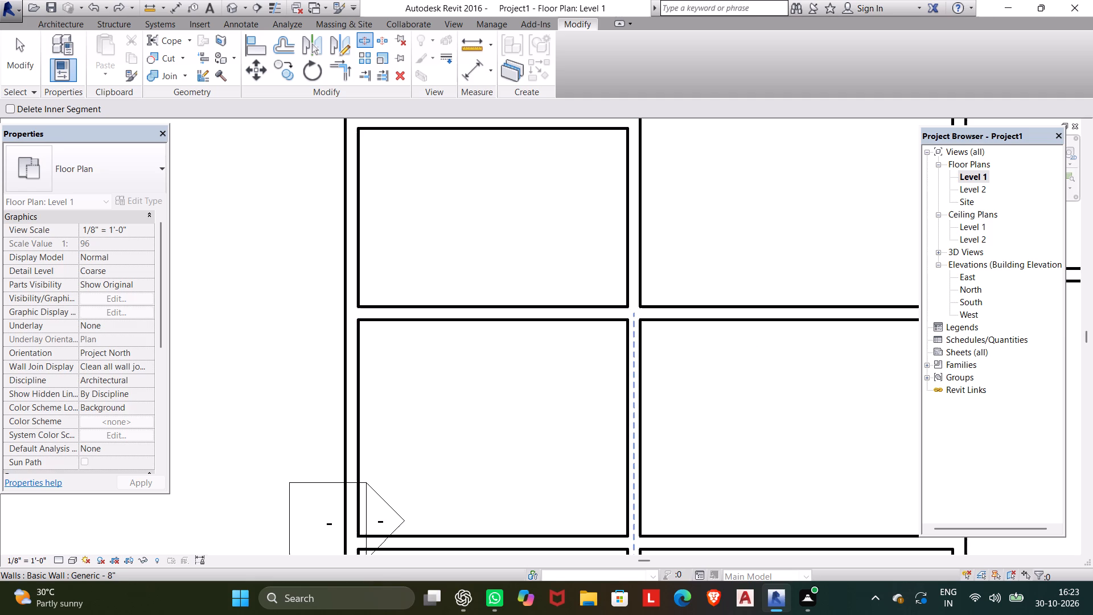
click(634, 321)
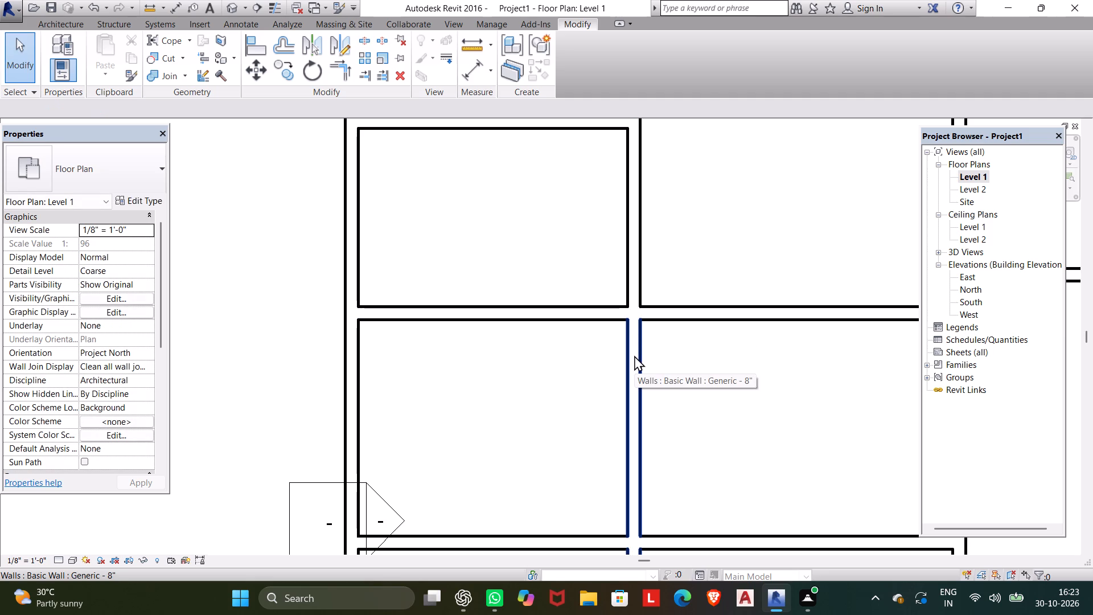
key(Escape)
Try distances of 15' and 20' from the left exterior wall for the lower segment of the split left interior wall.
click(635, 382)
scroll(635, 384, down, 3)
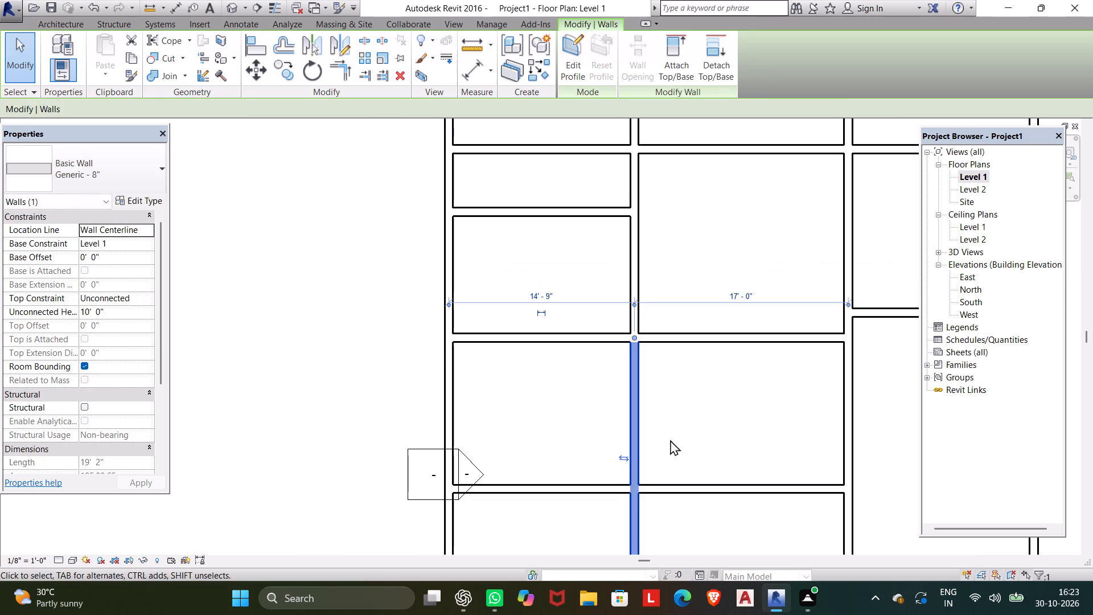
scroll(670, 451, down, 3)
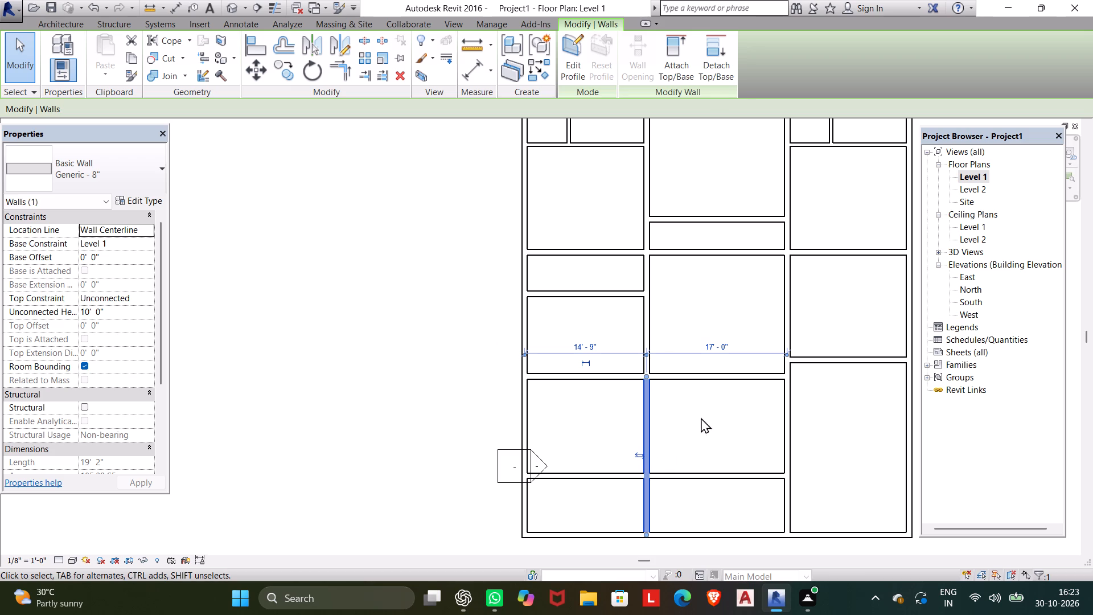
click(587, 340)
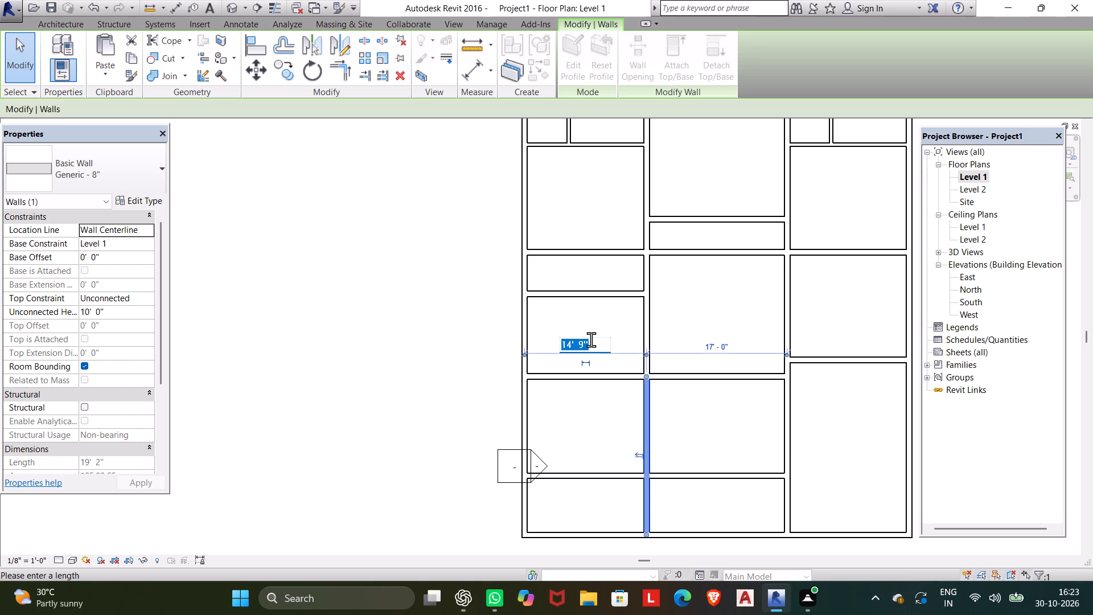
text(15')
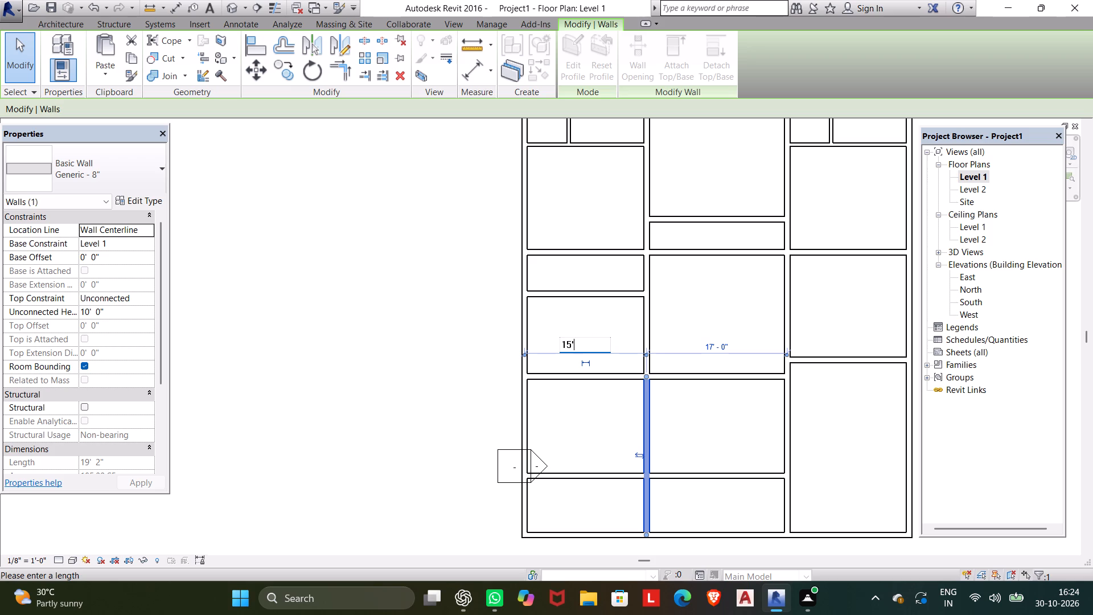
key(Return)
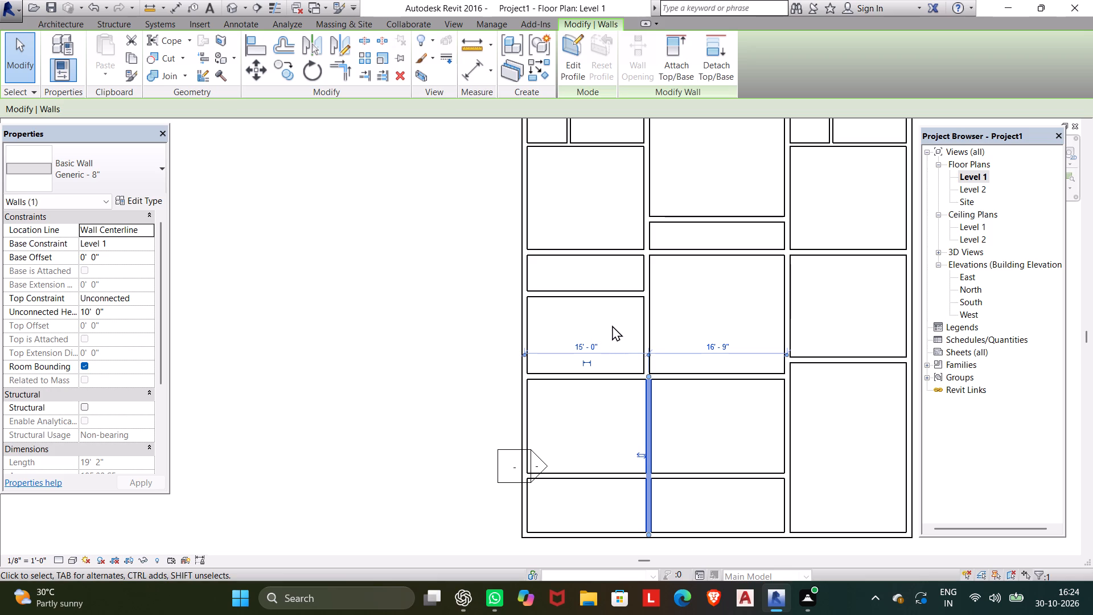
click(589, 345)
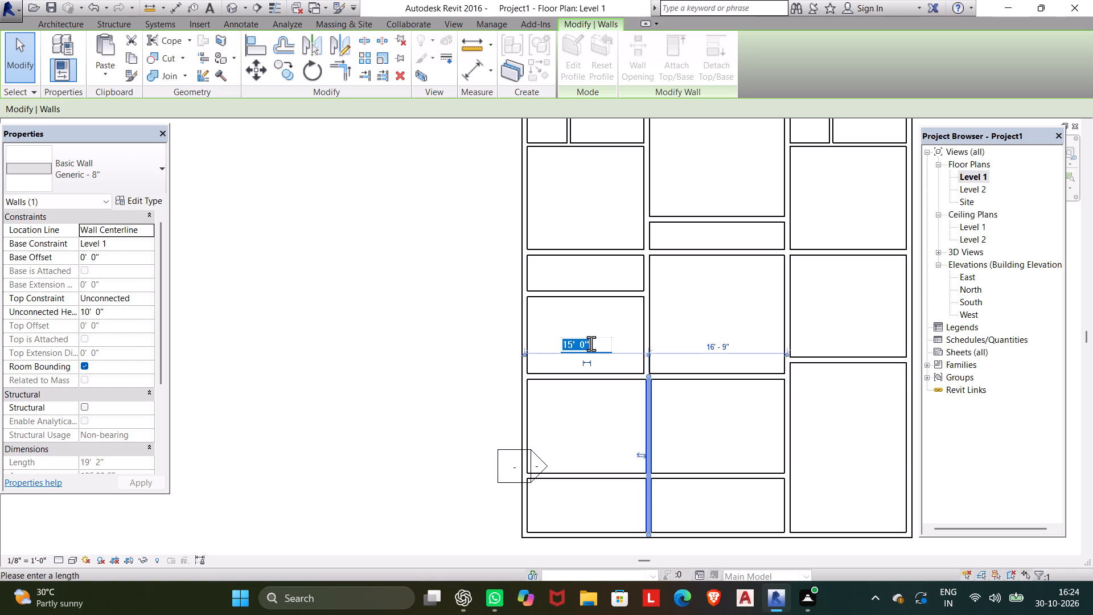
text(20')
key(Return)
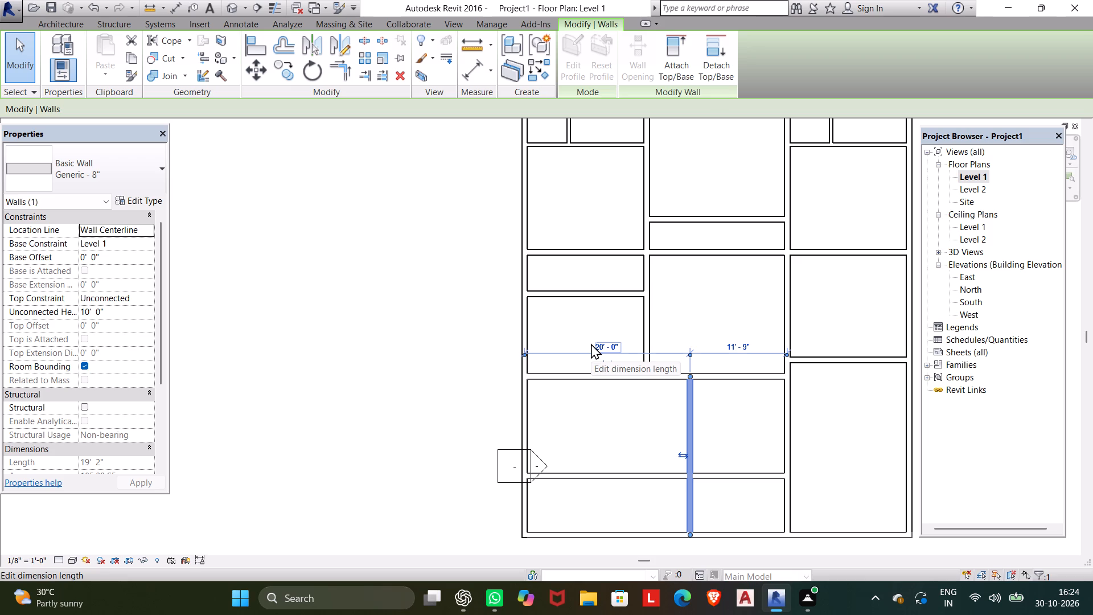
Set the lower segment of the left interior vertical wall 17' from the left exterior wall, closing the dark pop-up.
middle_drag(712, 374, 577, 315)
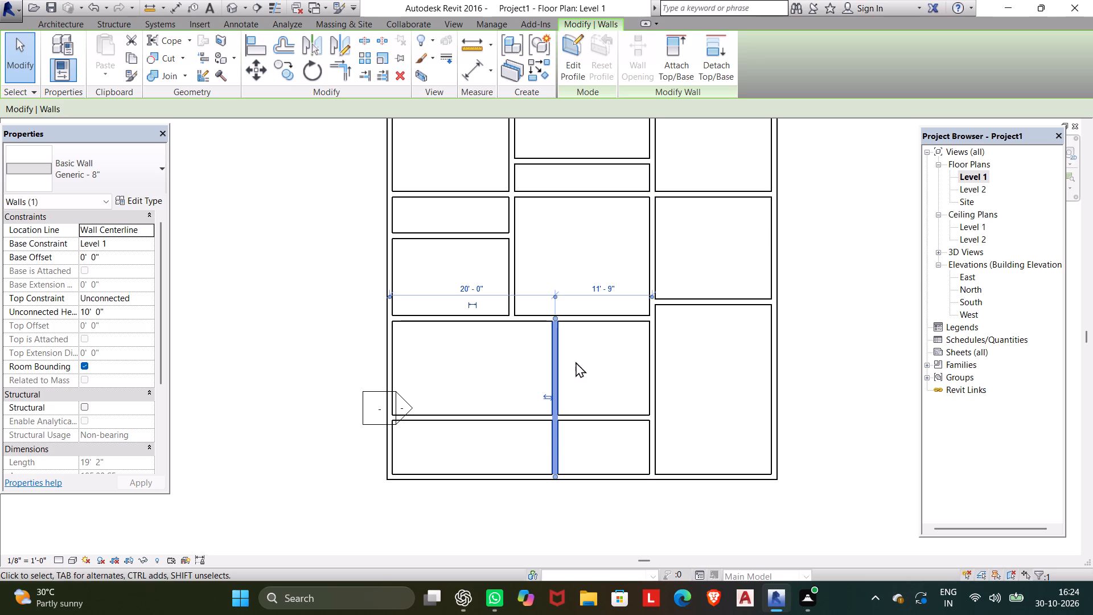
click(465, 281)
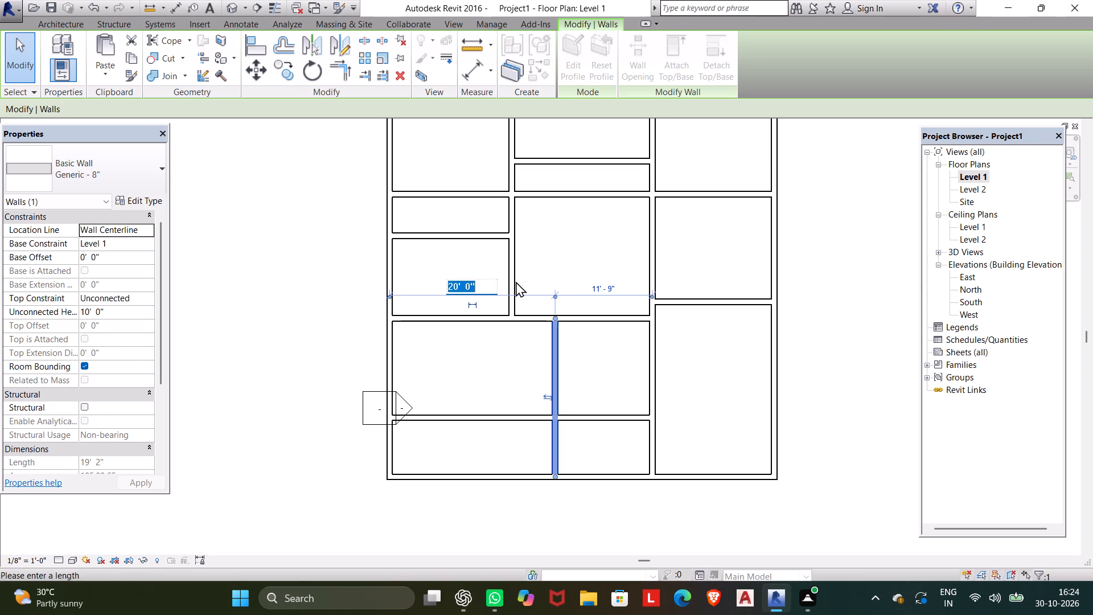
text(17)
key(Return)
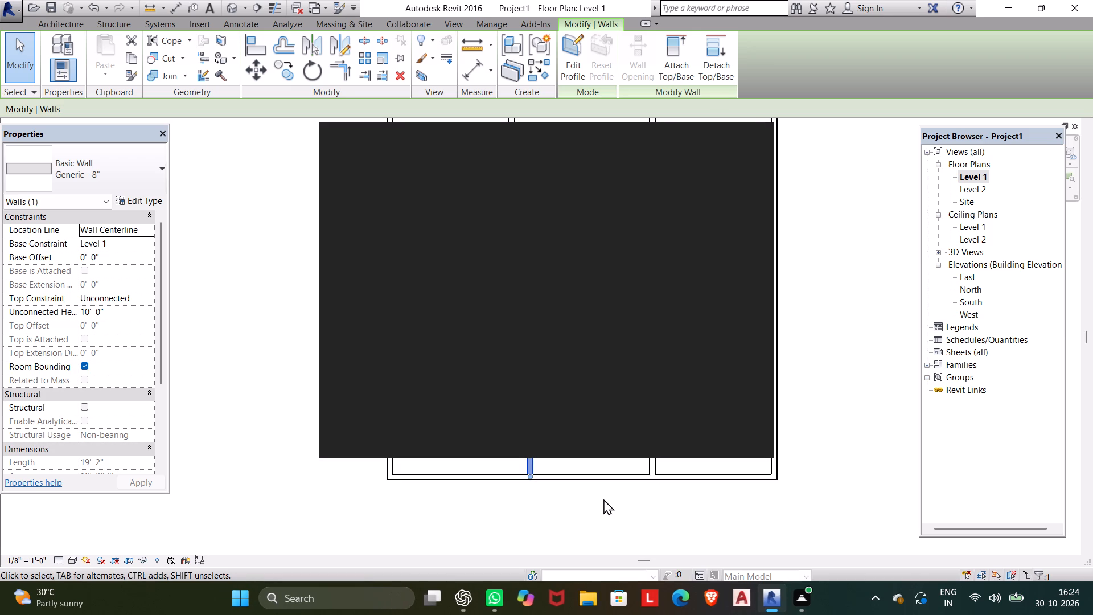
click(744, 143)
click(746, 143)
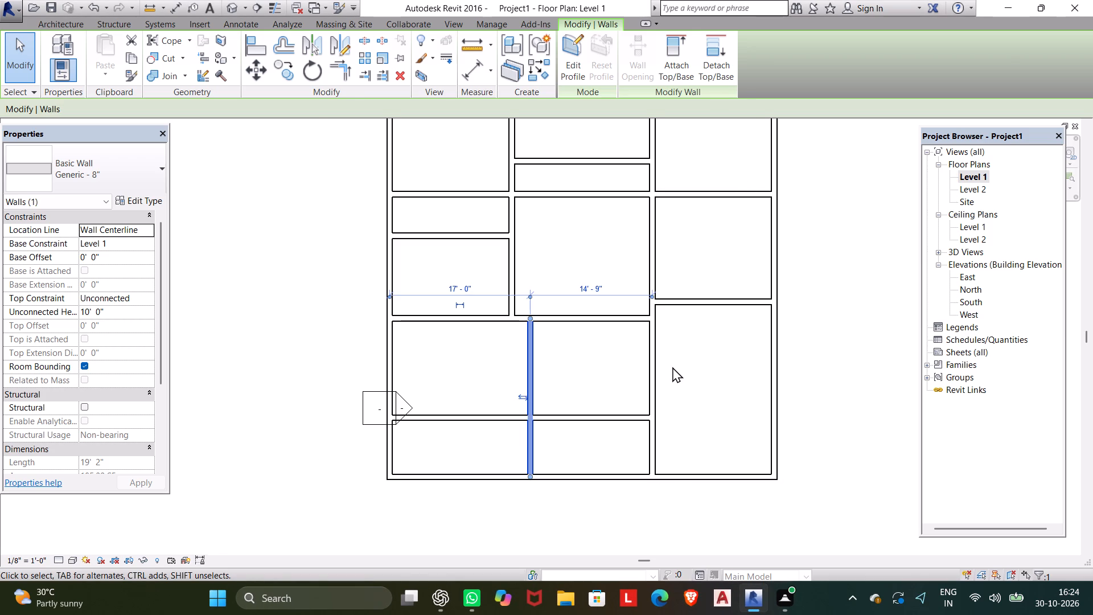
Split the right interior vertical wall at its junction with the same lower horizontal wall.
click(654, 379)
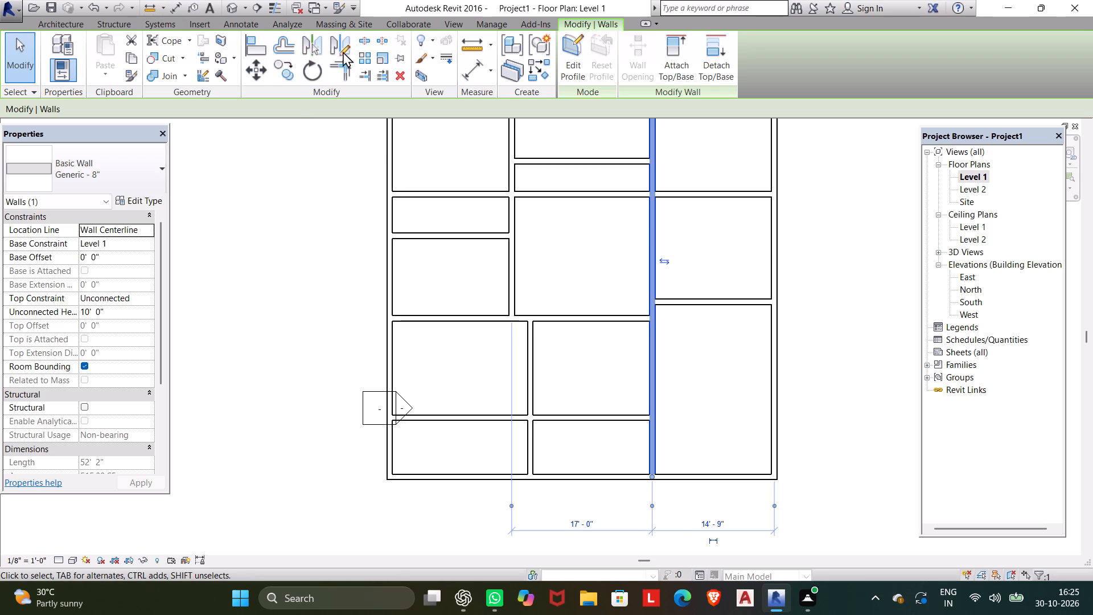
click(360, 40)
scroll(631, 335, up, 4)
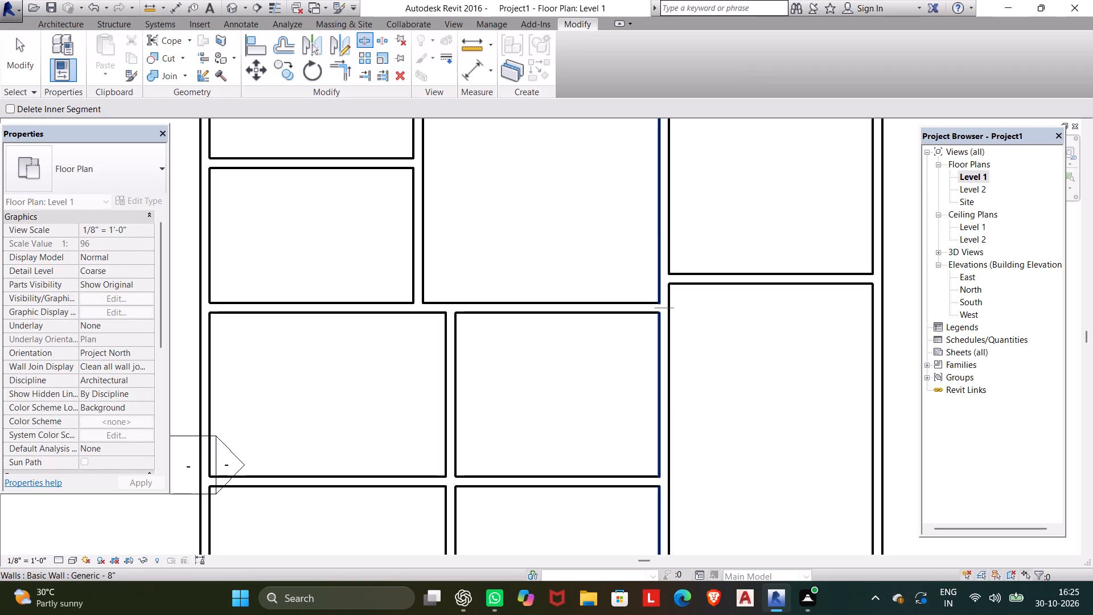
click(666, 308)
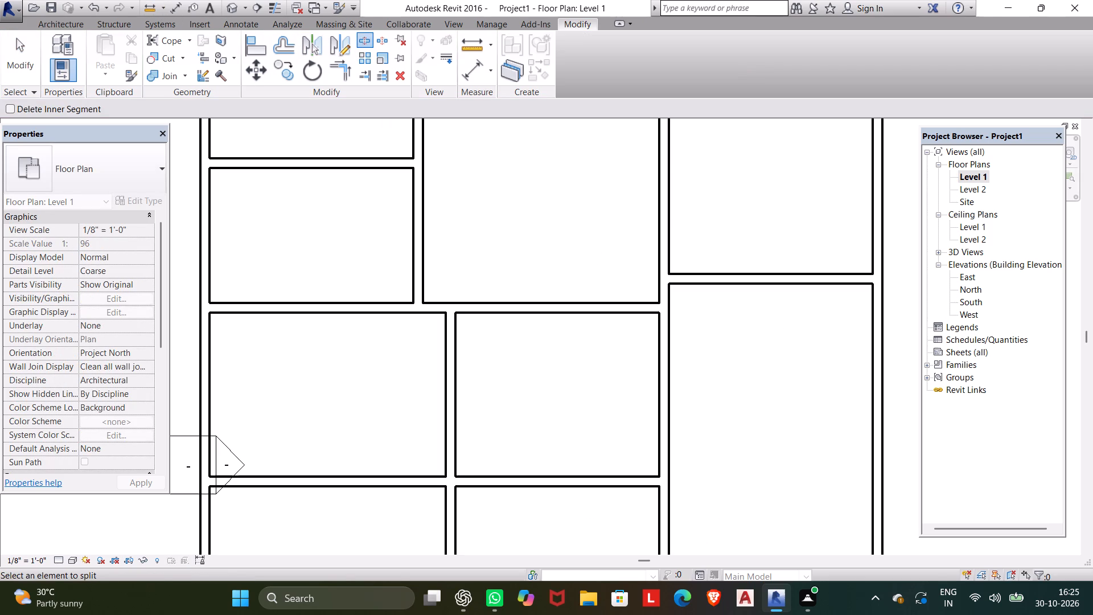
click(659, 308)
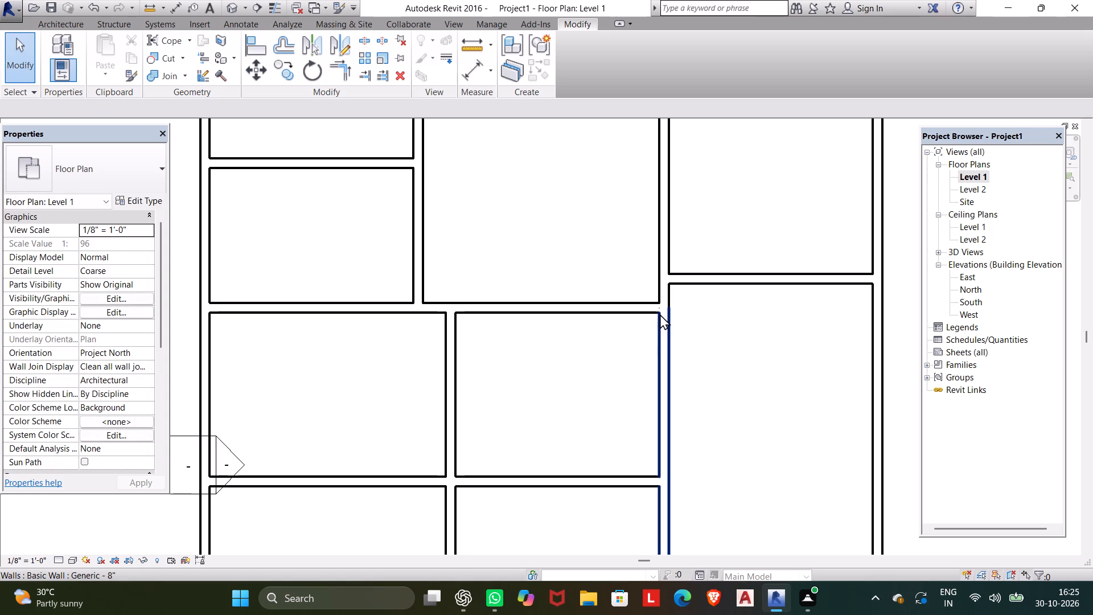
key(Escape)
Offset a copy of the right interior wall's lower segment 8' toward the left, dividing the middle lower rooms.
click(659, 352)
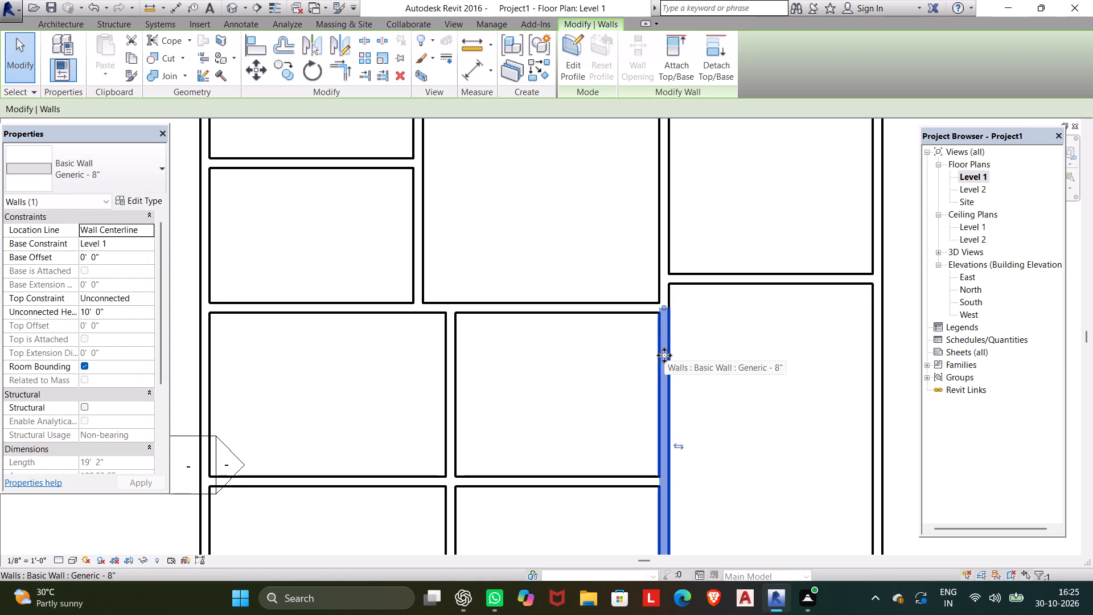
click(279, 50)
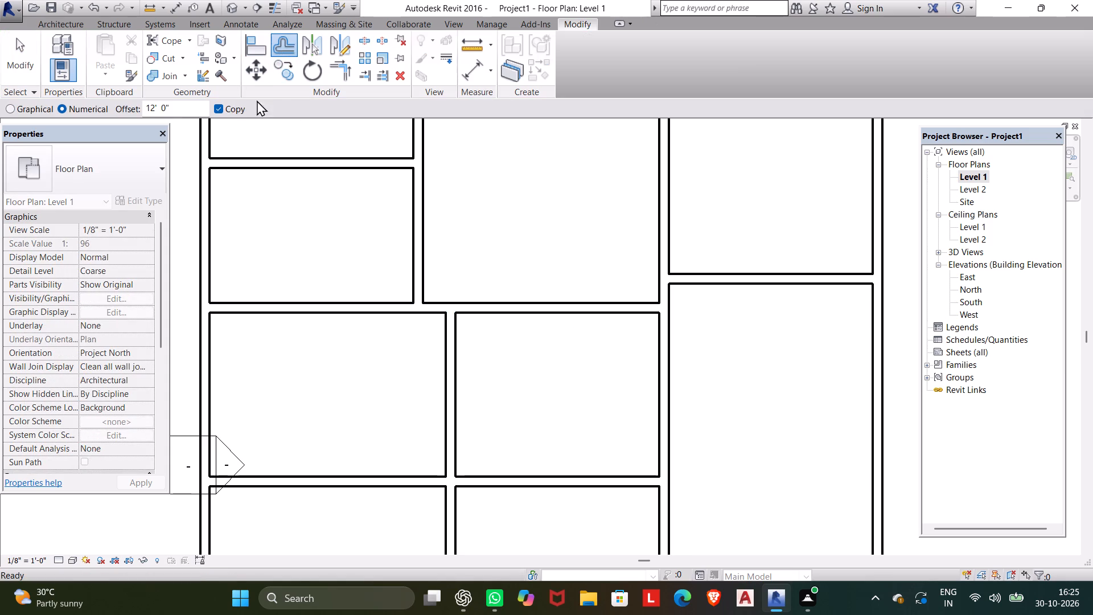
drag(191, 100, 146, 110)
drag(176, 107, 126, 113)
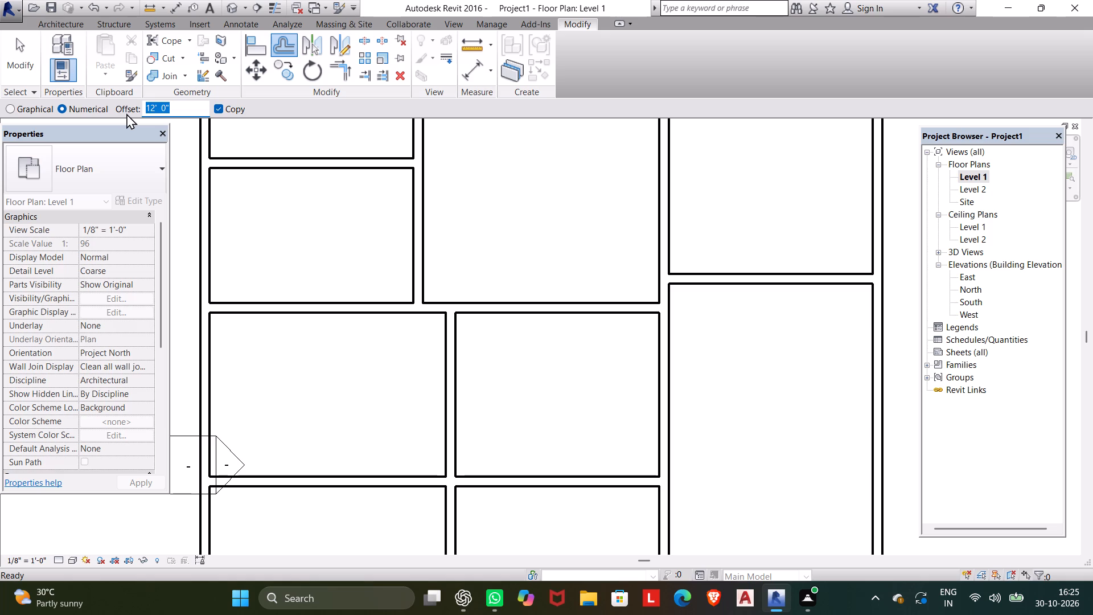
key(8)
key(apostrophe)
key(Return)
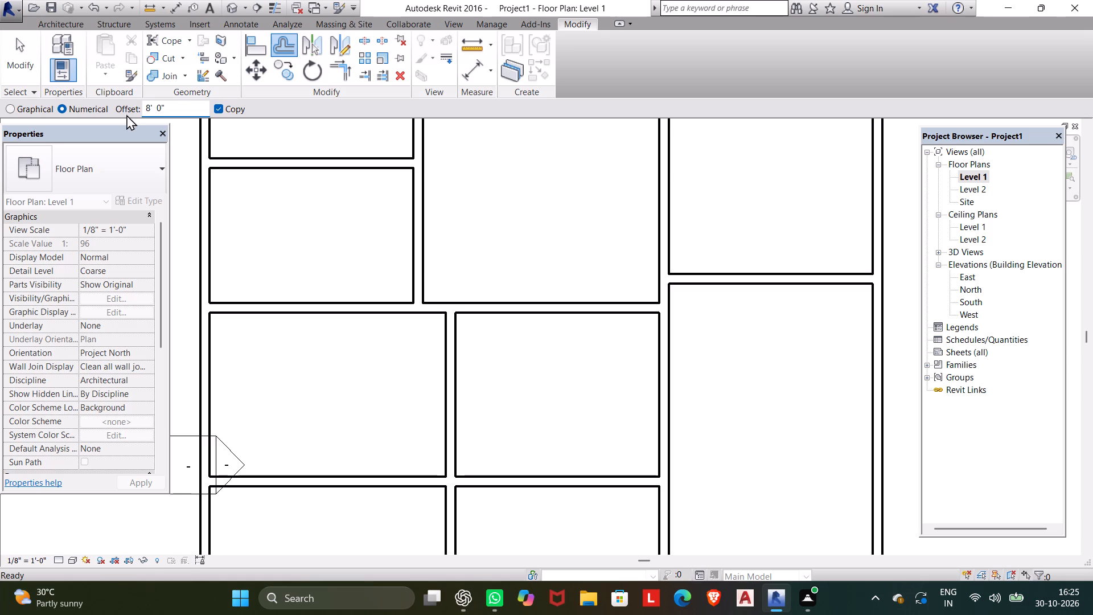
scroll(414, 257, down, 3)
middle_drag(414, 256, 419, 228)
scroll(421, 231, up, 1)
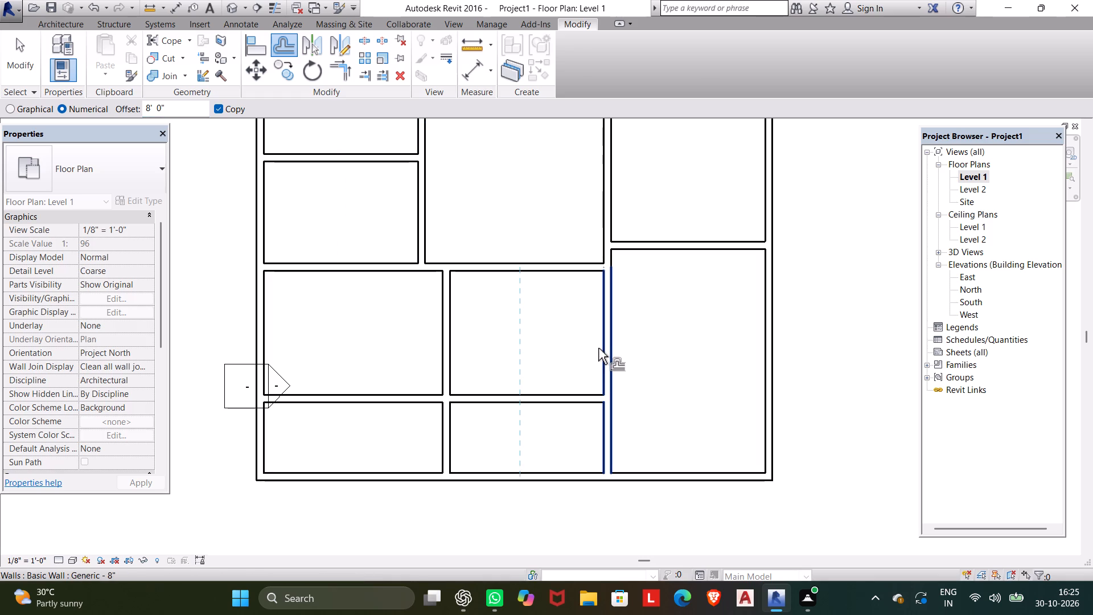
click(598, 351)
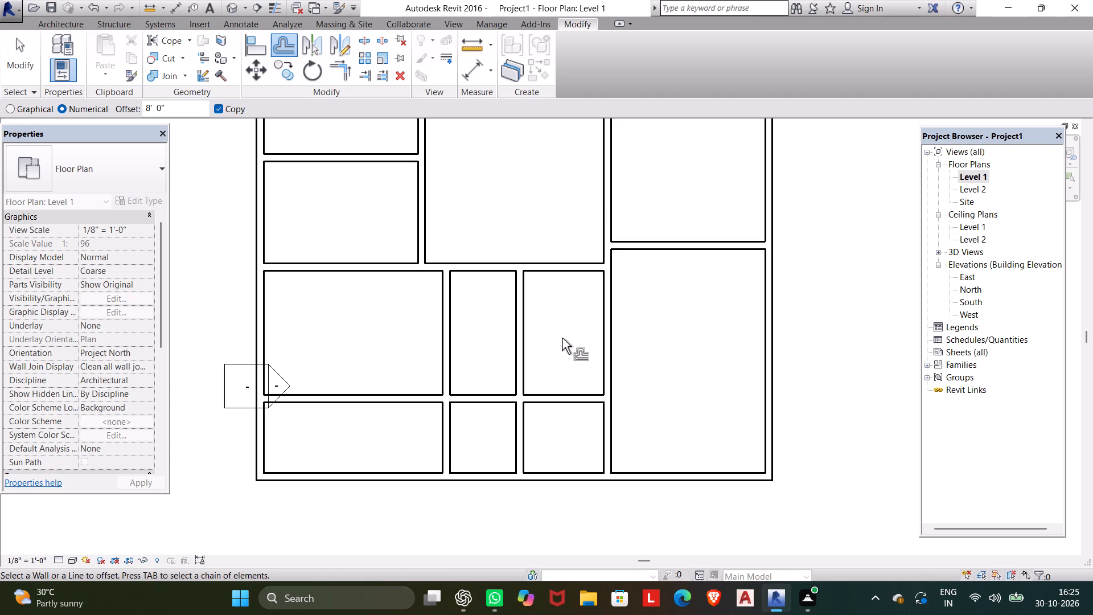
Offset a copy of the new dividing wall 7' 6" toward the left exterior wall.
drag(183, 113, 184, 106)
drag(184, 106, 129, 106)
text(7'6)
key(shift+quotedbl)
key(Return)
drag(519, 309, 506, 309)
click(505, 309)
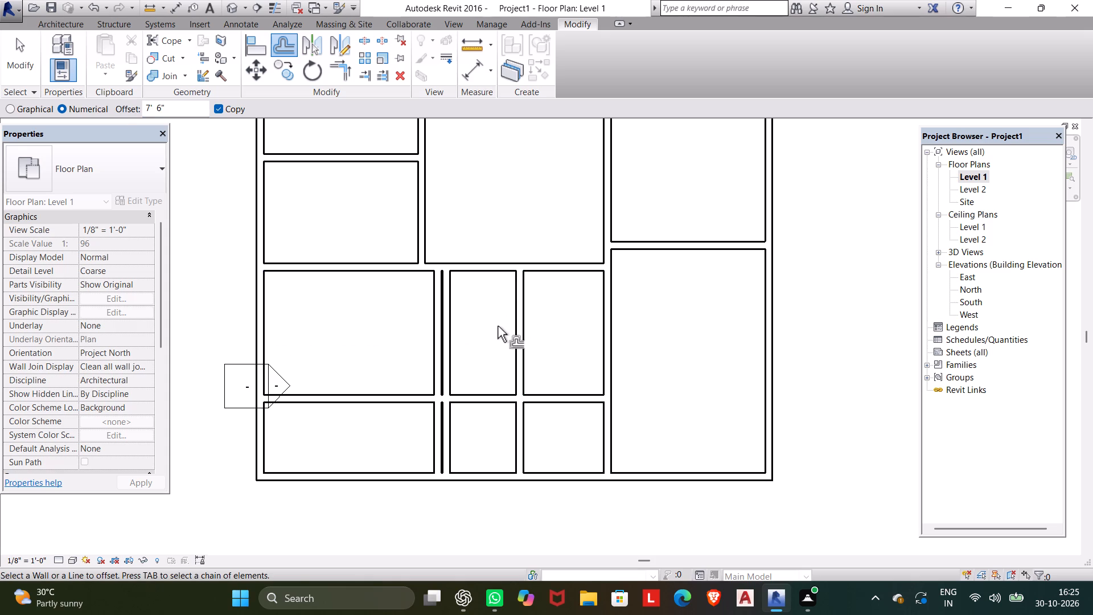
key(Escape)
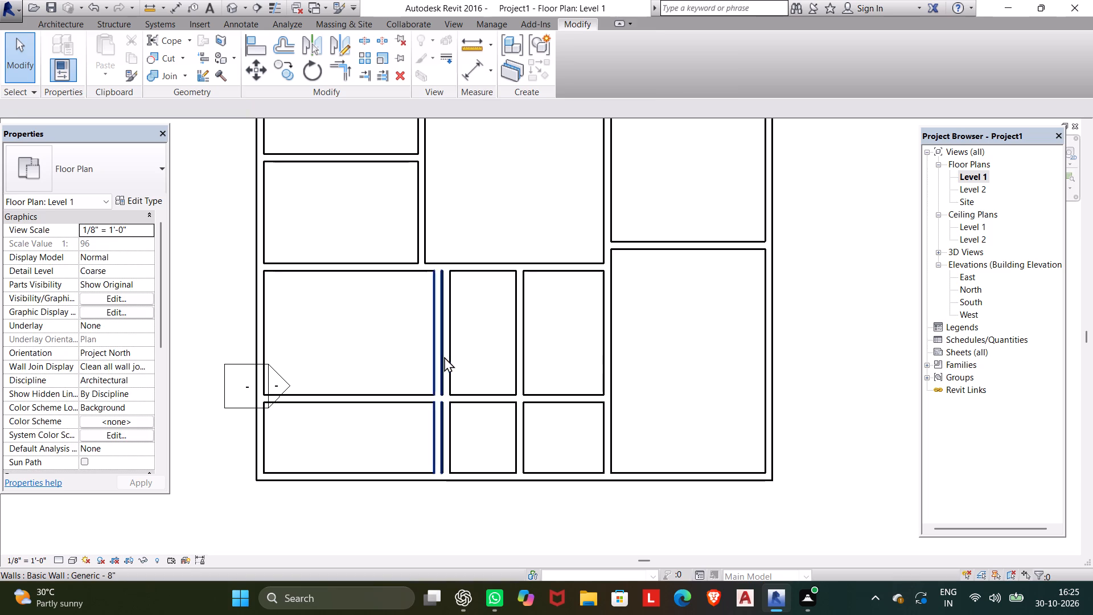
Delete the old lower segment of the left interior wall overlapping the new 7' 6" offset copy, closing the dark pop-up.
click(444, 356)
scroll(465, 352, up, 5)
key(Escape)
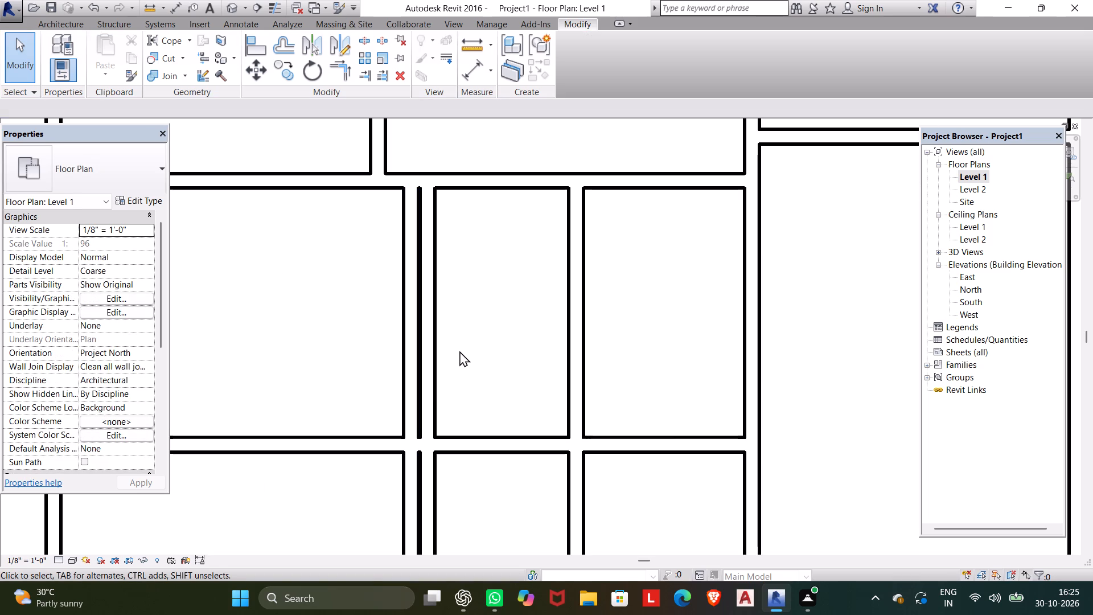
click(435, 346)
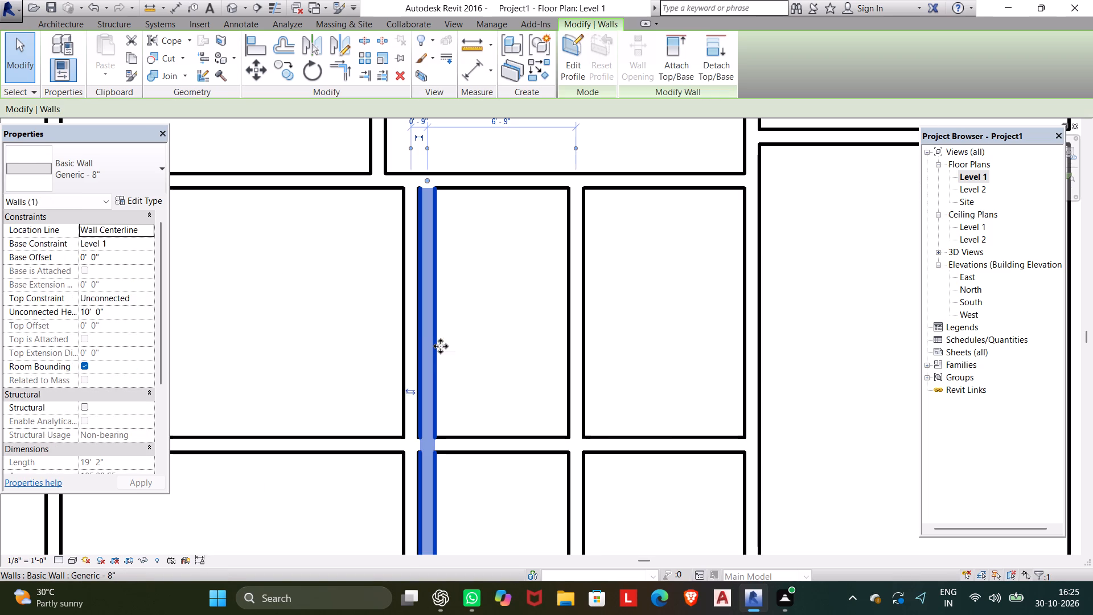
key(Delete)
scroll(442, 346, down, 3)
middle_drag(462, 334, 511, 343)
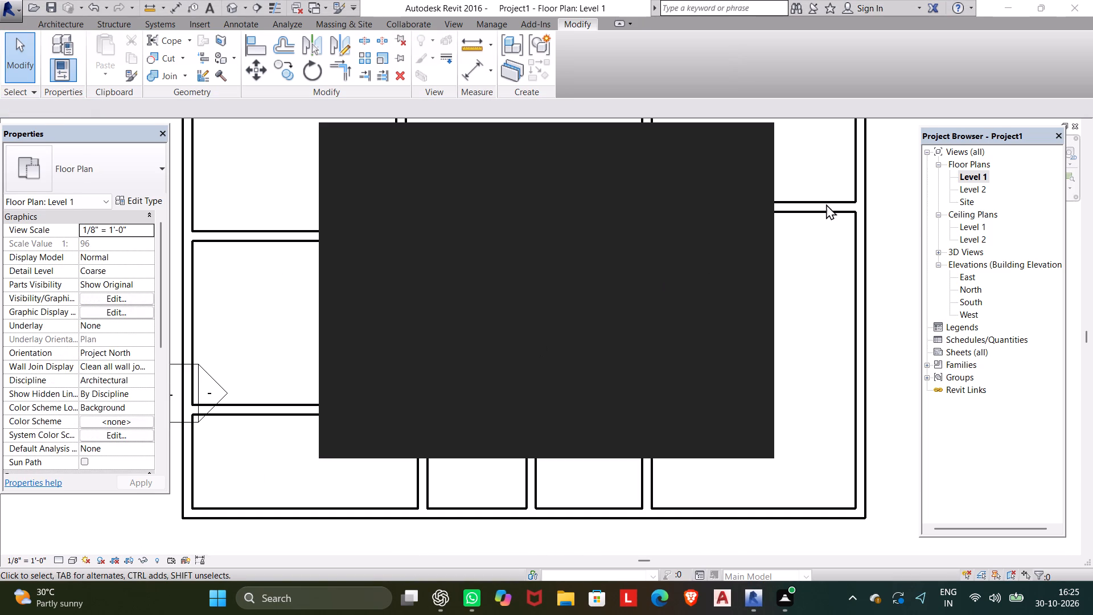
middle_drag(791, 273, 823, 323)
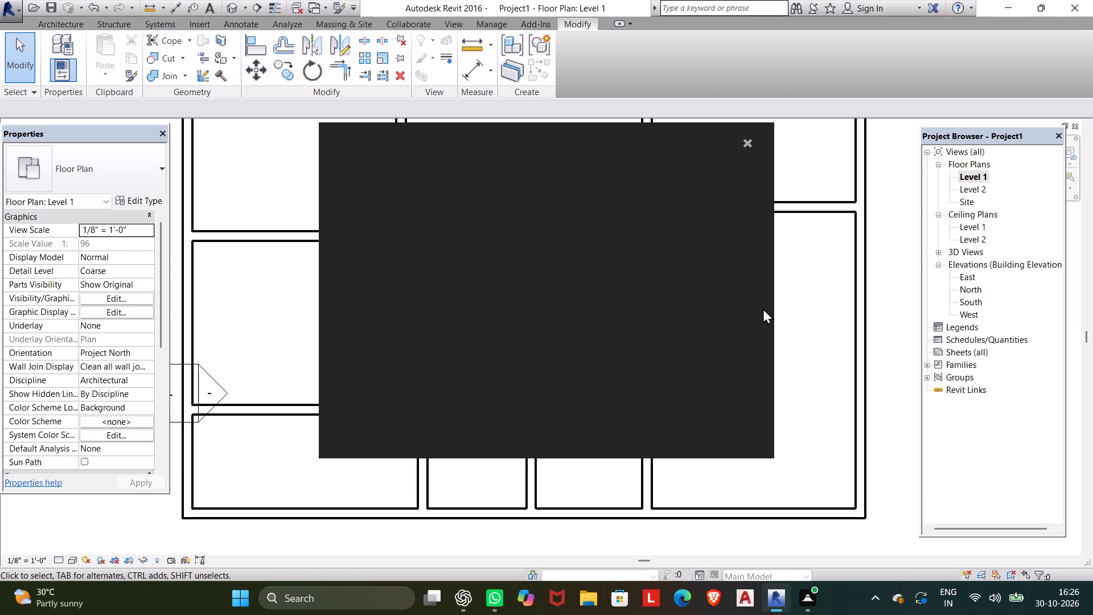
click(746, 140)
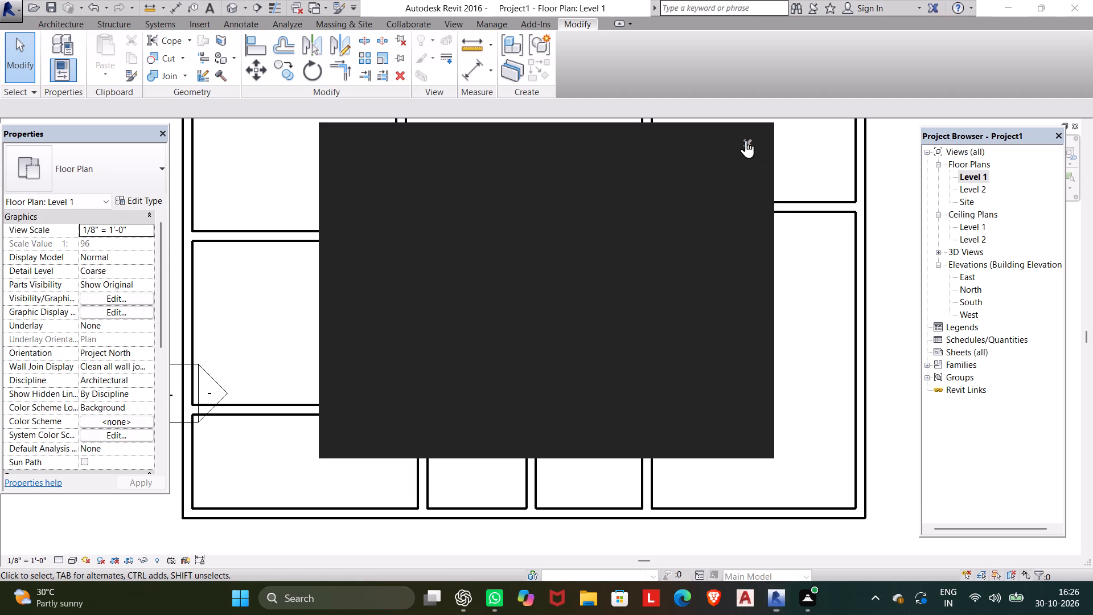
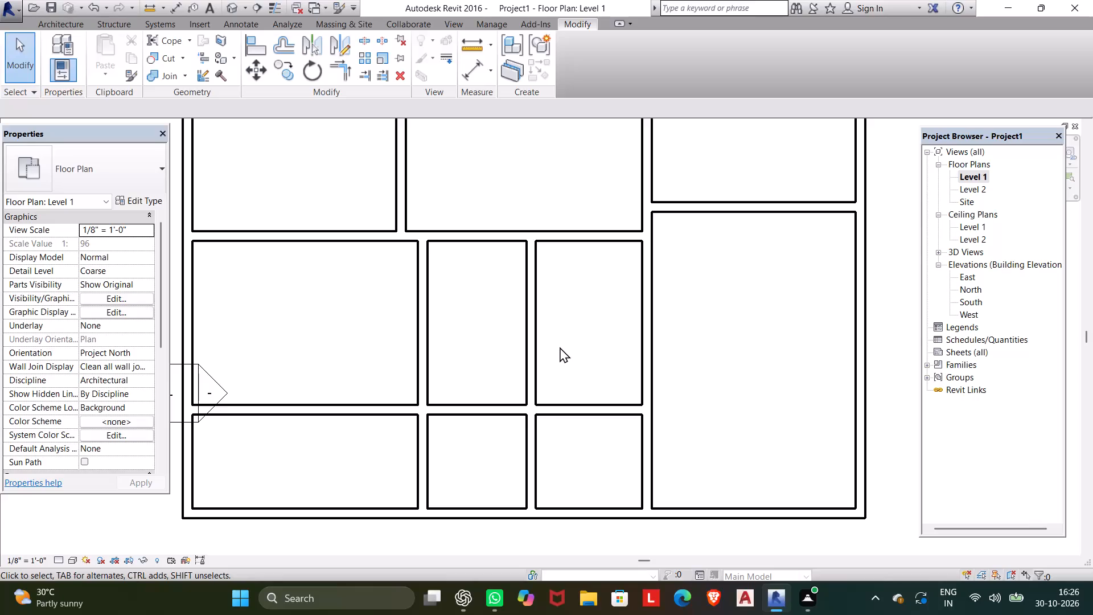
Shorten the left dividing wall of the lower rooms by pulling its bottom end up to the lower horizontal wall, making it 12' long.
scroll(508, 396, down, 1)
middle_drag(508, 396, 535, 410)
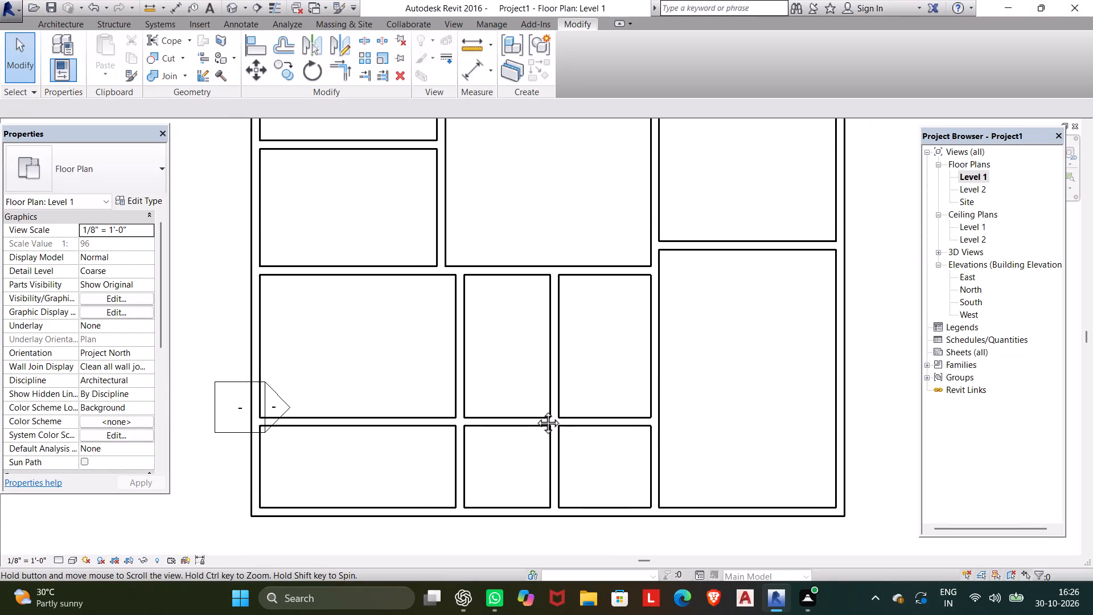
middle_drag(535, 410, 623, 408)
scroll(614, 403, down, 1)
middle_drag(614, 403, 581, 388)
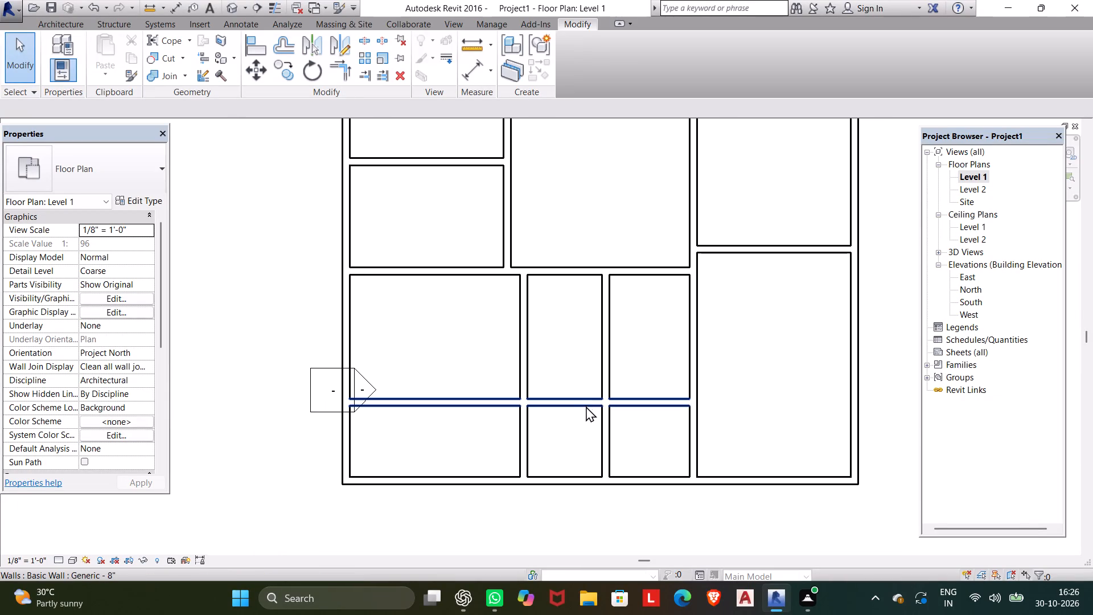
scroll(569, 433, up, 3)
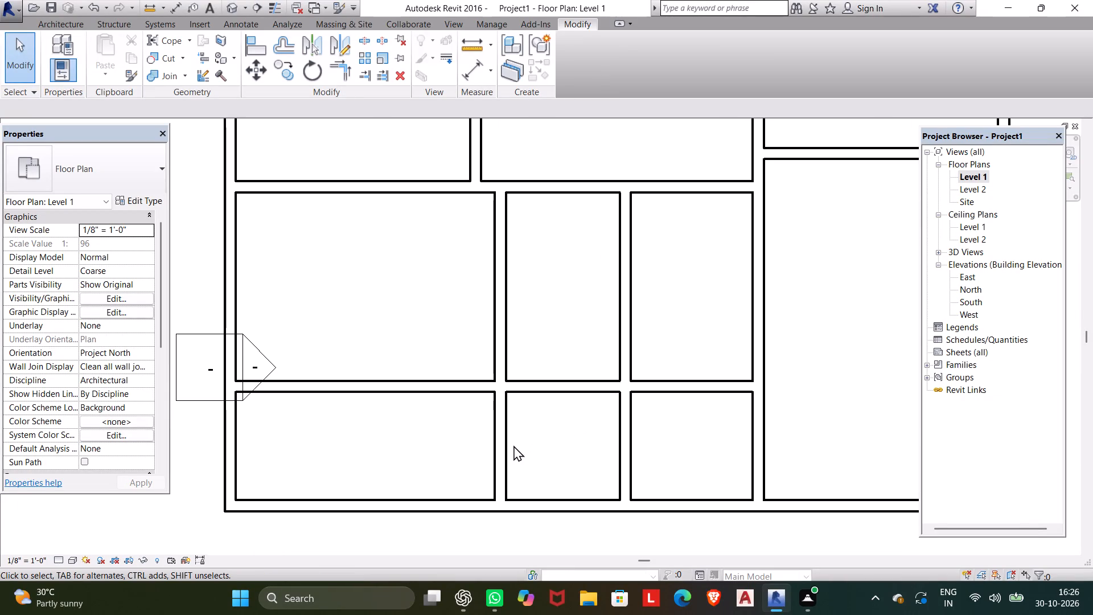
click(498, 446)
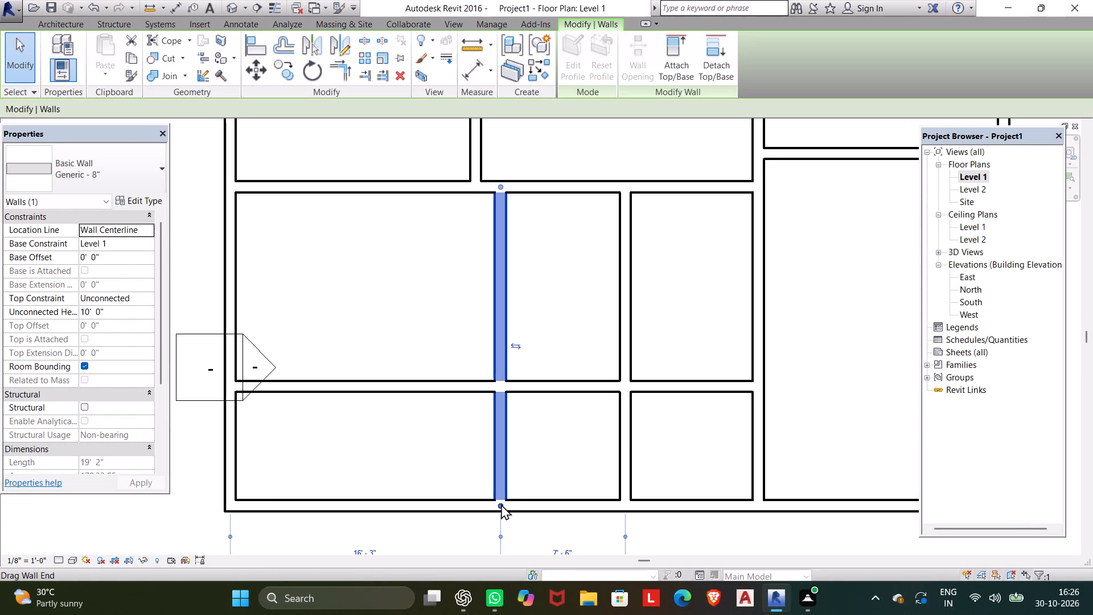
drag(499, 504, 507, 419)
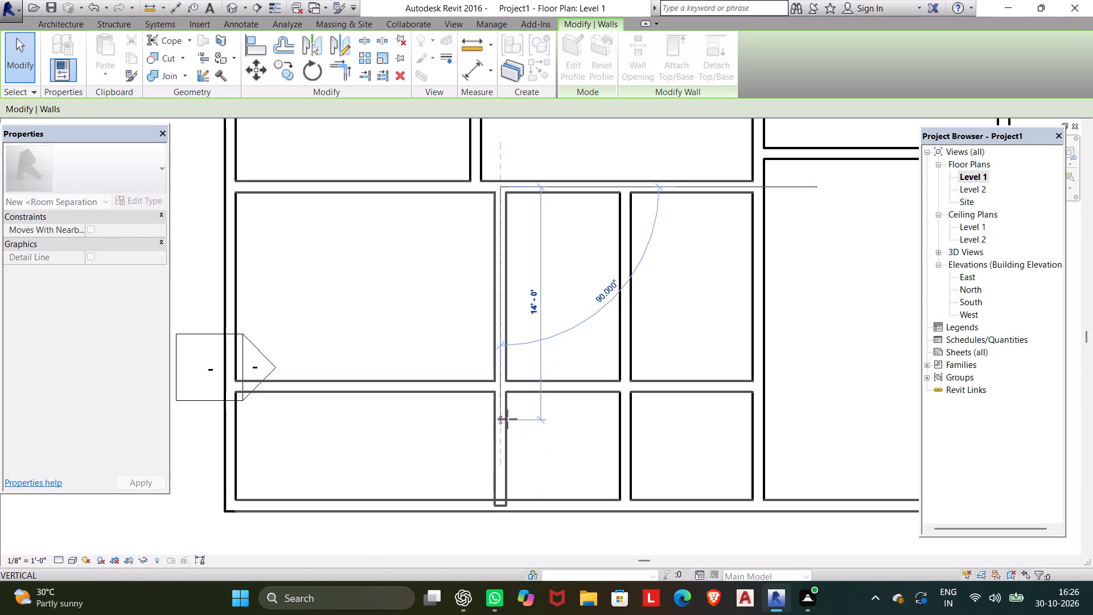
drag(507, 419, 503, 391)
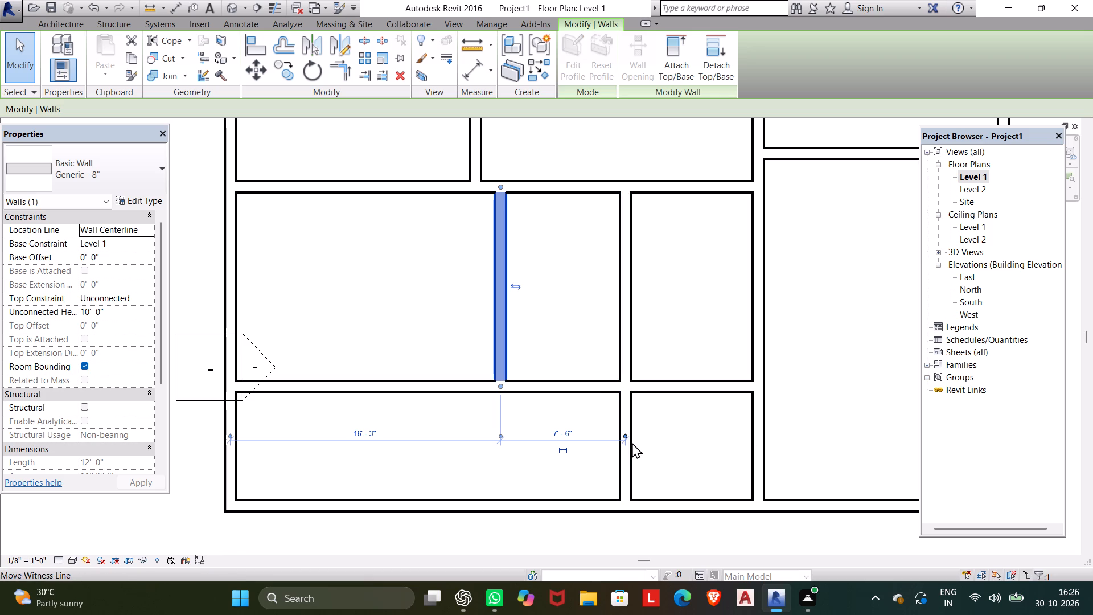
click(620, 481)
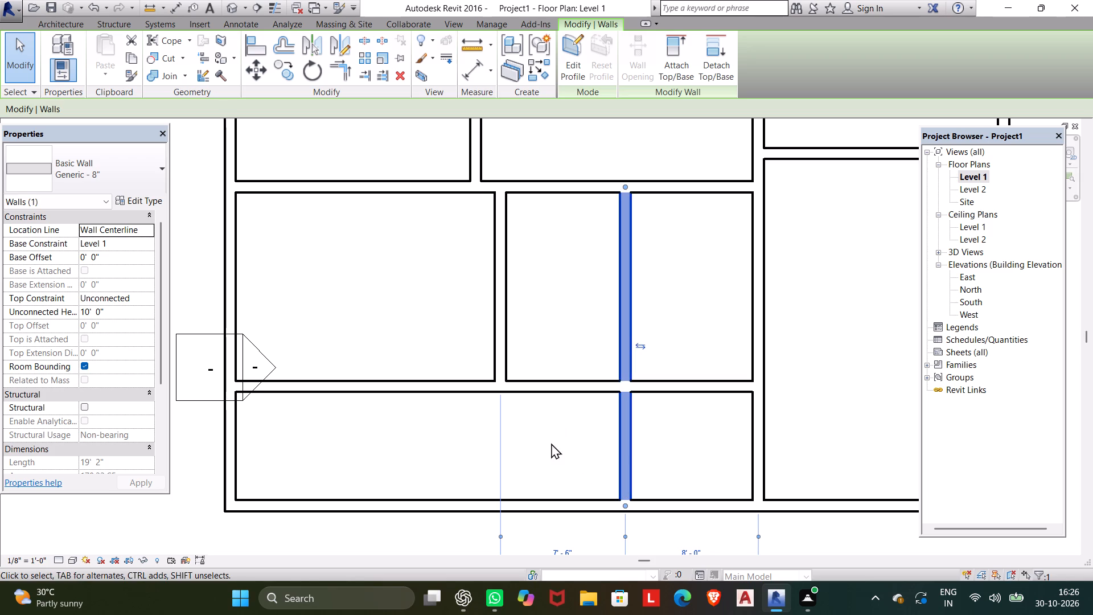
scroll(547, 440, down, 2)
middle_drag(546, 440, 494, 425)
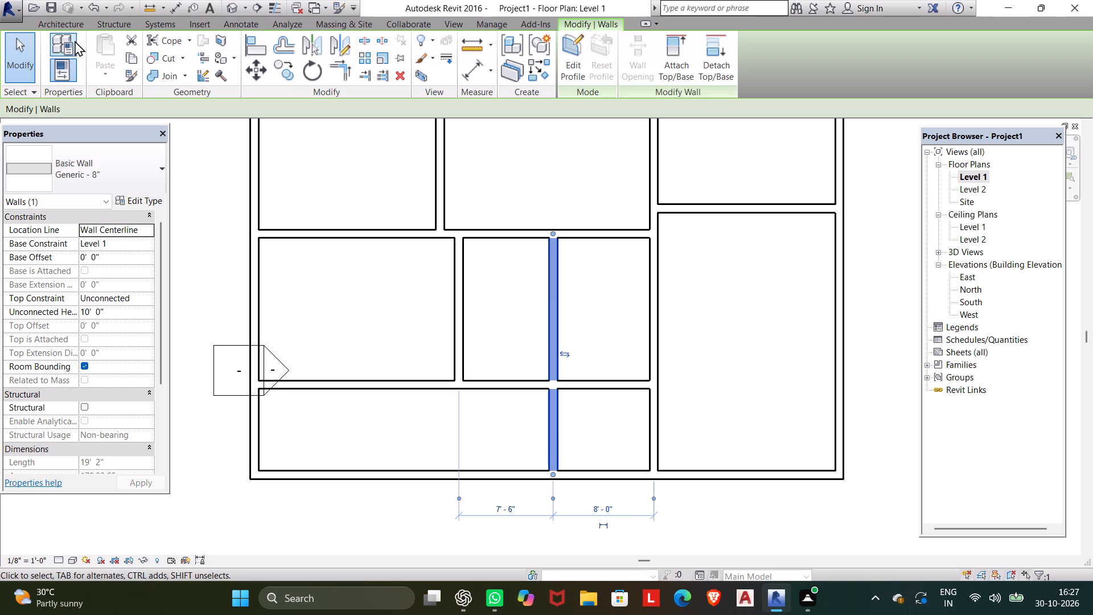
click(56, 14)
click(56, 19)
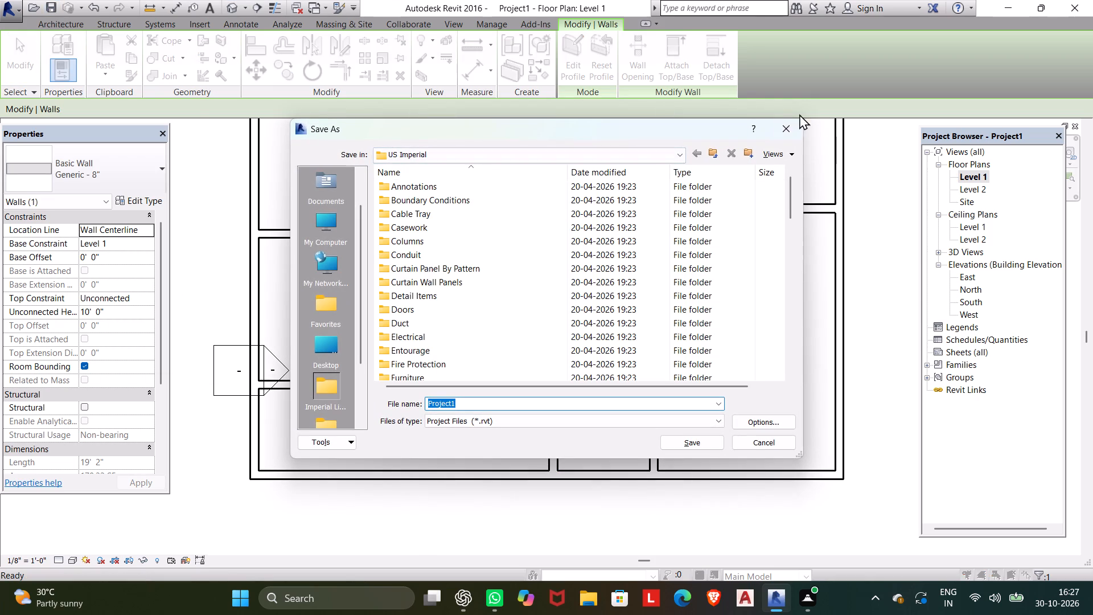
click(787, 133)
Draw a 12' vertical Generic - 8" wall through the narrow middle room, 4' from its left wall, joining the horizontal walls above and below.
click(50, 24)
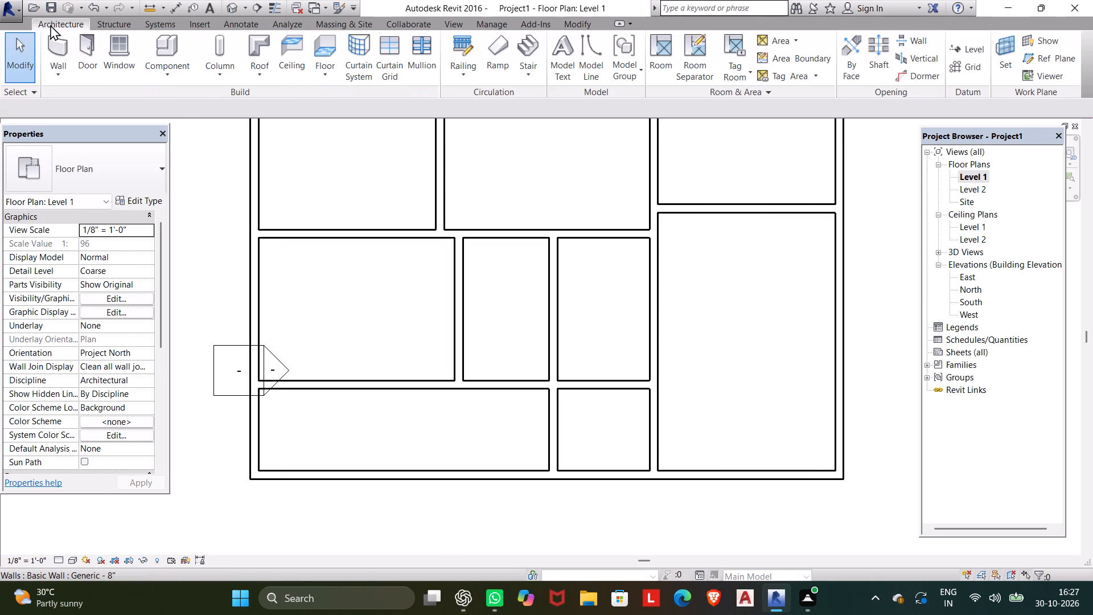
click(51, 45)
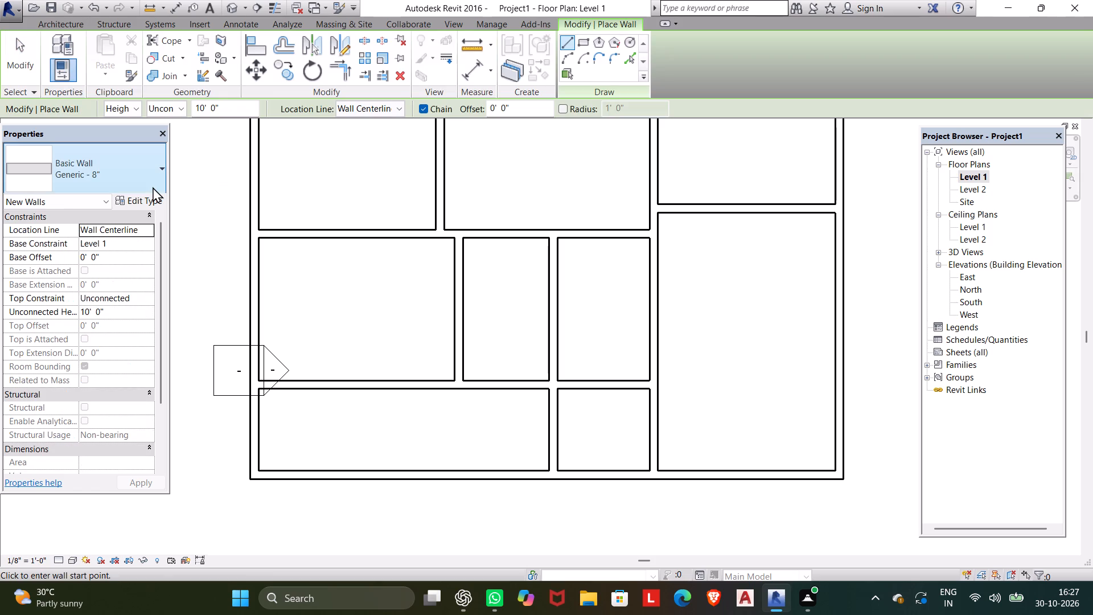
click(153, 187)
scroll(98, 318, up, 3)
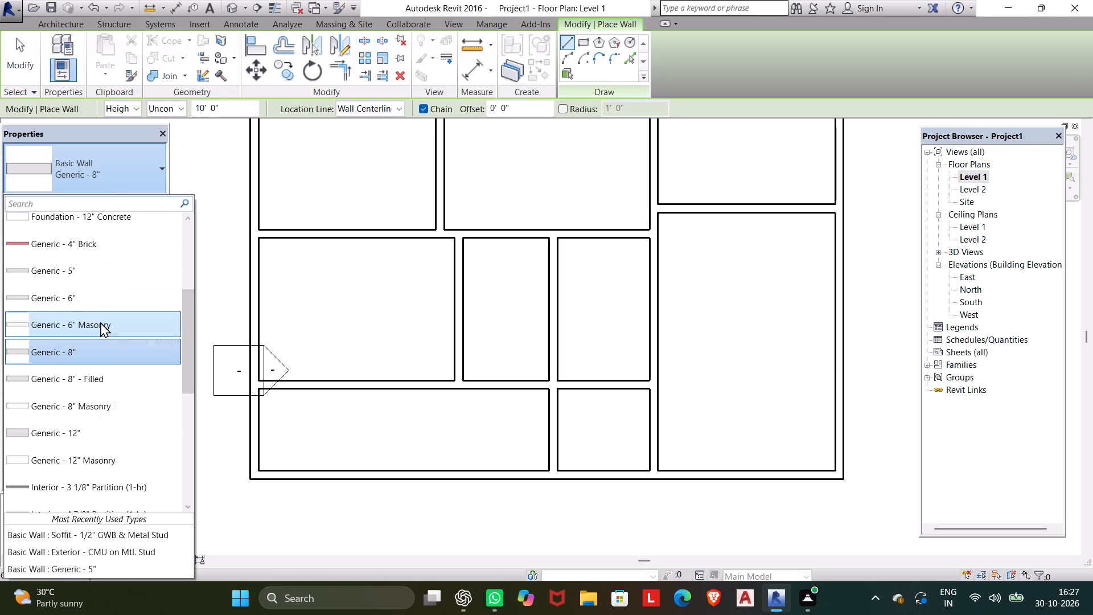
scroll(100, 324, up, 4)
scroll(100, 324, down, 7)
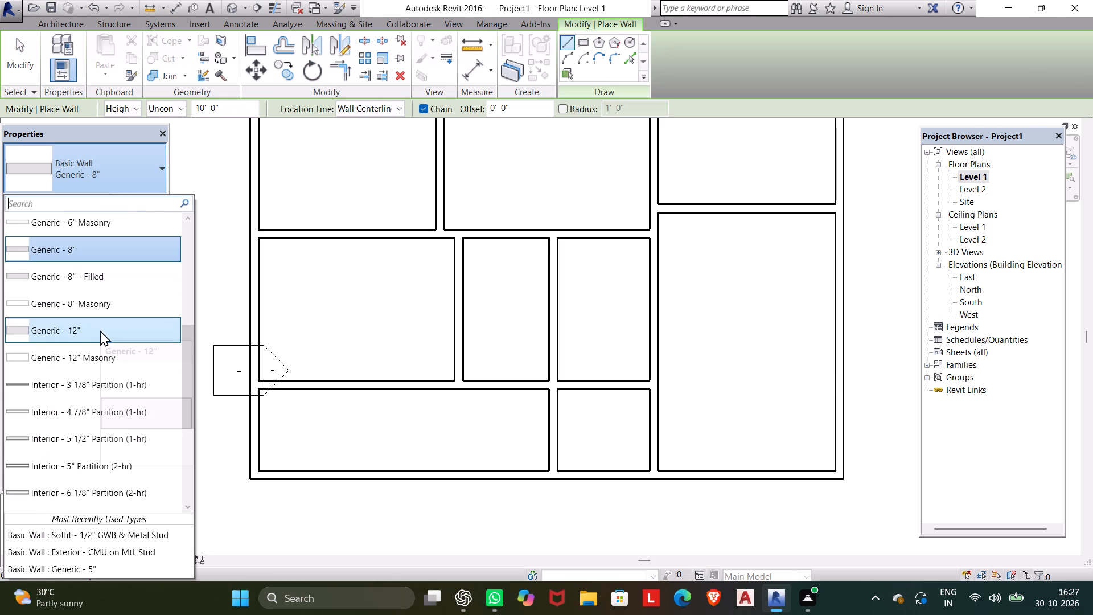
click(43, 397)
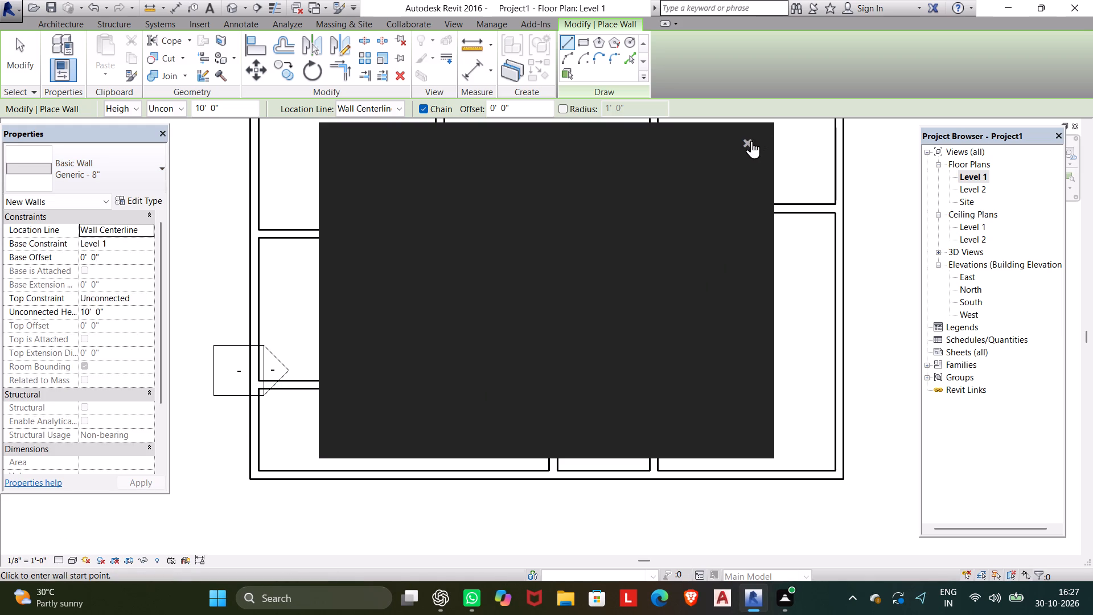
click(749, 142)
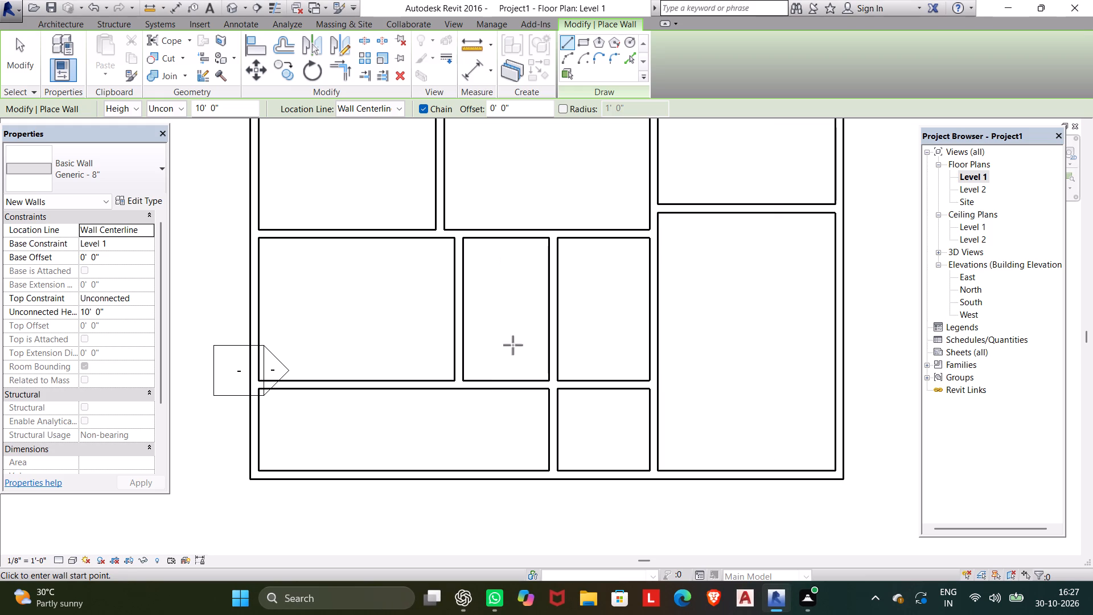
click(506, 380)
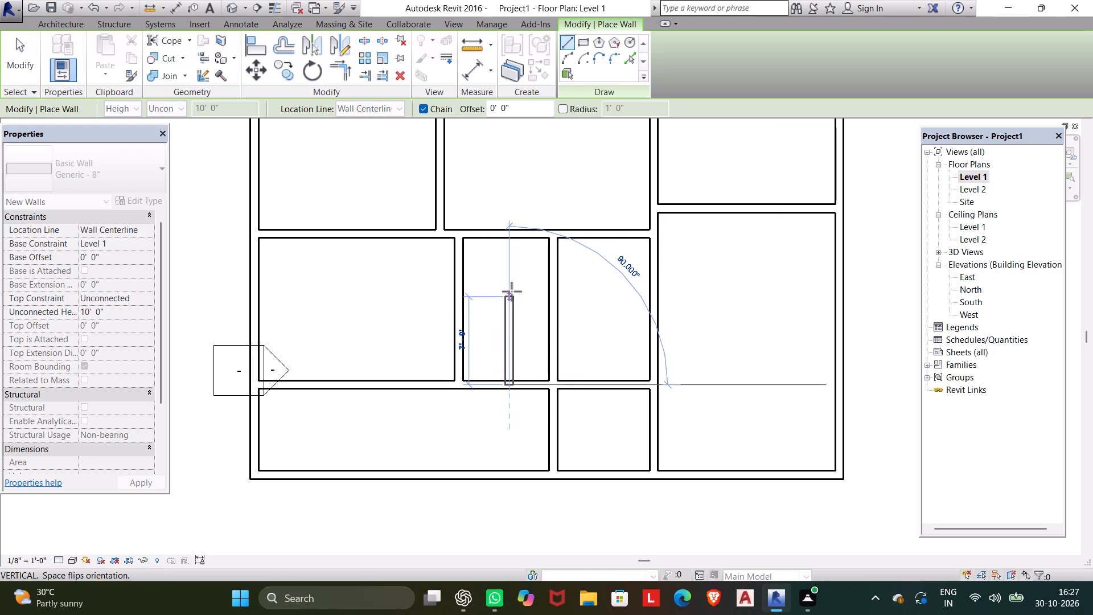
click(511, 235)
key(Escape)
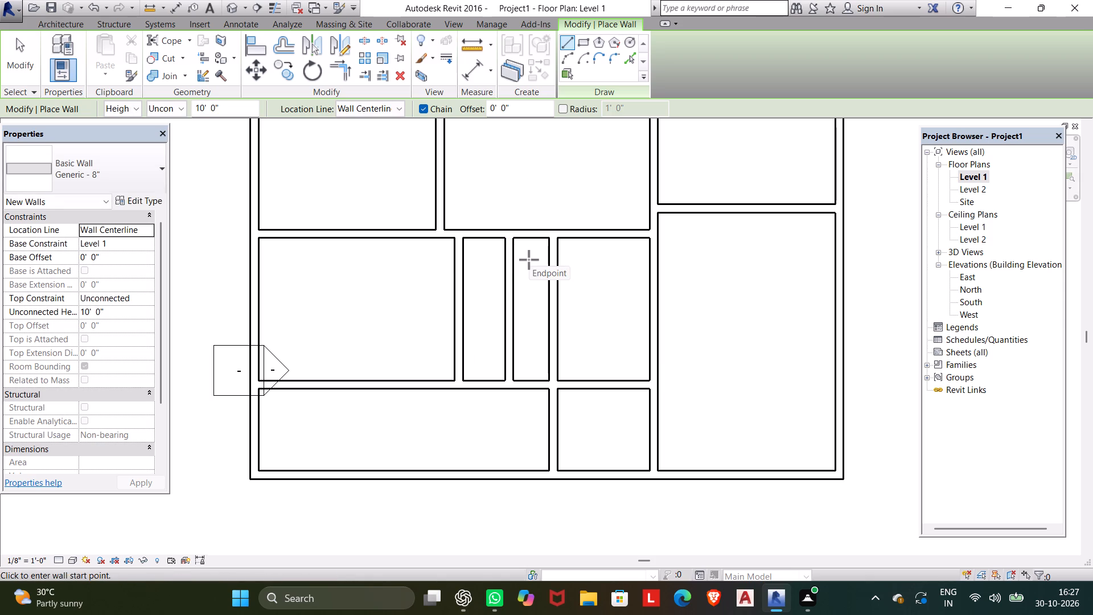
key(Escape)
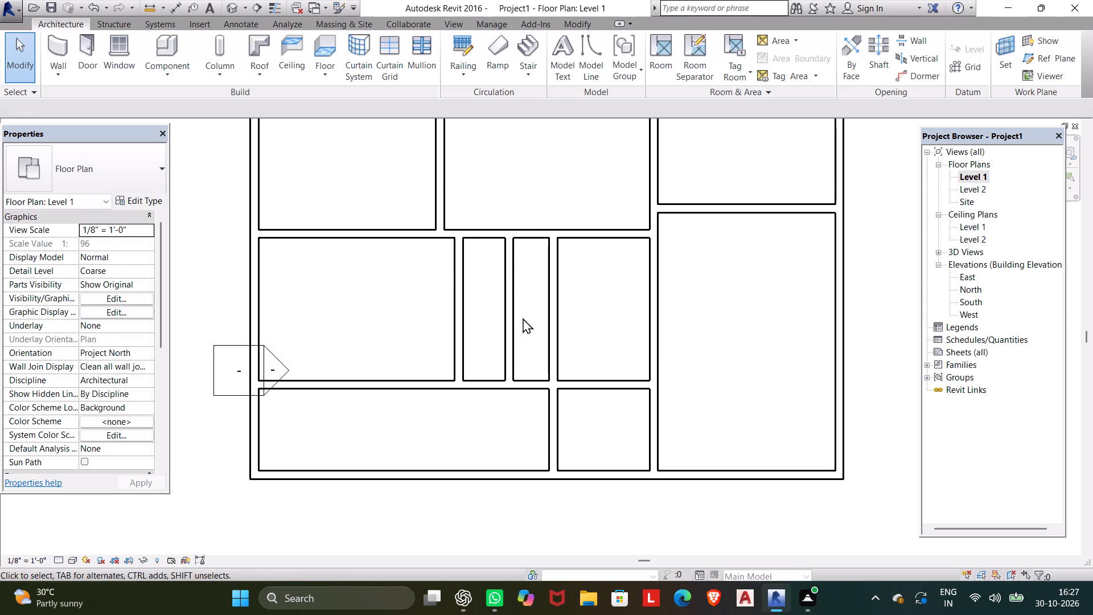
Change the new vertical wall's type to Soffit - 1/2" GWB & Metal Stud.
click(512, 319)
click(135, 184)
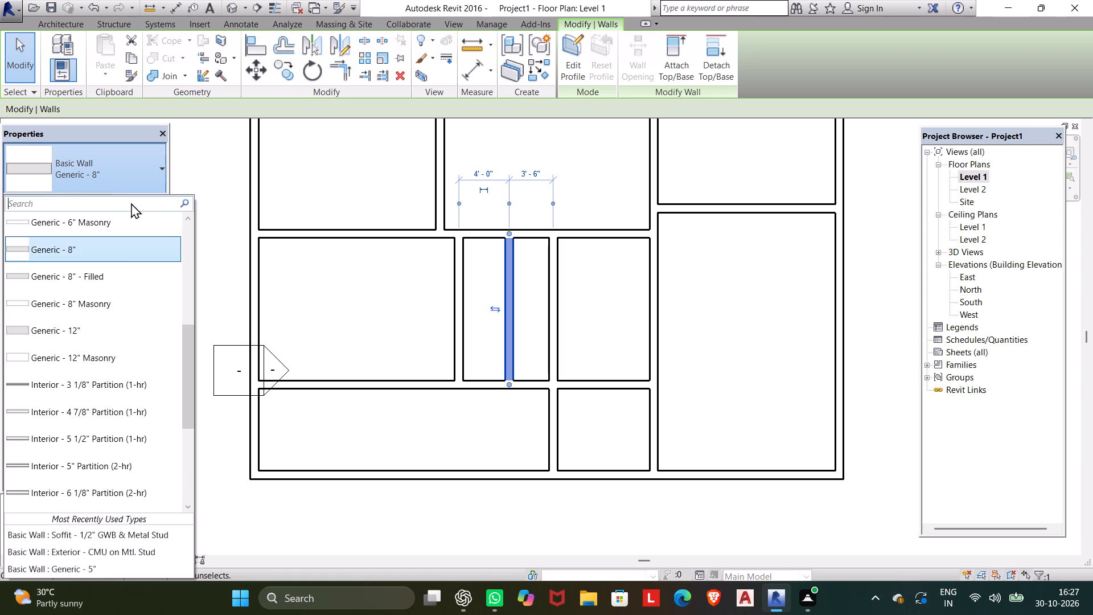
scroll(94, 301, up, 14)
scroll(95, 304, down, 4)
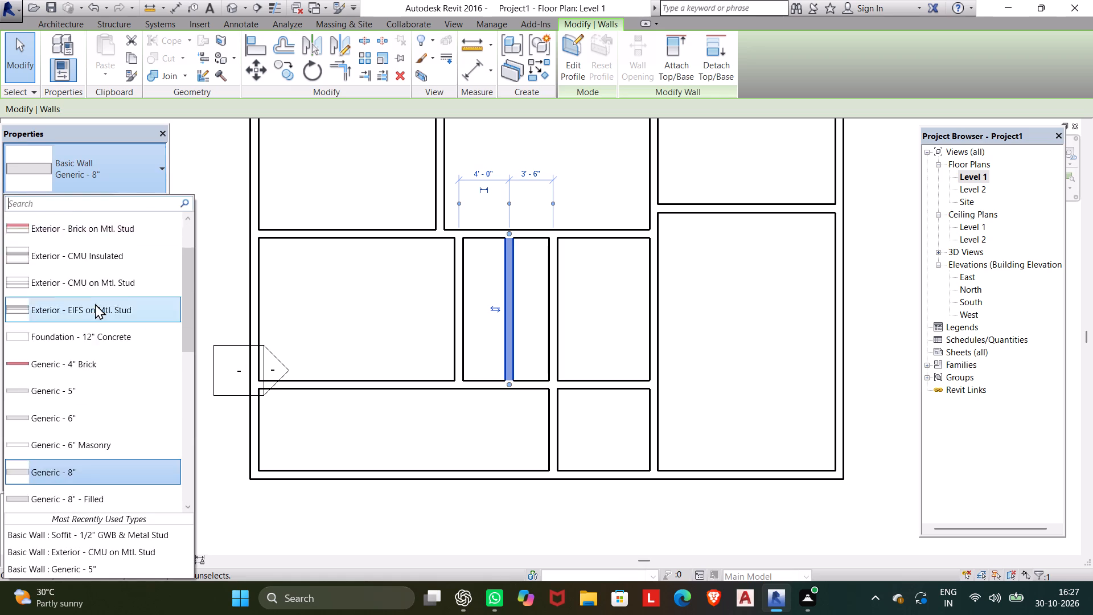
scroll(95, 304, down, 10)
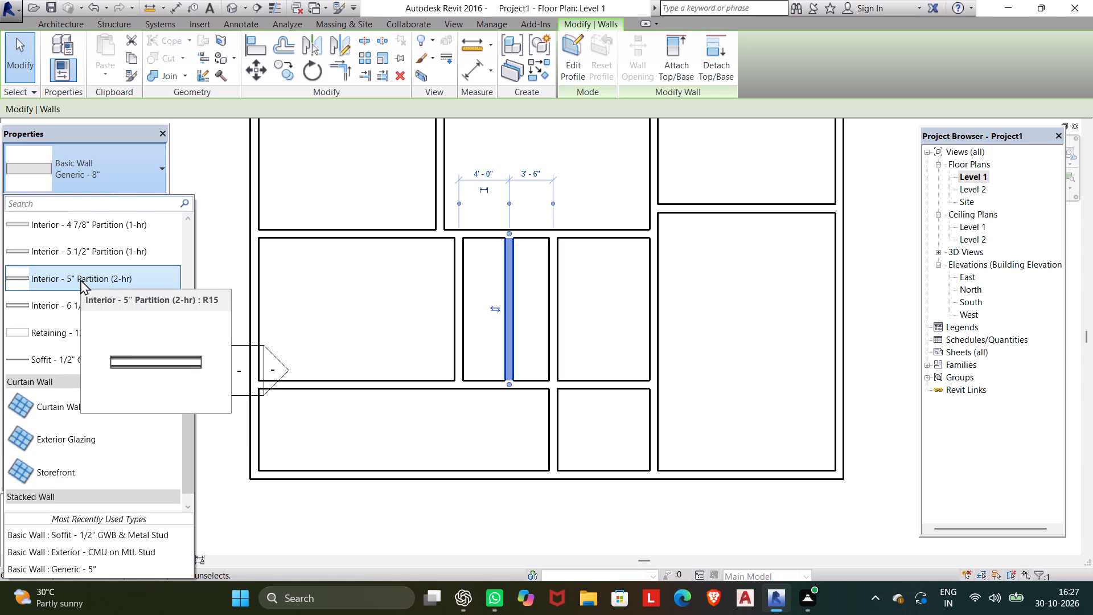
click(59, 364)
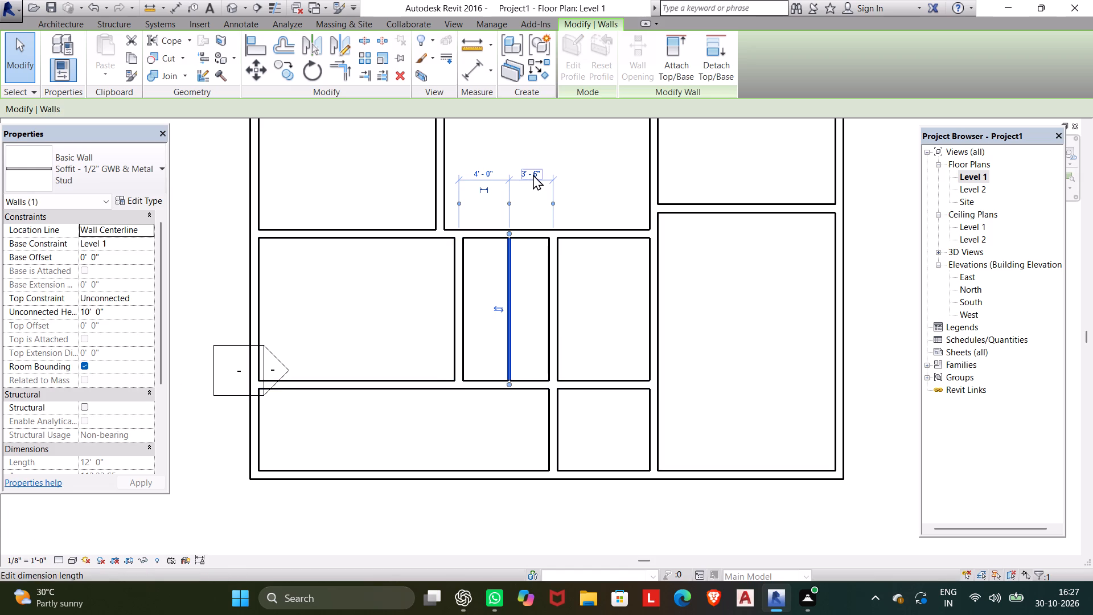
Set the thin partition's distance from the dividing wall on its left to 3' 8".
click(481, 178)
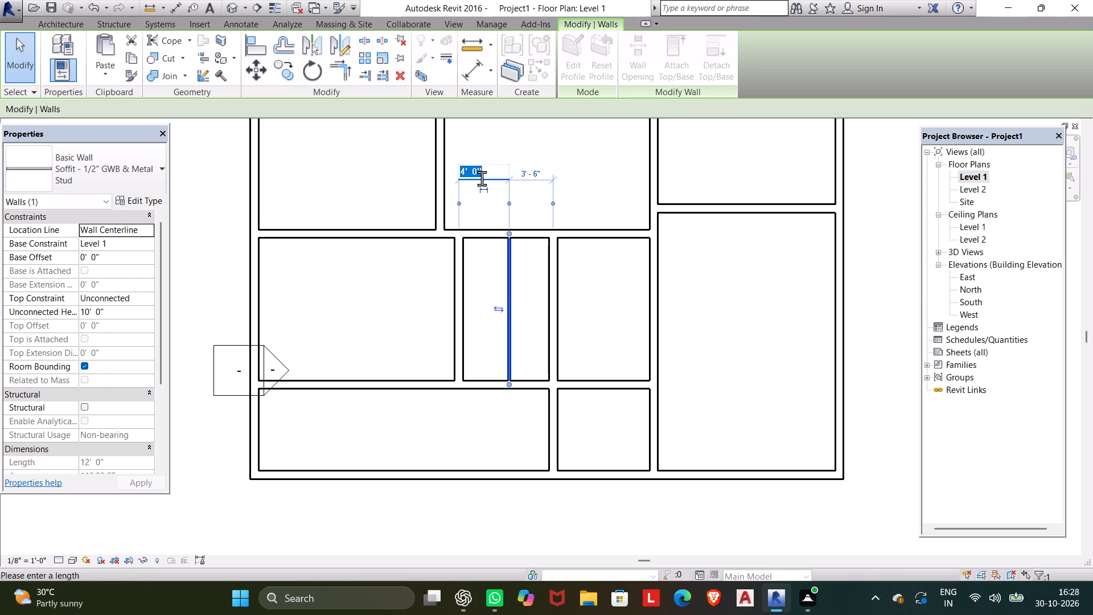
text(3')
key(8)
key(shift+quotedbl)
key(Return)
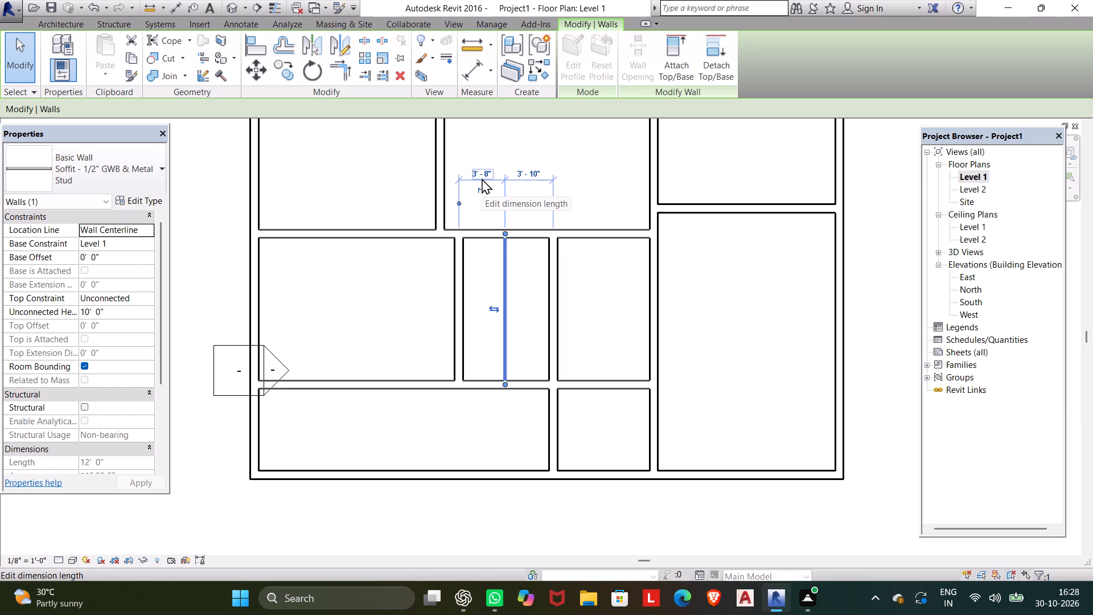
Set the thin partition's distance from the dividing wall on its right to 3' 9" and close the dark pop-up.
click(537, 176)
text(3'9)
key(shift+quotedbl)
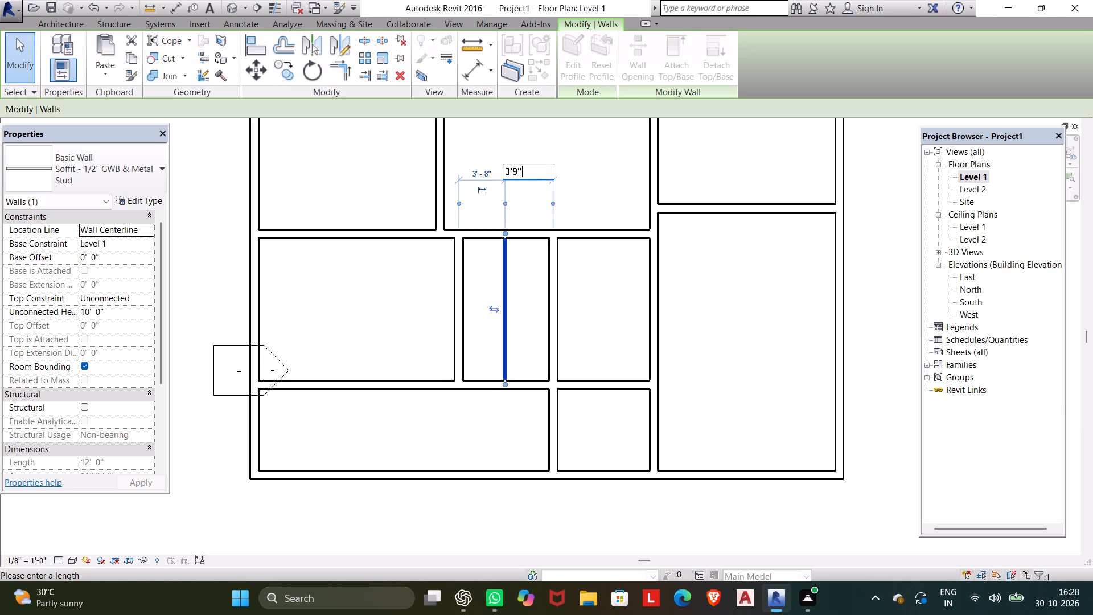
key(Return)
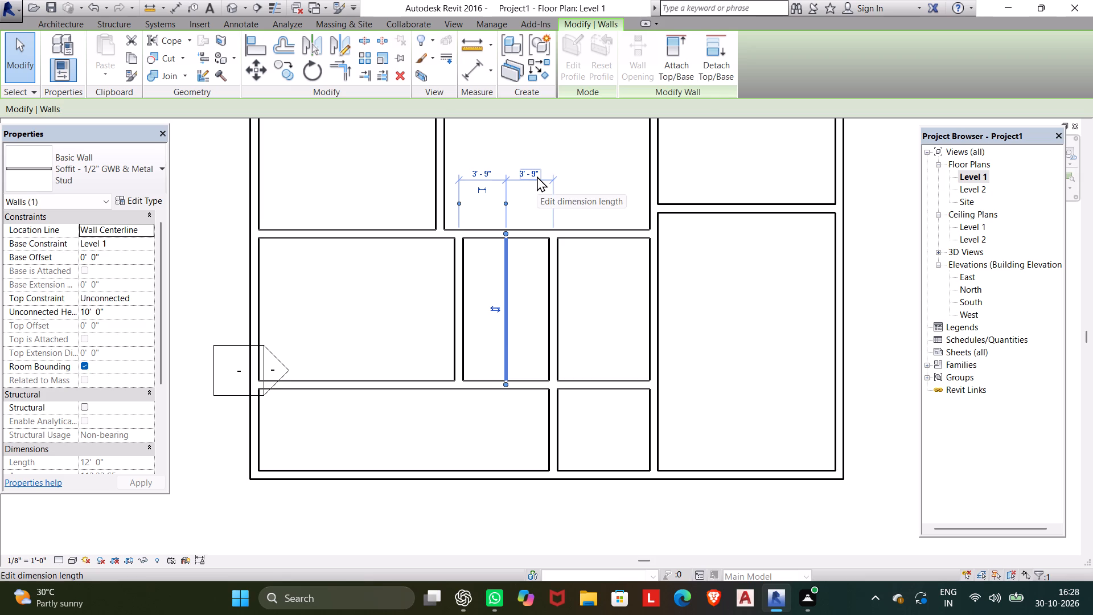
click(534, 270)
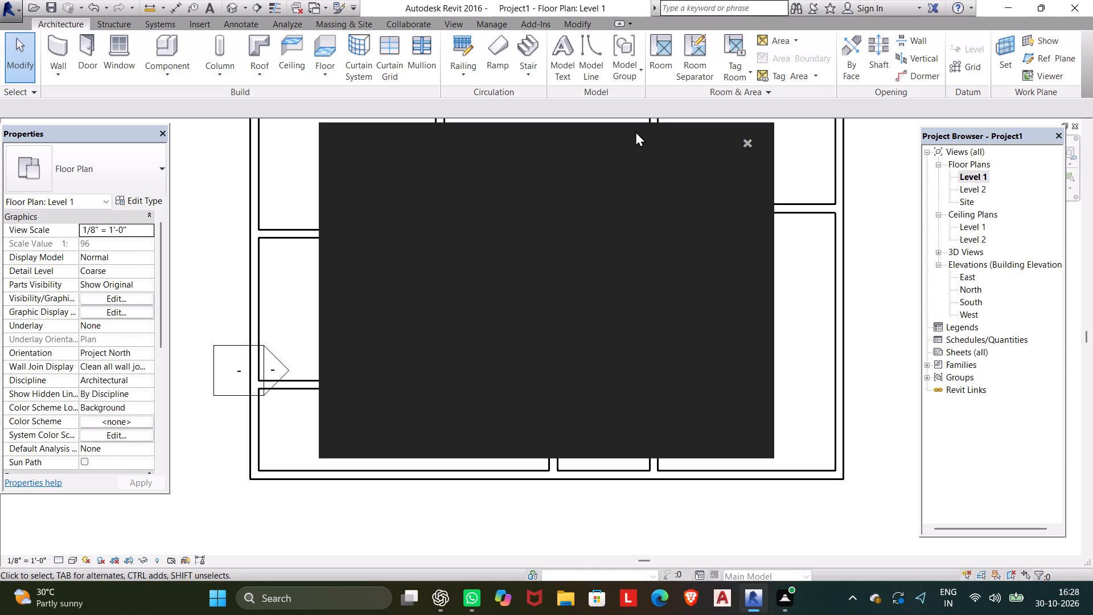
click(749, 143)
click(749, 143)
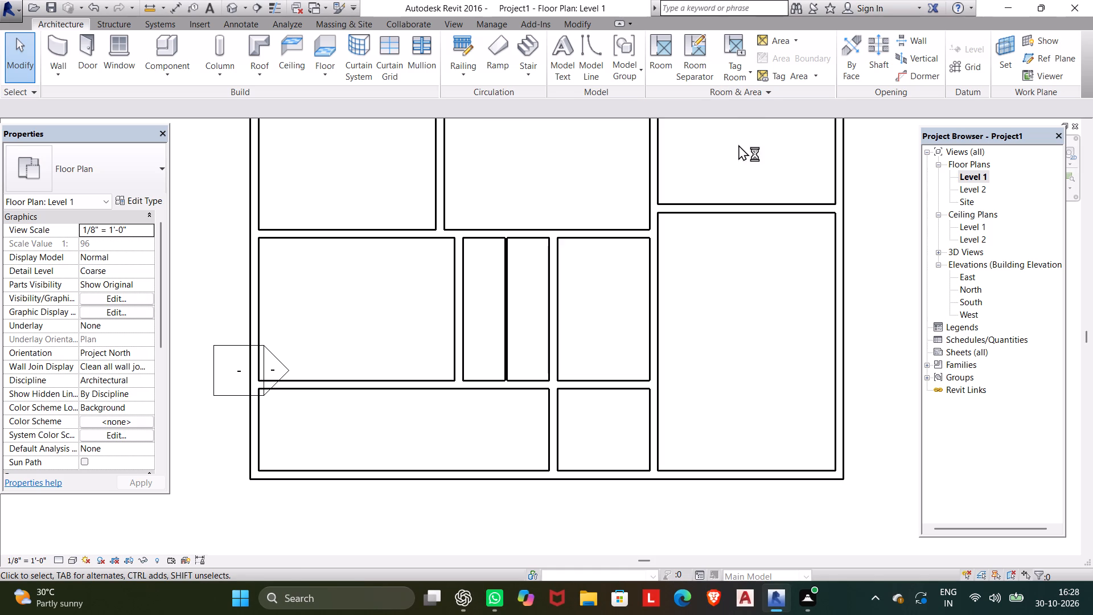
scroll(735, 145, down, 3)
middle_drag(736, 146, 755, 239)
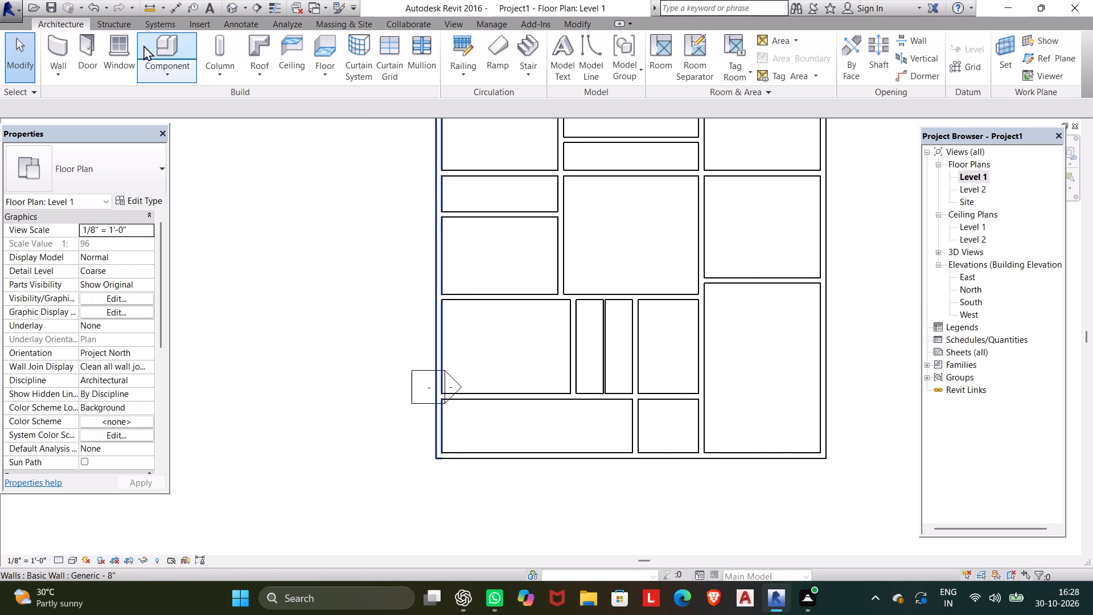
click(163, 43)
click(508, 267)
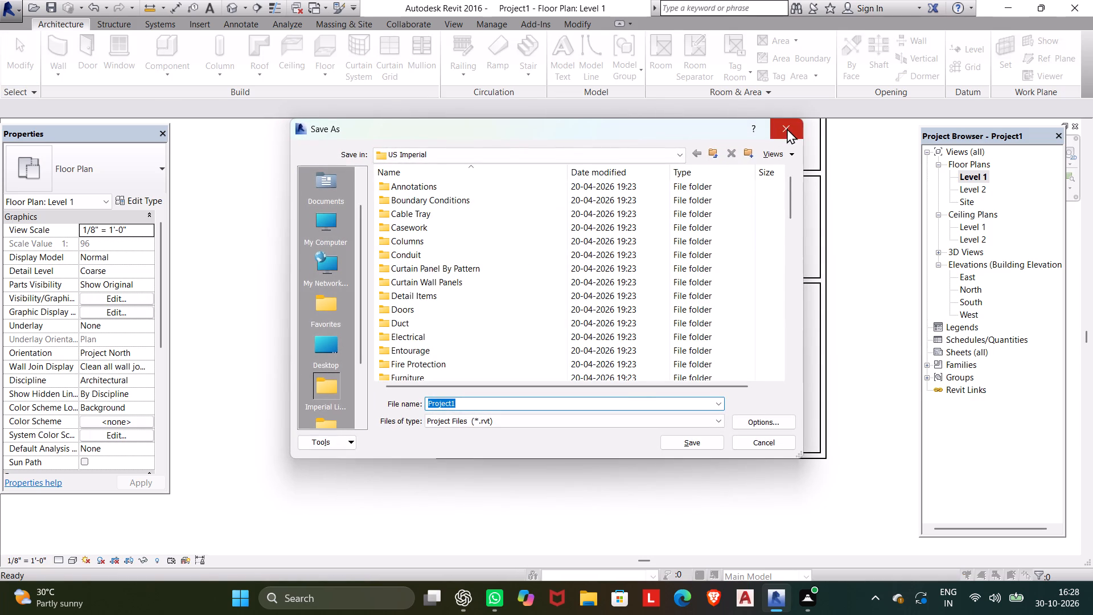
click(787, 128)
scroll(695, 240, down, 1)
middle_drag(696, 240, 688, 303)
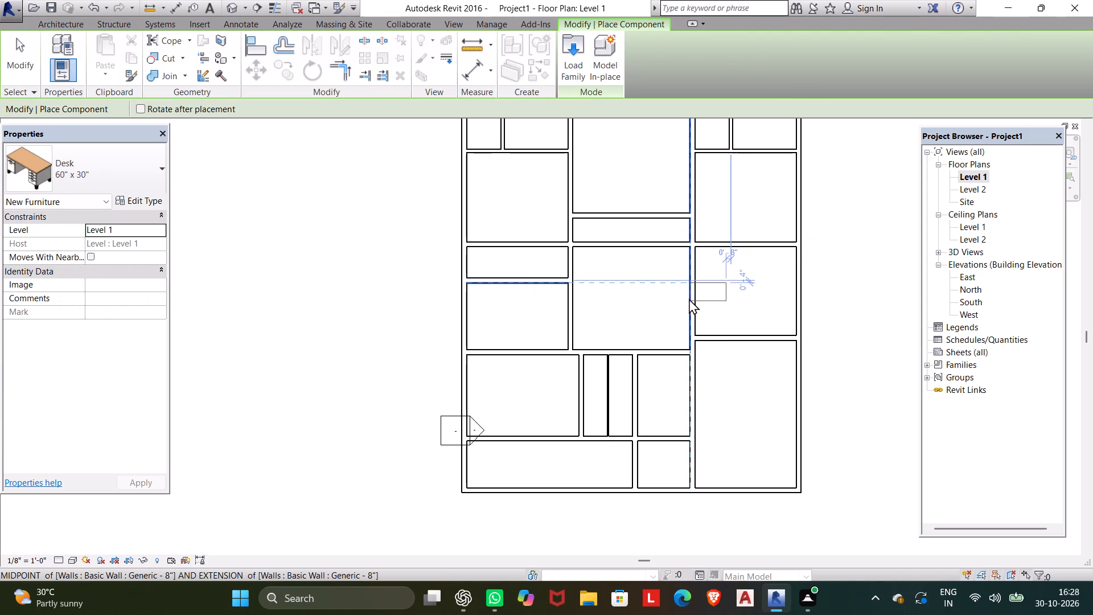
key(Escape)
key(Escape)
Save the project in the US Imperial folder under the name 30 oct.
key(ctrl+s)
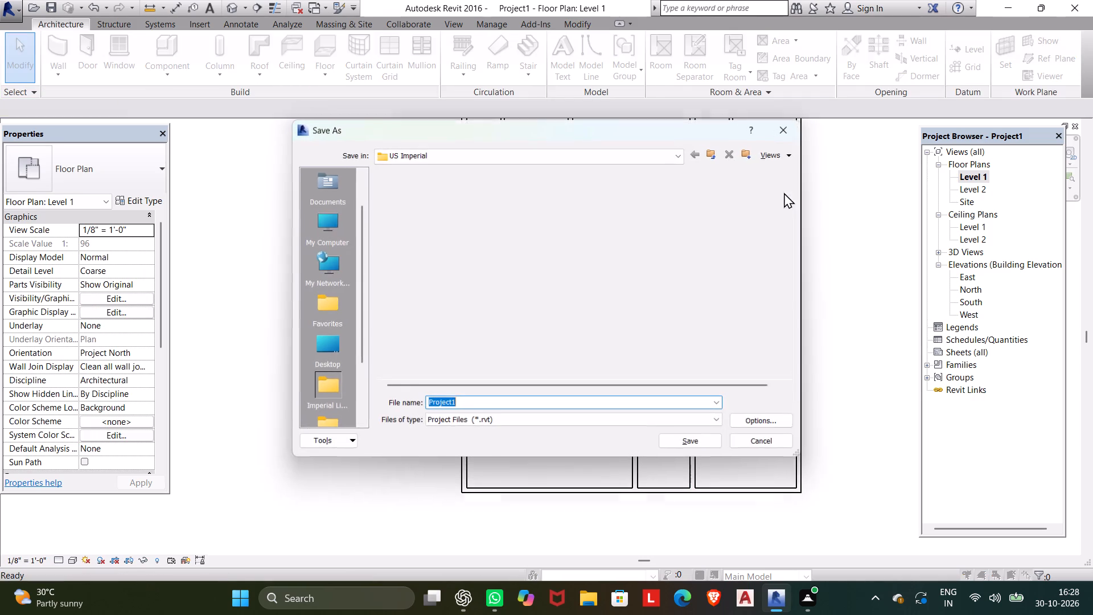
key(space)
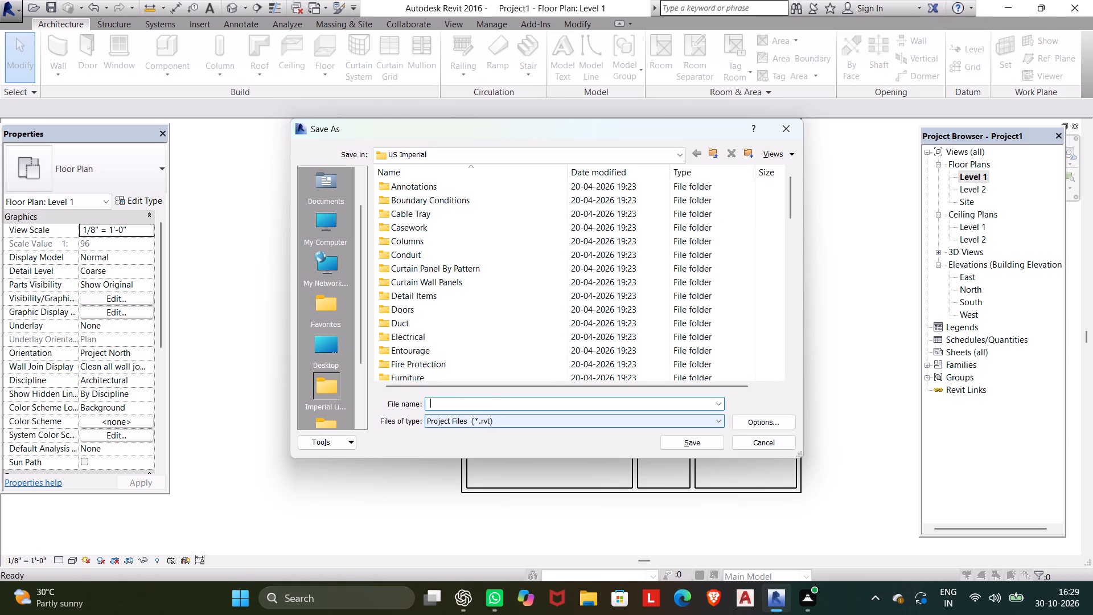
text(30)
key(space)
text(o)
text(ct)
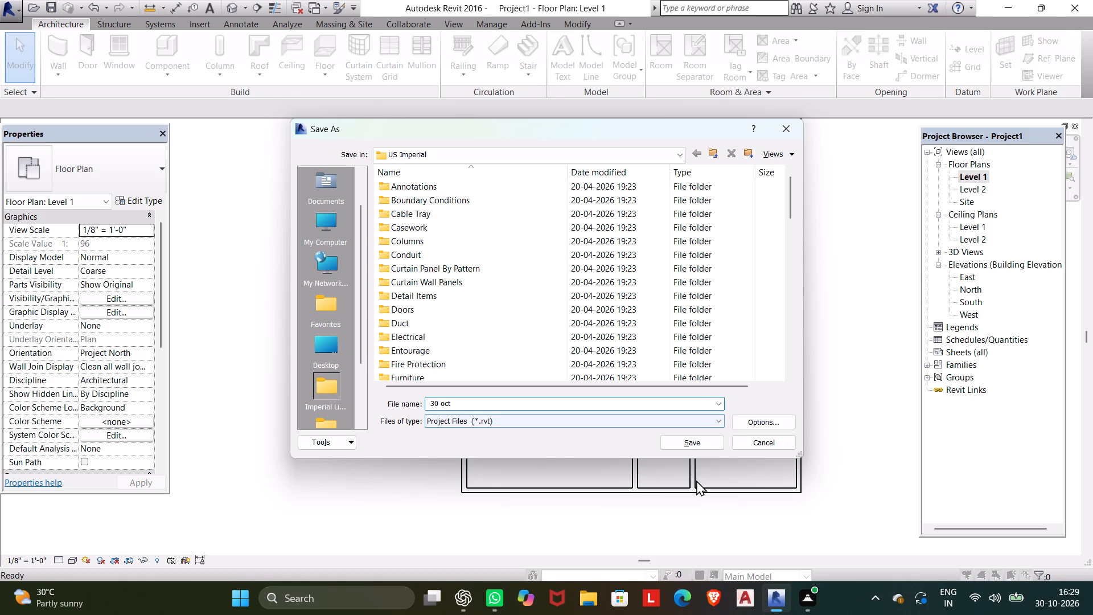
click(692, 446)
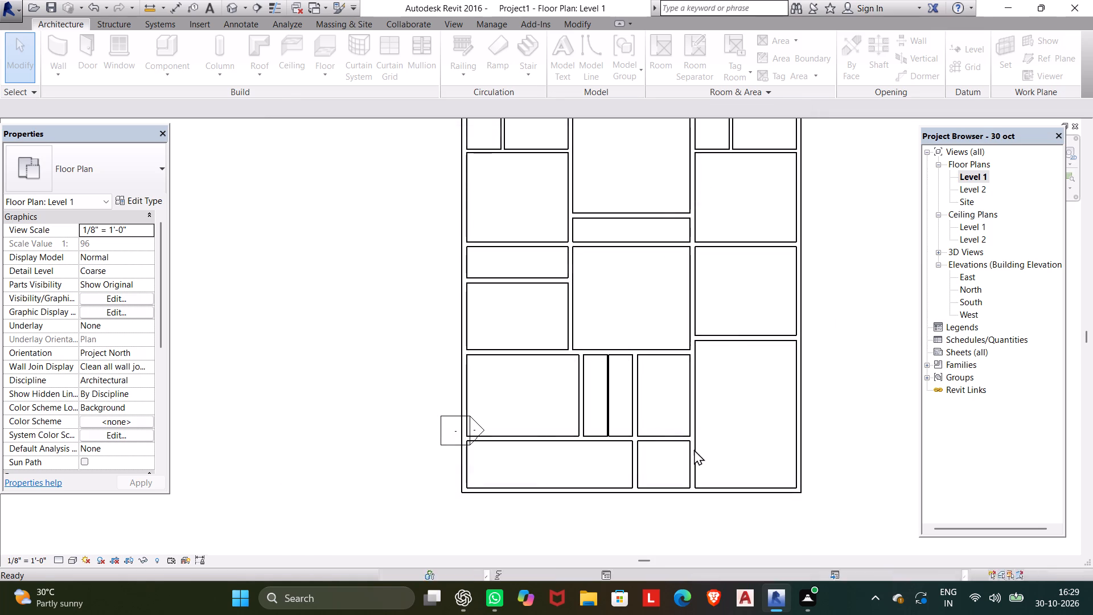
Load the Vanity Cabinet-Double Door & 4 Drawer family from the Casework library's Base Cabinets folder as a component.
click(174, 48)
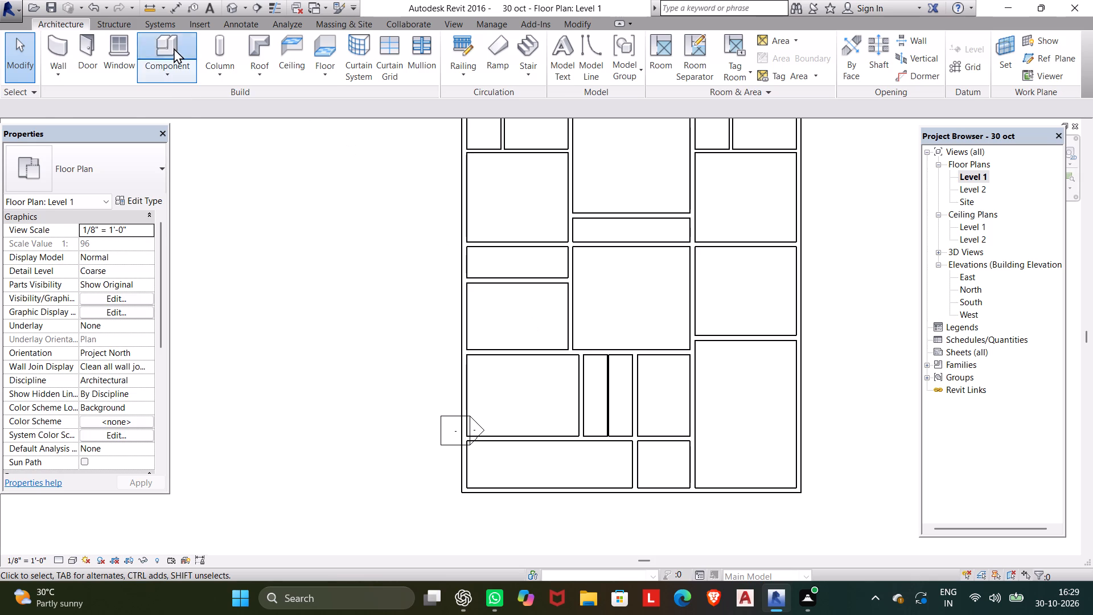
click(577, 43)
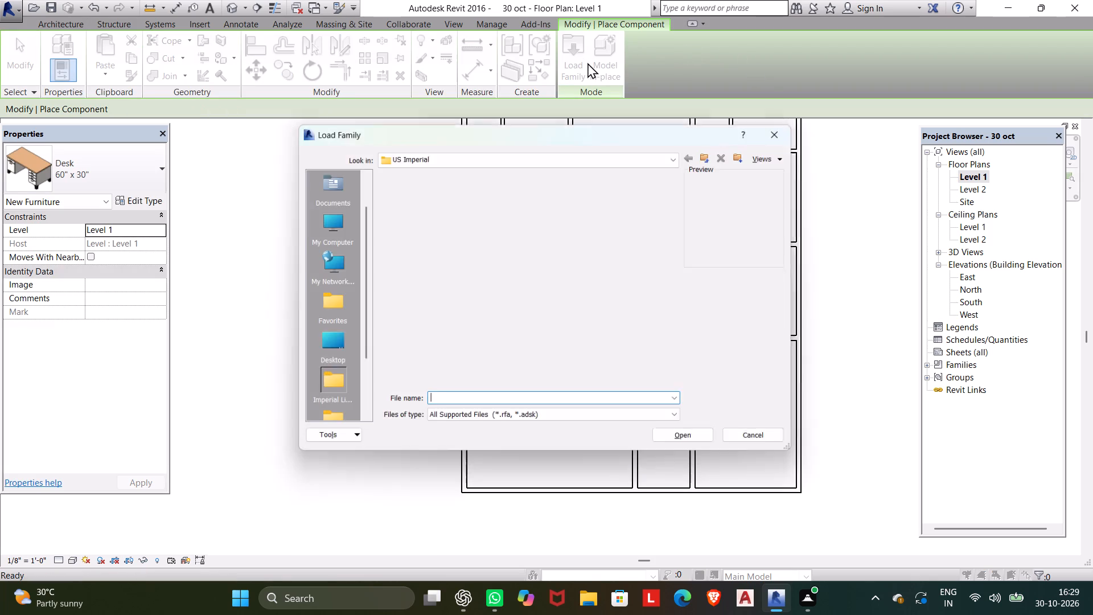
double_click(549, 216)
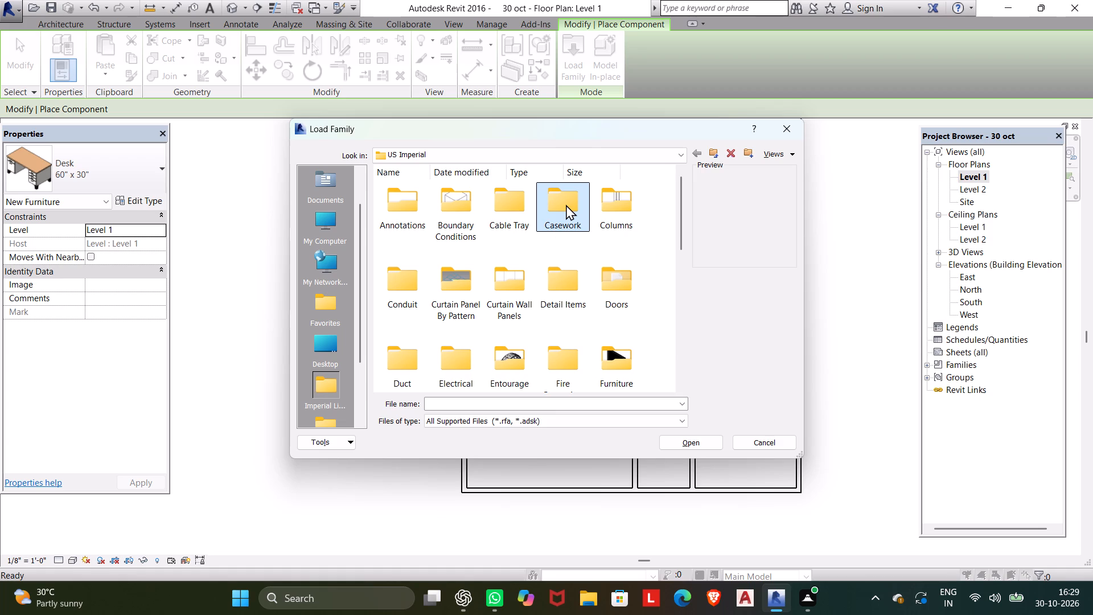
click(560, 201)
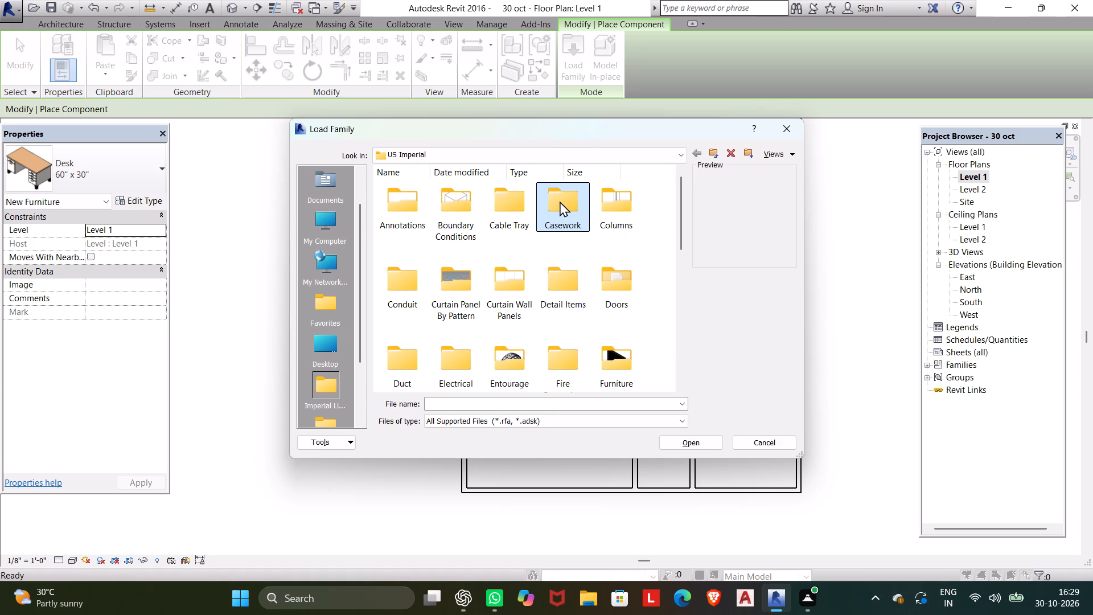
drag(560, 202, 559, 208)
click(559, 208)
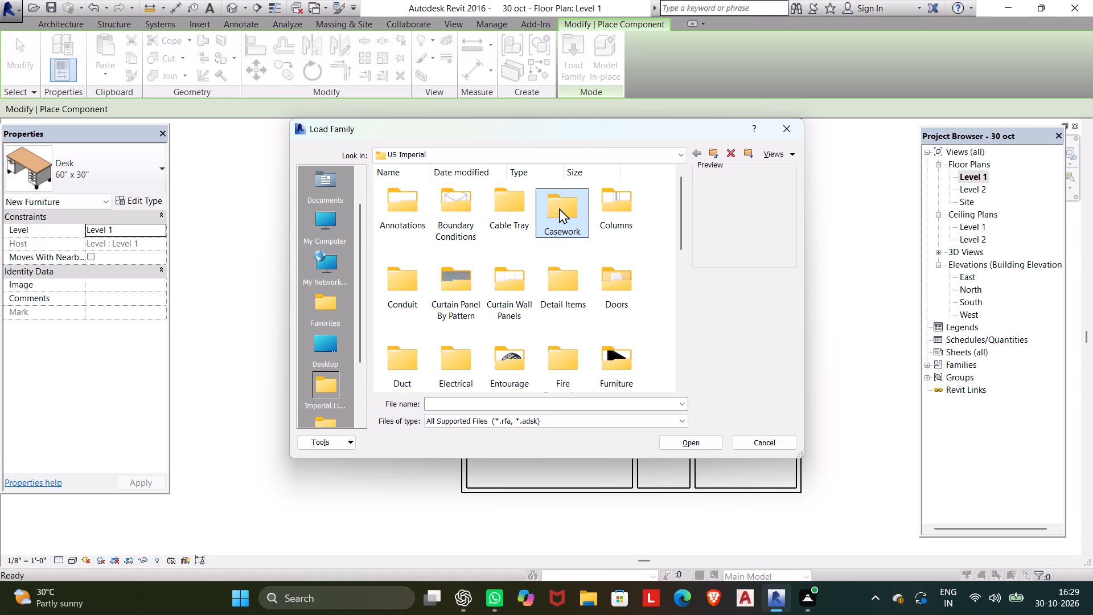
drag(560, 210, 573, 232)
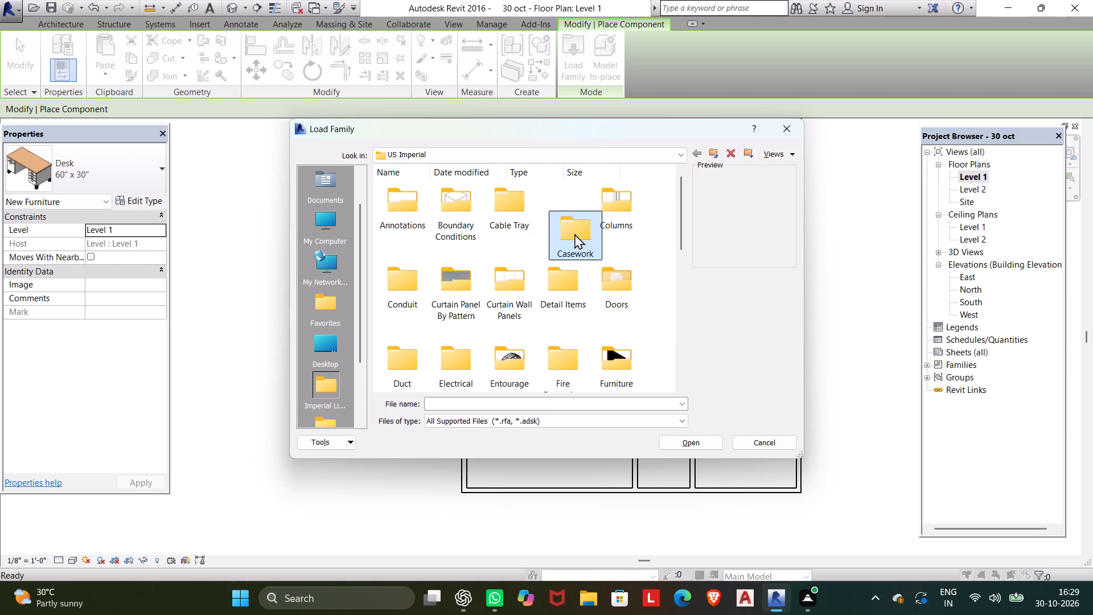
drag(569, 231, 560, 225)
triple_click(555, 224)
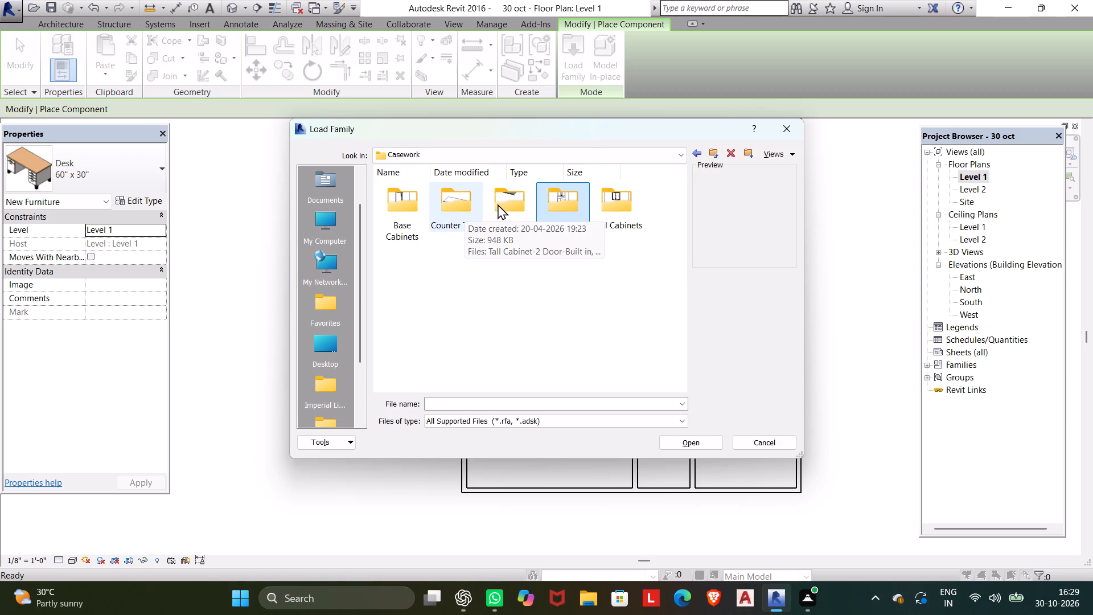
double_click(514, 204)
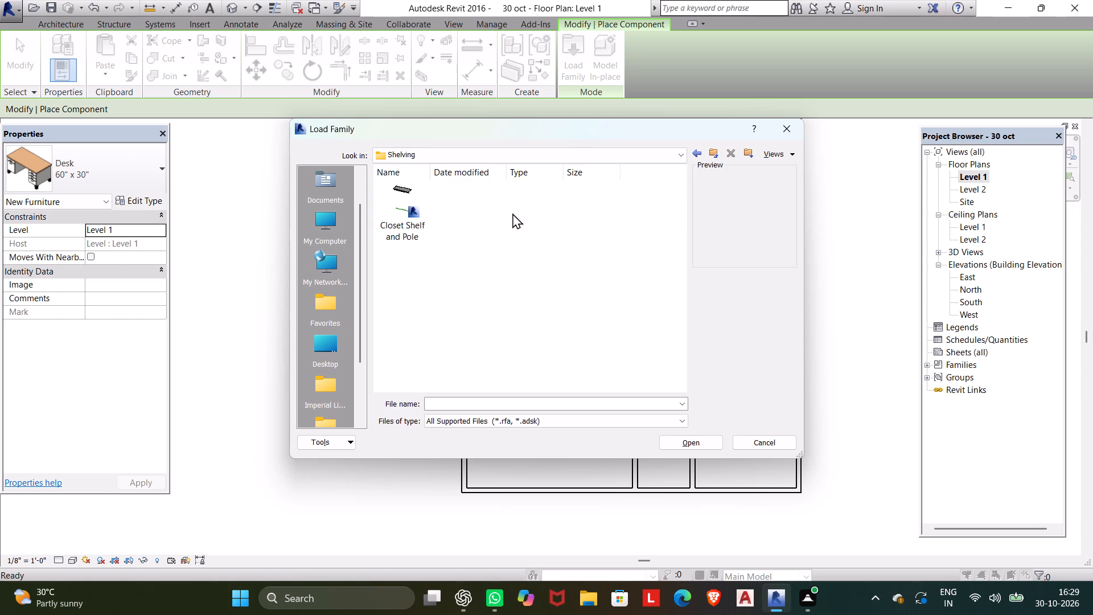
click(696, 158)
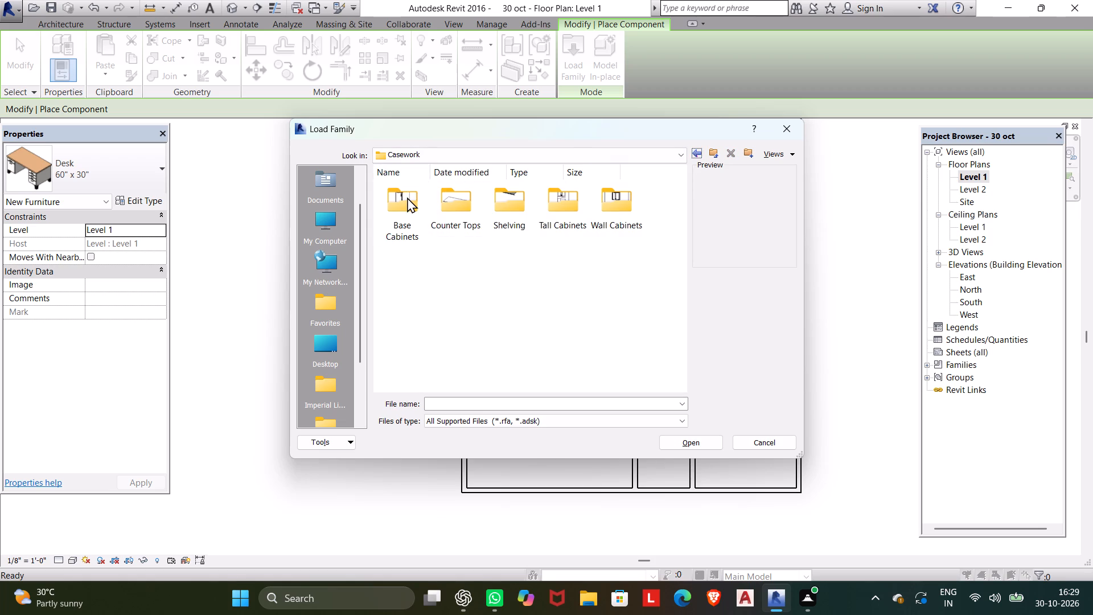
double_click(407, 197)
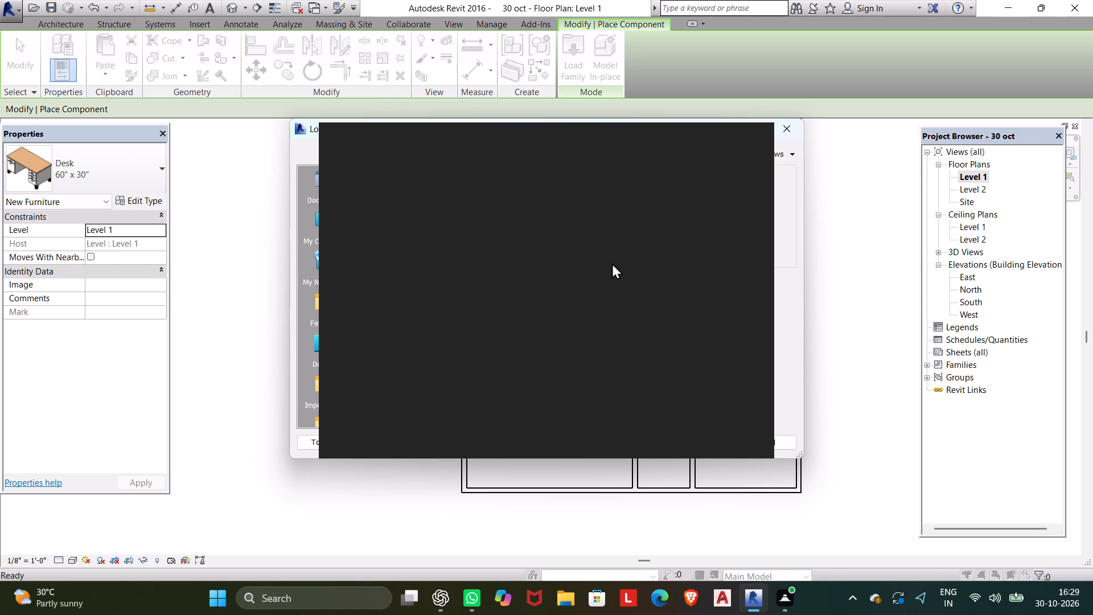
click(749, 144)
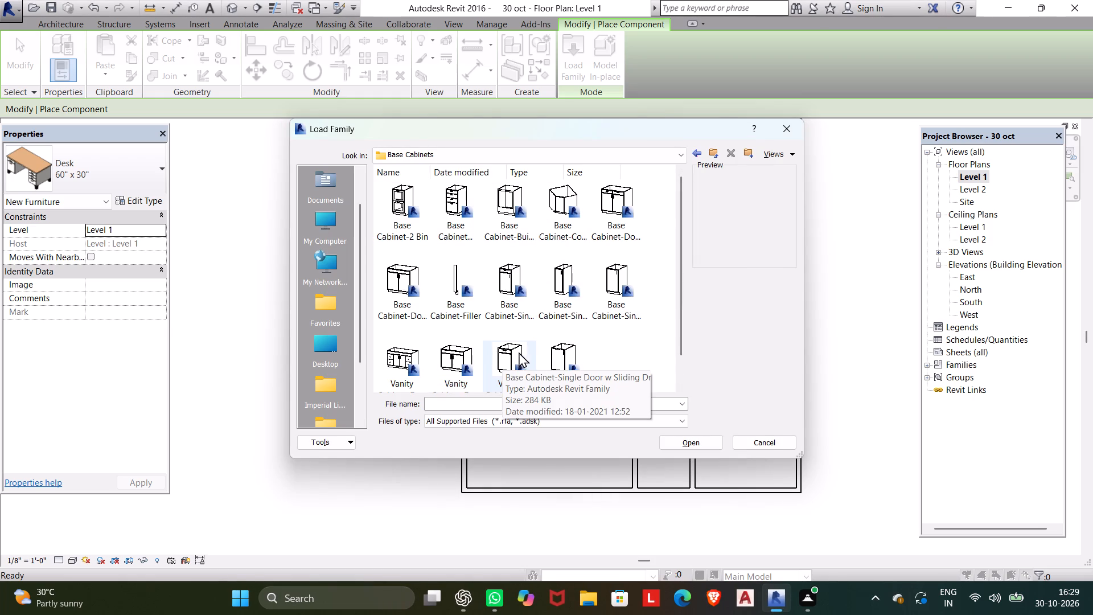
click(408, 356)
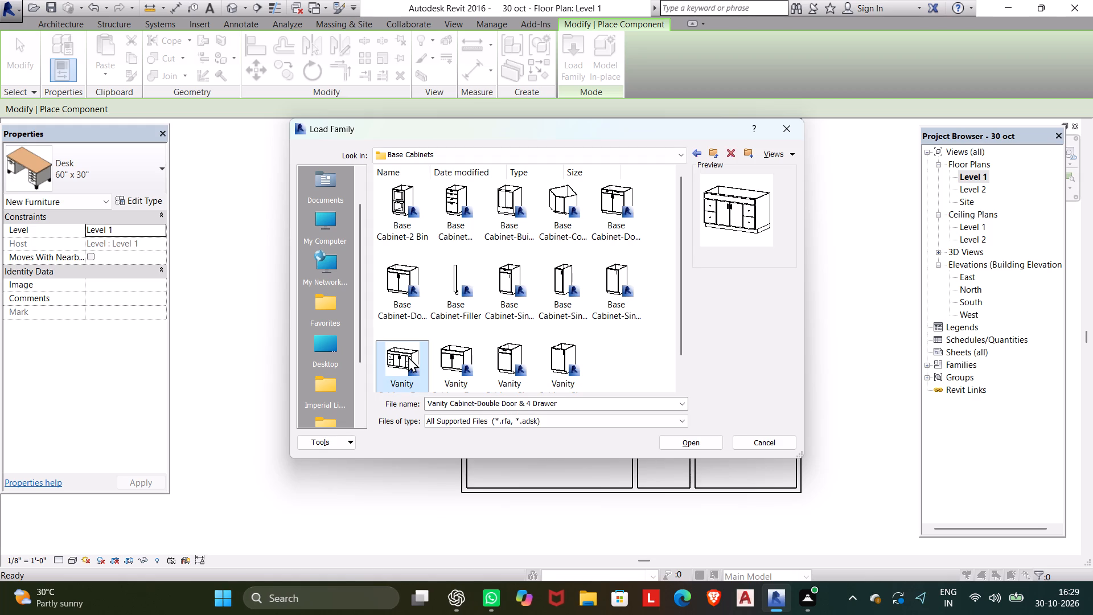
click(713, 441)
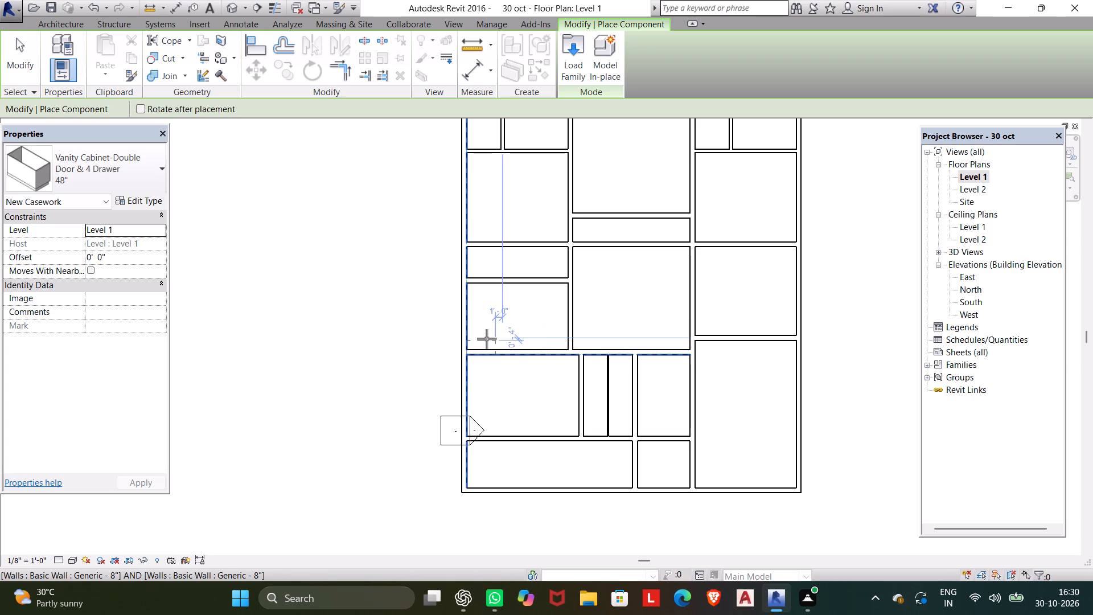
Place two 48" vanity cabinets side by side along the lower wall of the left-side room and a rotated one in its upper-left corner.
scroll(509, 337, up, 4)
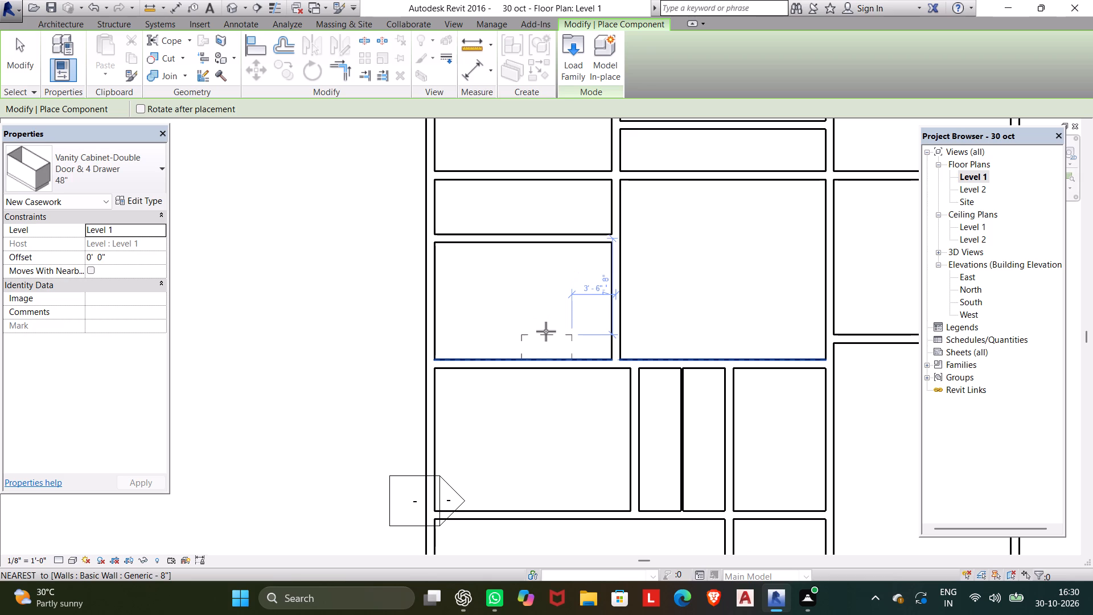
click(546, 331)
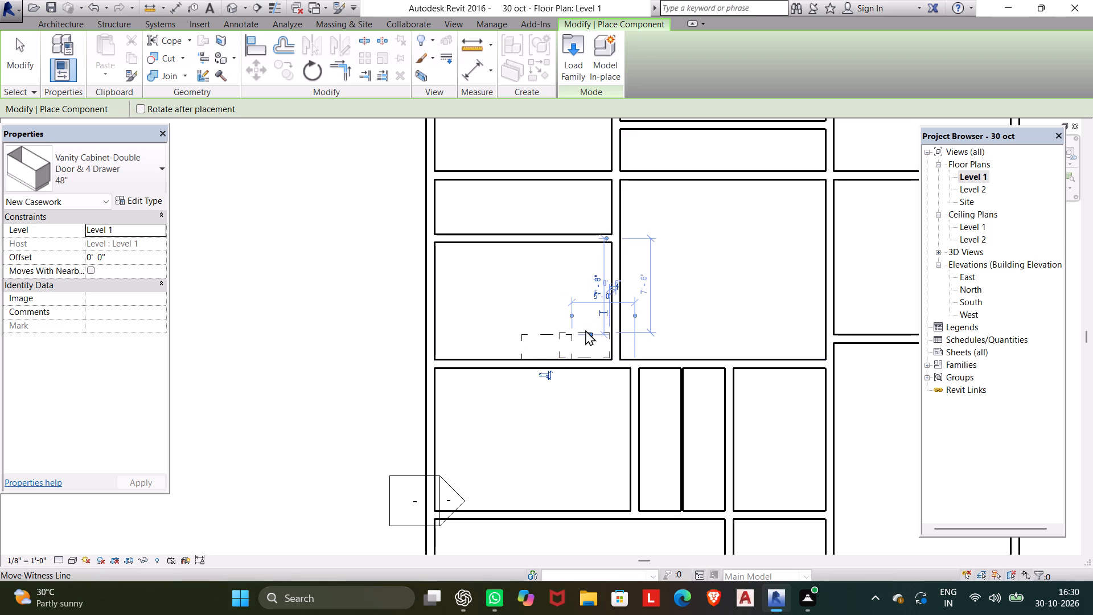
click(493, 334)
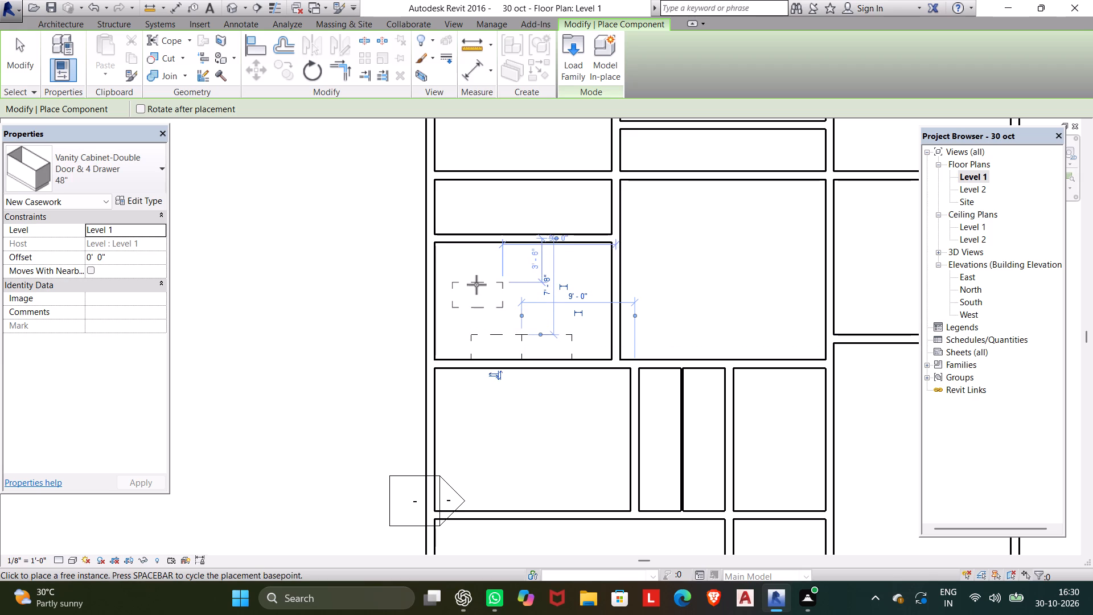
key(space)
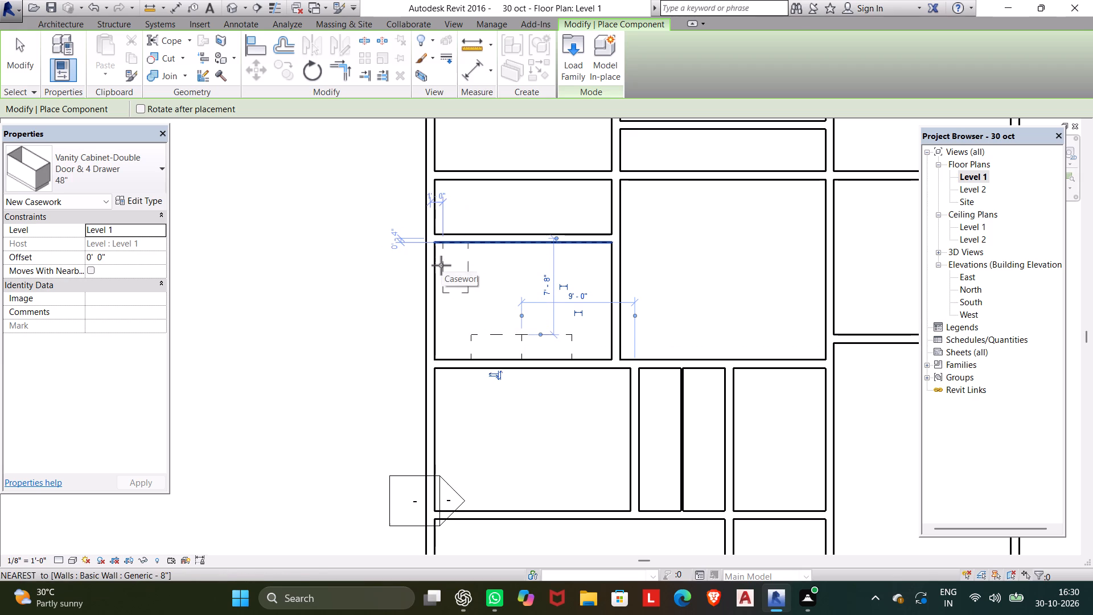
click(441, 265)
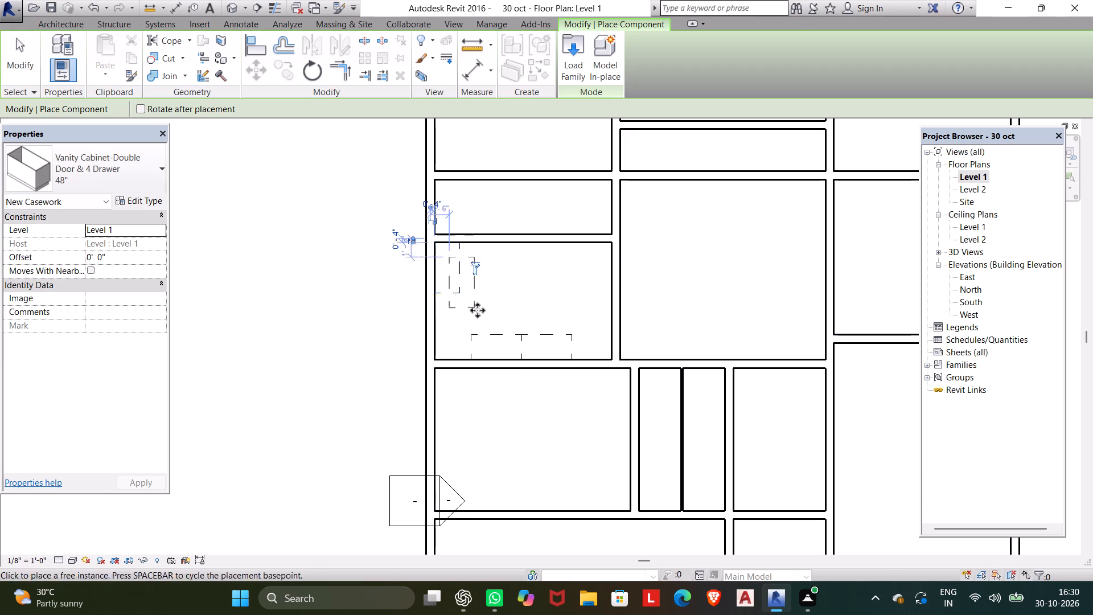
key(space)
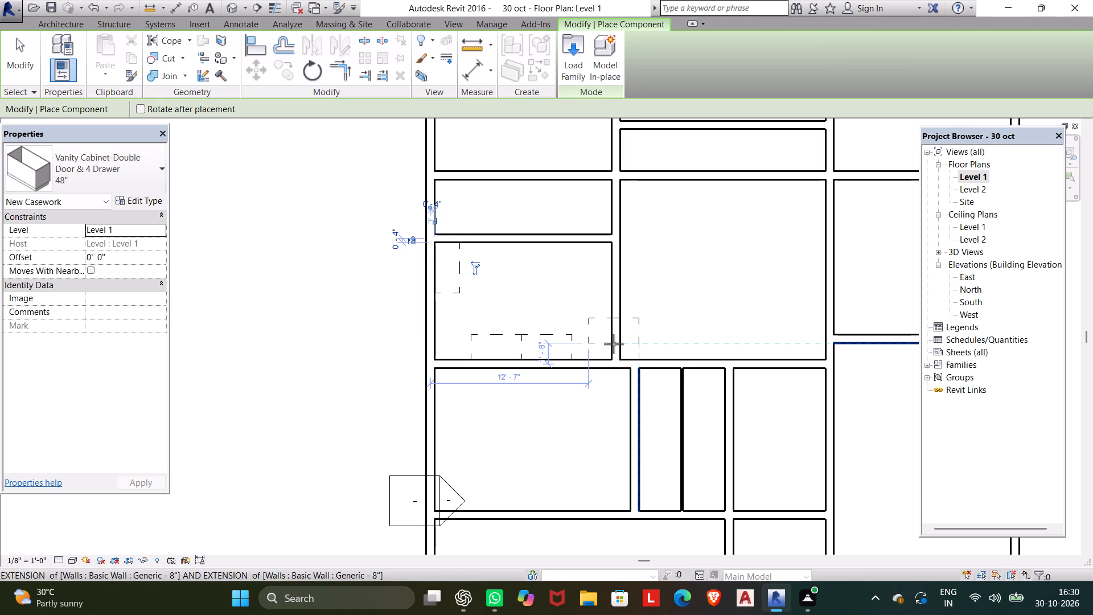
key(Escape)
key(Escape)
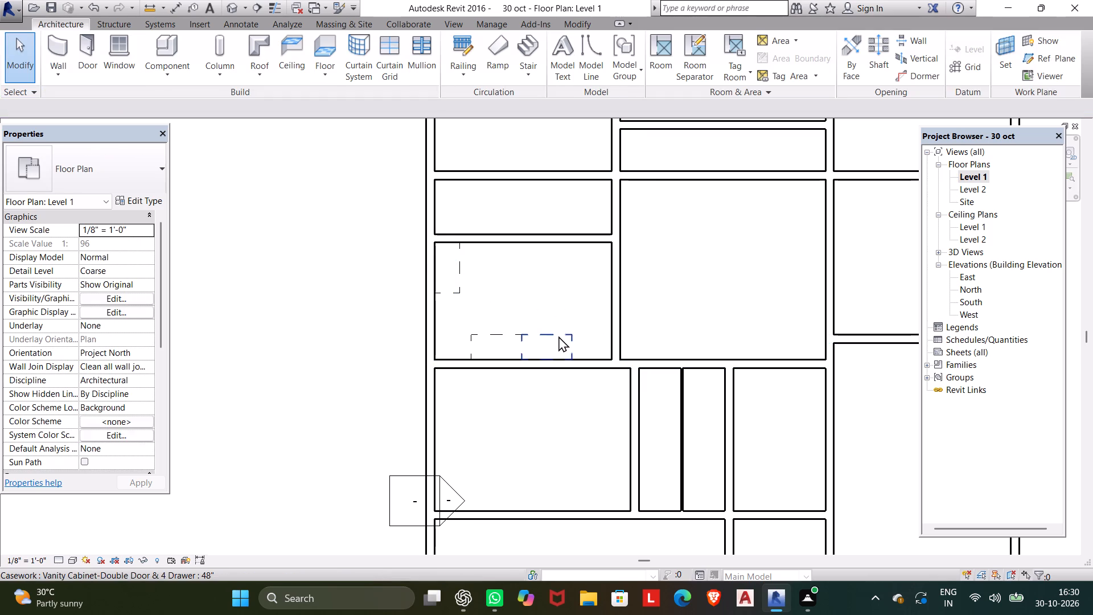
Nudge the right-hand cabinet on the lower wall to the right until it meets the room's right wall.
click(558, 336)
key(Right)
key(Right)
key(Right)
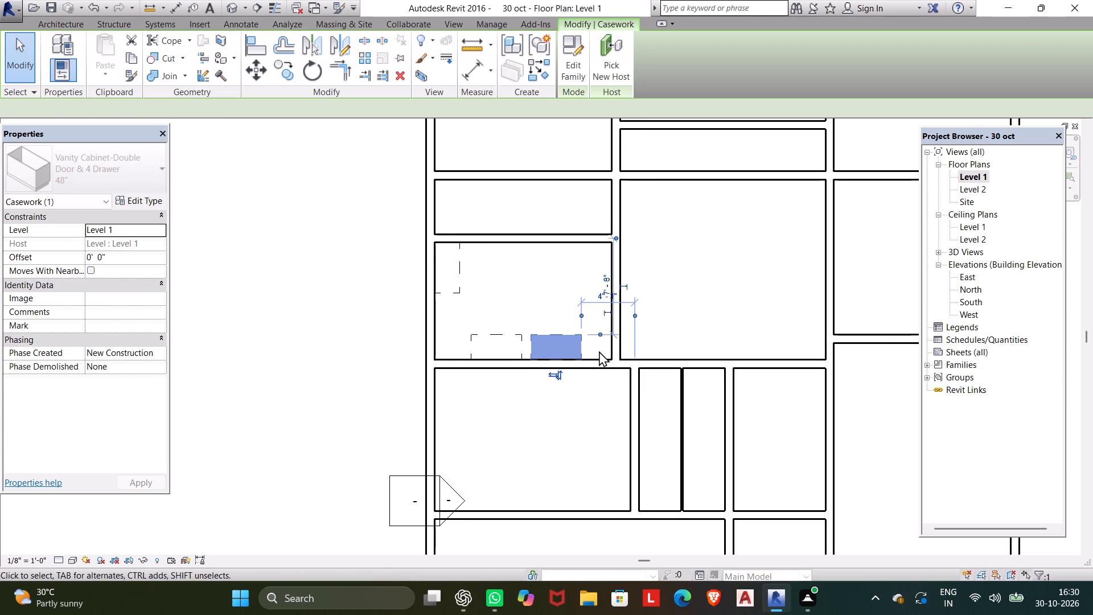
key(Right)
key(Right)
key(Right)
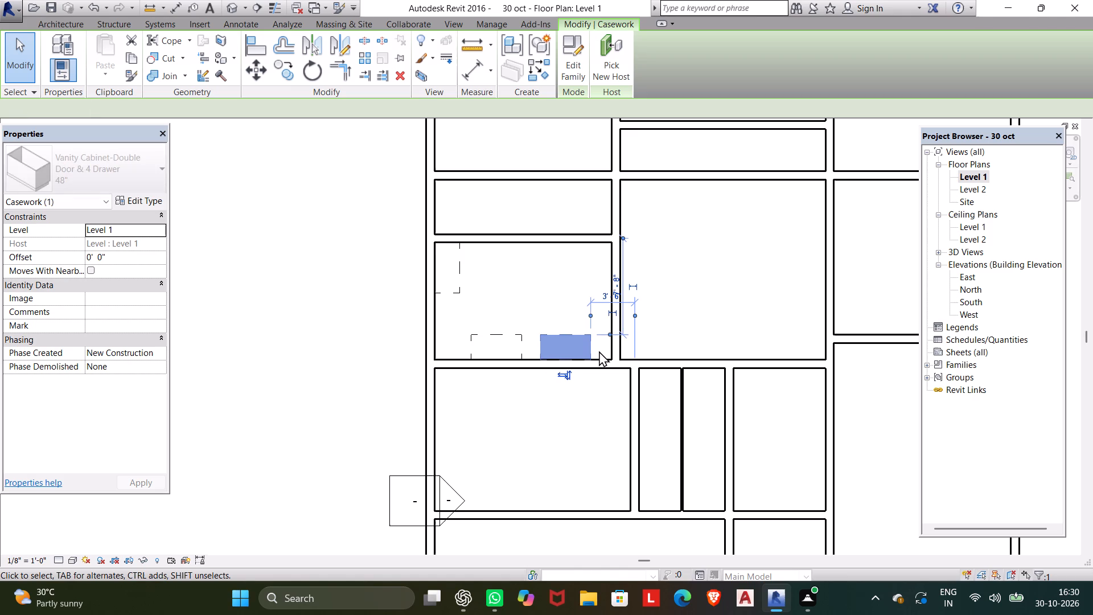
key(Right)
key(Right)
key(Right)
key(Right)
key(Right)
key(Right)
key(Right)
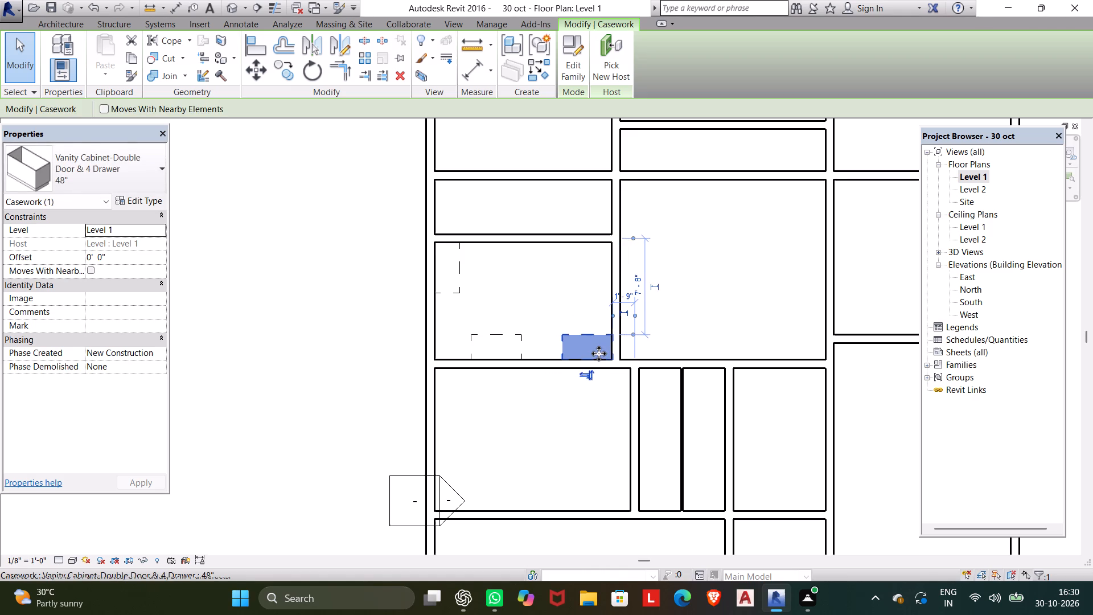
Open the default 3D view and examine the wall layout and the placed vanity cabinets from several angles.
click(229, 12)
middle_drag(525, 337, 506, 331)
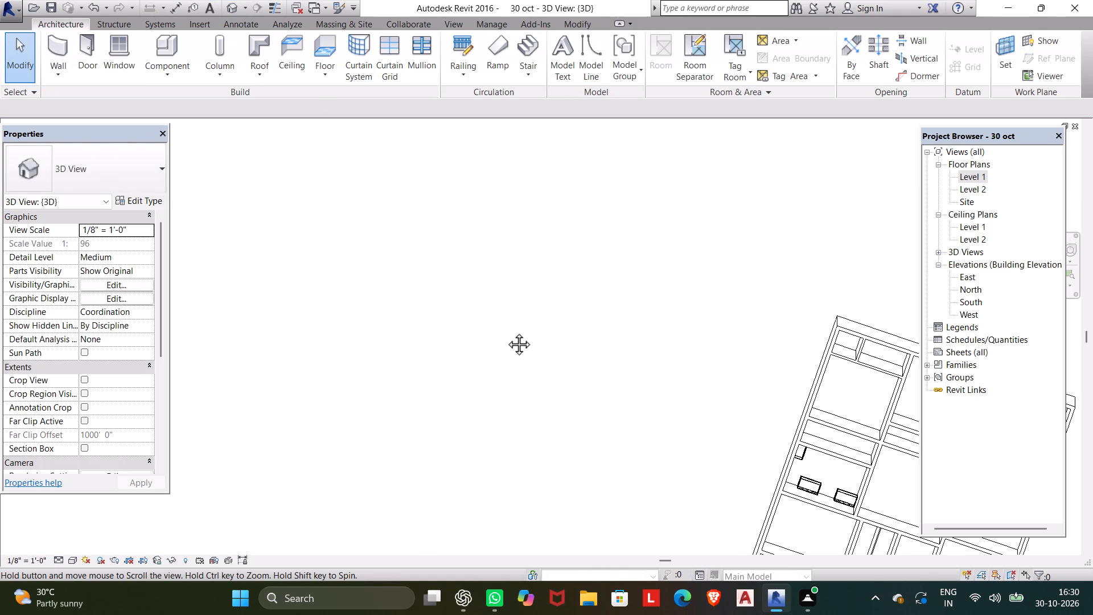
middle_drag(506, 331, 398, 260)
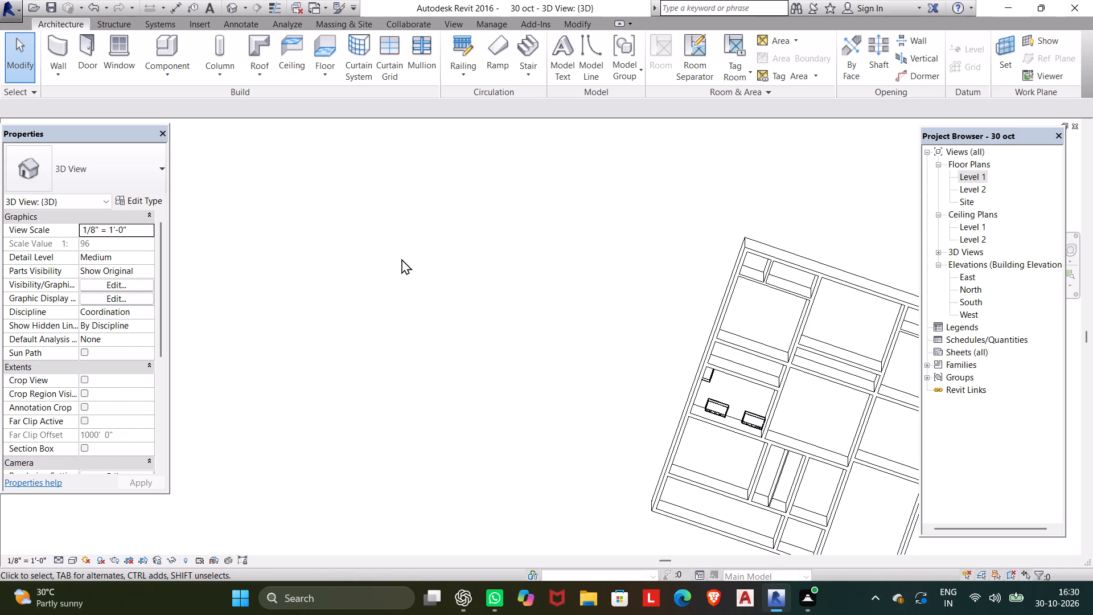
shift+middle_drag(401, 258, 332, 218)
scroll(401, 331, down, 1)
middle_drag(401, 331, 424, 187)
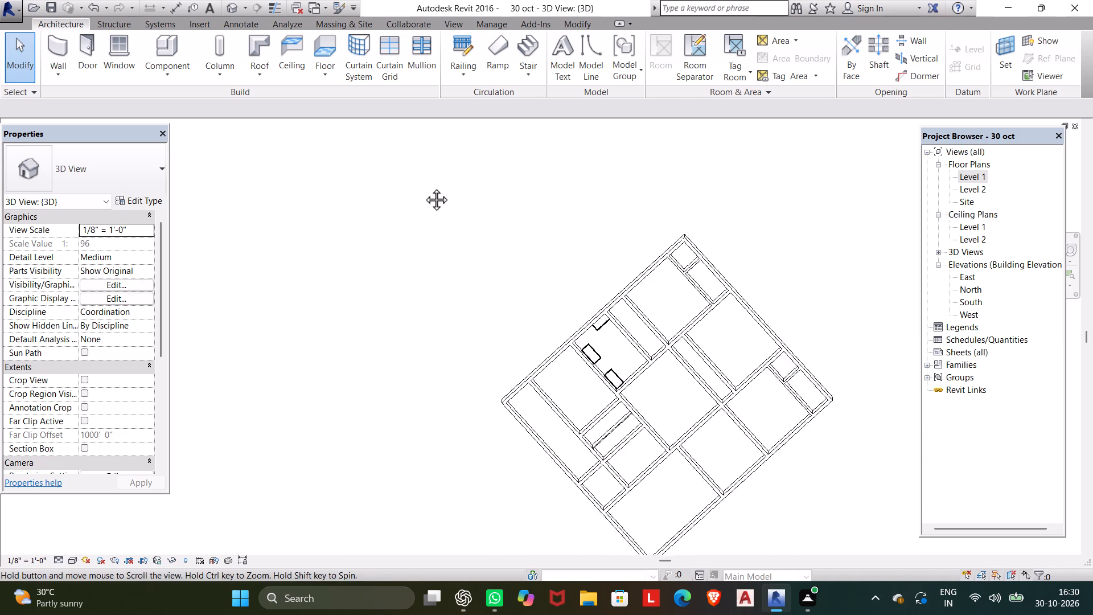
middle_drag(424, 187, 429, 182)
shift+middle_drag(488, 303, 400, 209)
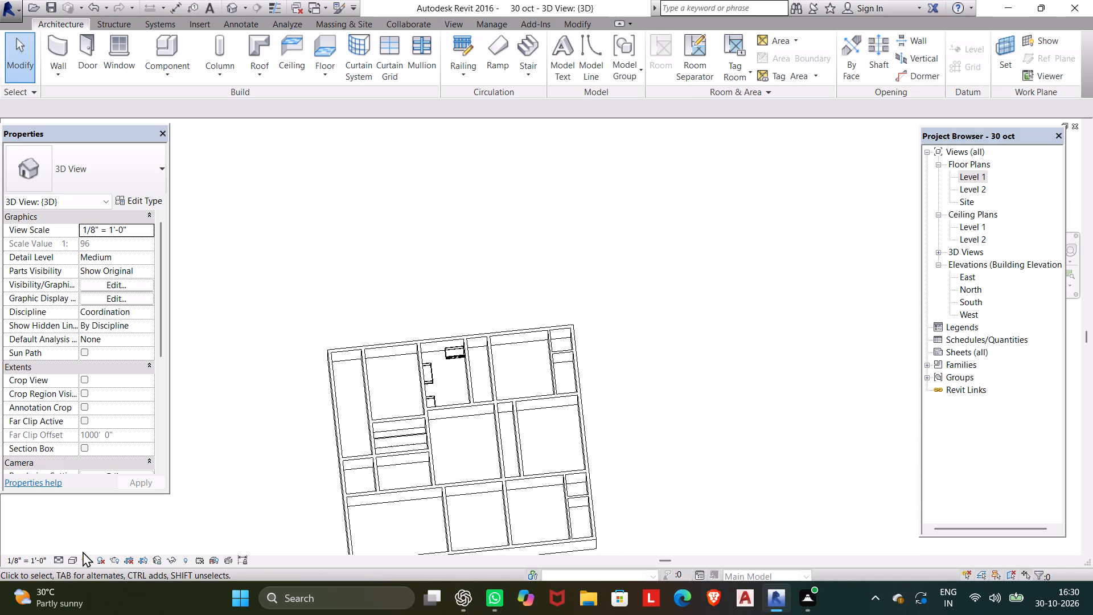
Switch the 3D view's visual style from line display to filled surfaces and inspect the model from a lower angle.
click(68, 558)
click(100, 527)
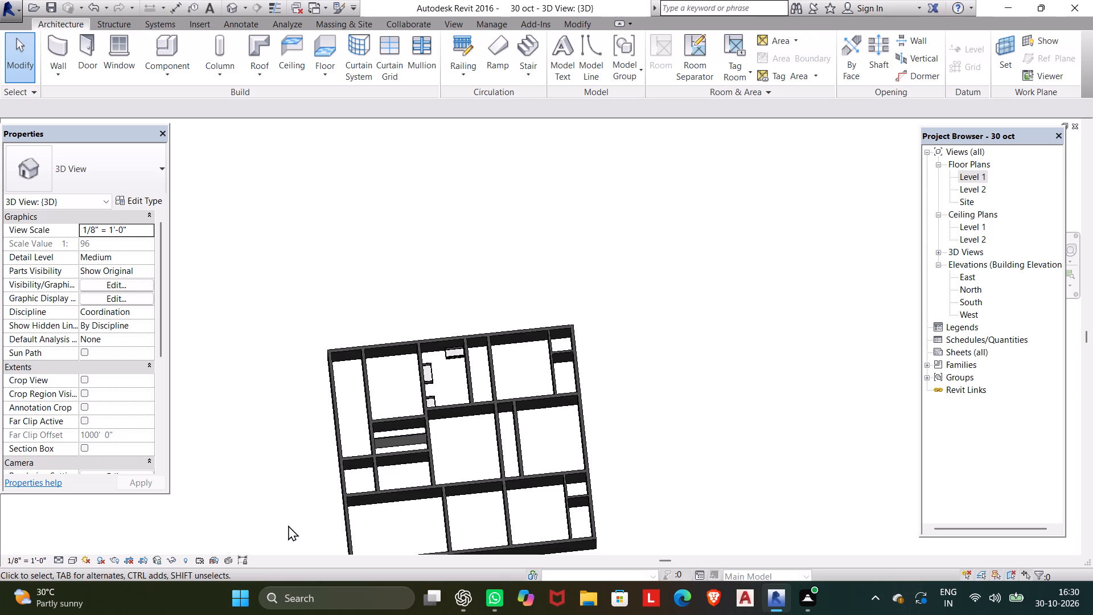
shift+middle_drag(477, 430, 435, 371)
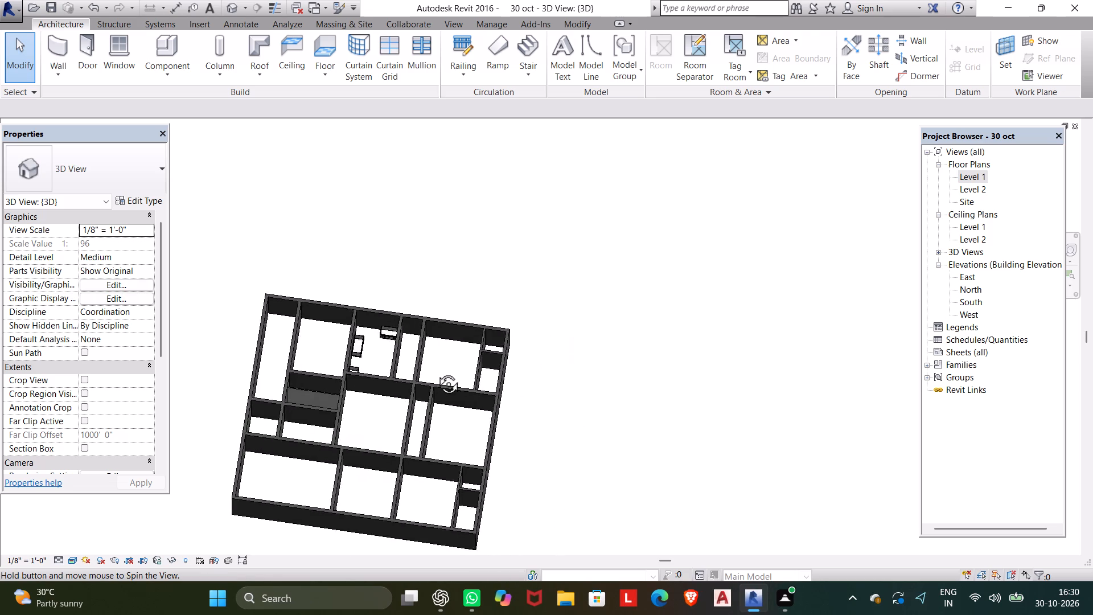
shift+middle_drag(435, 371, 421, 265)
middle_drag(422, 264, 512, 292)
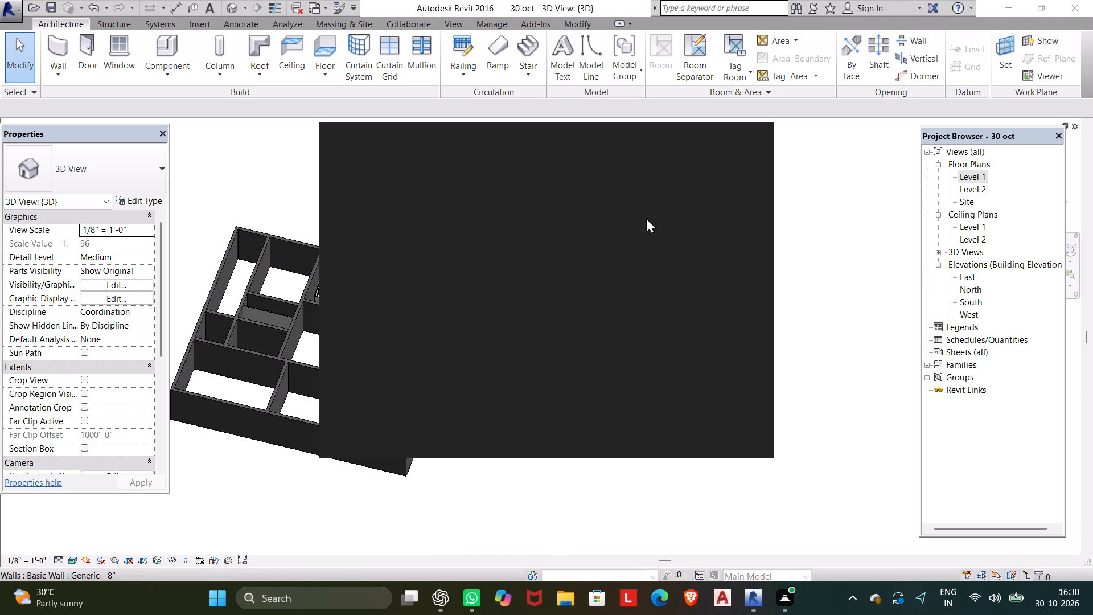
Examine the shaded 3D model's wall layout and placed vanity cabinets from several angles.
click(746, 147)
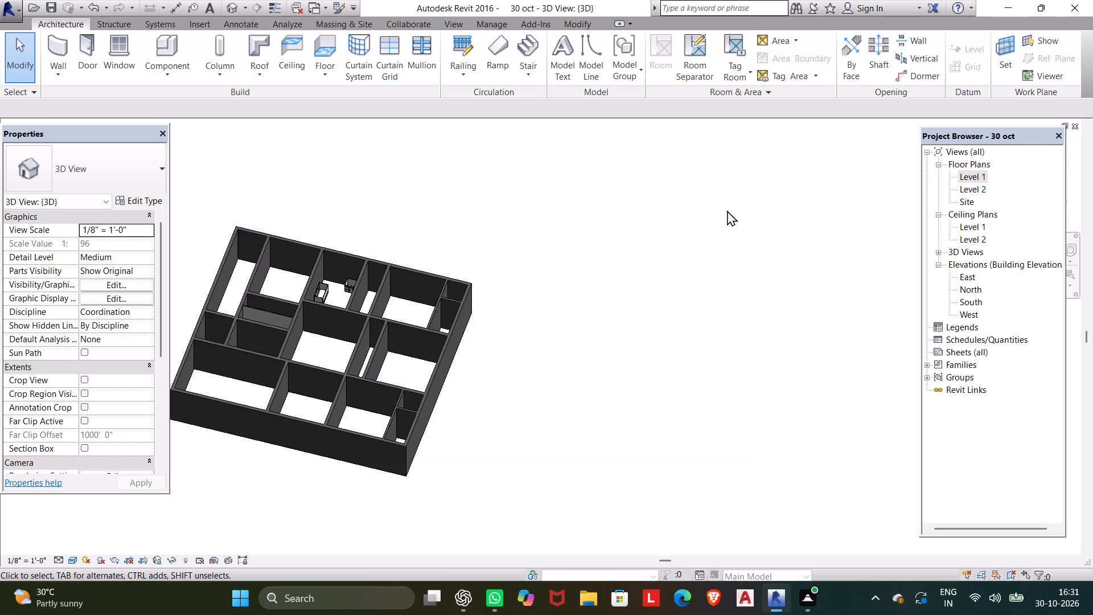
middle_drag(727, 210, 763, 259)
middle_drag(758, 256, 678, 288)
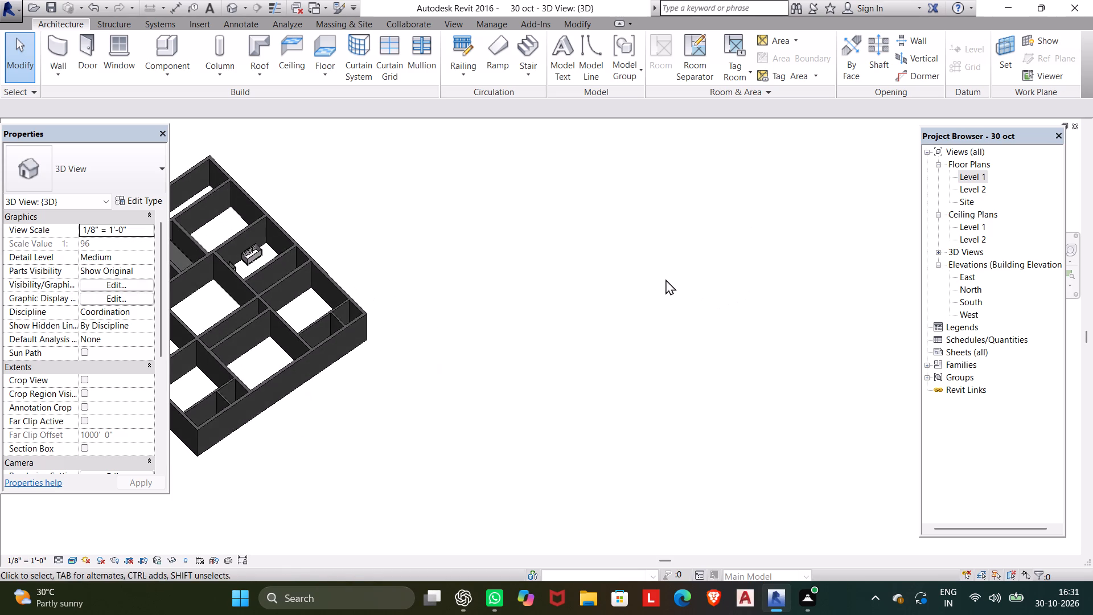
middle_drag(665, 279, 770, 365)
middle_drag(812, 338, 694, 374)
shift+scroll(697, 376, down, 1)
middle_drag(663, 338, 696, 447)
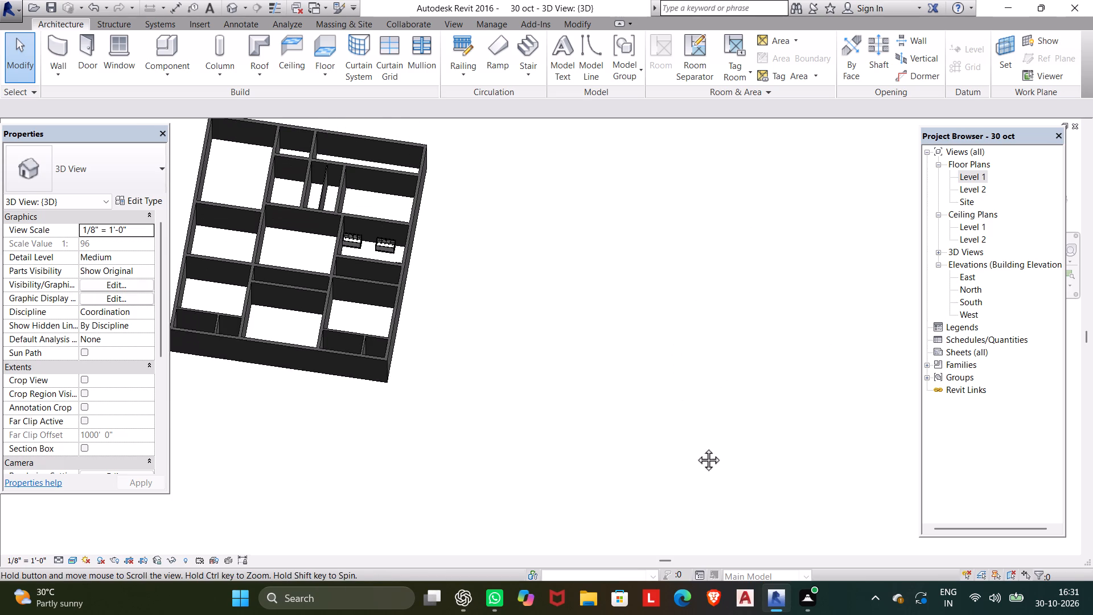
middle_drag(696, 447, 710, 502)
middle_drag(607, 385, 584, 288)
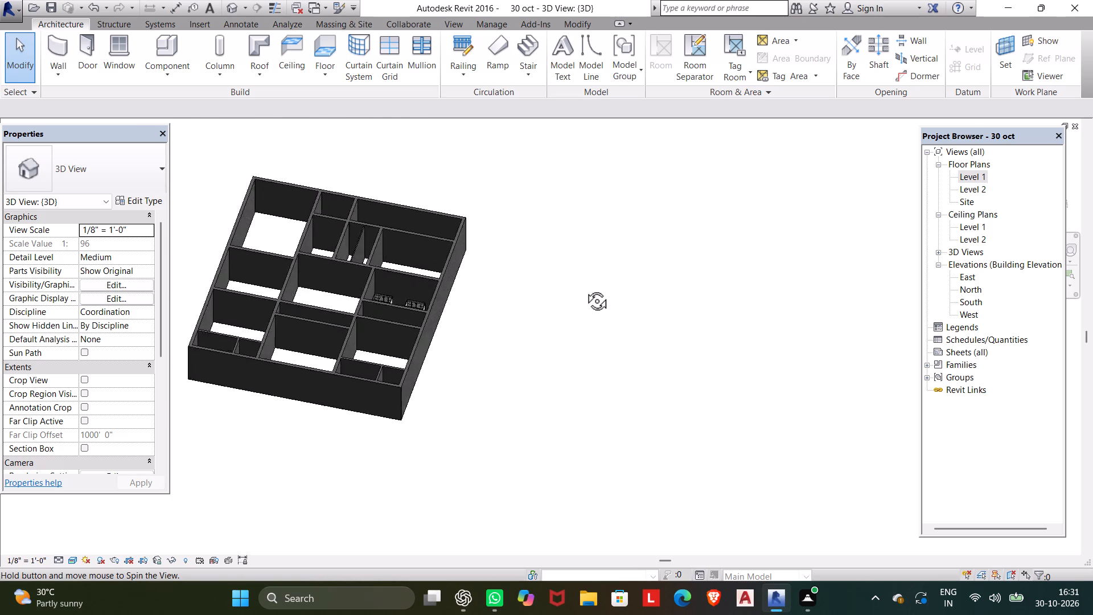
middle_drag(584, 288, 604, 311)
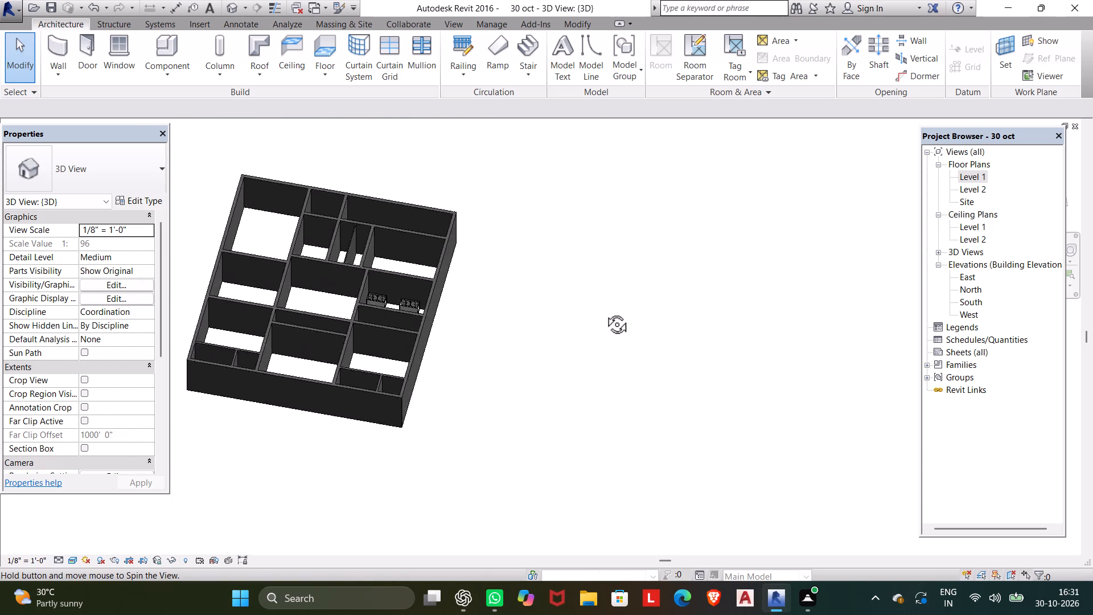
middle_drag(604, 311, 670, 319)
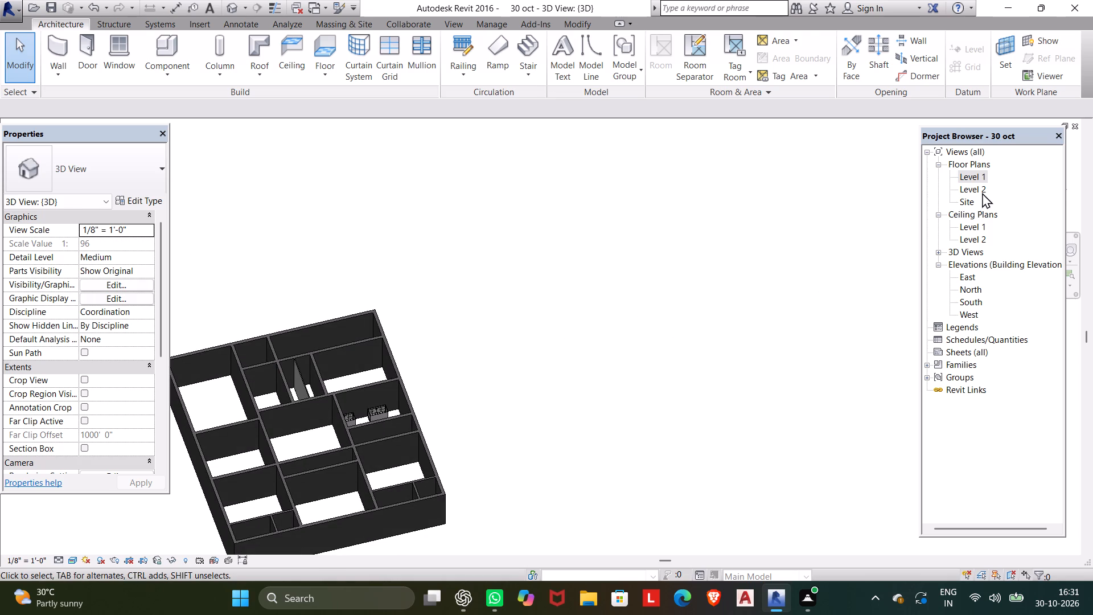
In the Level 1 floor plan, load the Counter Top-L Shaped w Sink family from the US Imperial Casework Counter Tops folder.
double_click(972, 179)
scroll(384, 343, down, 1)
middle_click(385, 343)
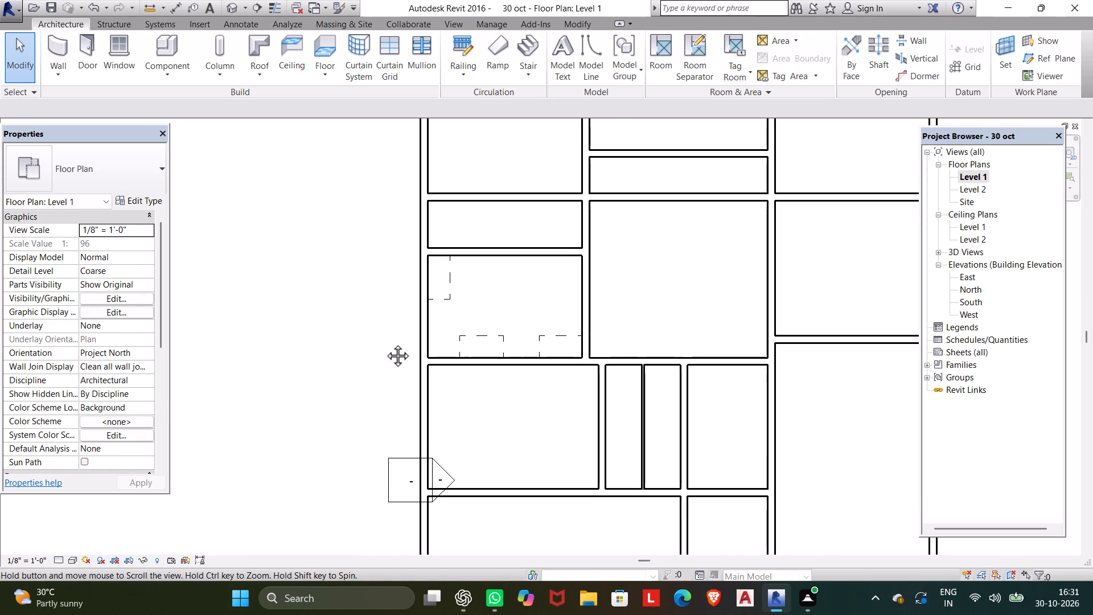
click(183, 56)
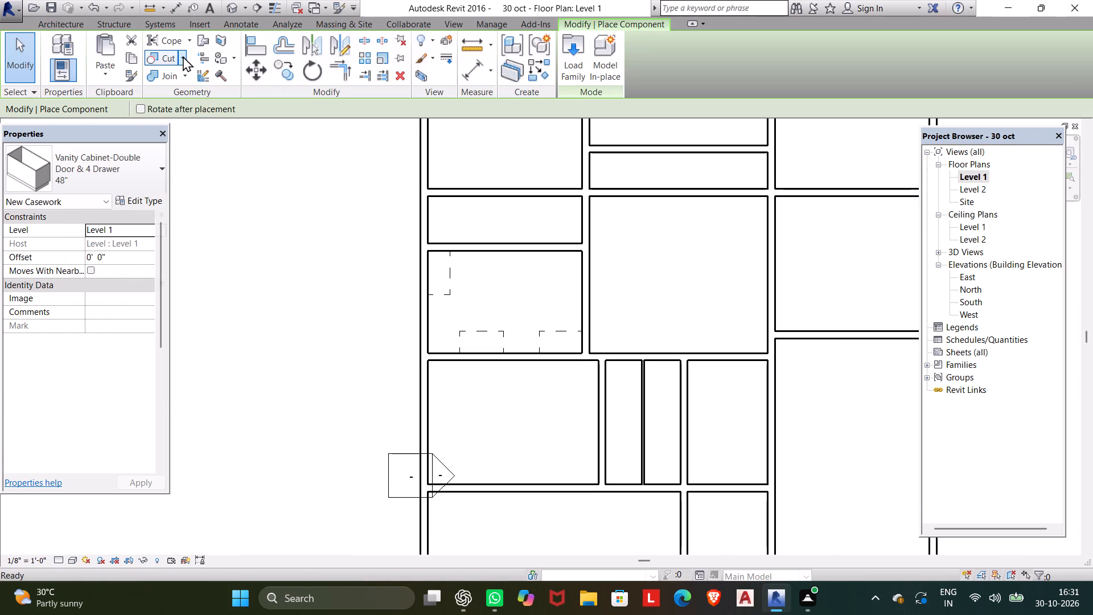
click(577, 55)
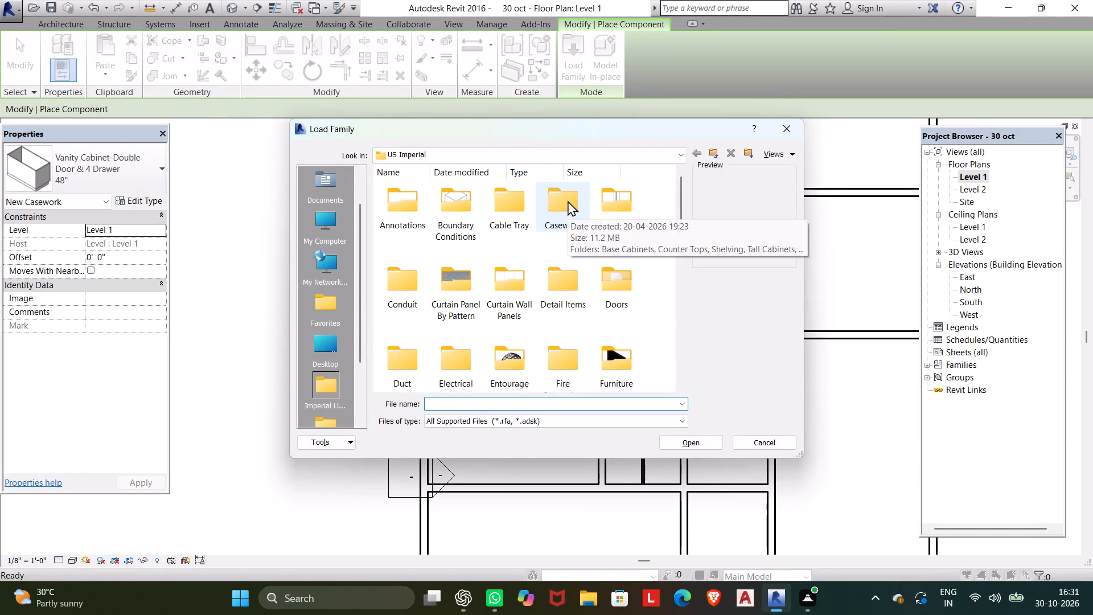
double_click(568, 200)
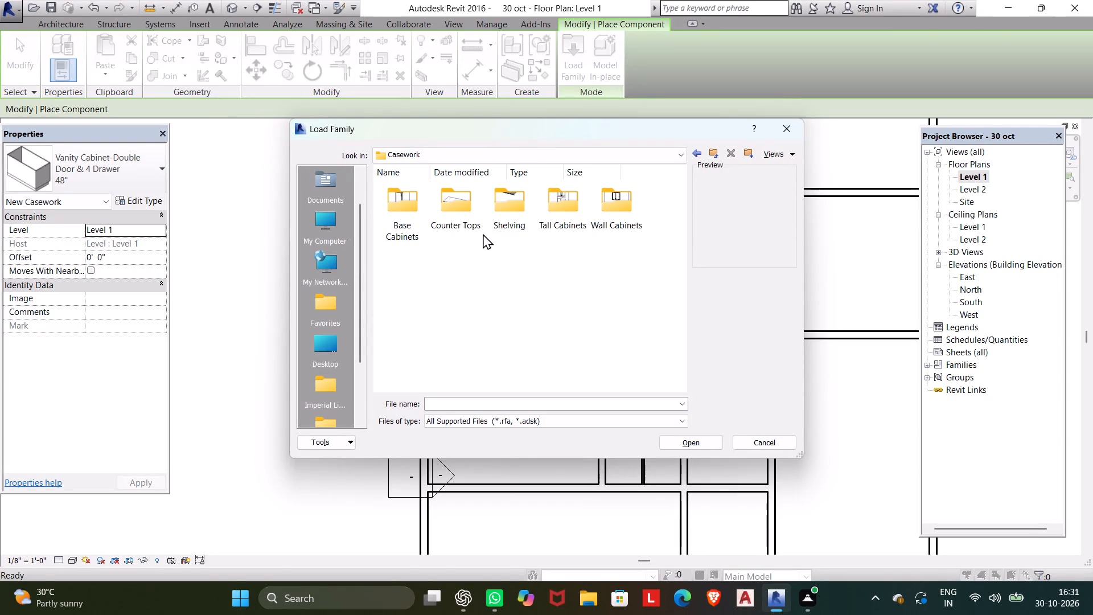
double_click(477, 216)
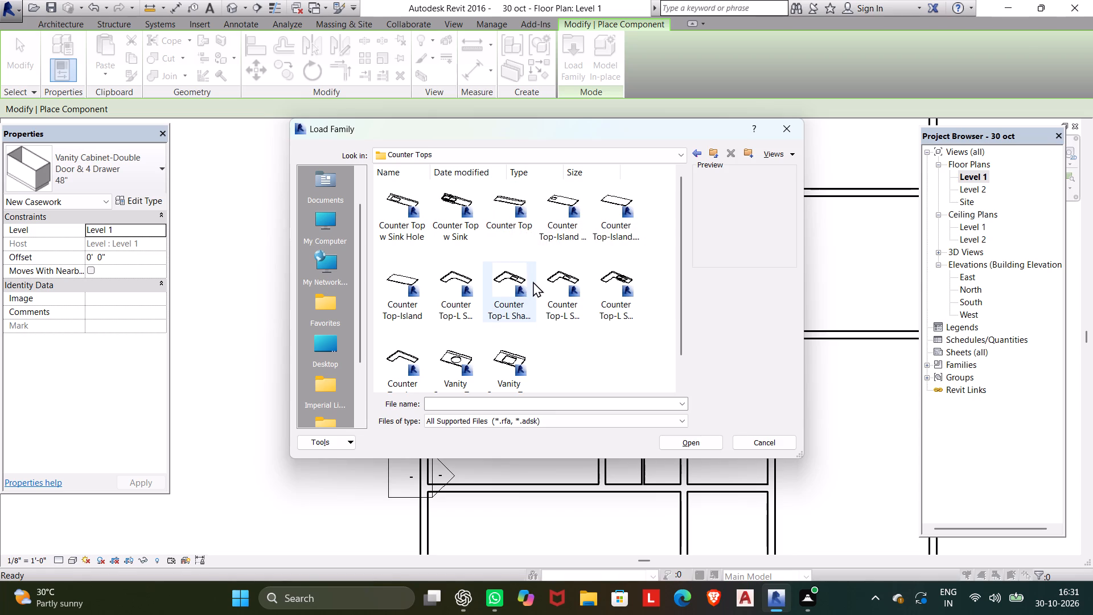
click(606, 278)
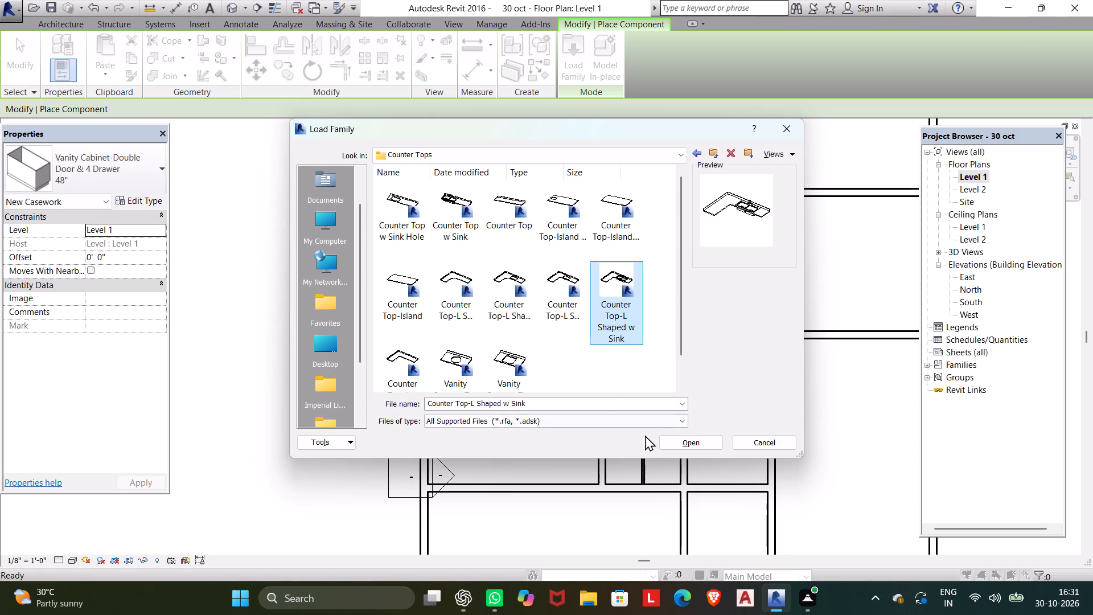
click(682, 445)
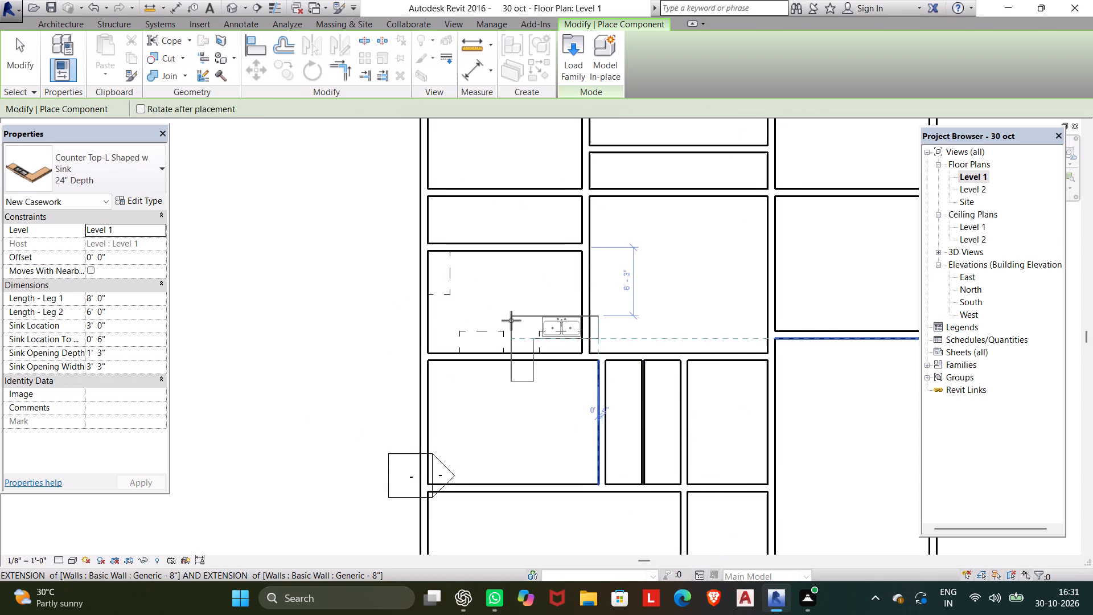
Place one 24" deep L-shaped sink counter top, rotated 180 degrees, outside the building beside the left exterior wall.
key(space)
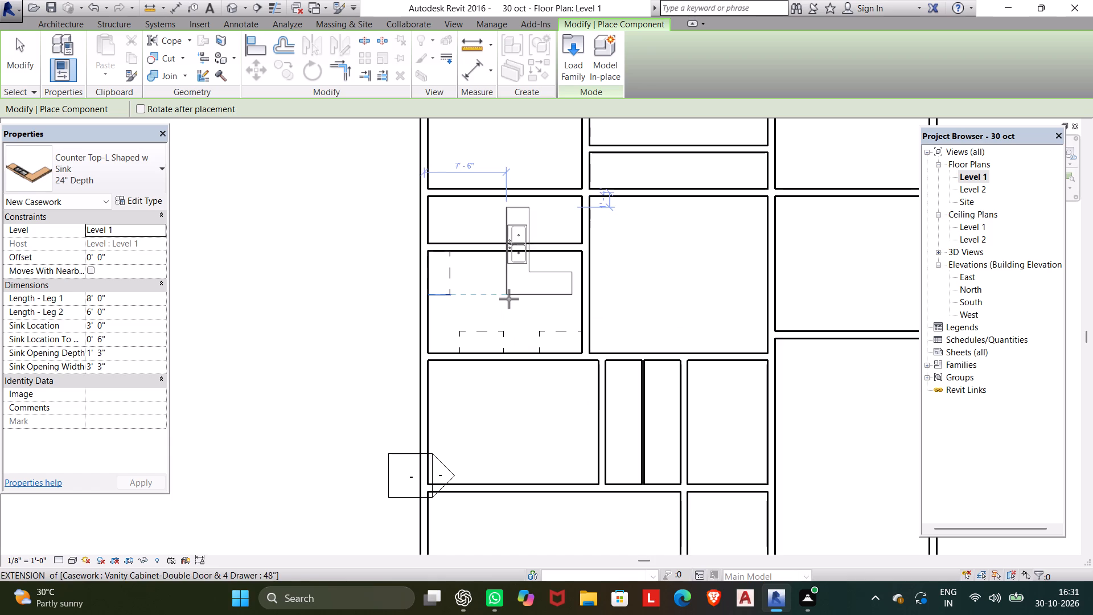
key(space)
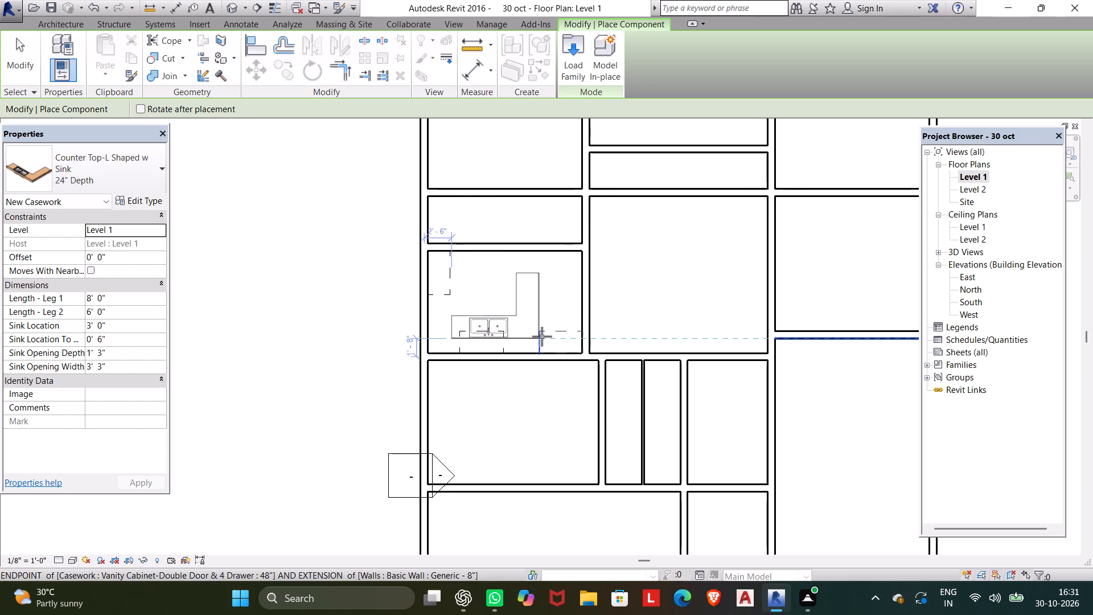
click(372, 307)
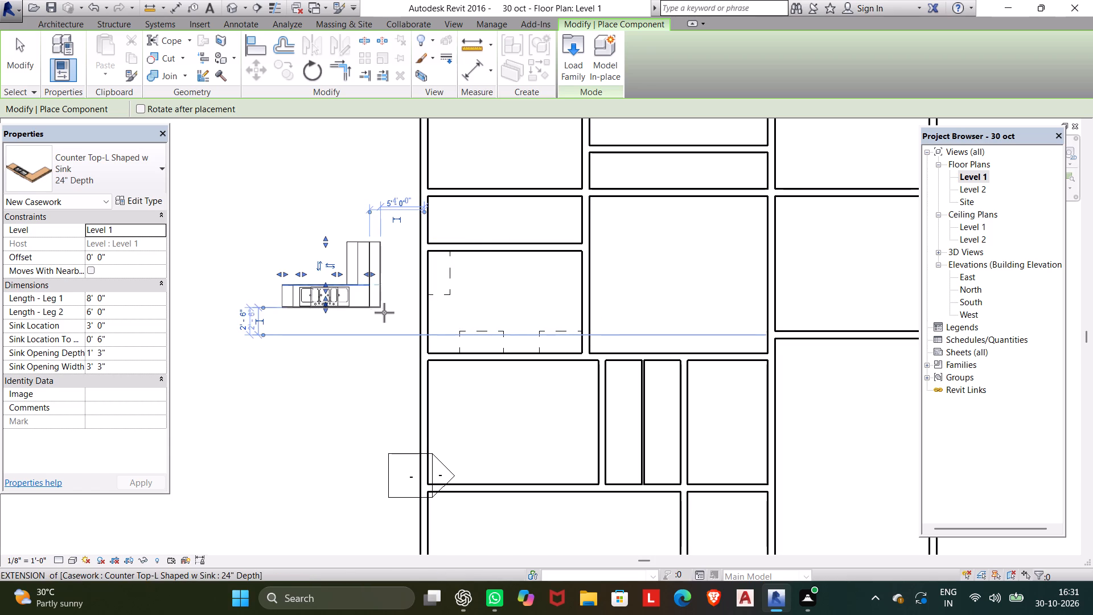
key(Escape)
key(Escape)
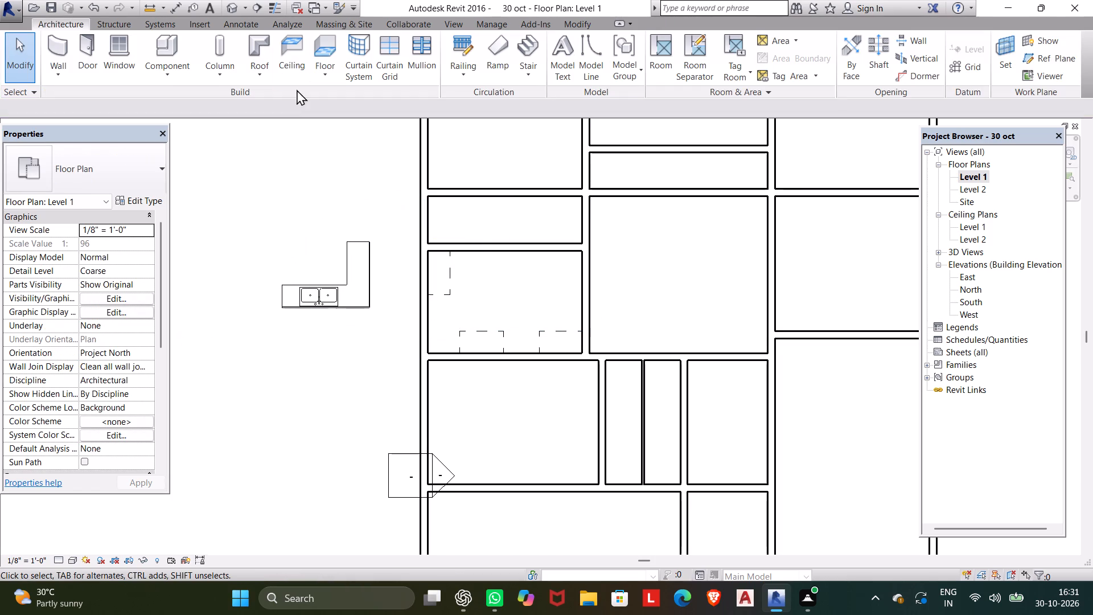
Mirror a copy of the L-shaped counter top about a vertical axis drawn to its left.
click(52, 43)
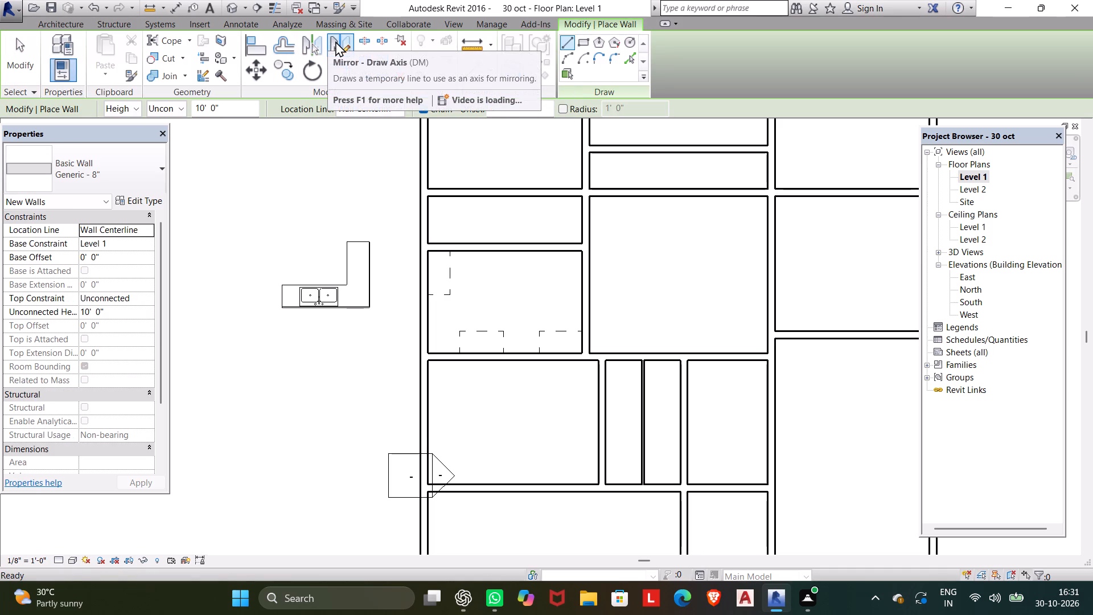
key(Escape)
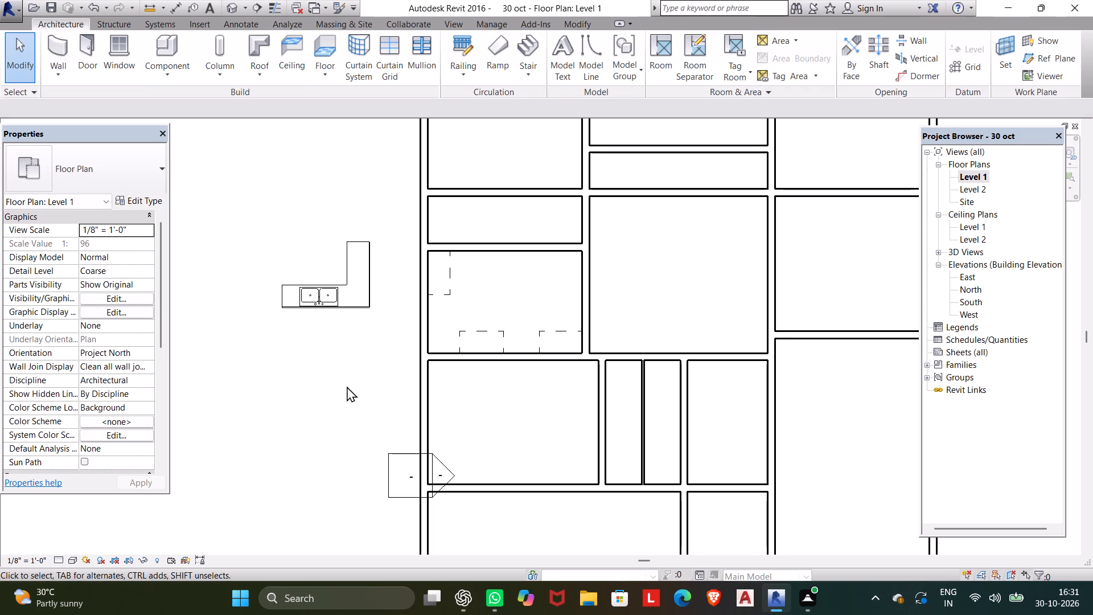
drag(360, 366, 355, 349)
drag(347, 354, 290, 243)
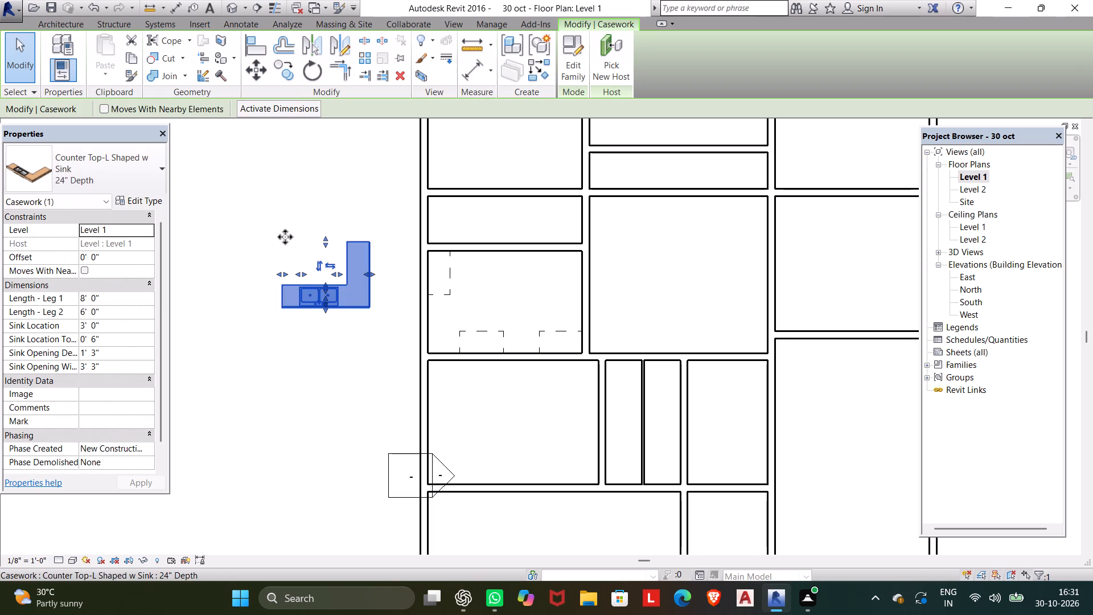
click(342, 43)
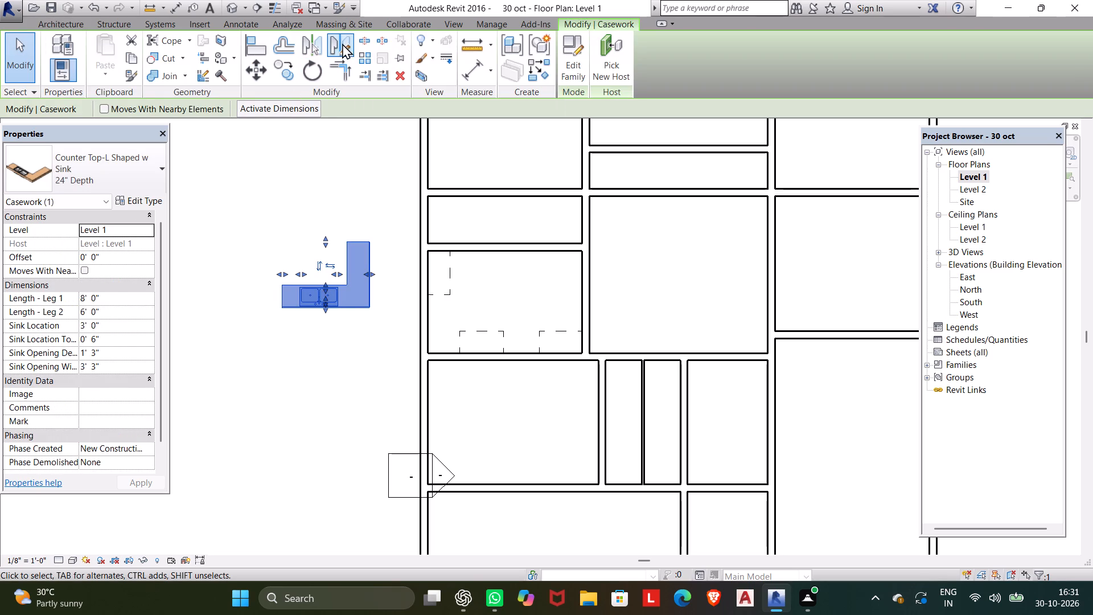
click(241, 199)
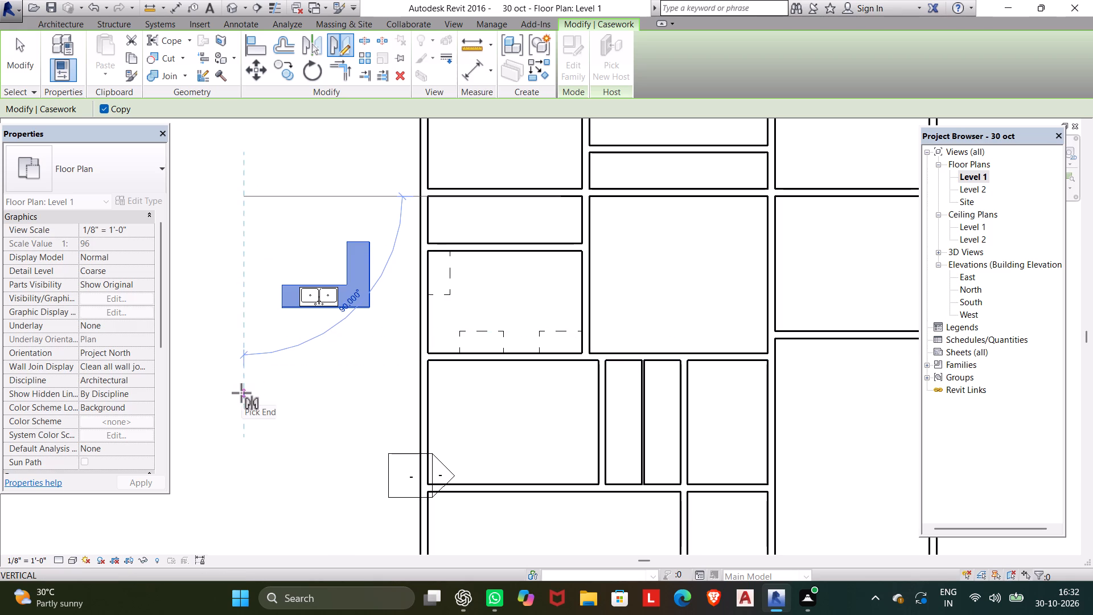
click(242, 420)
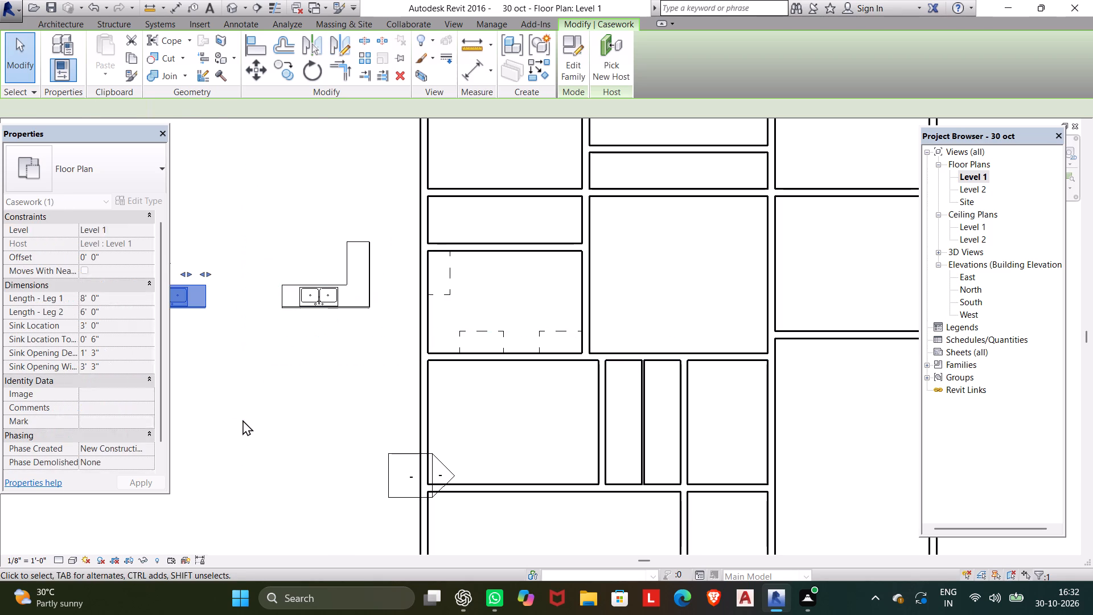
scroll(257, 411, down, 2)
middle_drag(265, 414, 378, 442)
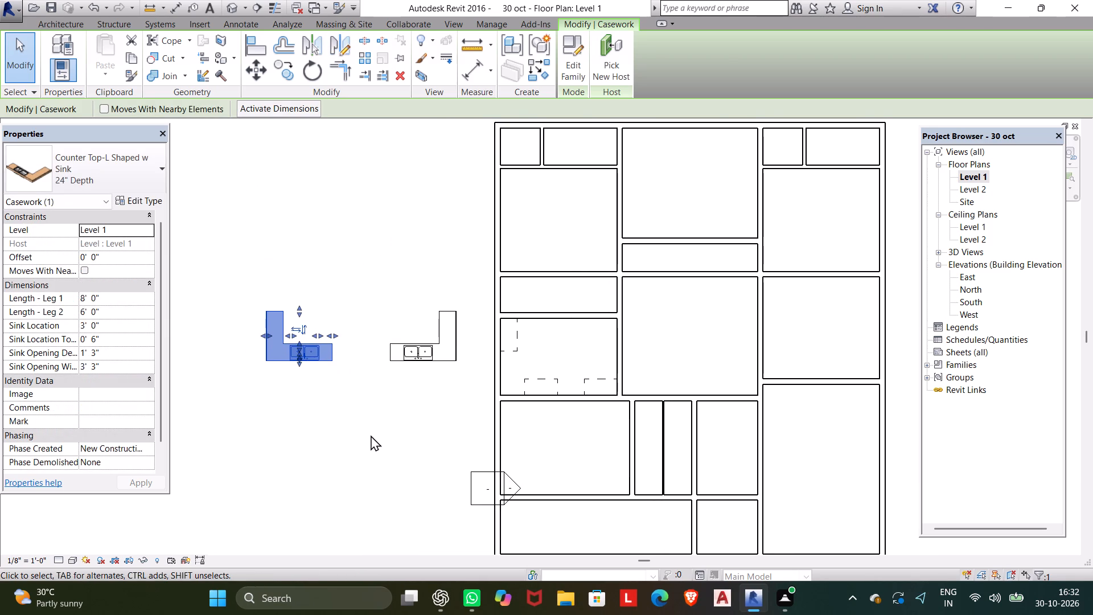
key(Escape)
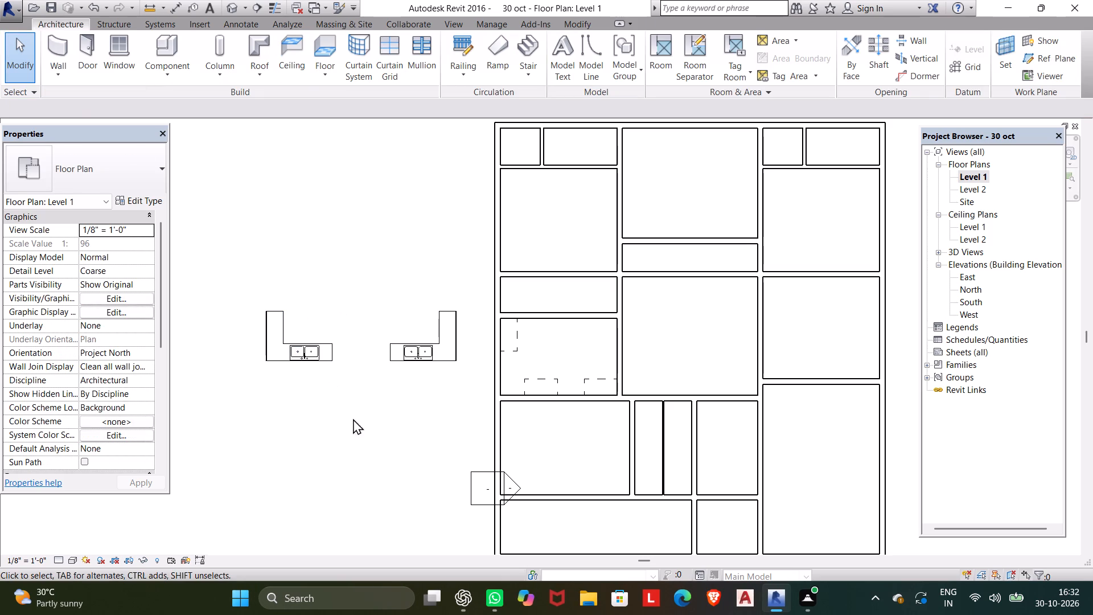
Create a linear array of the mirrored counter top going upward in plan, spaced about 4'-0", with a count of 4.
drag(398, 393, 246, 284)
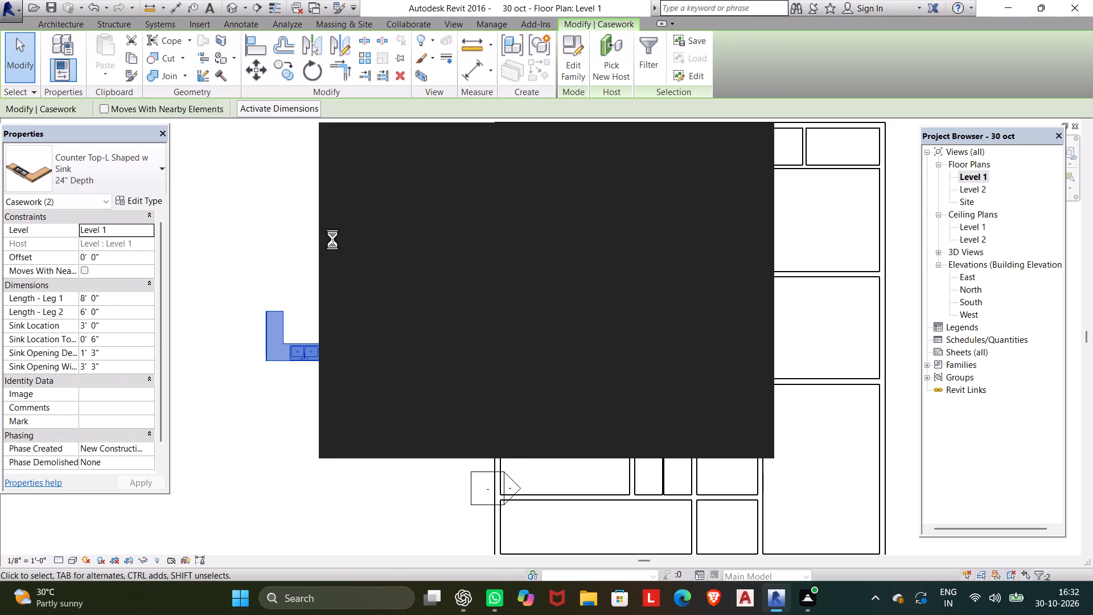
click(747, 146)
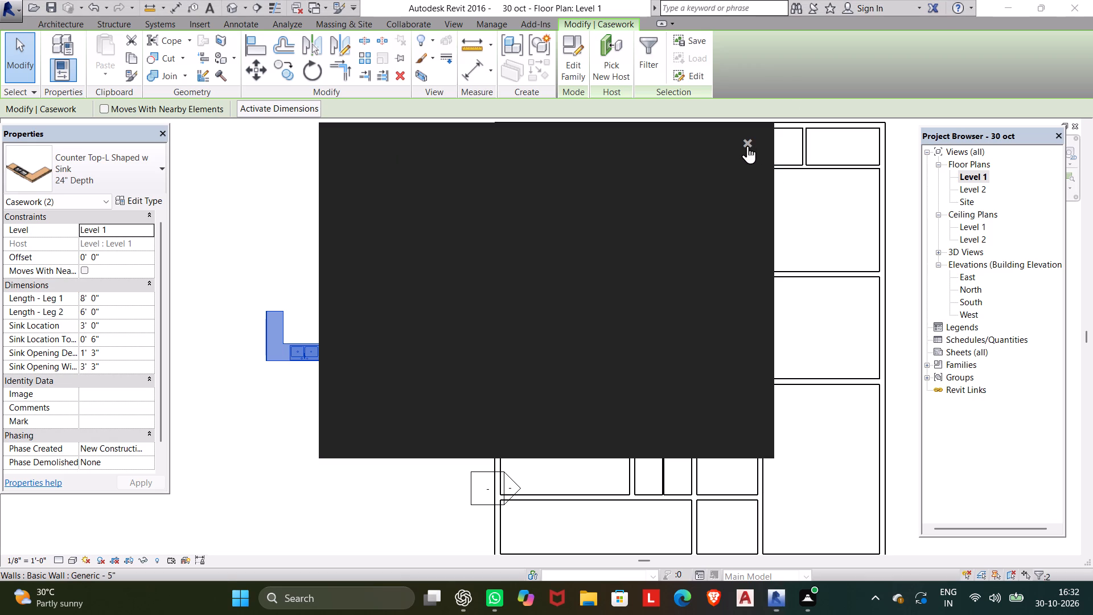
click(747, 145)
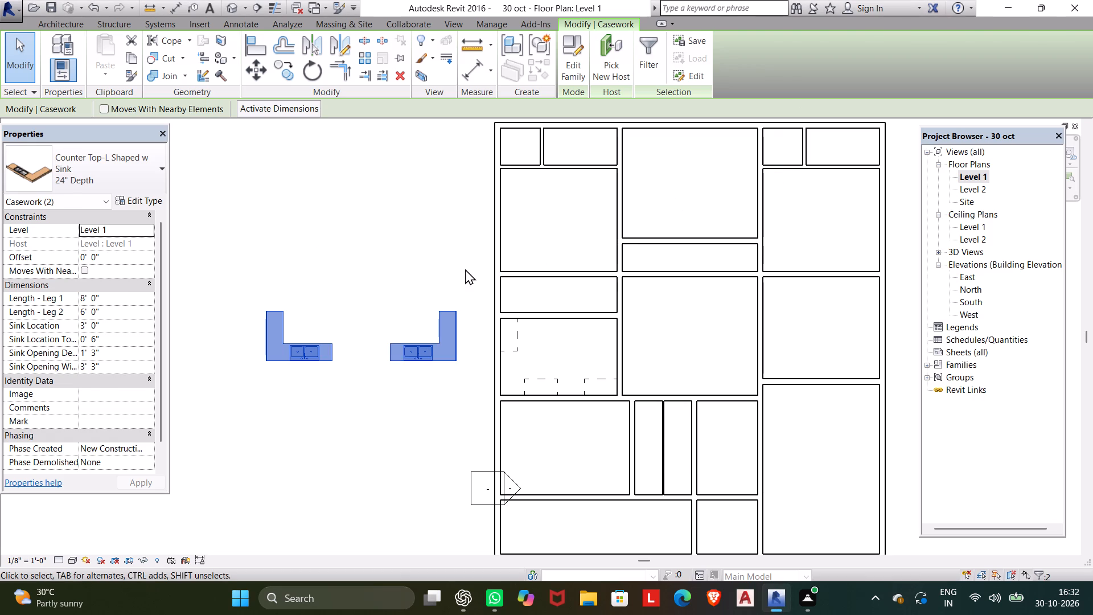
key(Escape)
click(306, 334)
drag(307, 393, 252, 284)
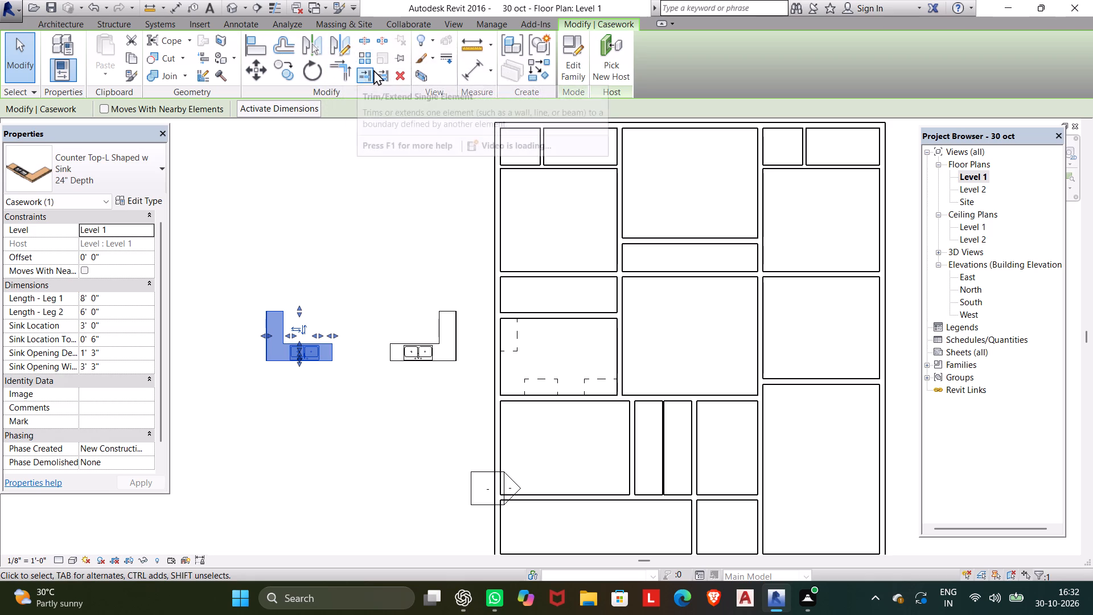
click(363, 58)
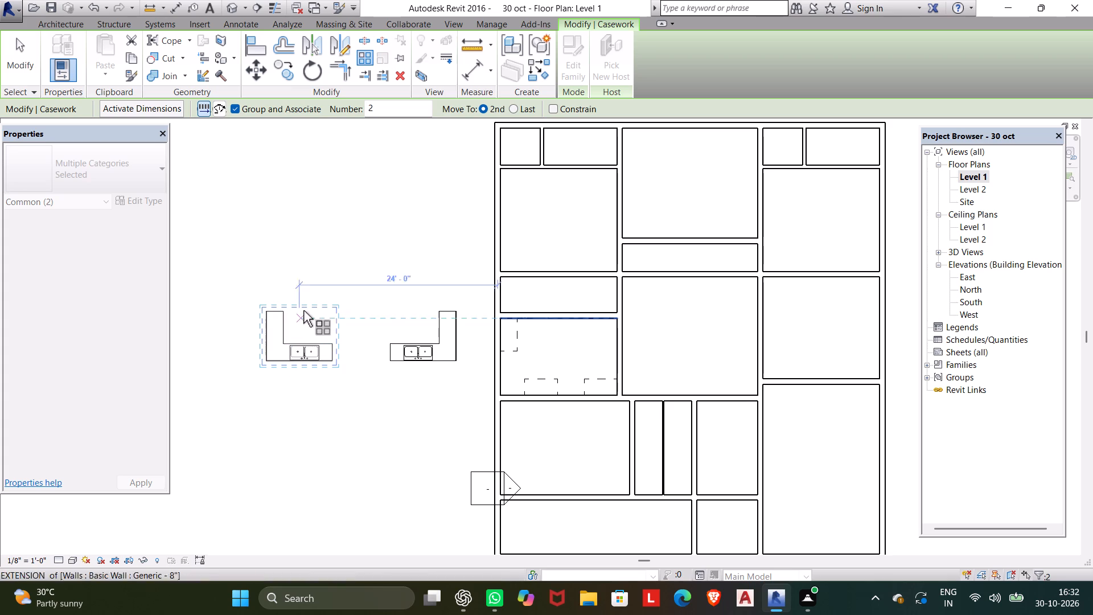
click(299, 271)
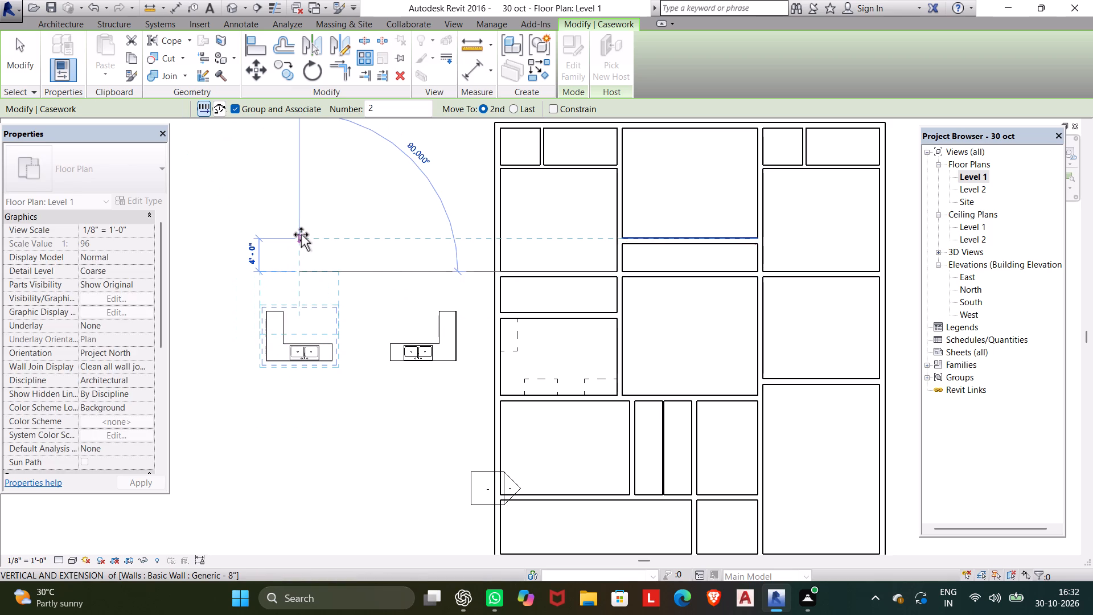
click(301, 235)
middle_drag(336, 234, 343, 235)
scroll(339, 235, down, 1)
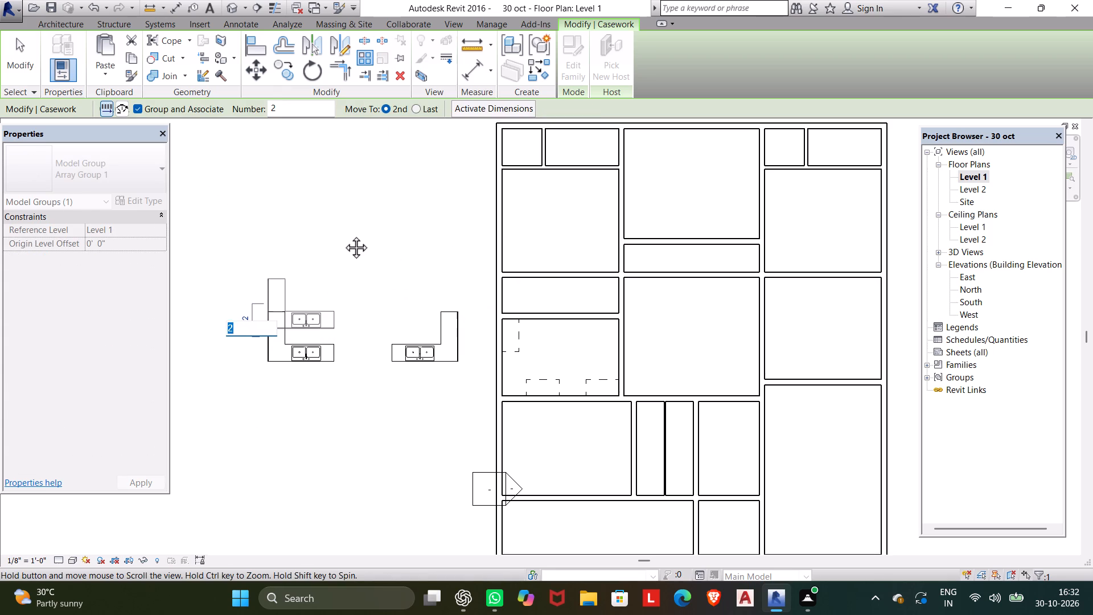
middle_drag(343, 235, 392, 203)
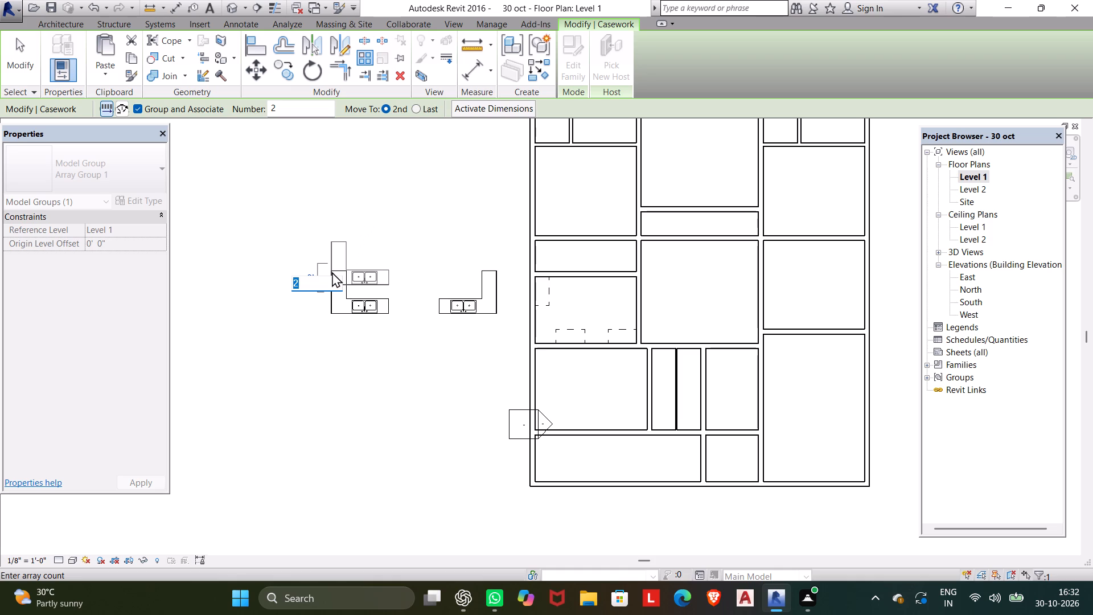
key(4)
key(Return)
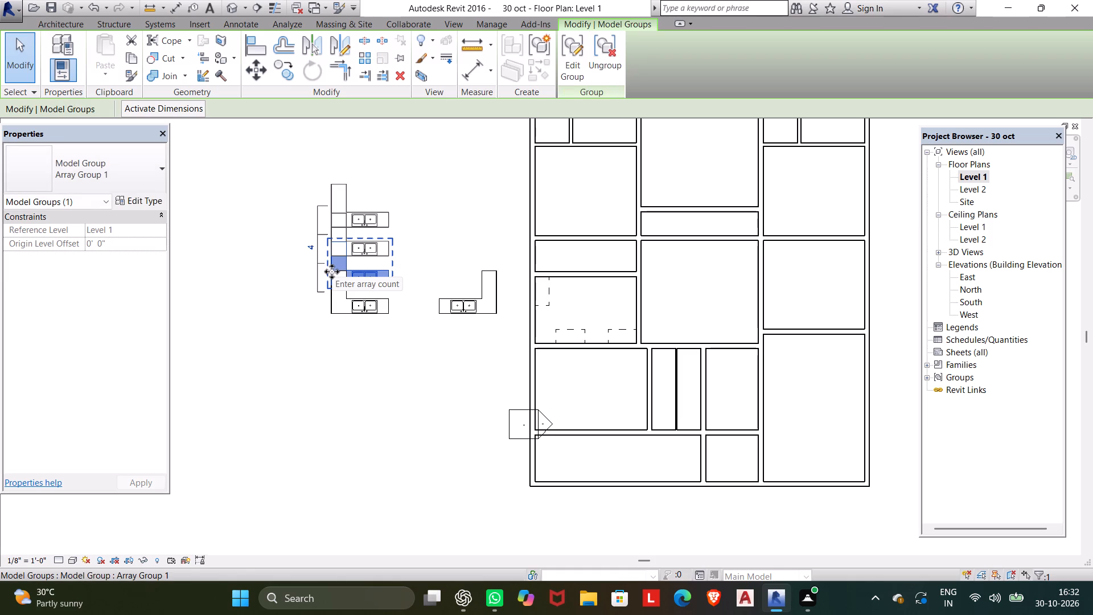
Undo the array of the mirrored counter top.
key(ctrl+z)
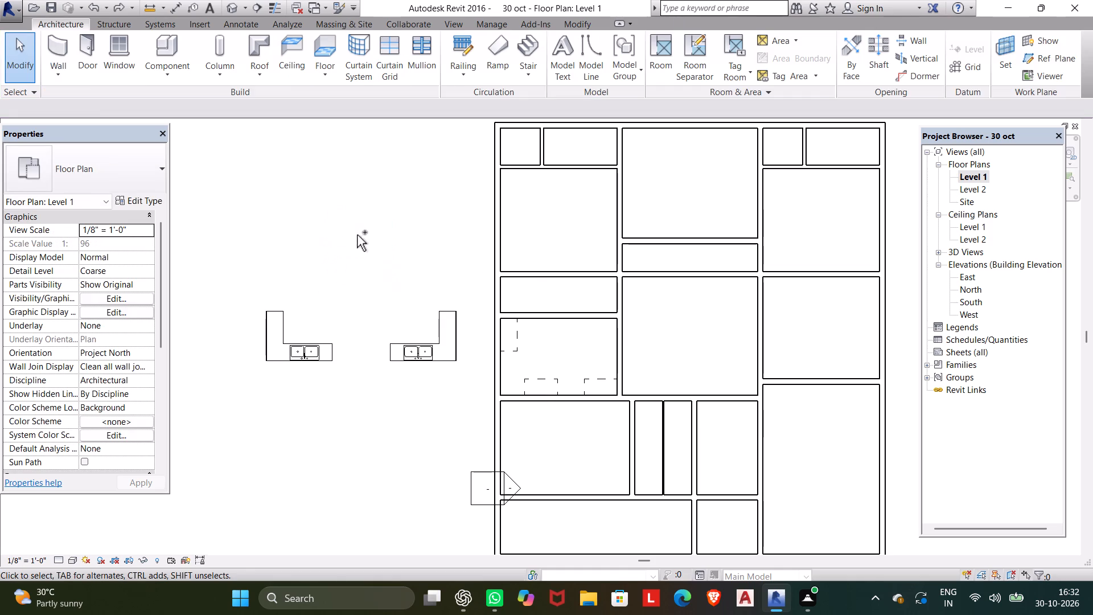
Rotate the mirrored L-shaped counter top, the one farther from the building, 90 degrees clockwise about its centre.
drag(336, 409, 232, 261)
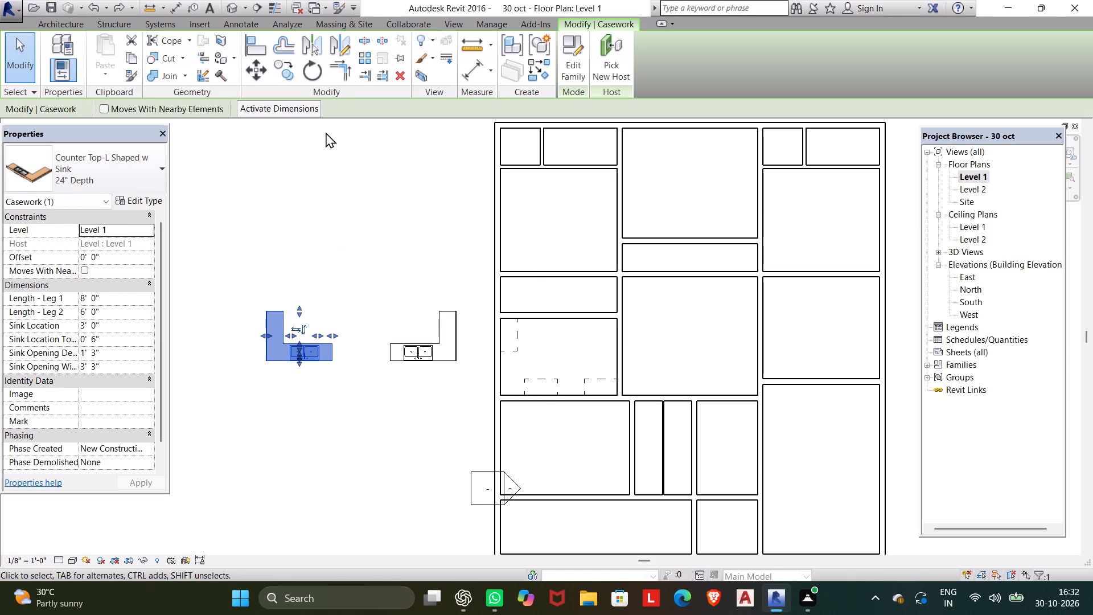
click(312, 72)
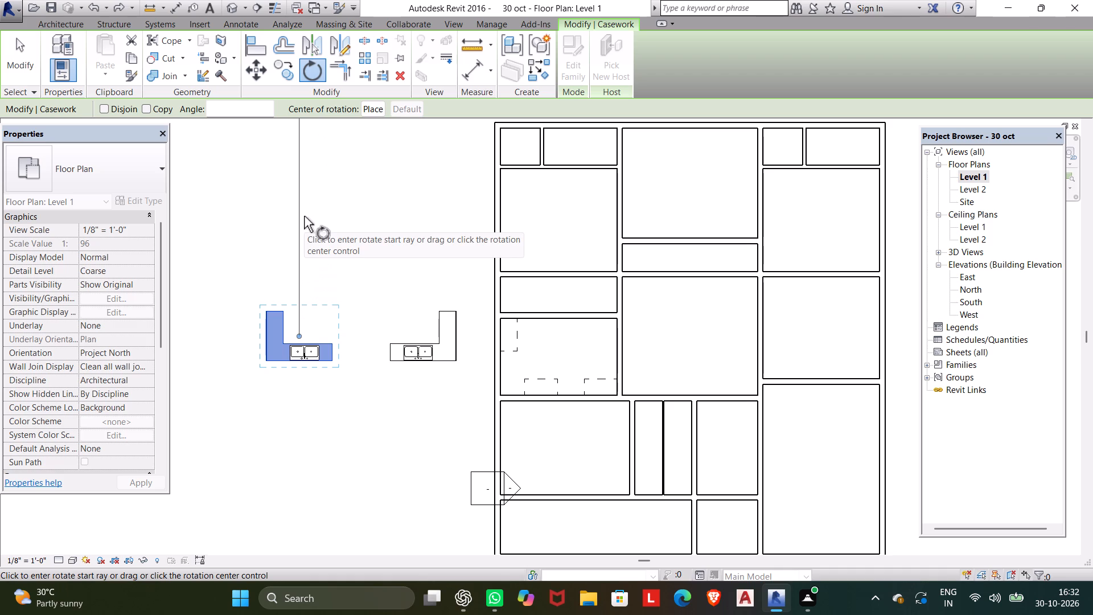
click(304, 216)
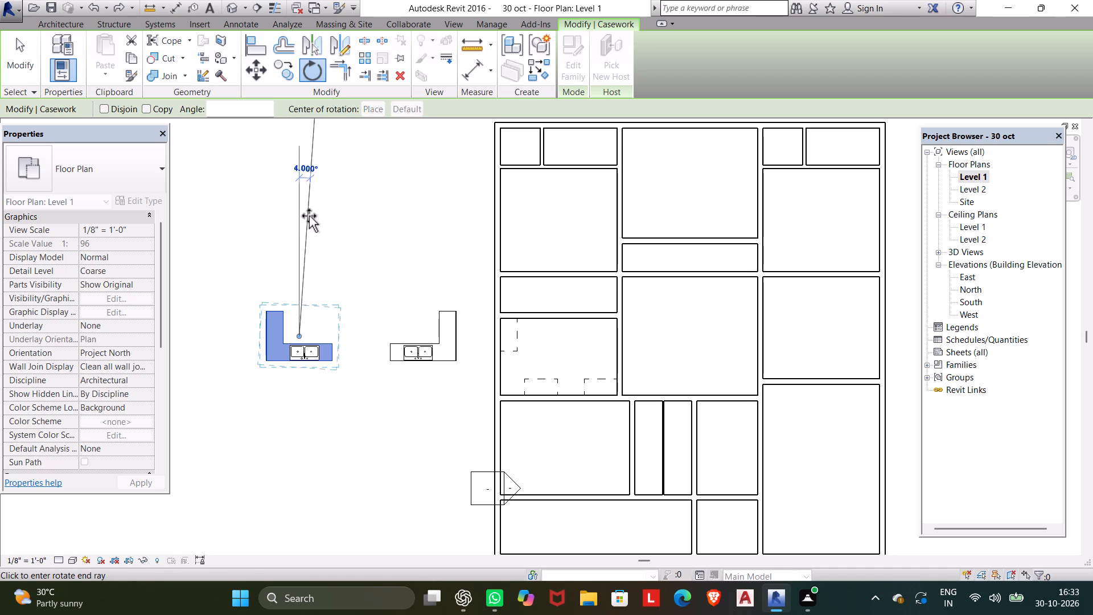
click(352, 337)
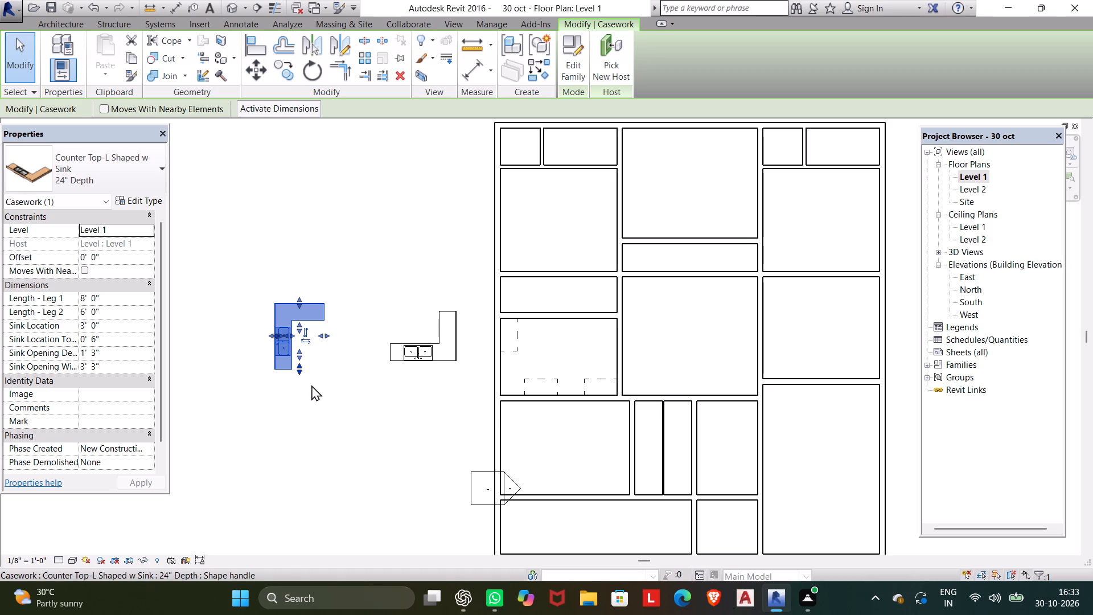
click(324, 408)
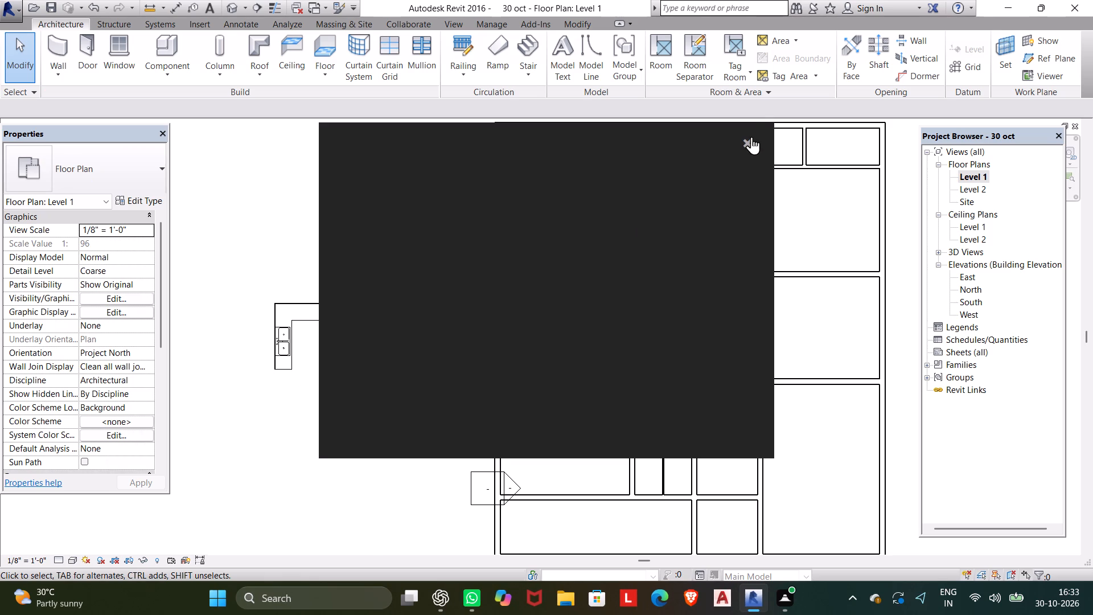
click(746, 142)
click(746, 142)
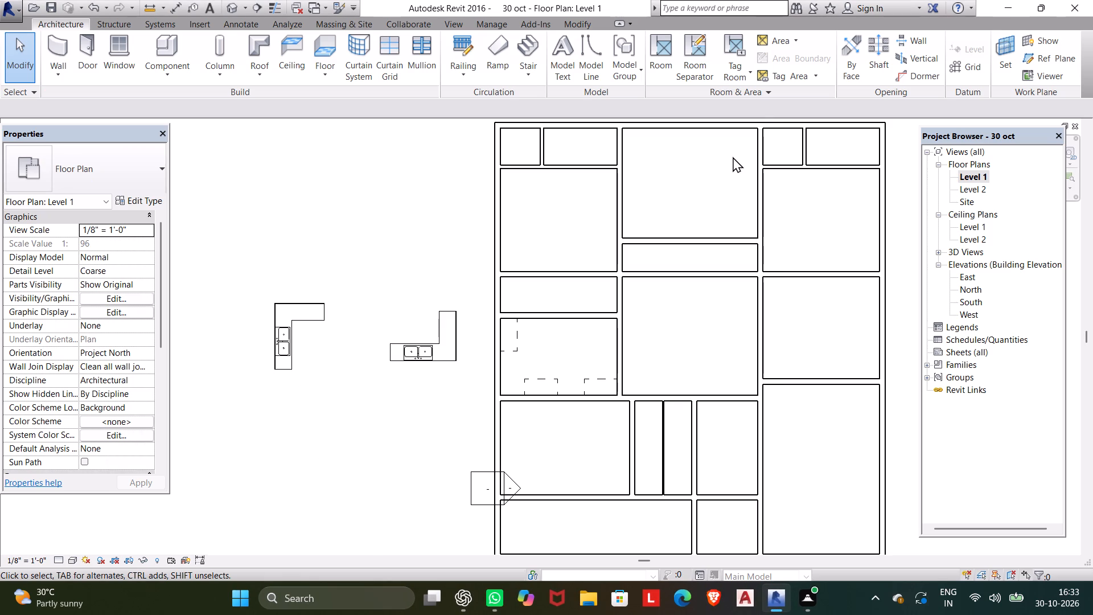
Flip the L-shaped counter top nearer the building vertically so its short leg points down in plan.
scroll(728, 159, down, 1)
middle_drag(727, 159, 741, 137)
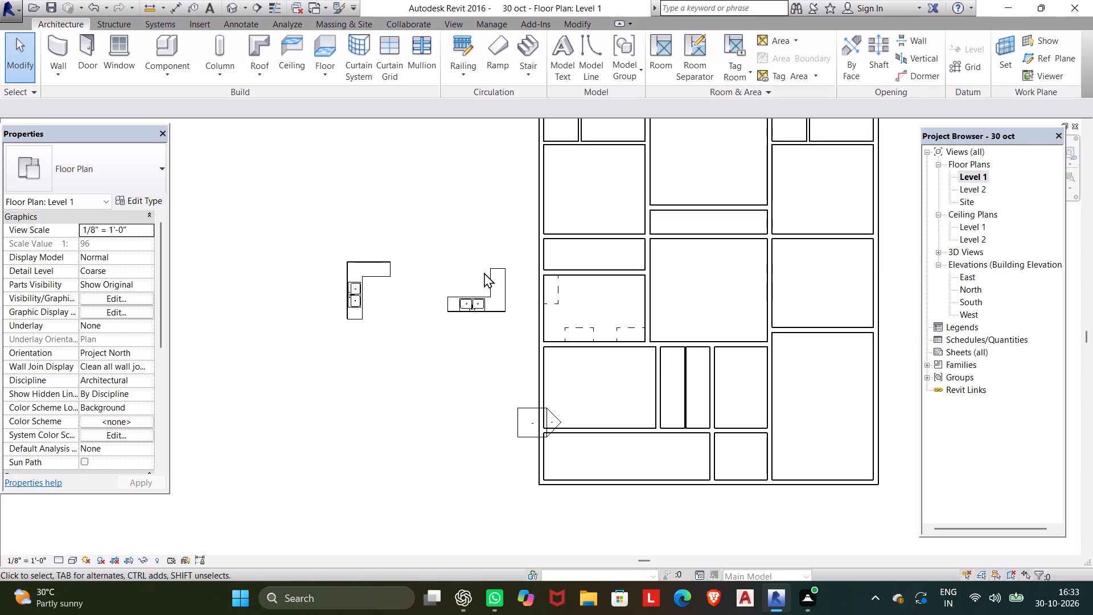
click(476, 307)
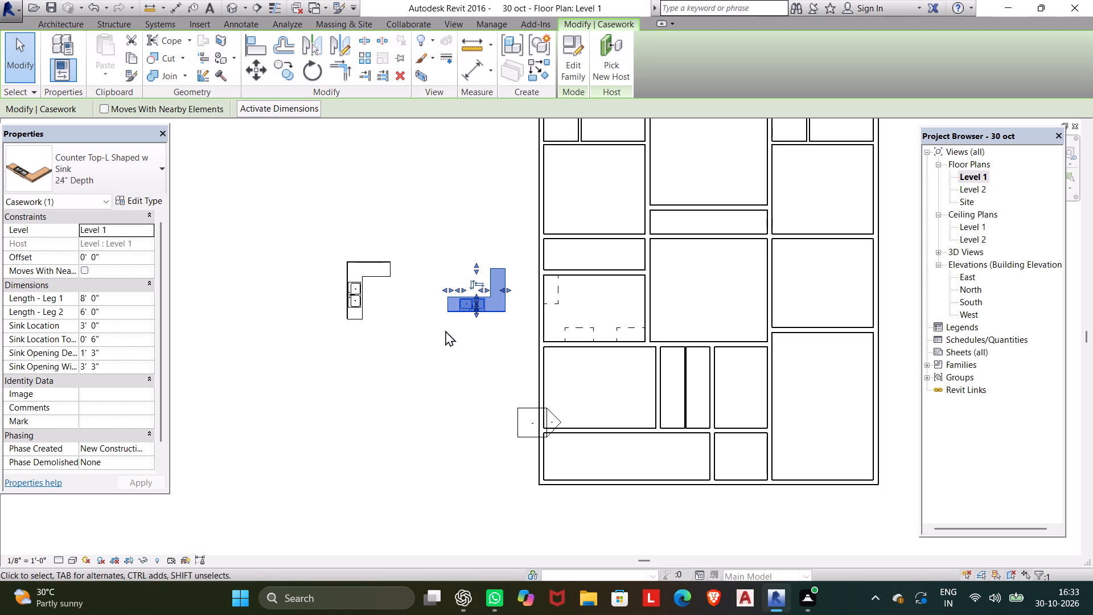
click(465, 292)
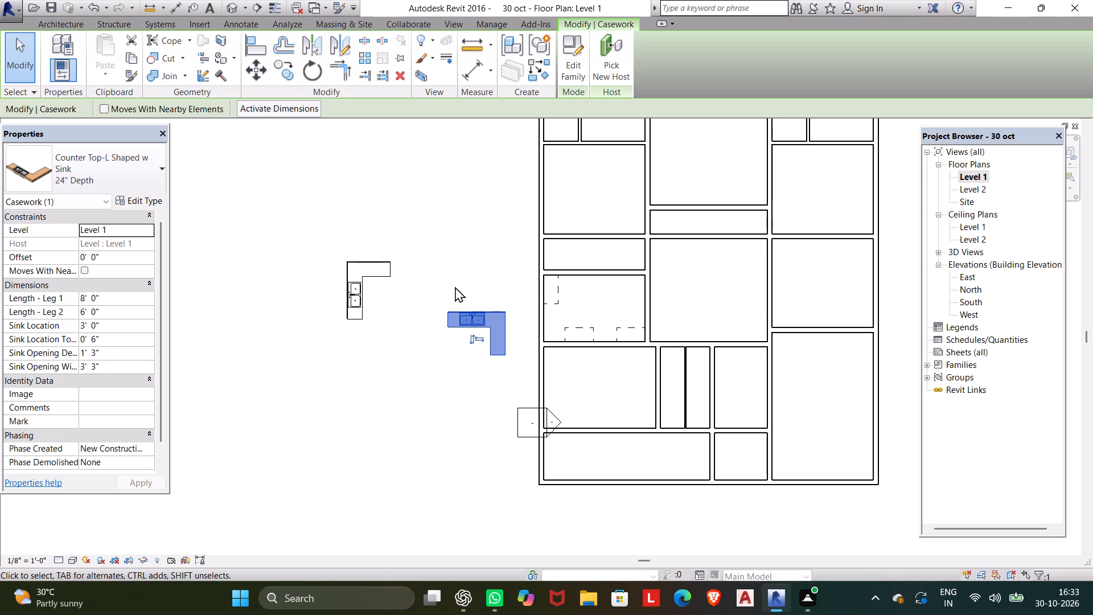
key(Escape)
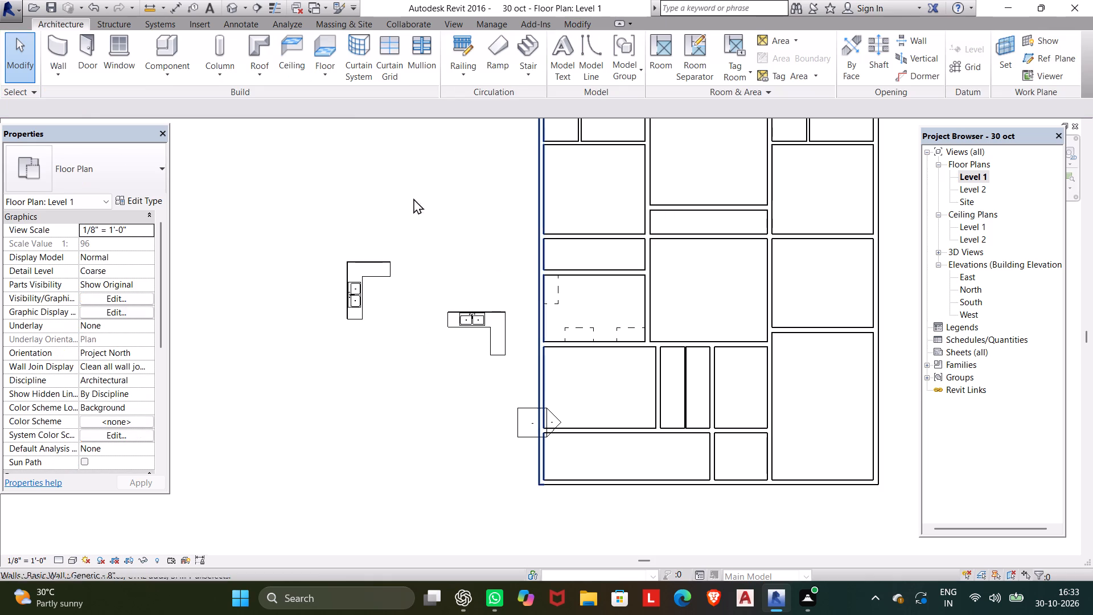
Mirror a copy of the rotated L-shaped counter top about a horizontal axis drawn below it.
click(368, 267)
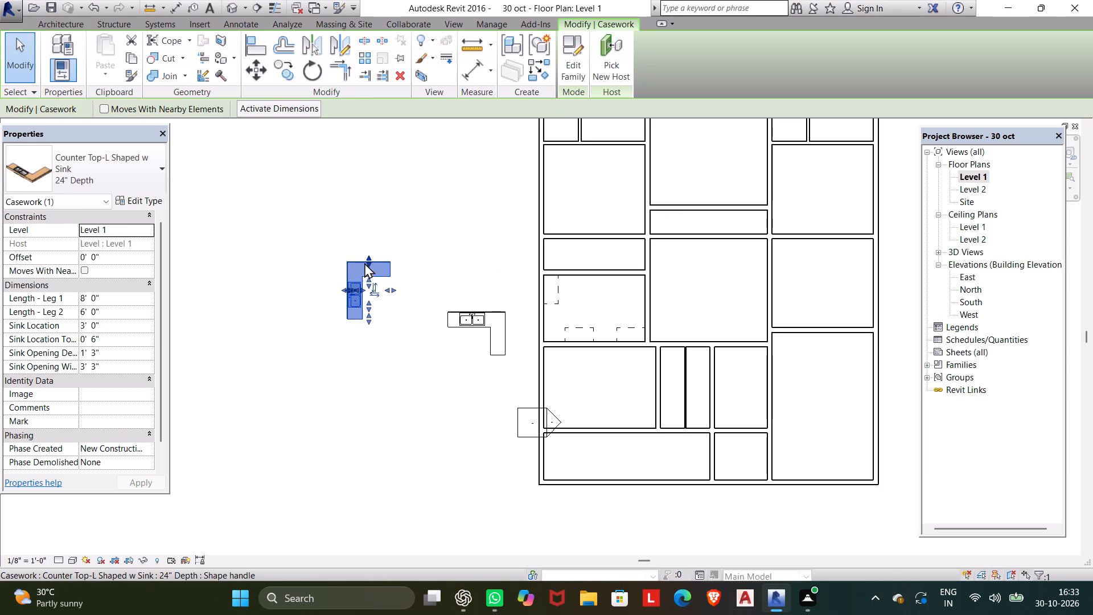
click(343, 48)
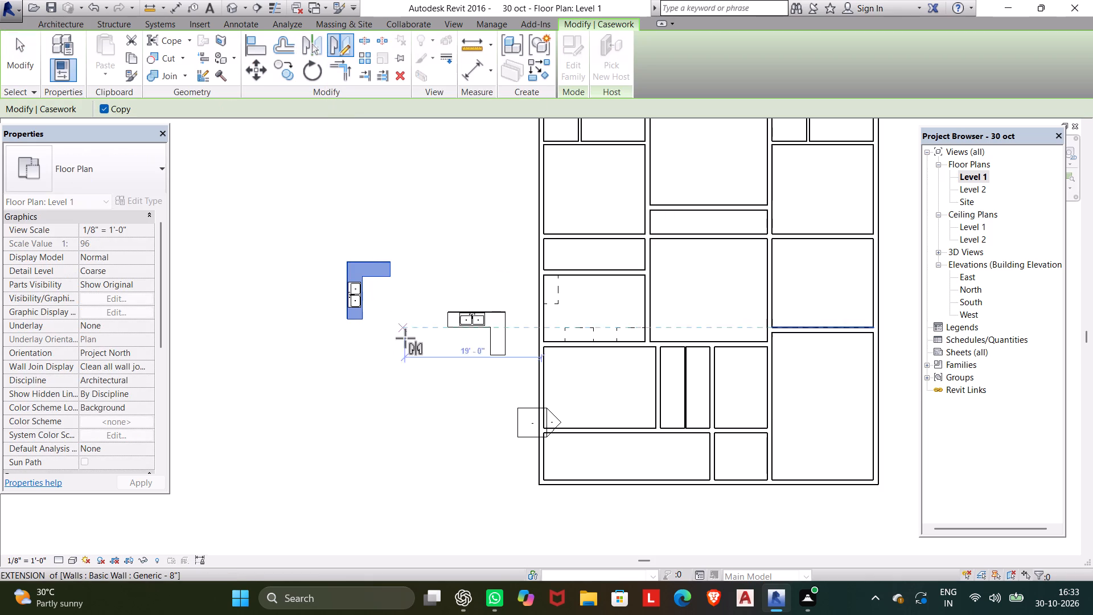
click(400, 351)
click(277, 346)
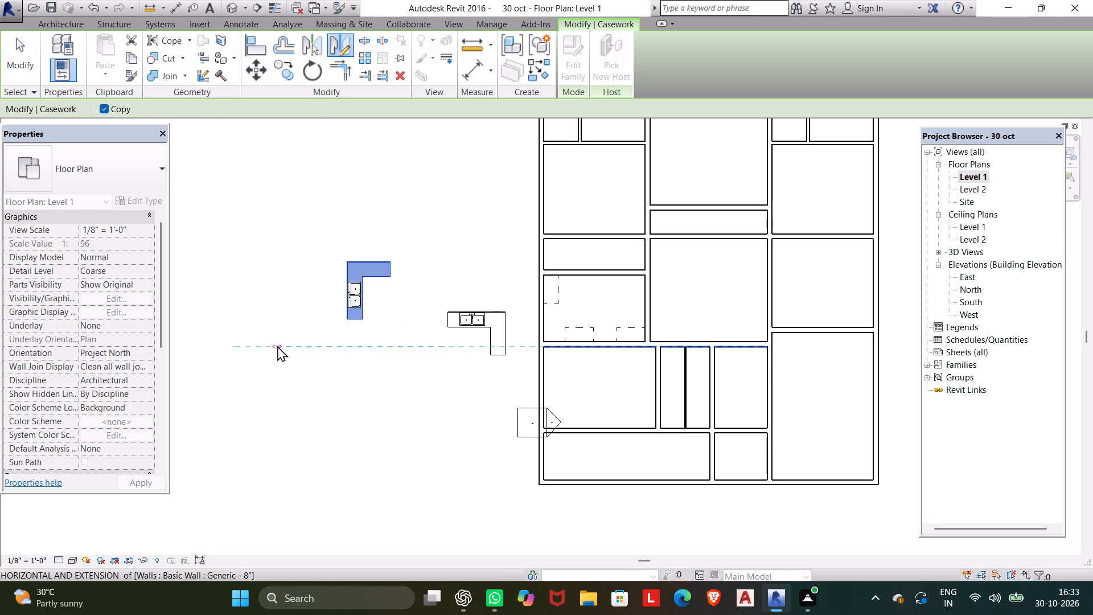
key(Escape)
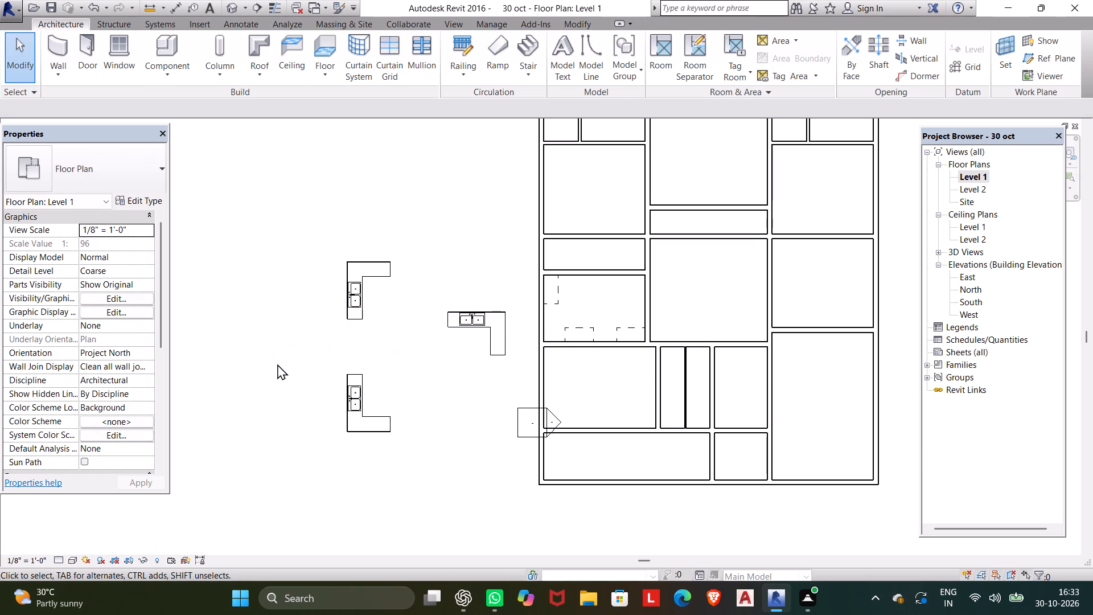
Stretch the new mirrored counter top's leg 2 to about 9'-11" and leg 1 to about 10'-8 1/2".
click(388, 424)
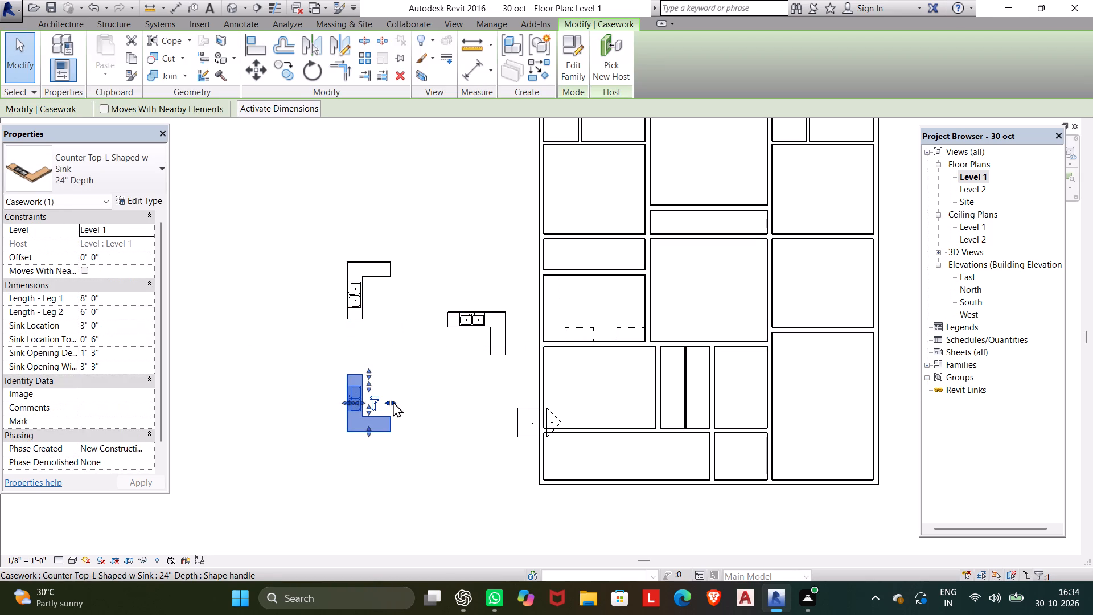
drag(393, 401, 418, 401)
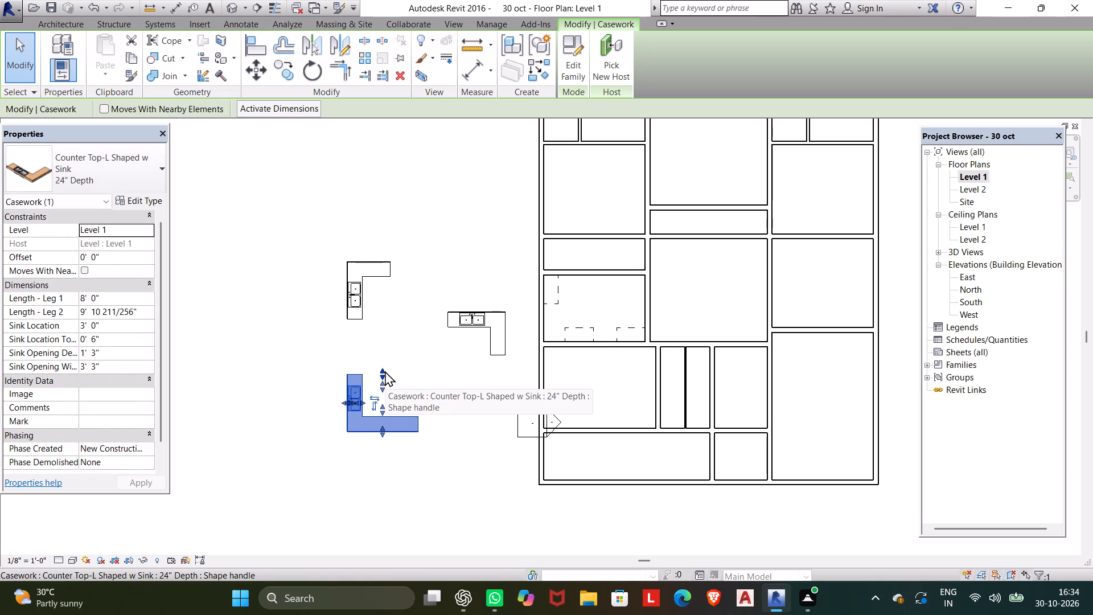
drag(384, 371, 385, 355)
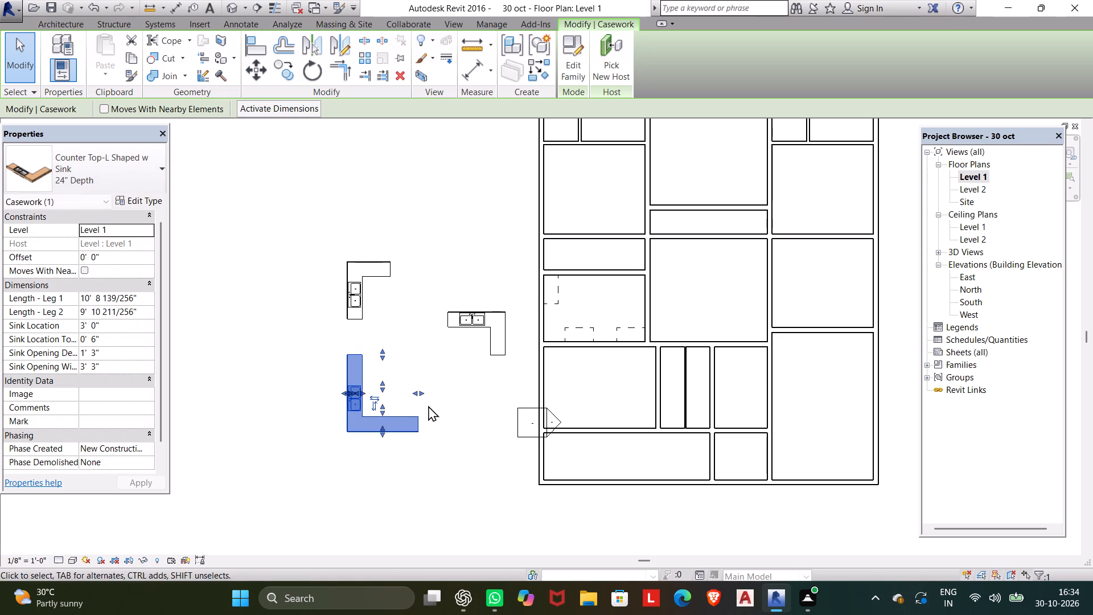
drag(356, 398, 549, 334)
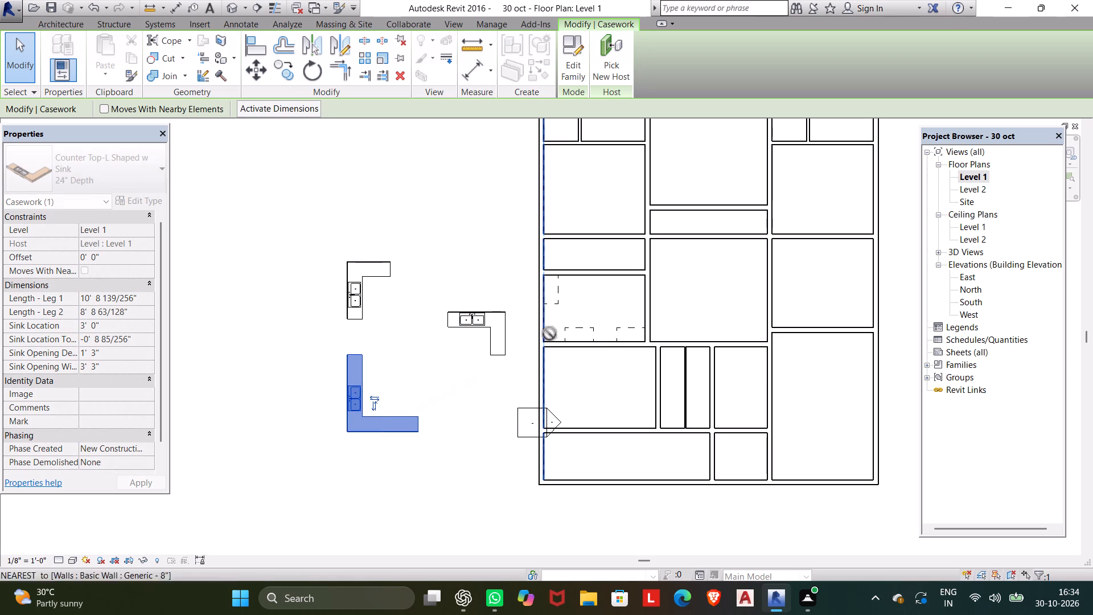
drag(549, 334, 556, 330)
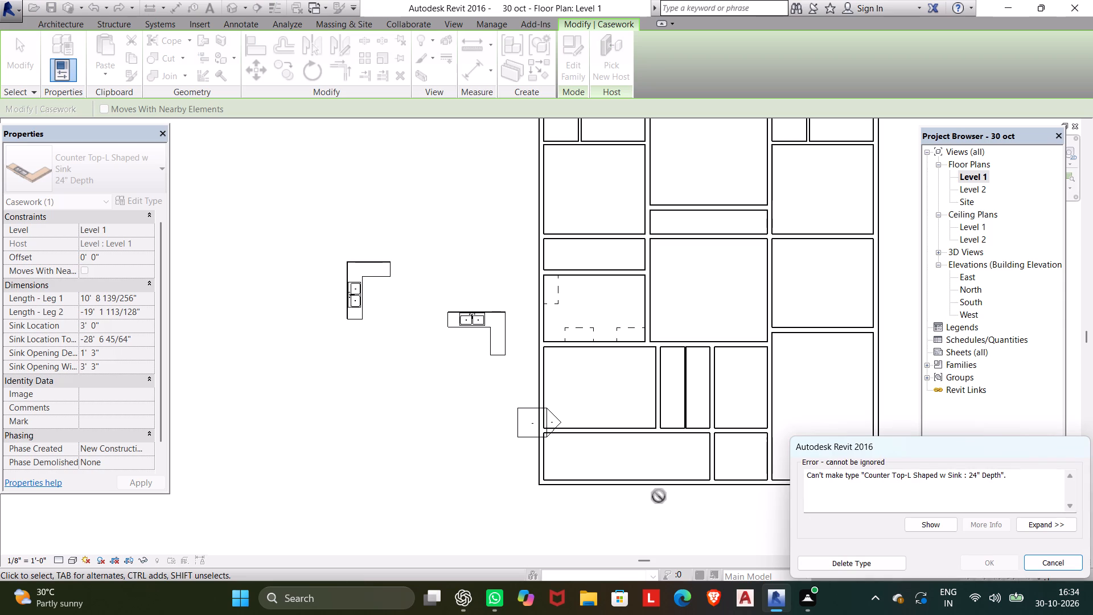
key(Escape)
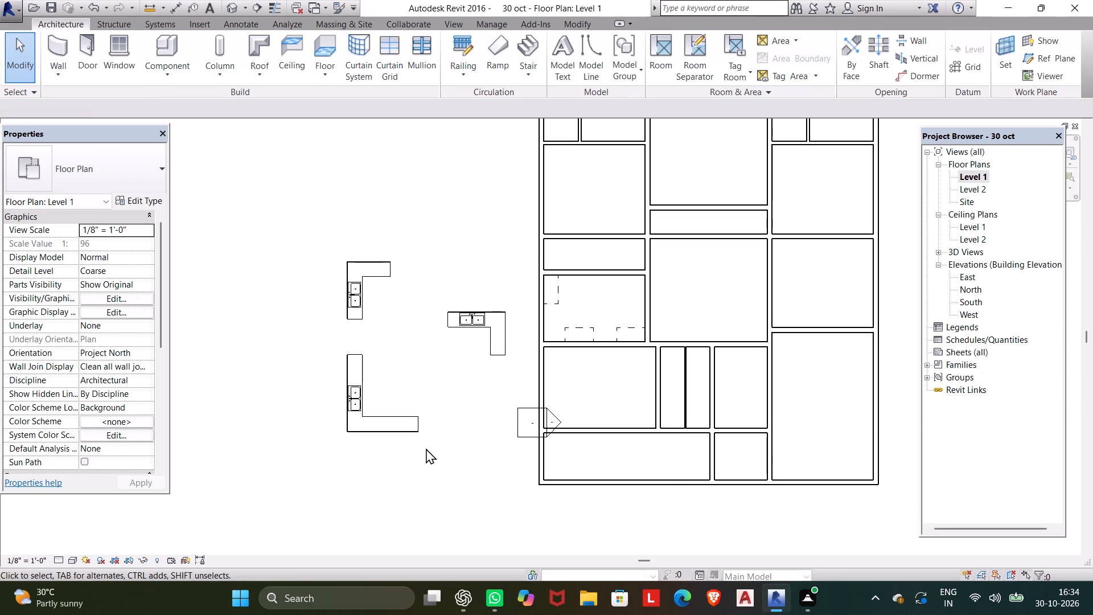
Move the stretched counter top into the lower-left corner of the room containing the vanity cabinets.
click(418, 430)
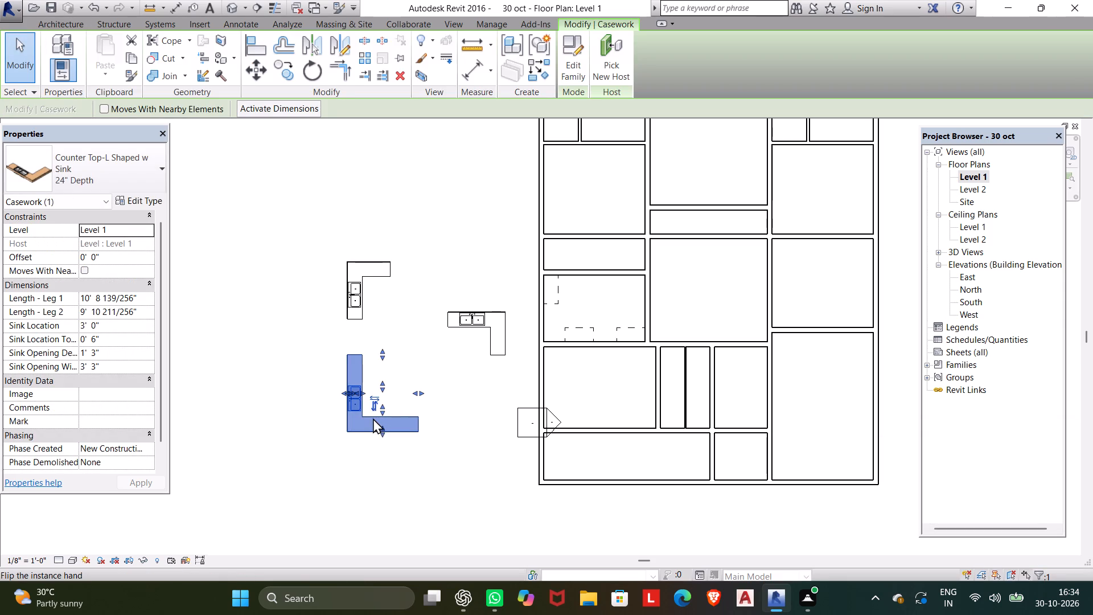
drag(360, 425, 554, 342)
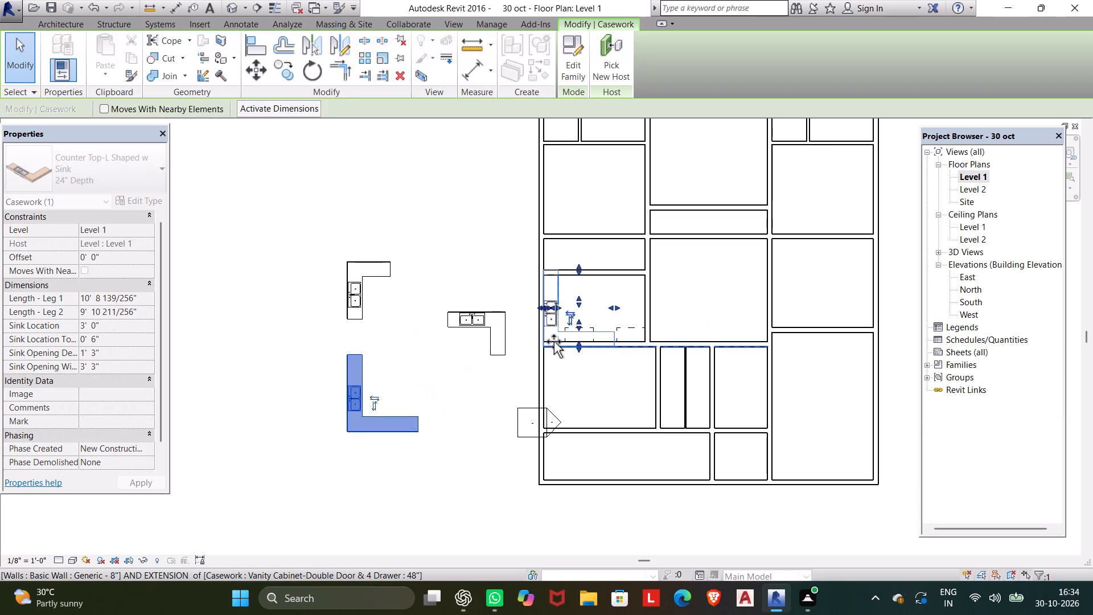
drag(554, 342, 558, 342)
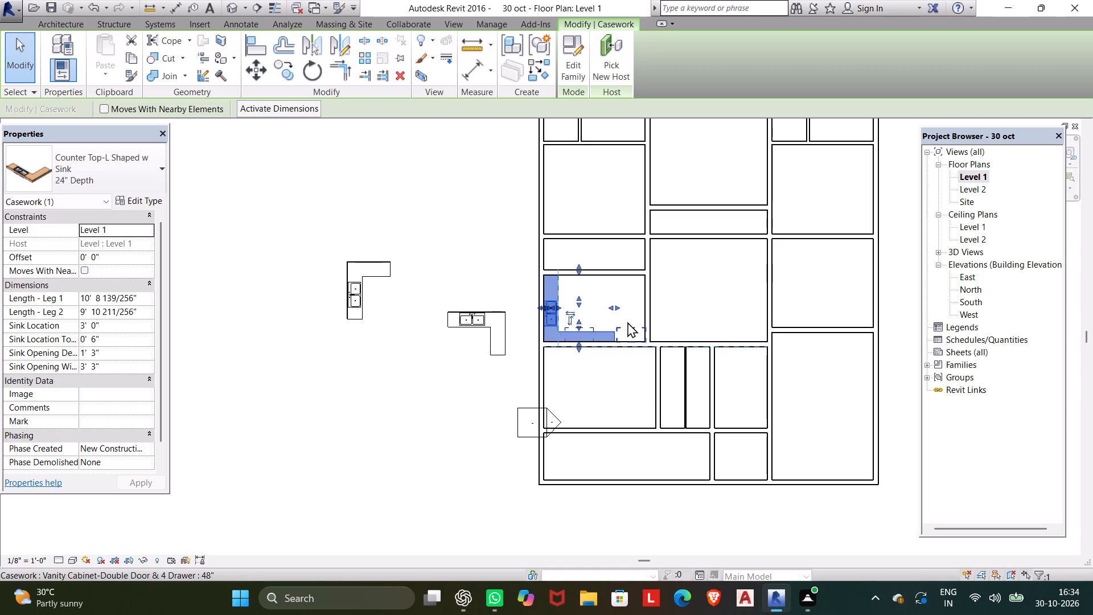
Extend the counter top's leg 2 to the room's right wall at 14'-2" and shorten leg 1 to about 8'-8".
drag(619, 309, 639, 307)
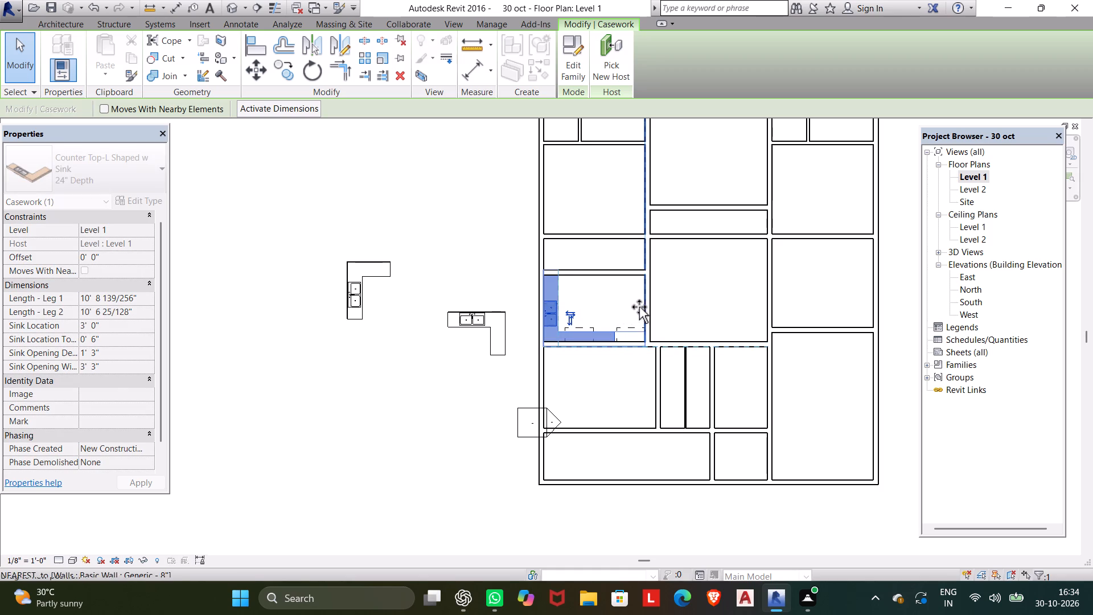
drag(639, 307, 640, 307)
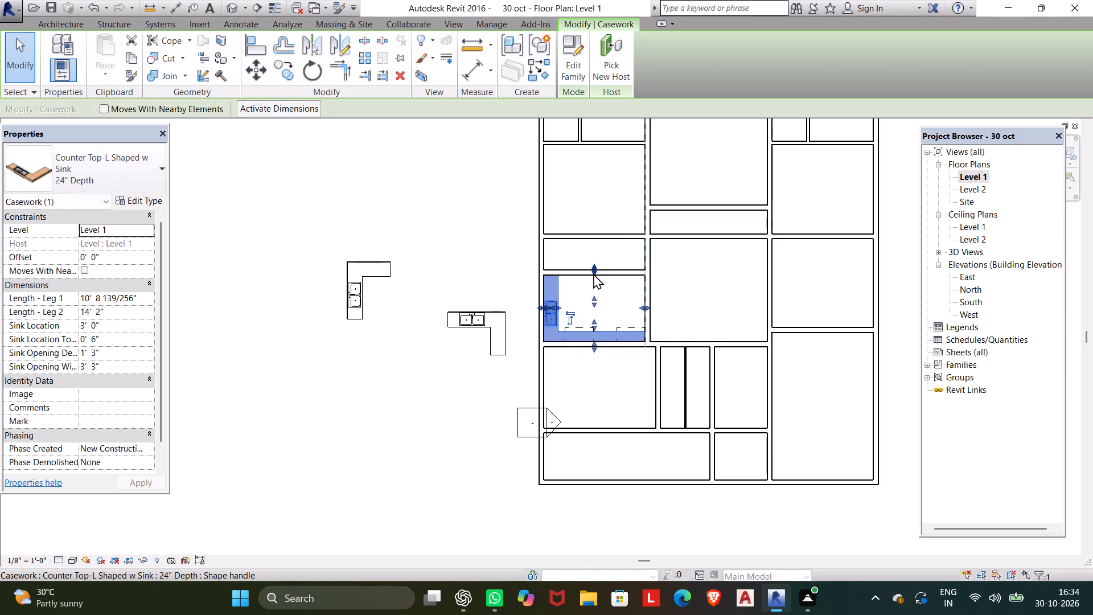
drag(593, 273, 596, 284)
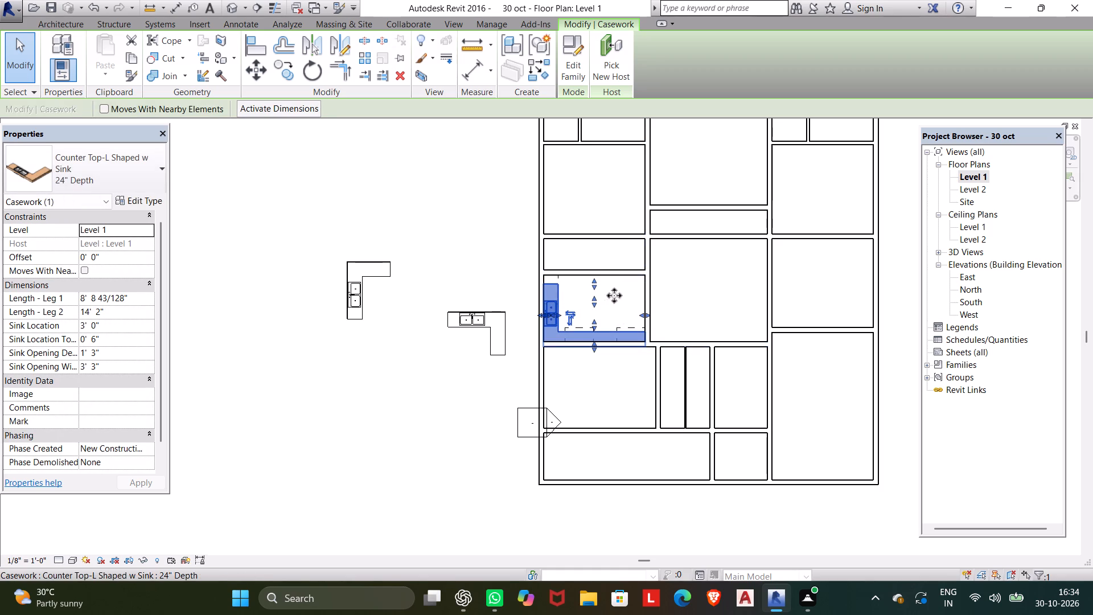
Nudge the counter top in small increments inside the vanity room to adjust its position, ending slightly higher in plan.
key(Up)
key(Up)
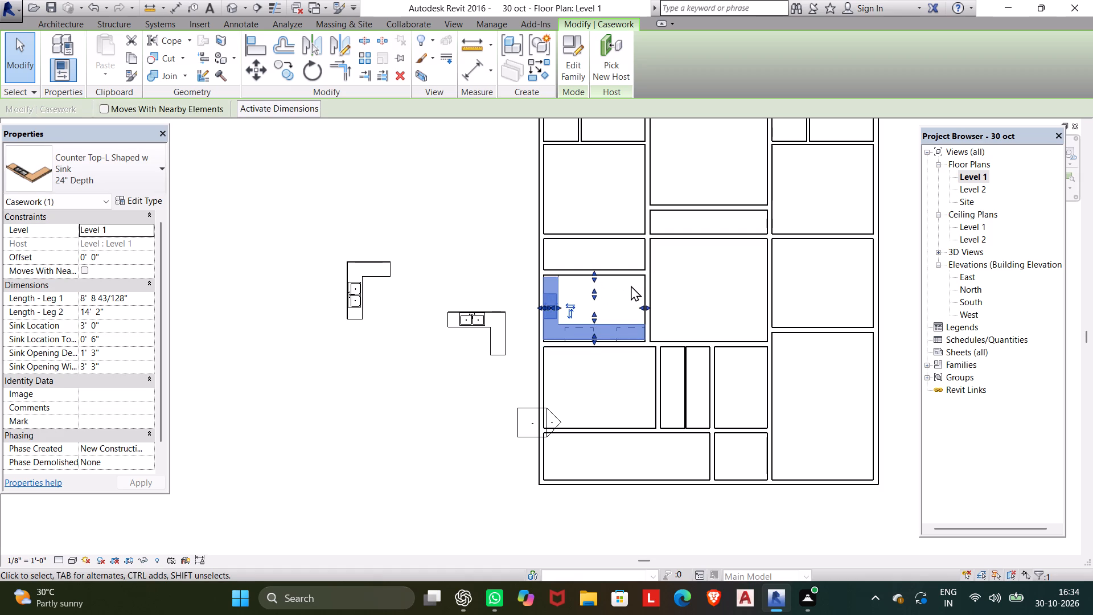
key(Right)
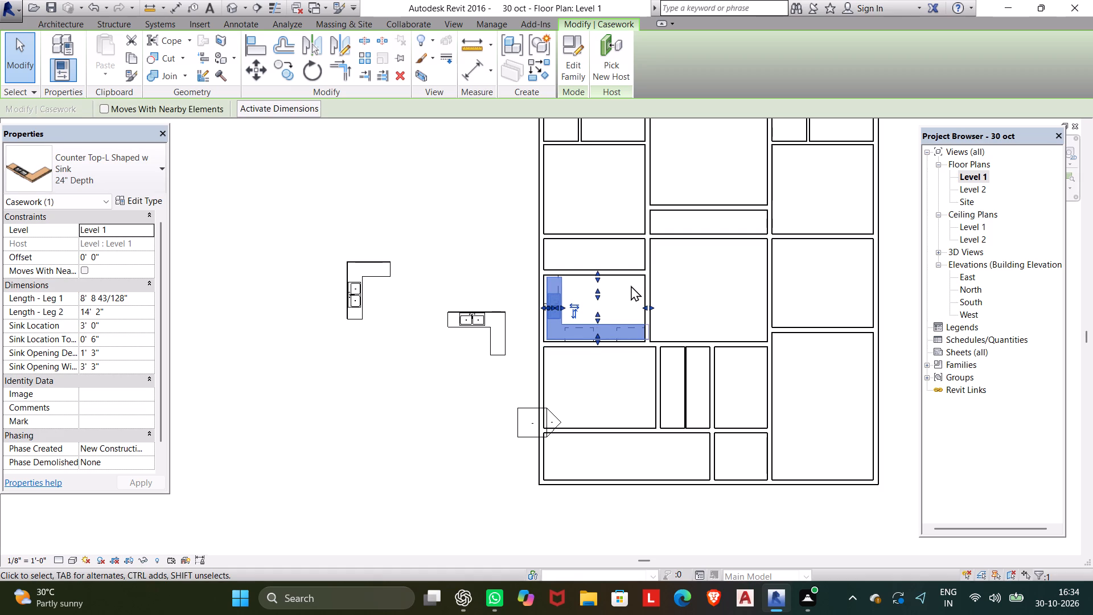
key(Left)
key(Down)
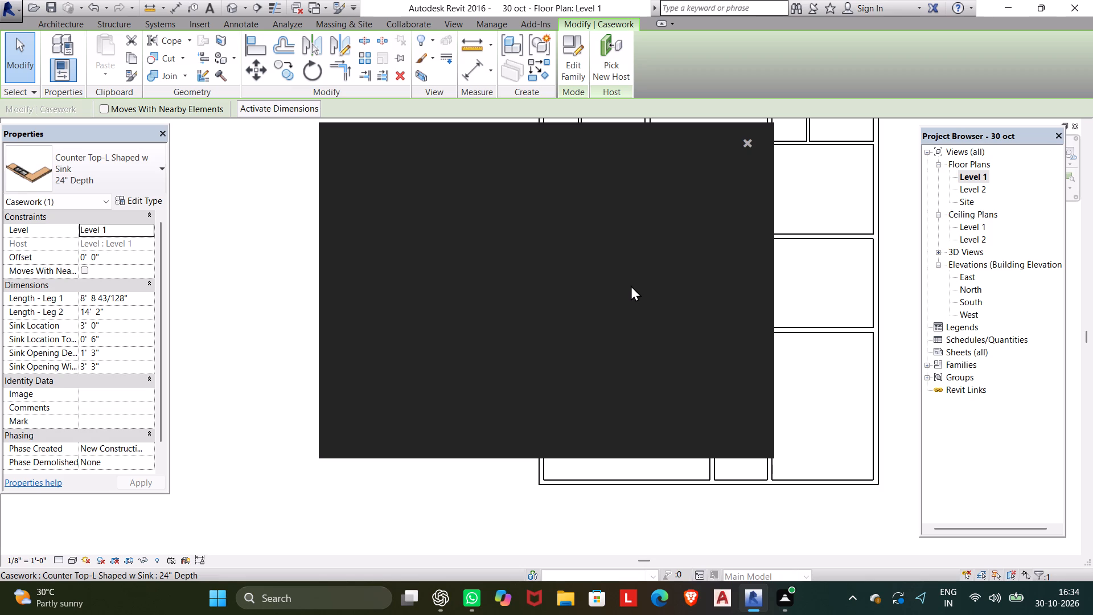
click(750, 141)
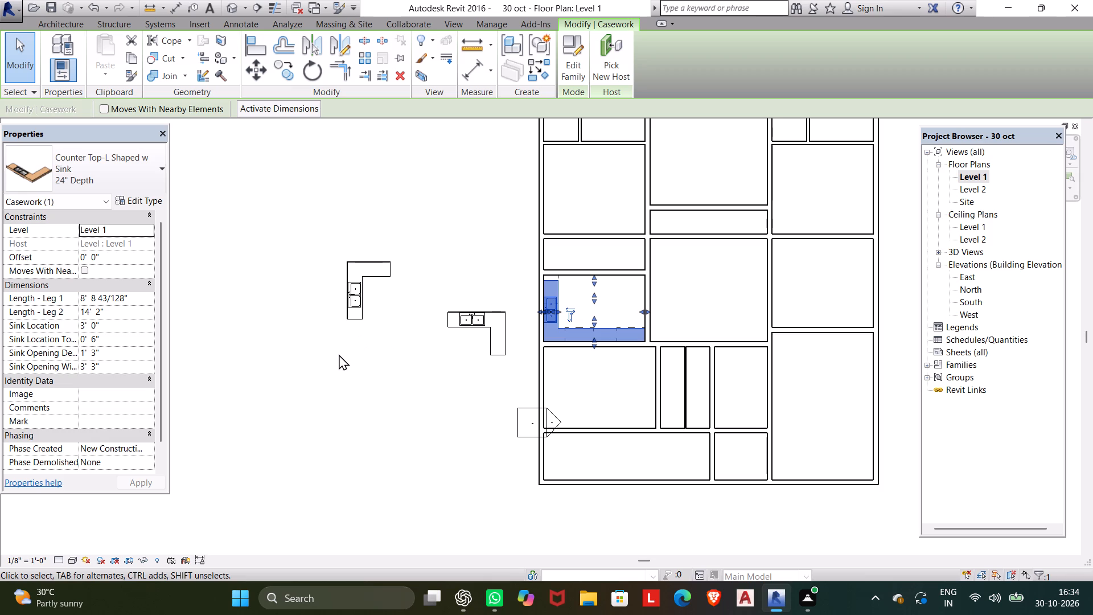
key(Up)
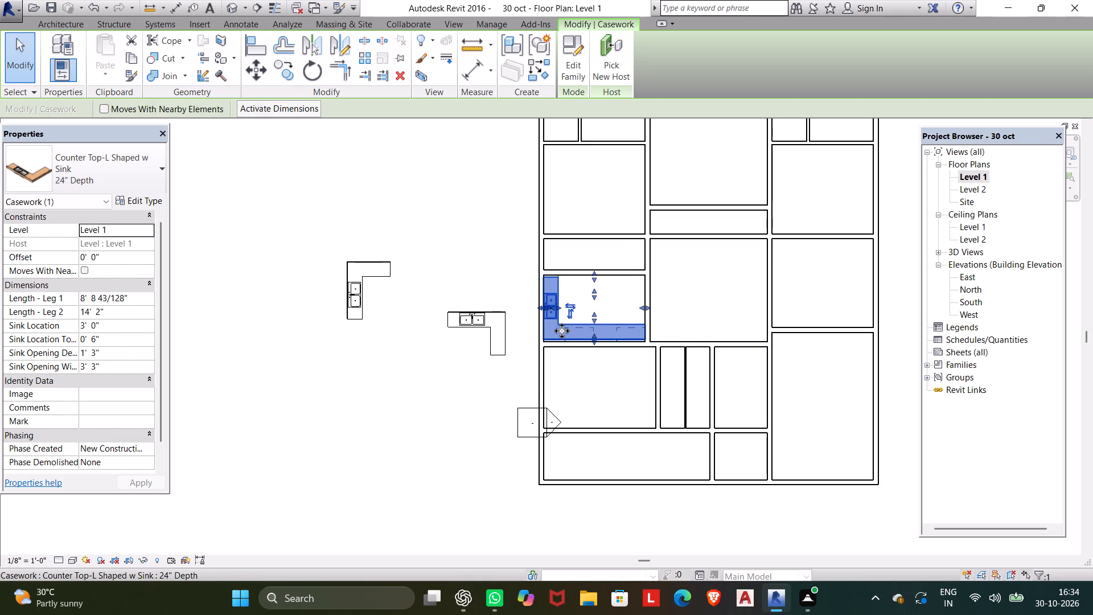
Move the counter top back outside the building, aligned below the rotated counter top on the far left.
drag(556, 330, 456, 382)
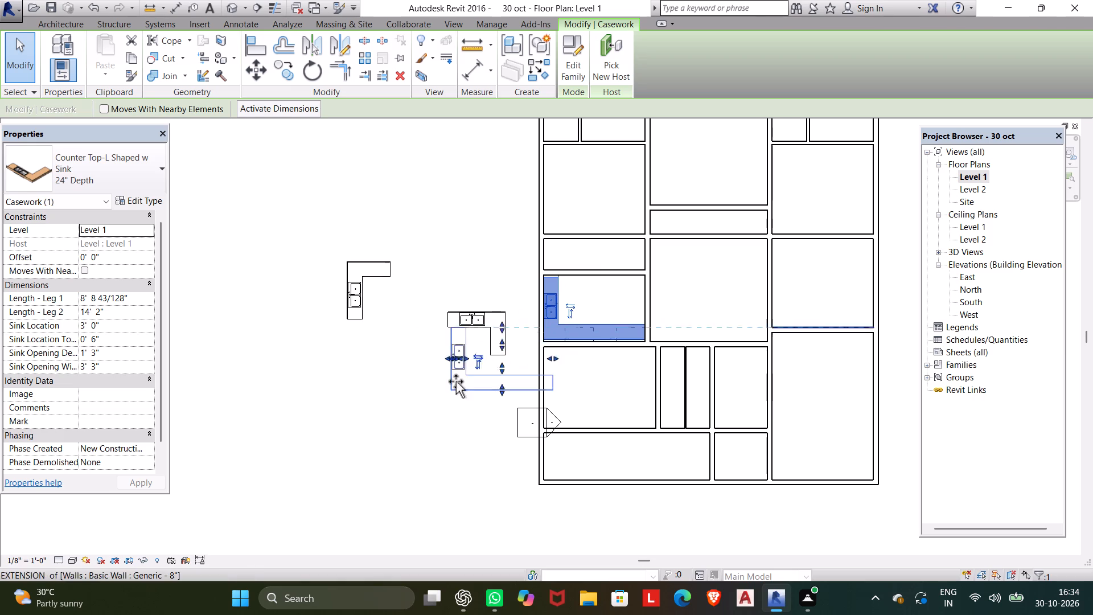
drag(456, 382, 357, 412)
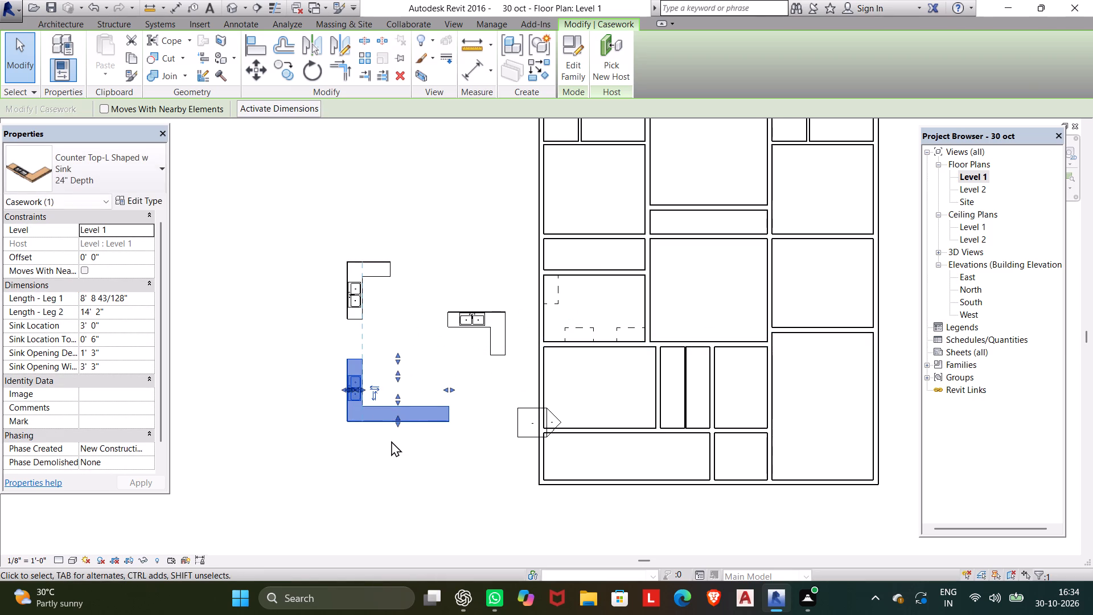
Stretch the lower edge of the counter top downward to make leg 1 about 9'-7 1/2" long.
click(396, 423)
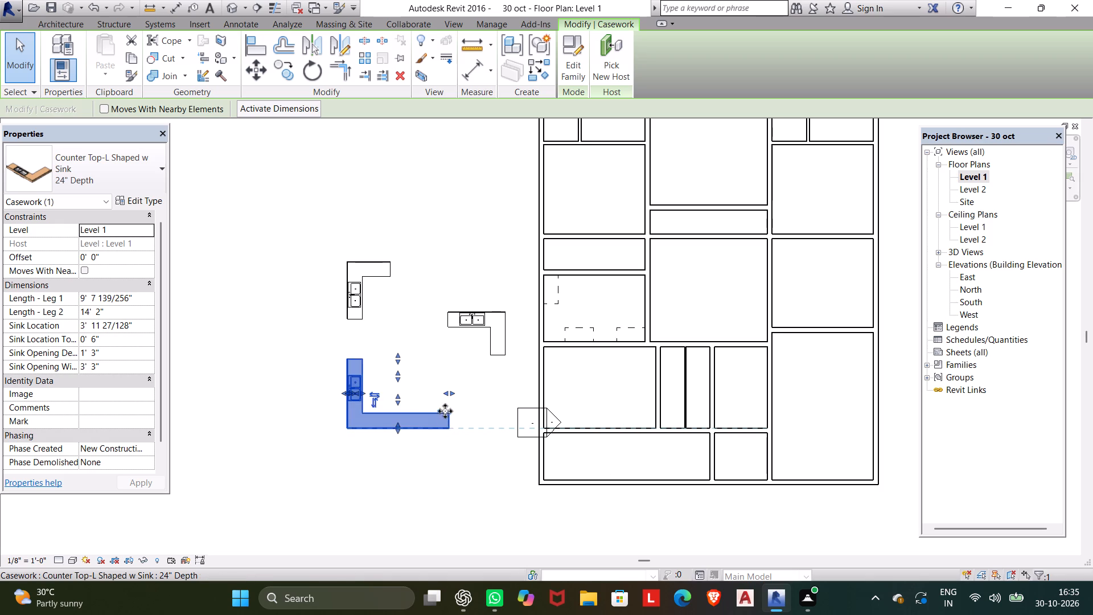
drag(382, 413, 387, 413)
Move the L-shaped counter top into the vanity room, against the room's left and lower walls.
drag(387, 413, 600, 325)
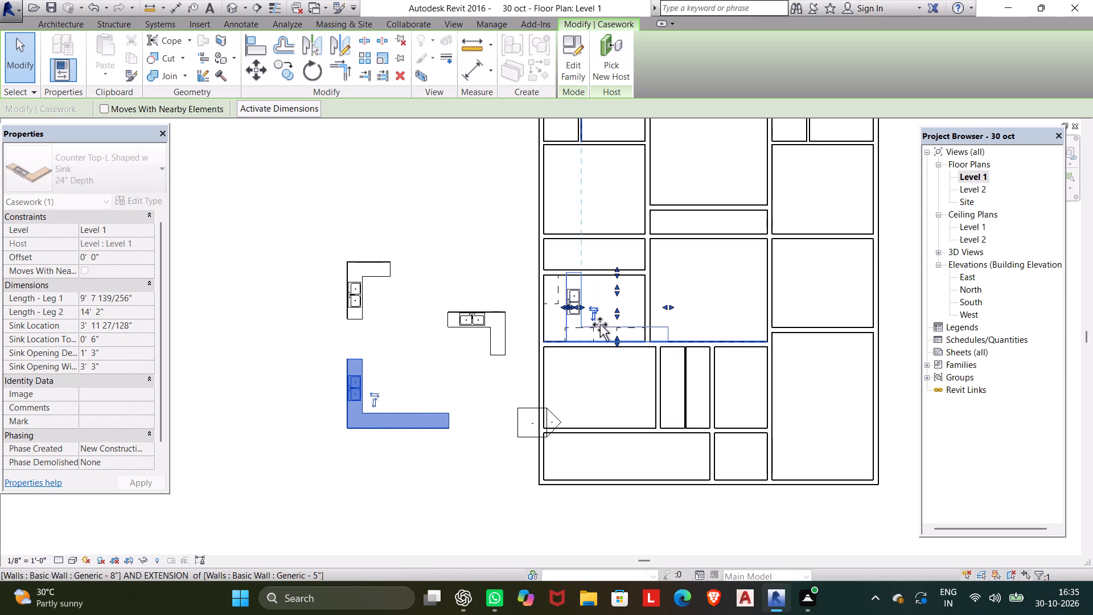
drag(600, 325, 581, 322)
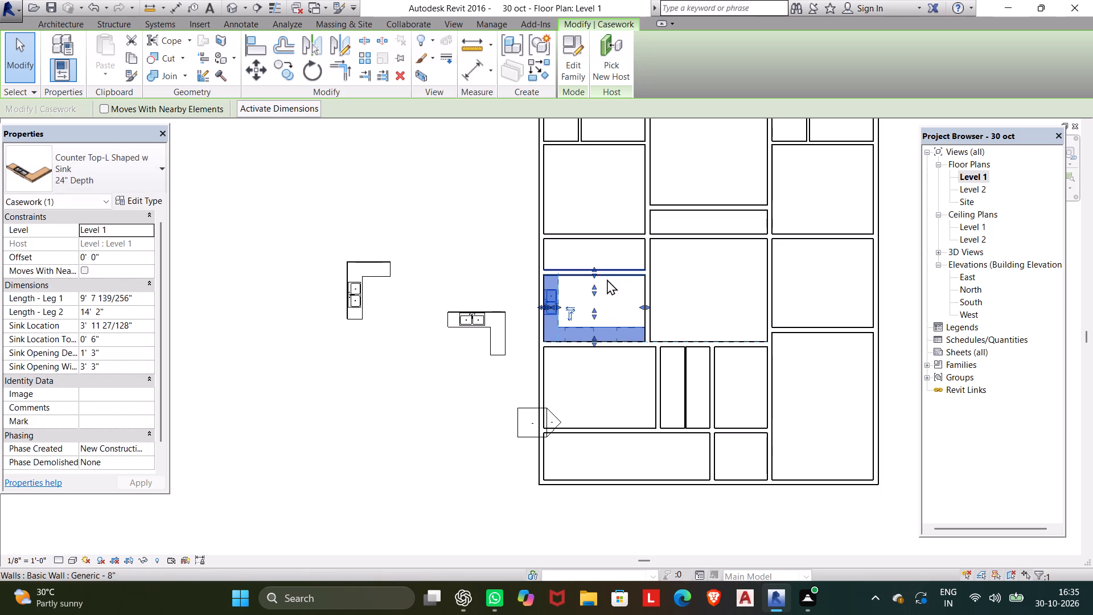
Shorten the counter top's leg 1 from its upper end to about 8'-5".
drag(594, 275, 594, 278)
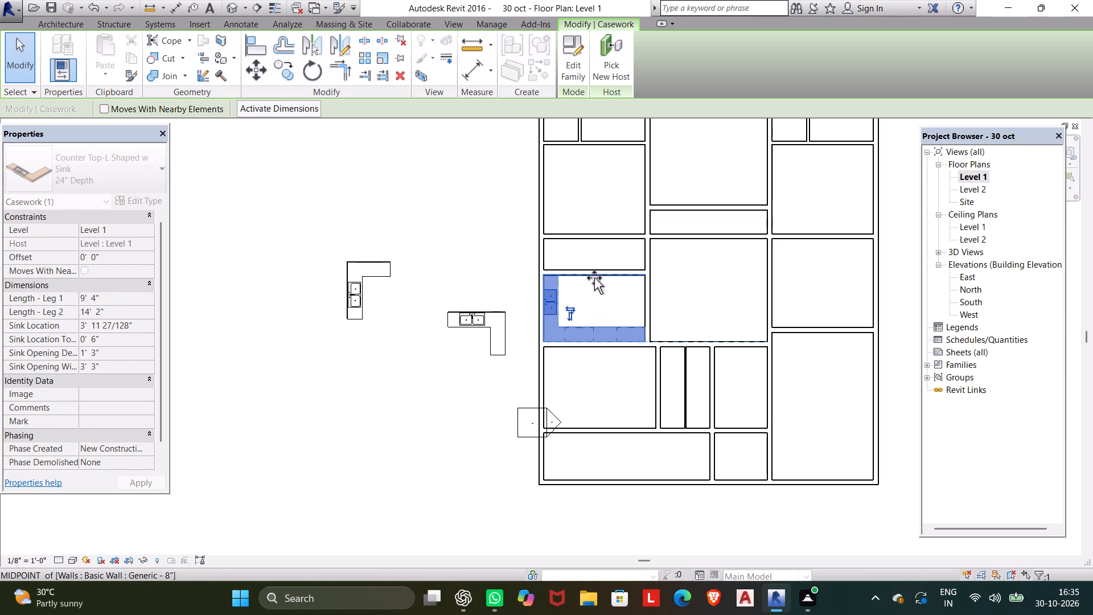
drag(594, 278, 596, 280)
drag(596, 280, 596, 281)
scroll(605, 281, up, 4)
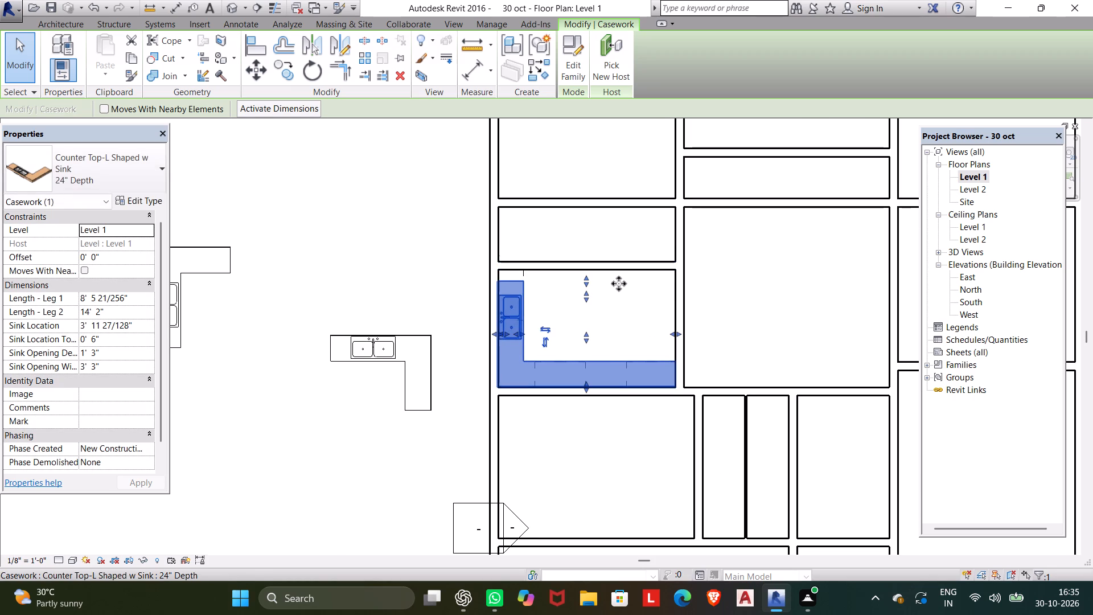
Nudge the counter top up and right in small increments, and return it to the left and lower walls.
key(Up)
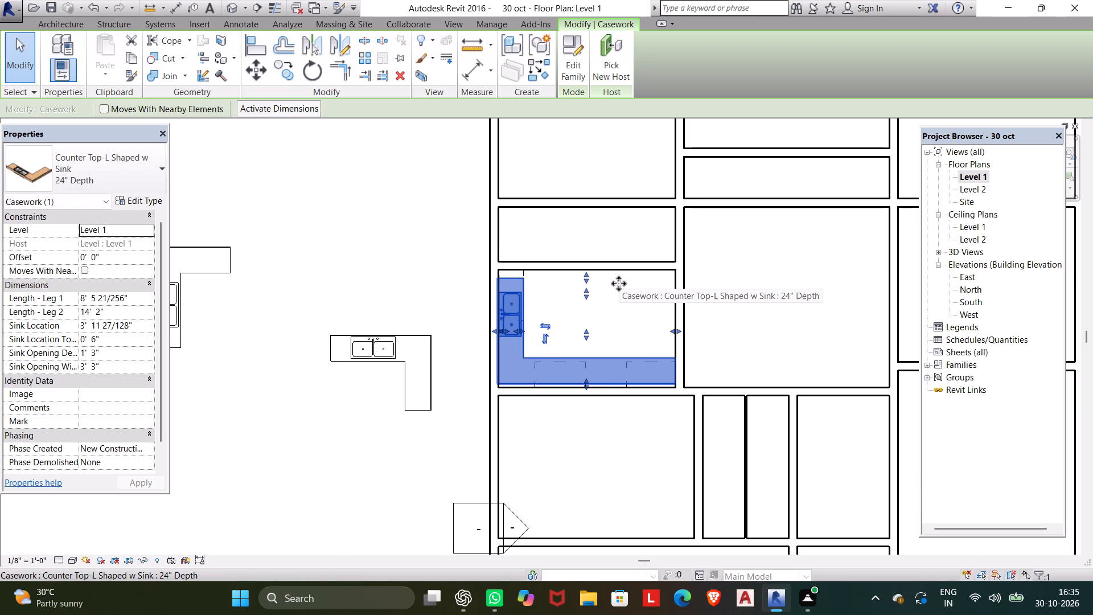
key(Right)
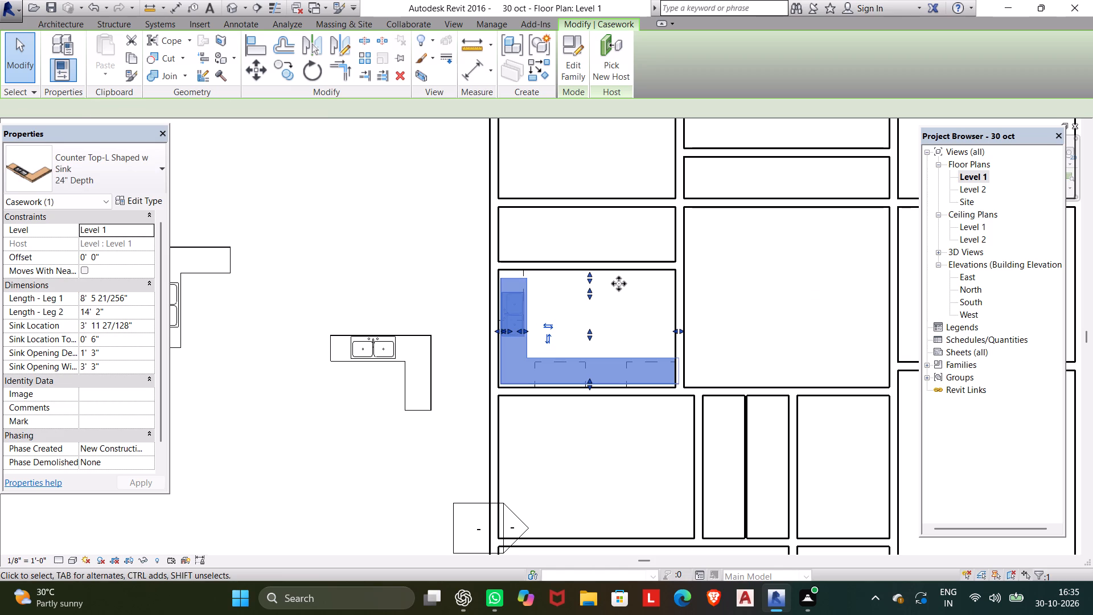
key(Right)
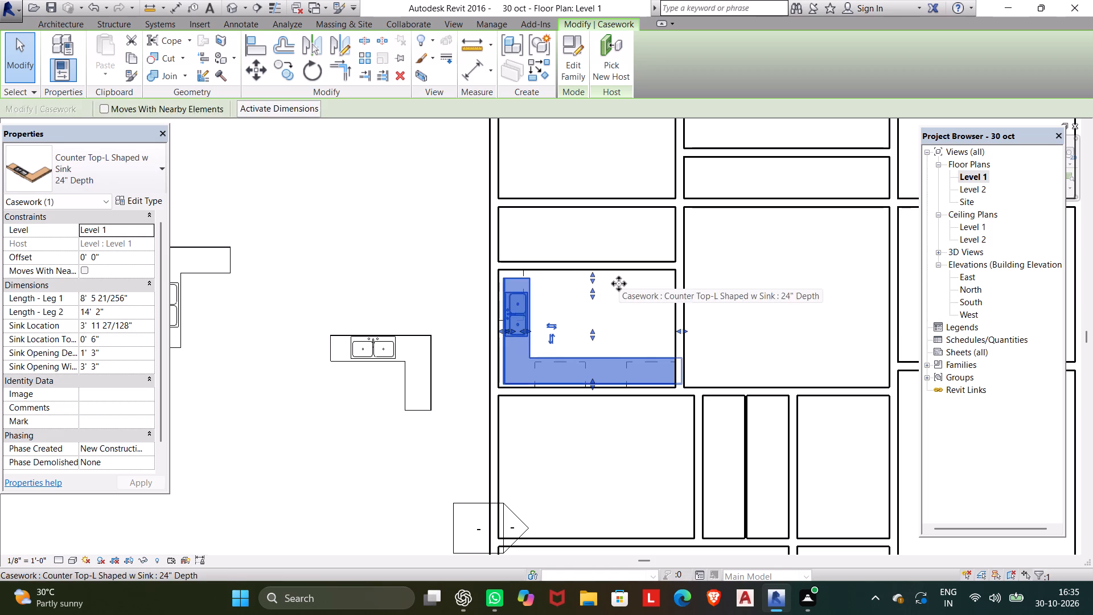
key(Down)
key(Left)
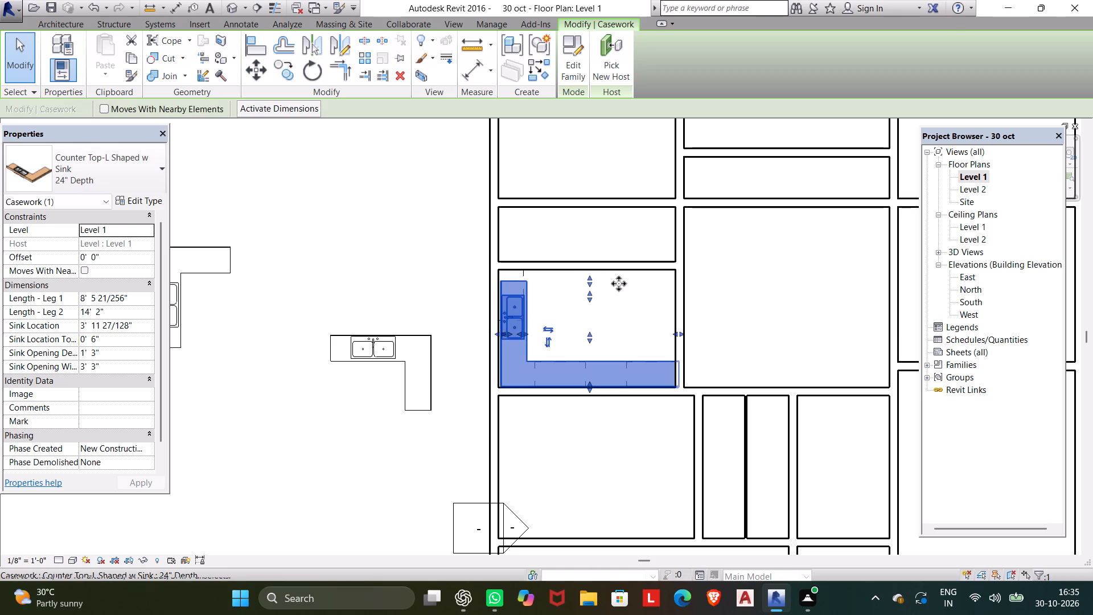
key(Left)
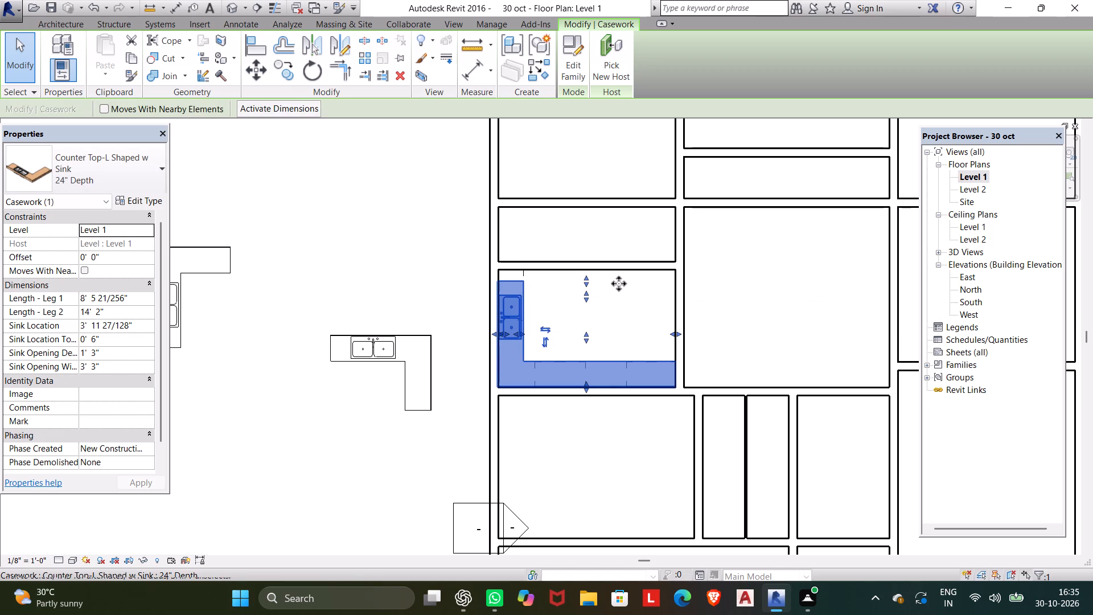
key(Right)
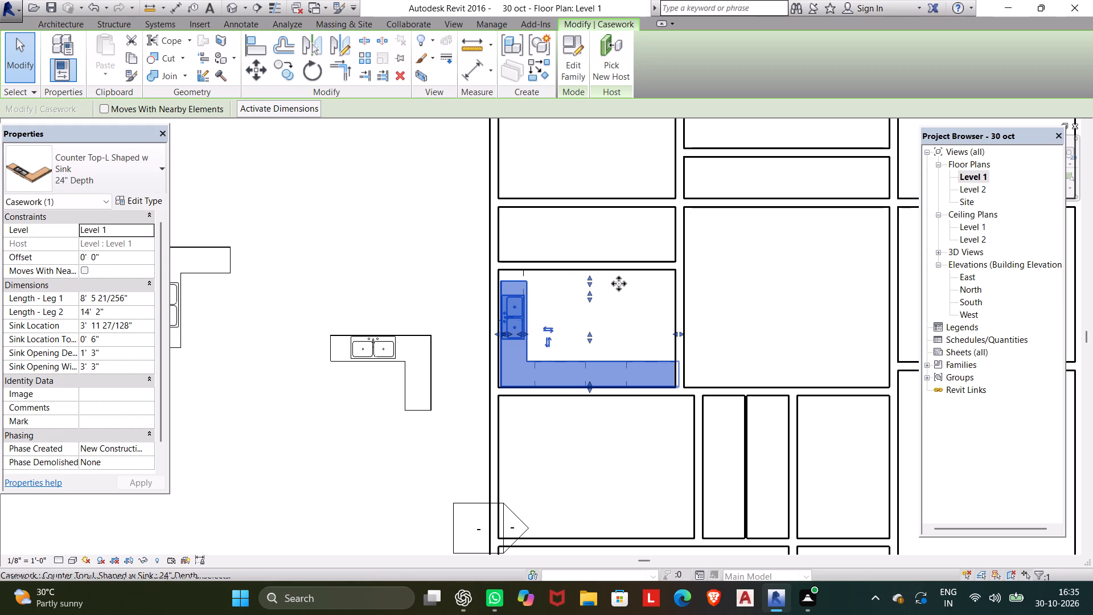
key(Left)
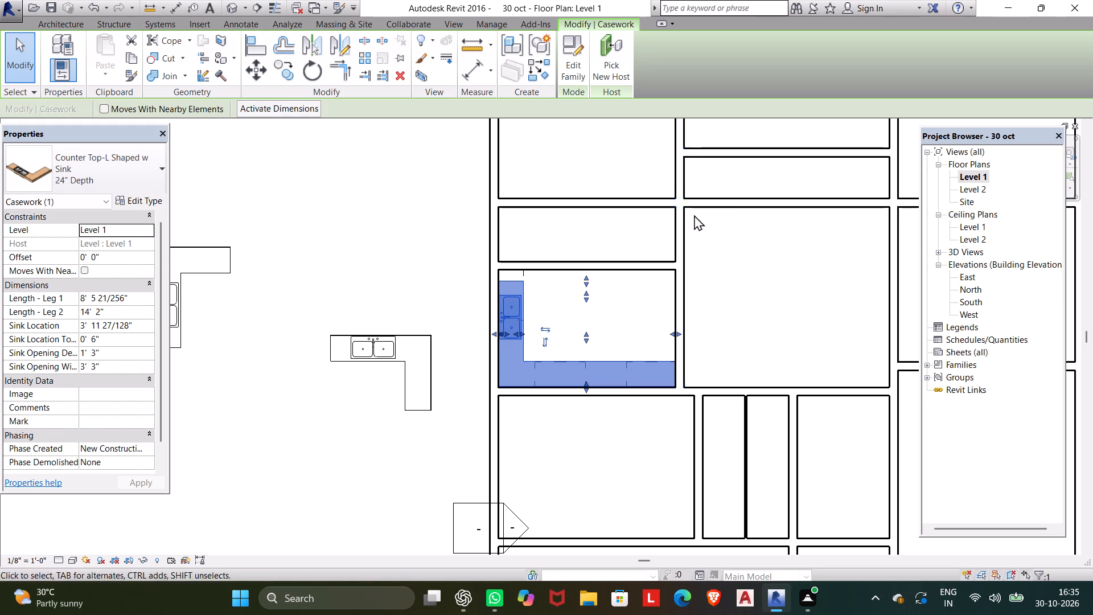
Stretch the counter top's leg 1 up to the room's upper wall, making it 9'-4" long.
click(586, 277)
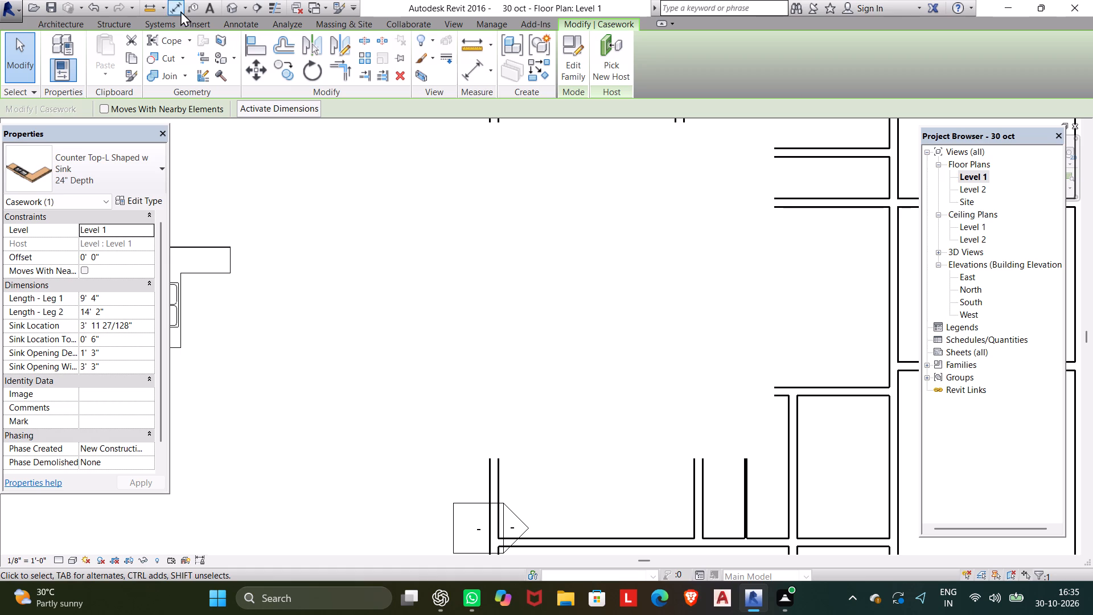
In the 3D view, delete the two spare L-shaped counter tops outside the building.
click(231, 6)
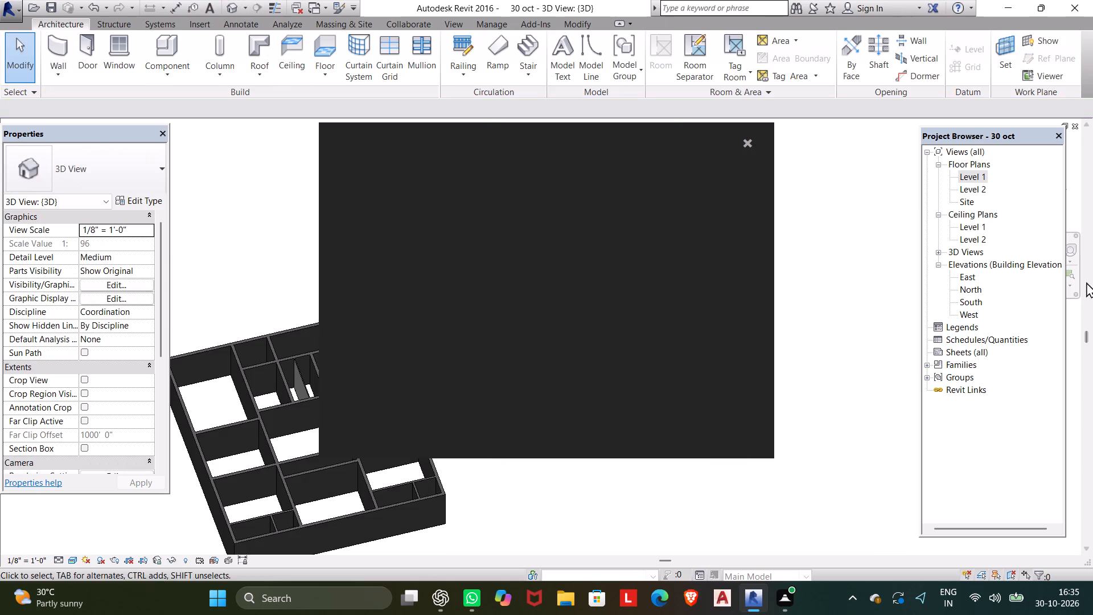
click(749, 144)
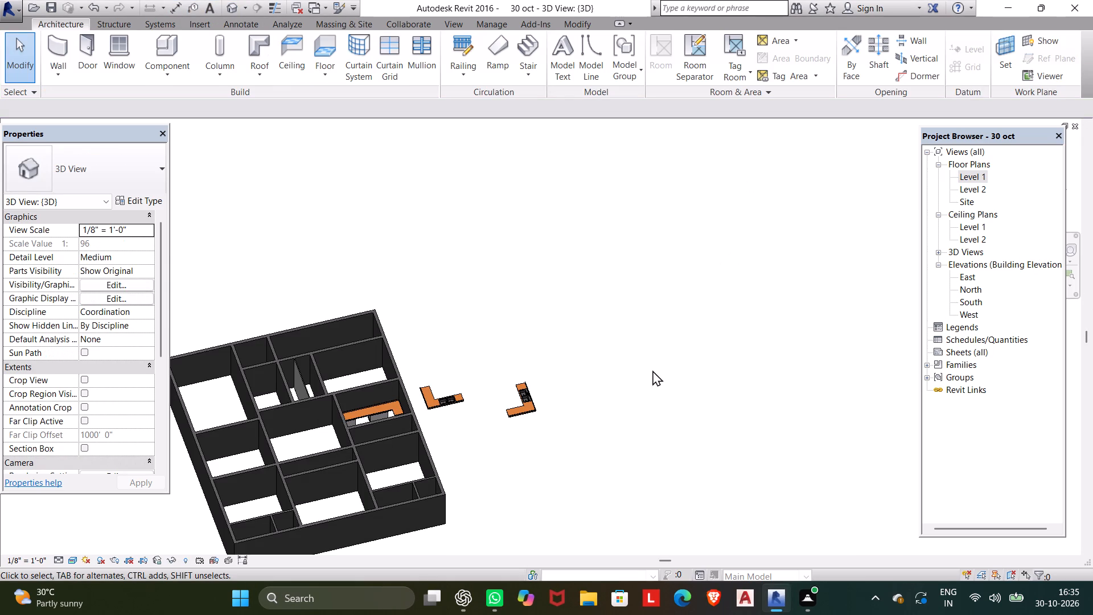
drag(632, 397, 439, 362)
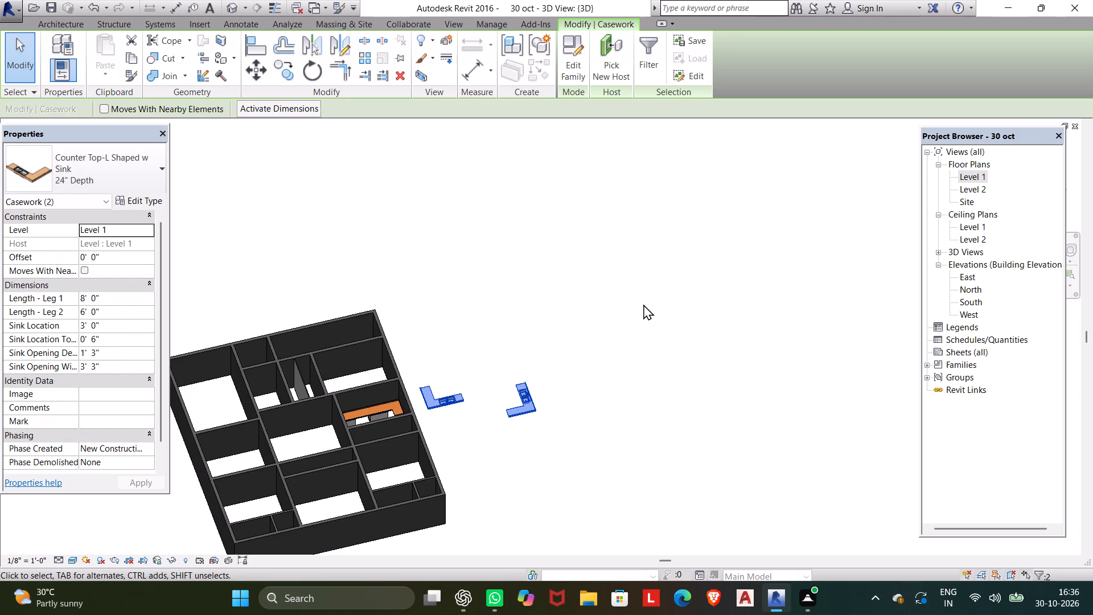
key(Delete)
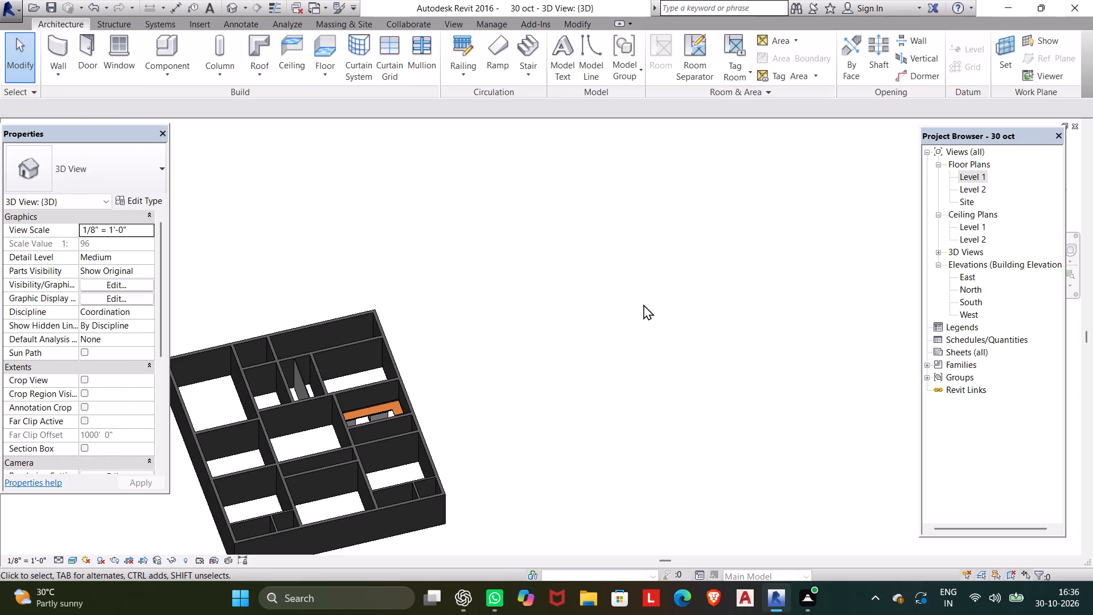
Rotate the 48" vanity cabinet under the middle of the counter top's long leg by 180 degrees, so its doors face the room.
middle_drag(395, 415, 500, 413)
scroll(406, 420, up, 1)
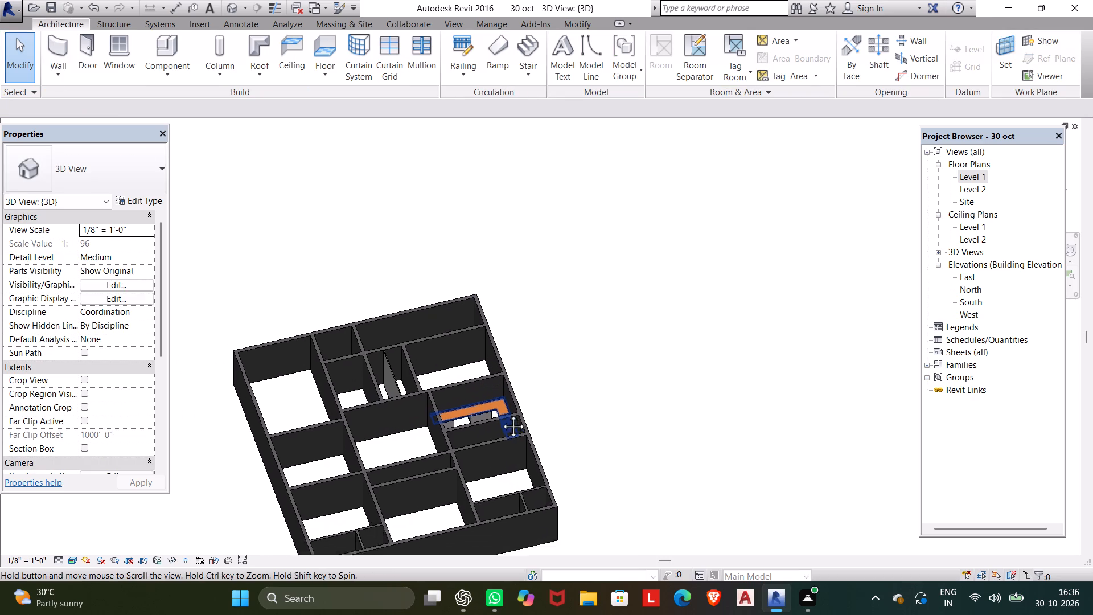
middle_drag(500, 413, 593, 352)
shift+middle_drag(572, 359, 564, 450)
scroll(574, 343, up, 2)
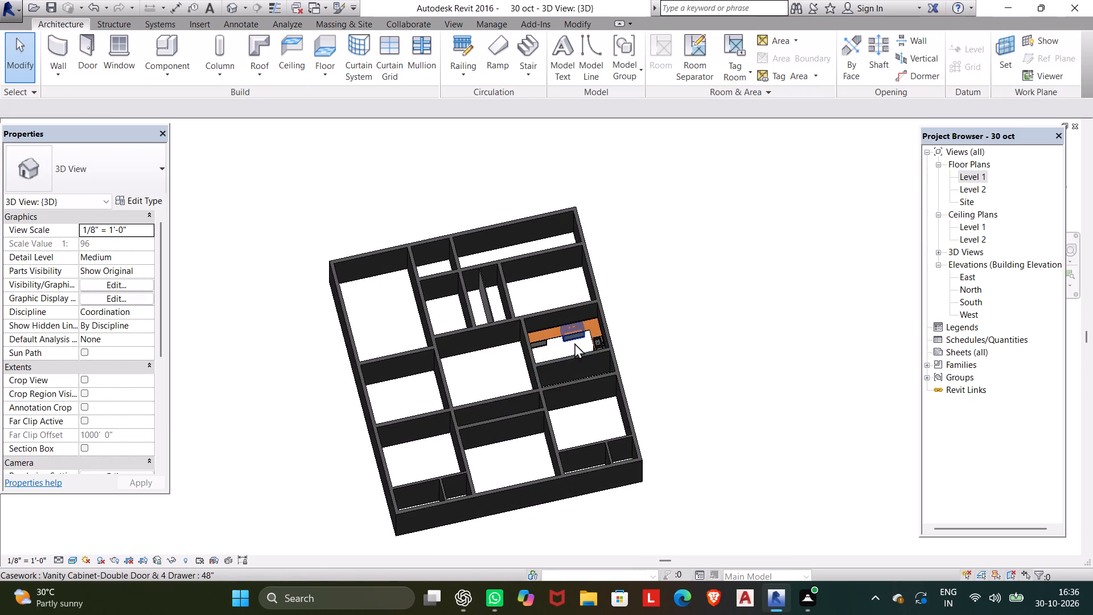
scroll(574, 343, up, 7)
middle_drag(576, 344, 650, 350)
scroll(584, 350, up, 1)
scroll(649, 345, down, 3)
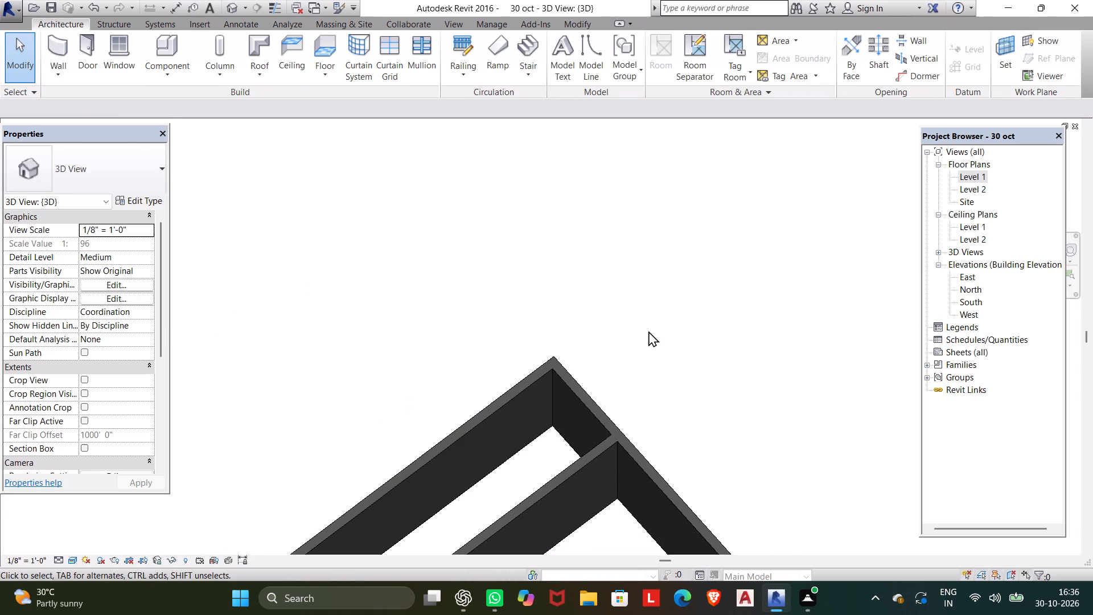
middle_drag(648, 322, 701, 65)
middle_drag(732, 468, 717, 321)
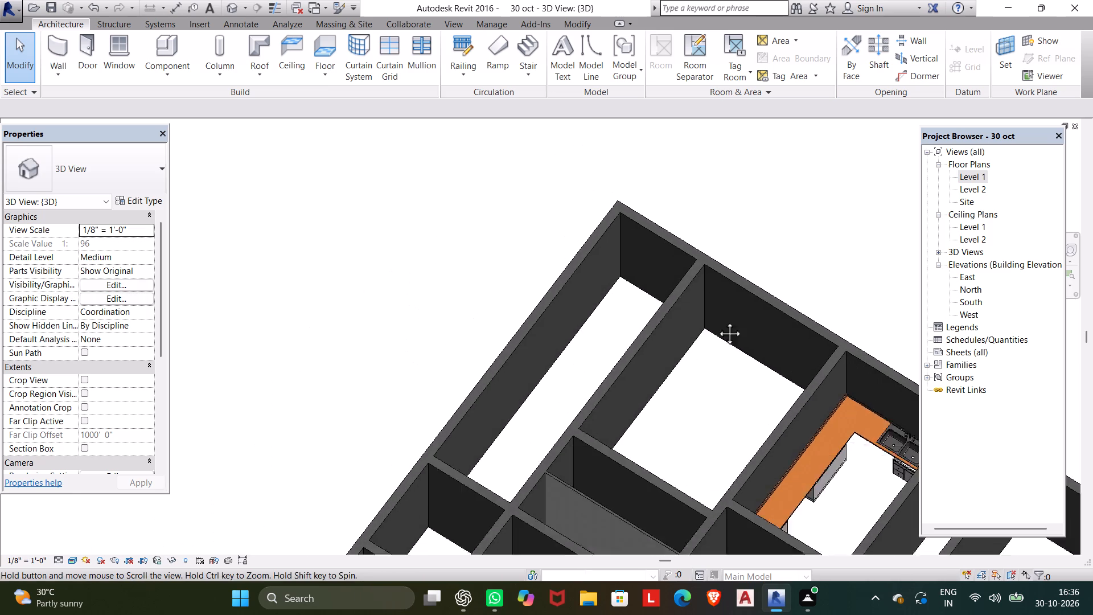
middle_drag(717, 321, 593, 93)
click(702, 239)
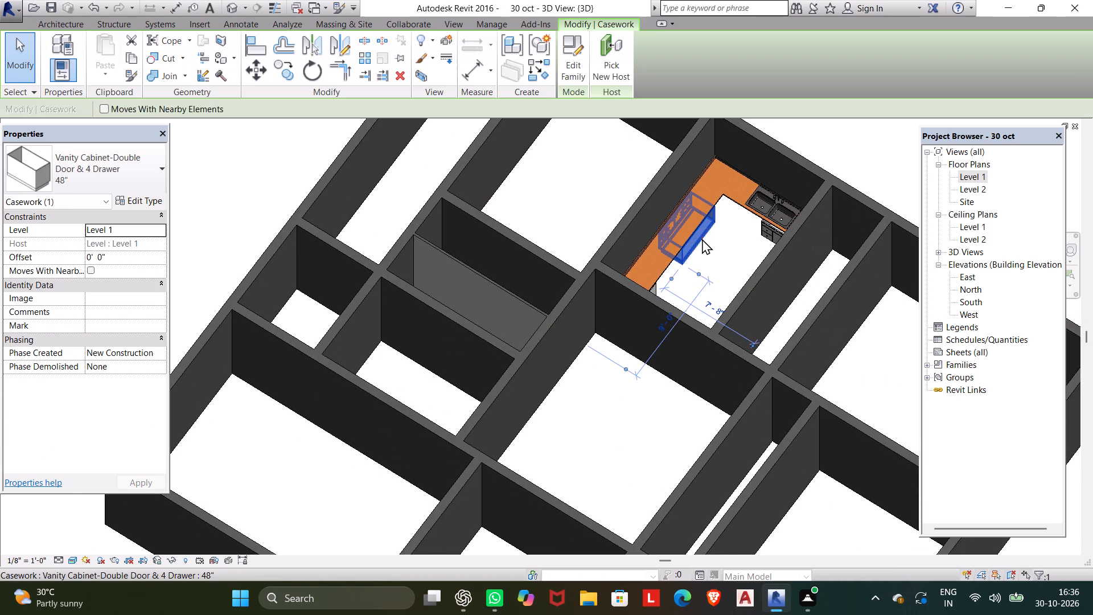
key(space)
key(space)
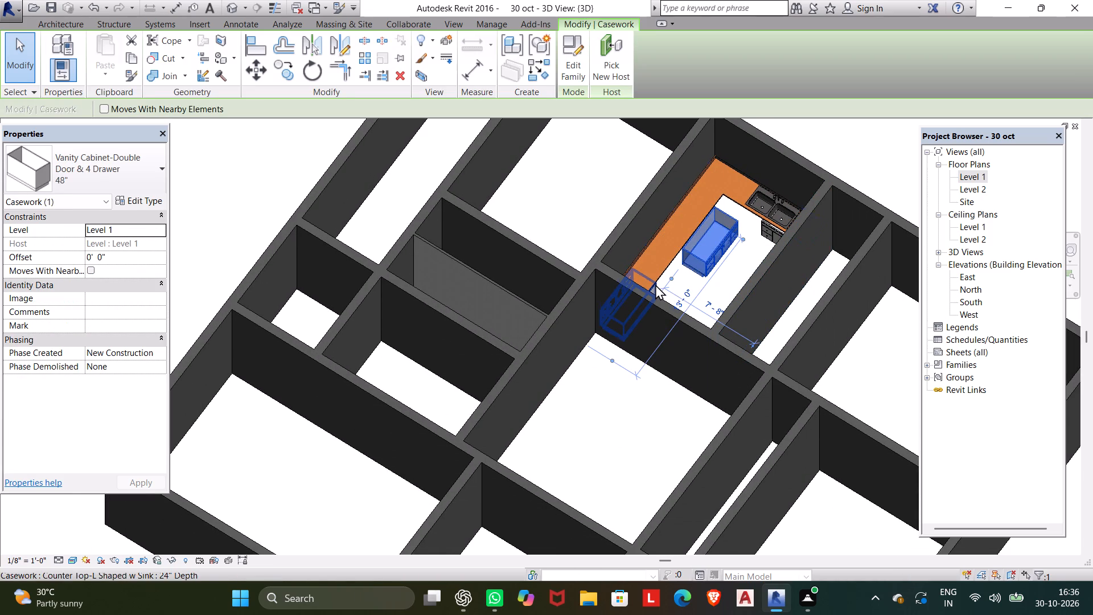
key(Escape)
In the Level 1 plan, nudge the rotated middle vanity cabinet down until it sits under the counter top against the lower wall.
click(716, 254)
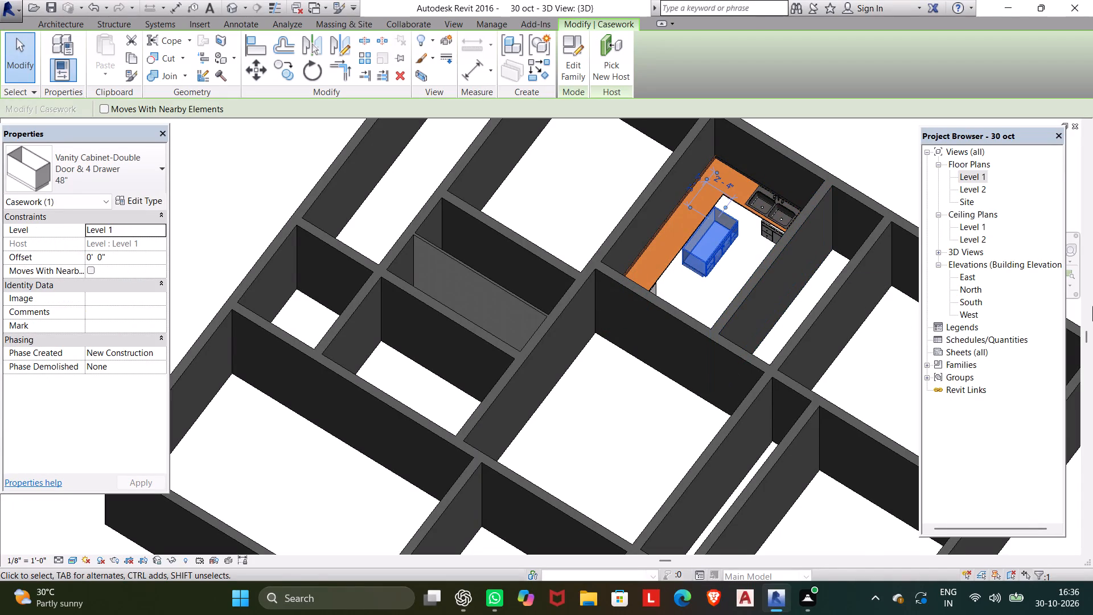
double_click(982, 180)
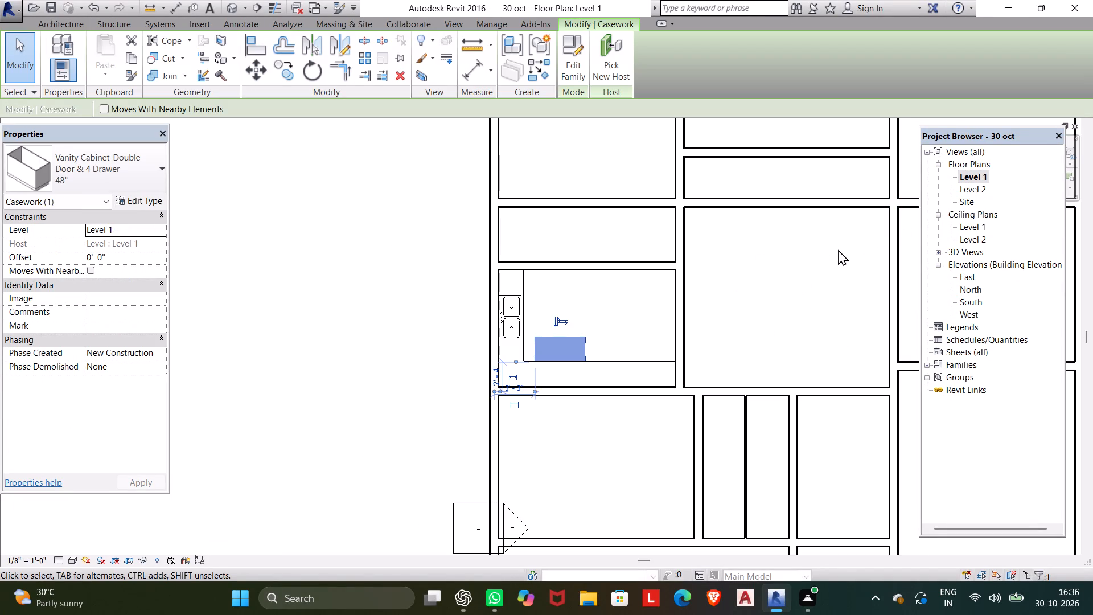
key(Down)
key(Down)
key(Down)
key(Down)
key(Down)
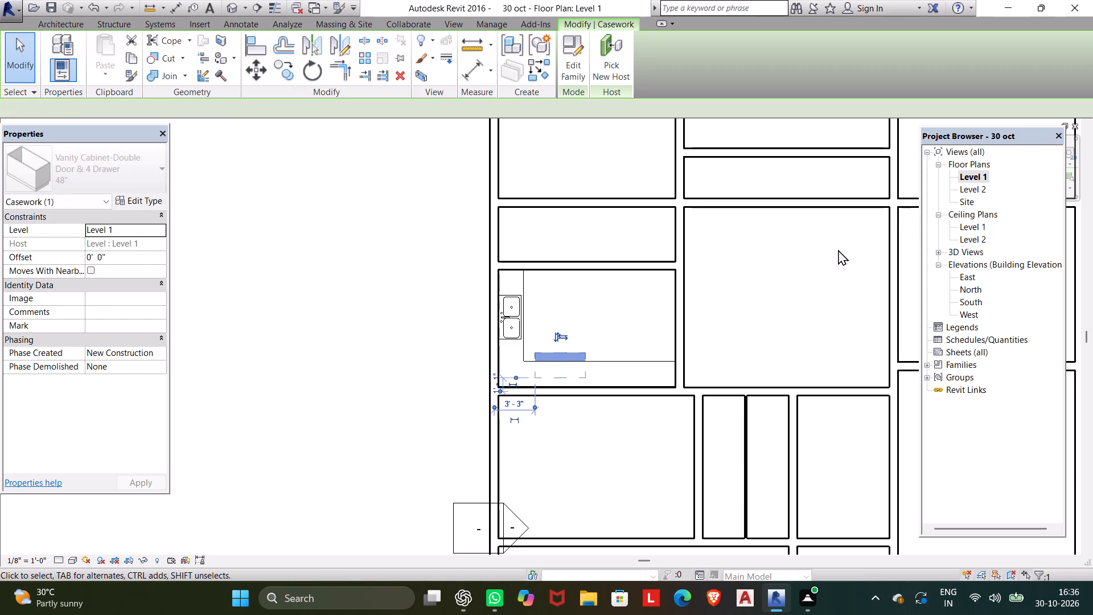
key(Down)
key(Down)
key(Down)
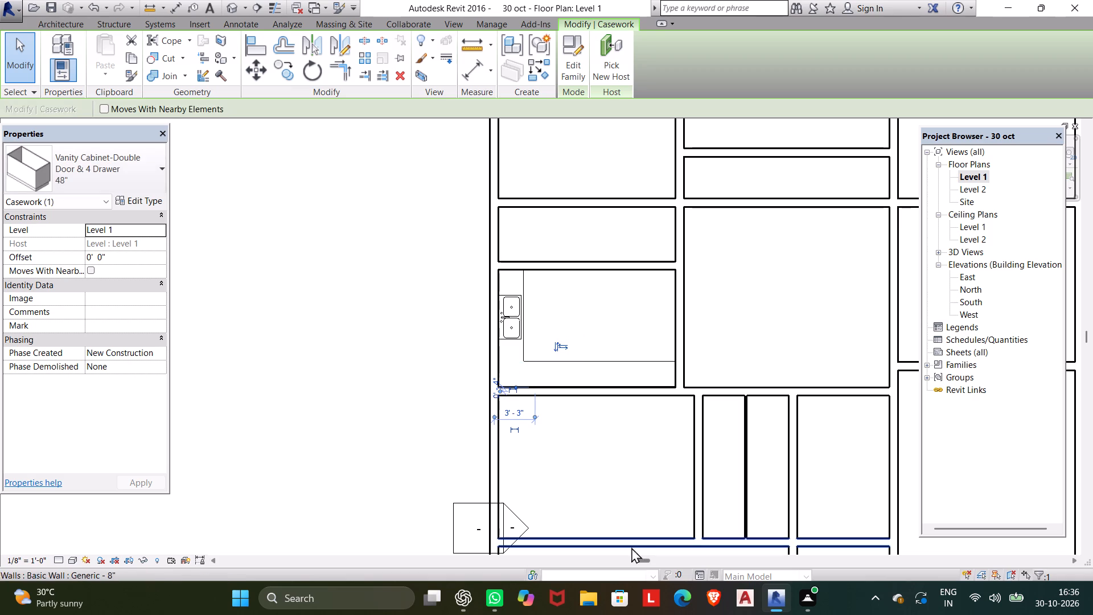
click(375, 308)
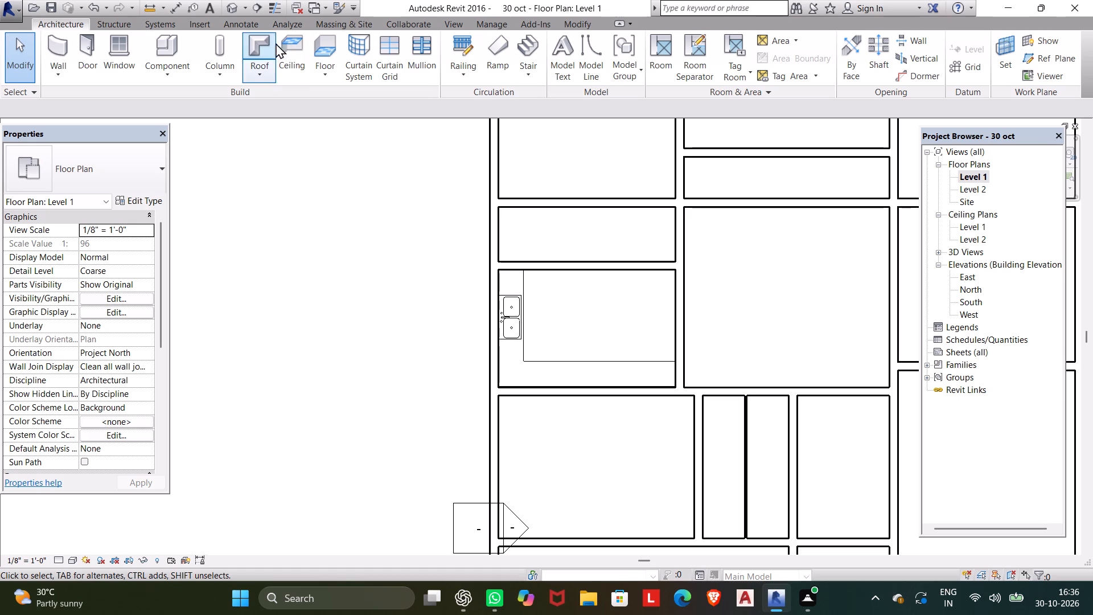
In the 3D view, rotate the 48" vanity cabinet at the end of the counter top's long leg by 180 degrees.
click(223, 10)
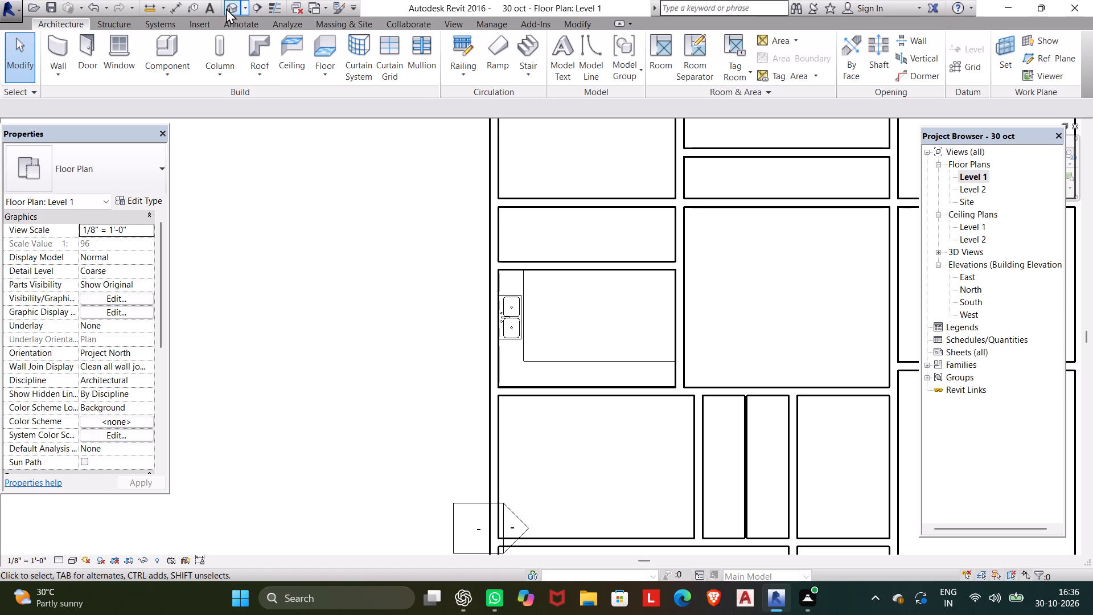
click(226, 8)
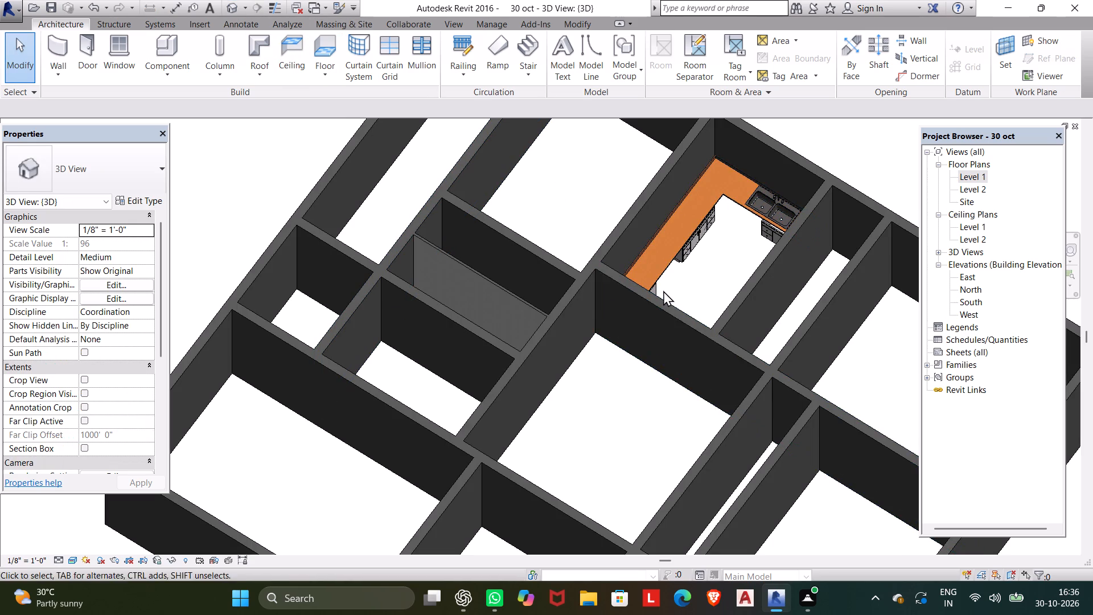
scroll(658, 287, up, 4)
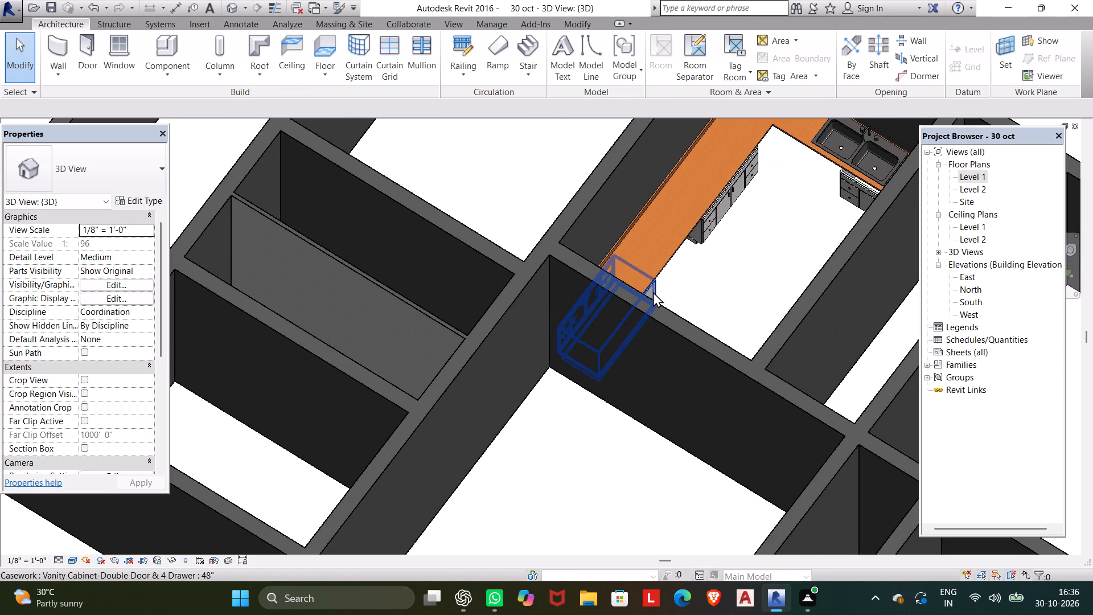
click(653, 292)
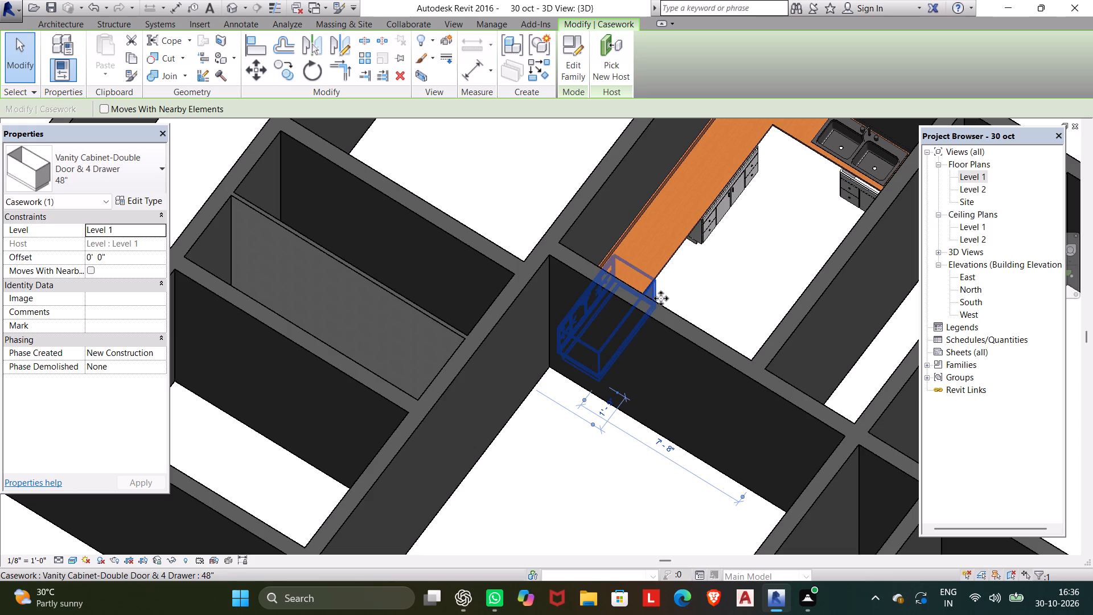
key(space)
key(space)
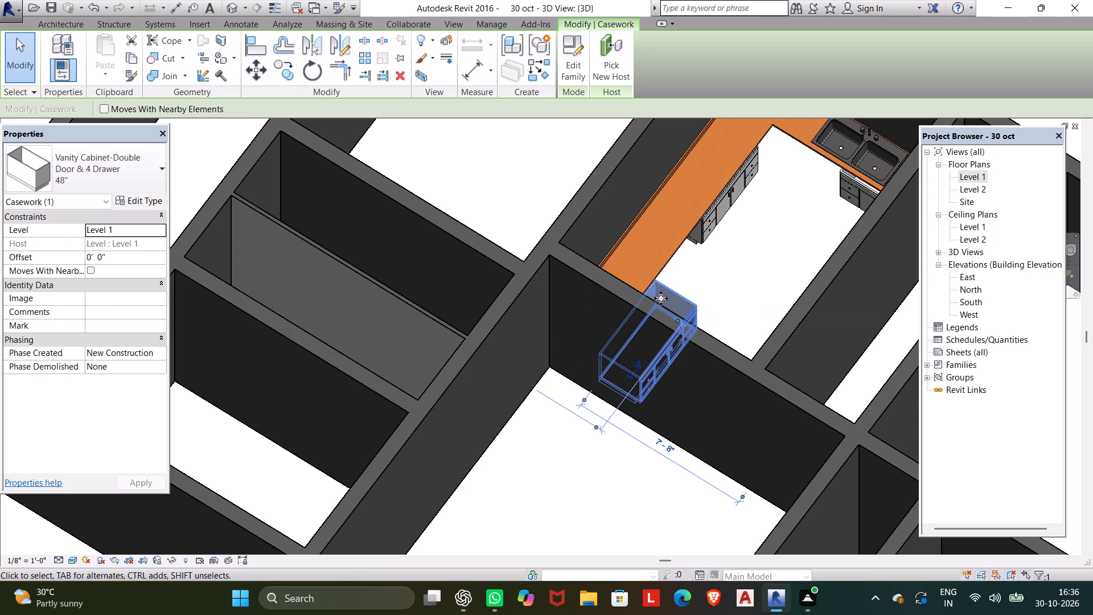
In the Level 1 plan, nudge the rotated end vanity cabinet slightly left and down until it sits under the counter top against the lower wall.
double_click(964, 178)
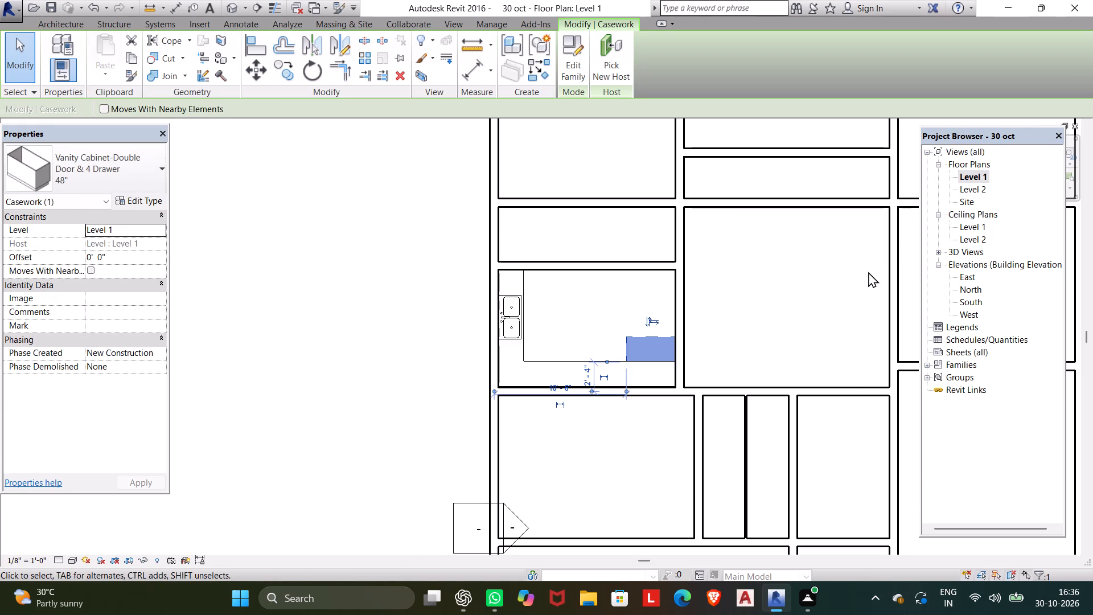
key(Left)
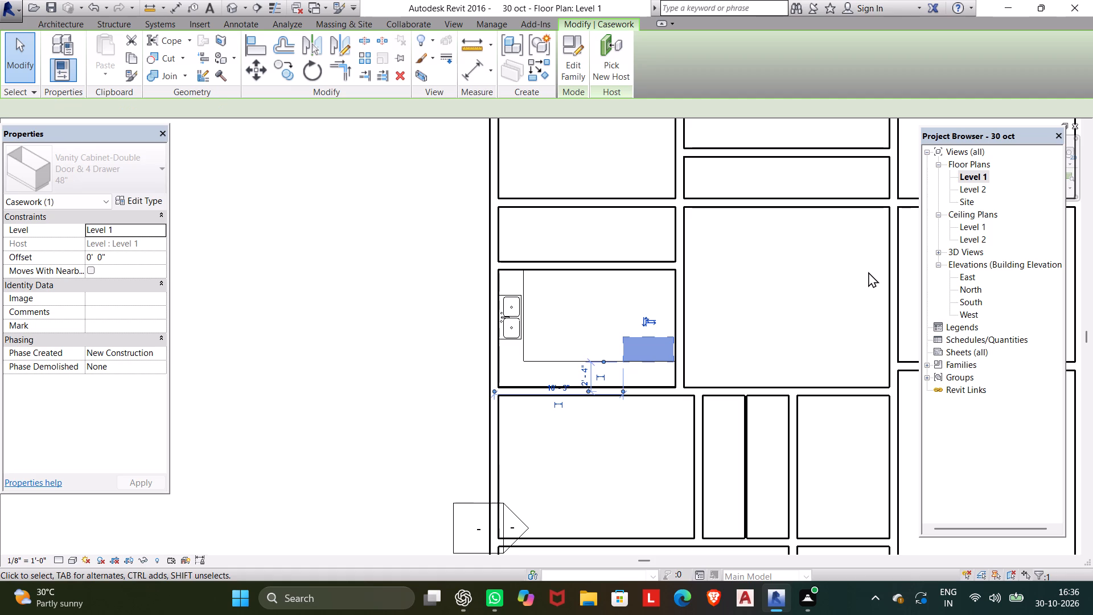
key(Down)
key(Down)
key(Down)
key(Down)
key(Down)
key(Down)
key(Down)
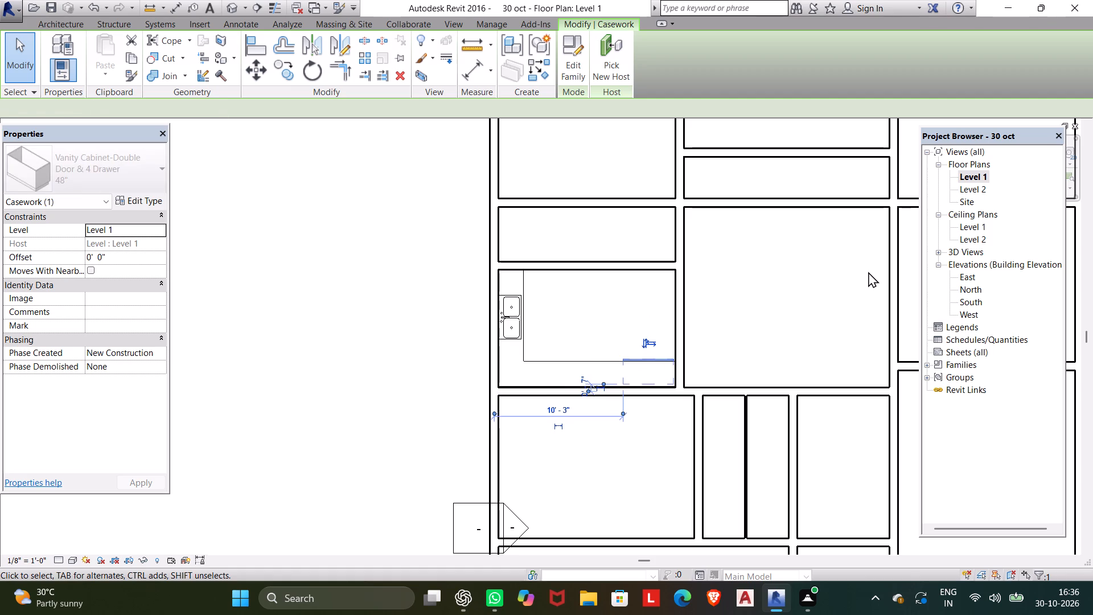
key(Down)
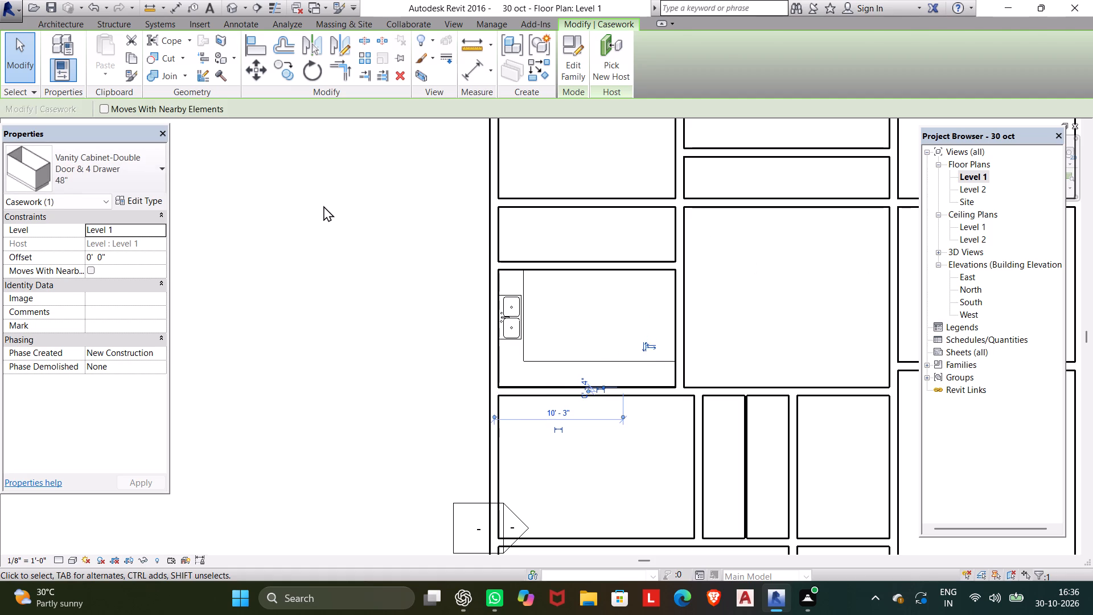
click(323, 206)
In the 3D view, check the placement and door direction of both vanity cabinets under the counter top's long leg.
click(231, 5)
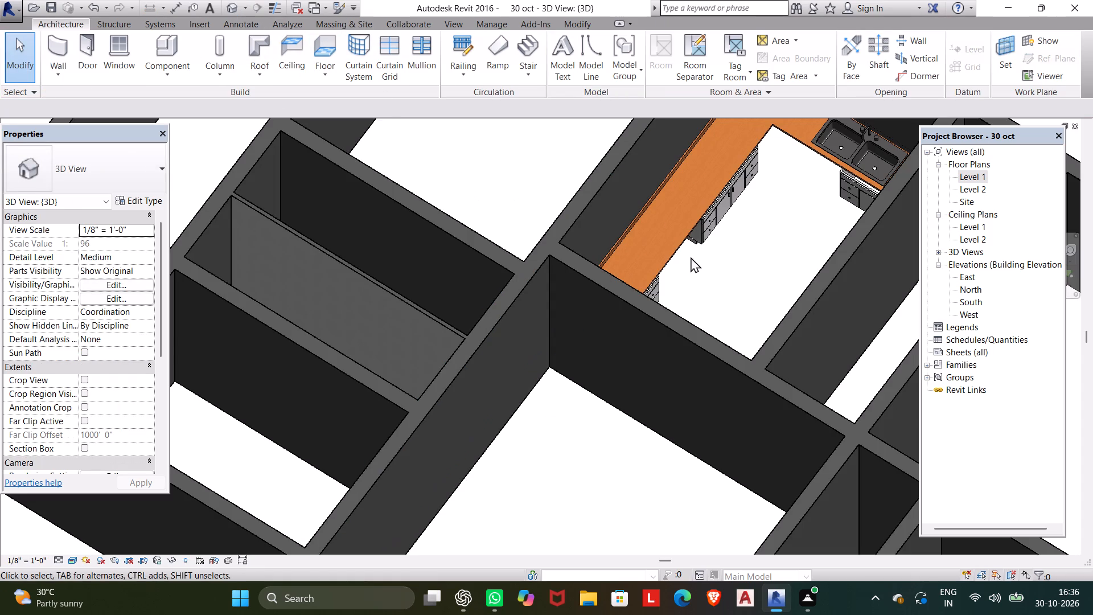
middle_drag(701, 257, 648, 253)
shift+scroll(658, 243, up, 1)
shift+middle_drag(658, 243, 594, 220)
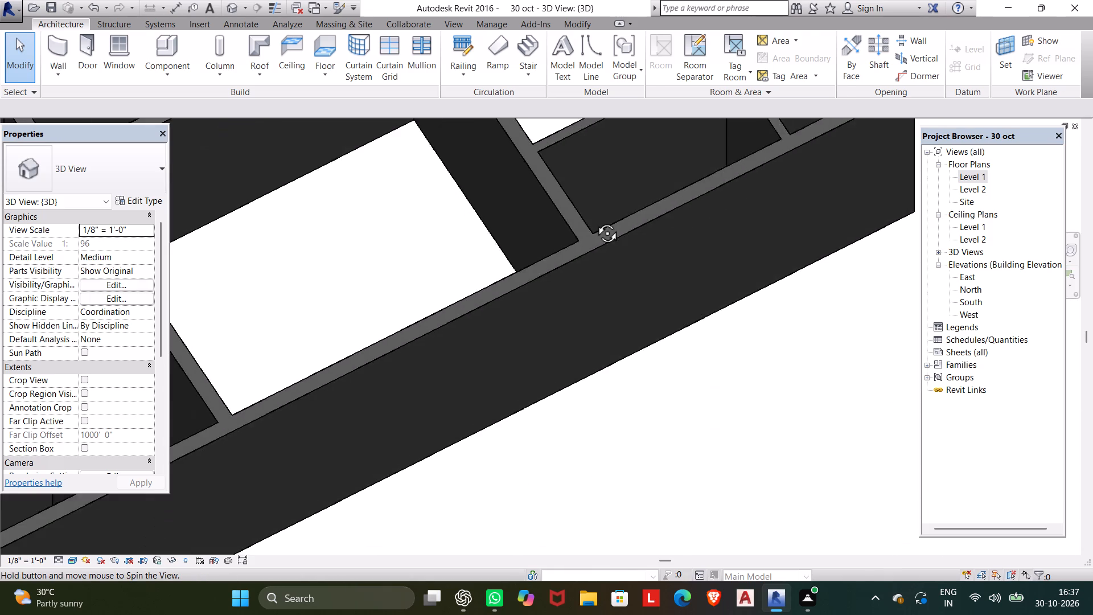
shift+middle_drag(594, 220, 594, 222)
middle_drag(698, 200, 554, 399)
middle_drag(587, 185, 720, 416)
scroll(720, 423, up, 1)
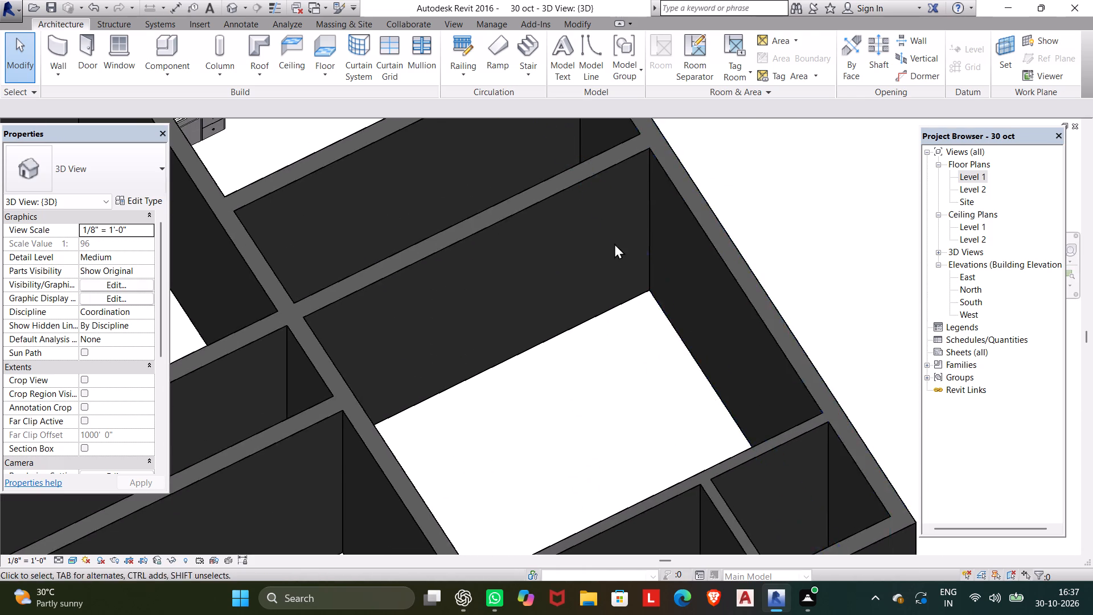
middle_drag(613, 245, 593, 377)
scroll(546, 272, down, 1)
middle_drag(549, 273, 702, 410)
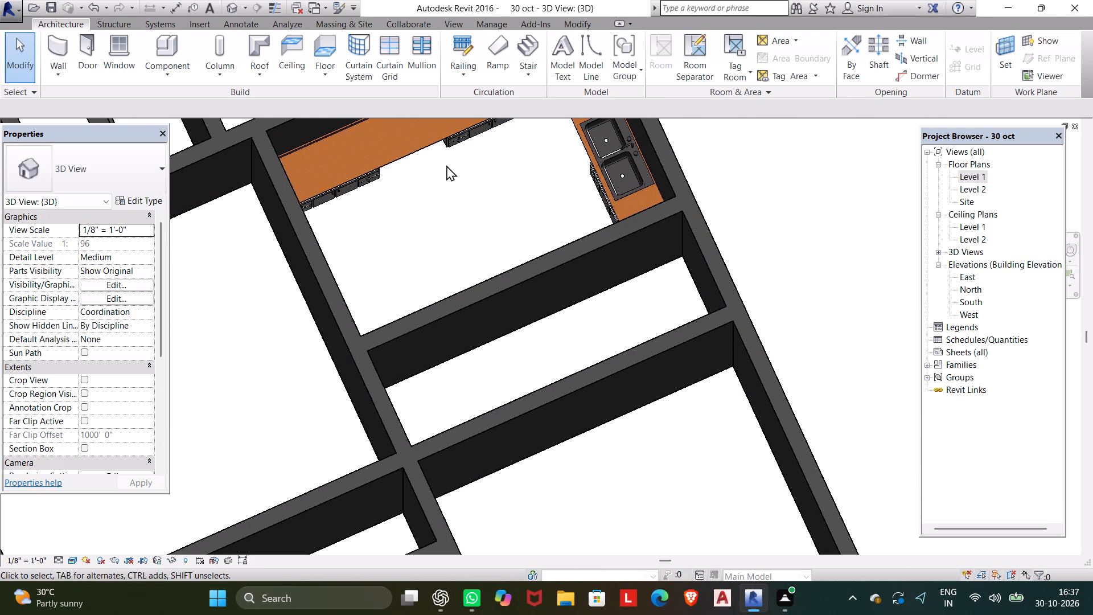
middle_drag(446, 206, 424, 189)
middle_drag(507, 195, 522, 450)
scroll(522, 436, up, 1)
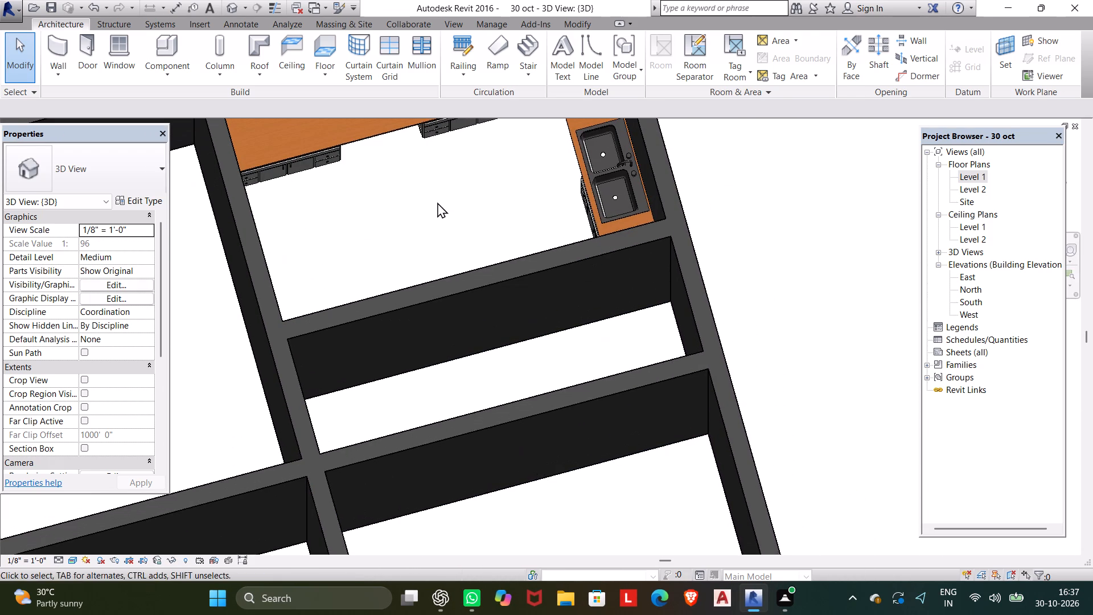
middle_click(437, 204)
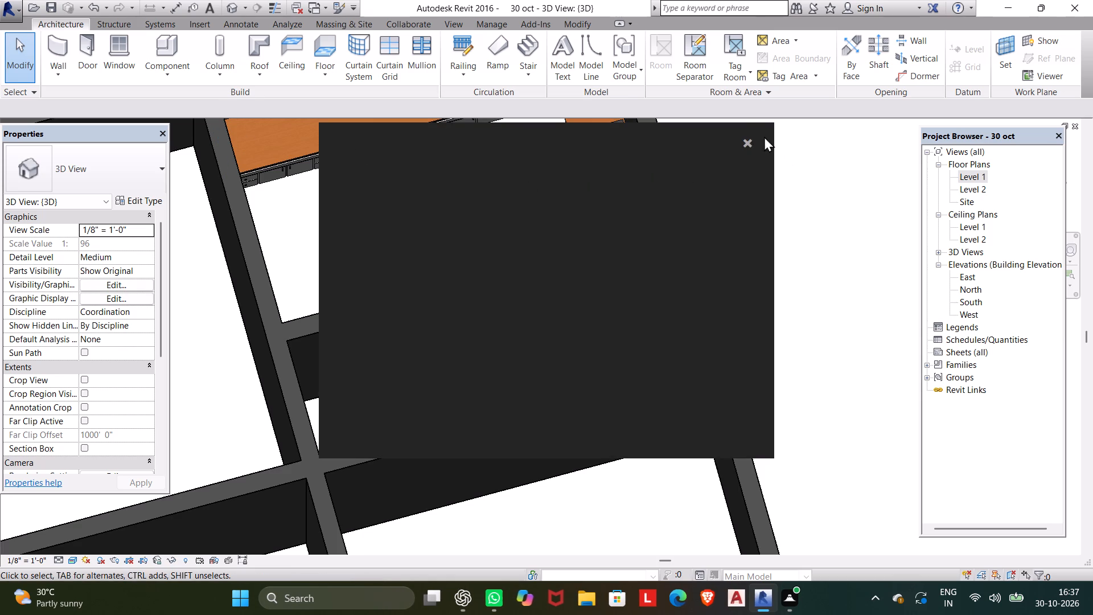
click(751, 141)
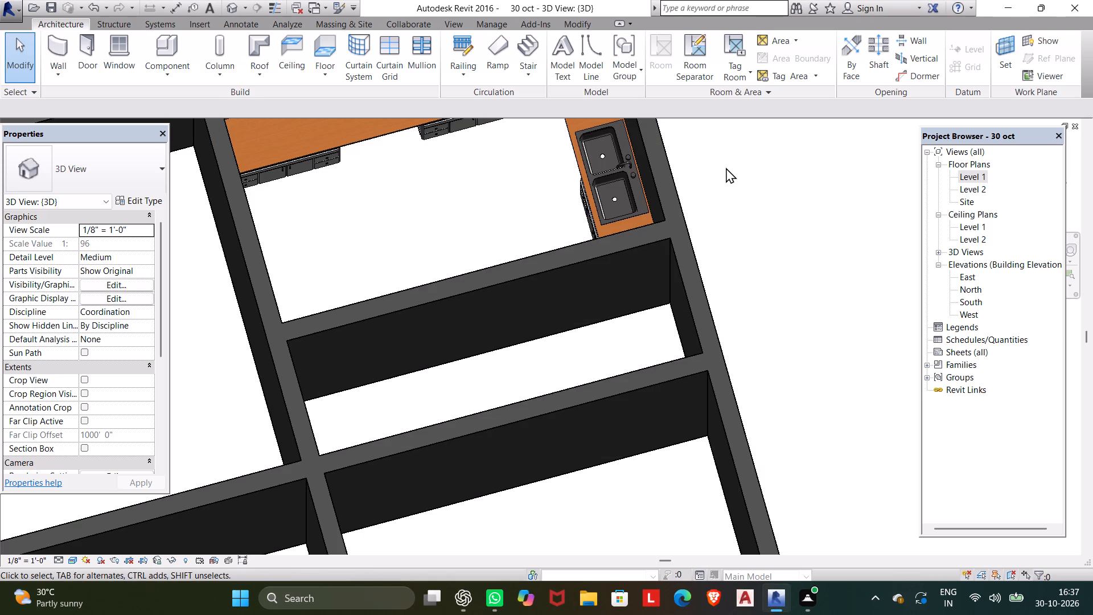
middle_drag(482, 182, 486, 247)
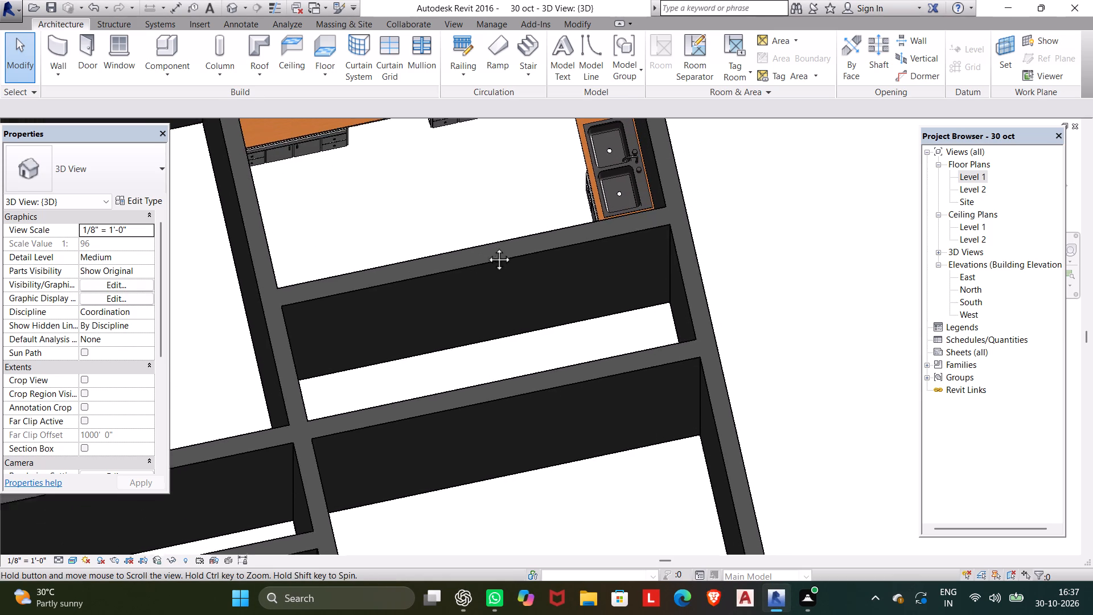
middle_drag(486, 247, 497, 339)
scroll(494, 355, up, 1)
middle_drag(503, 317, 499, 283)
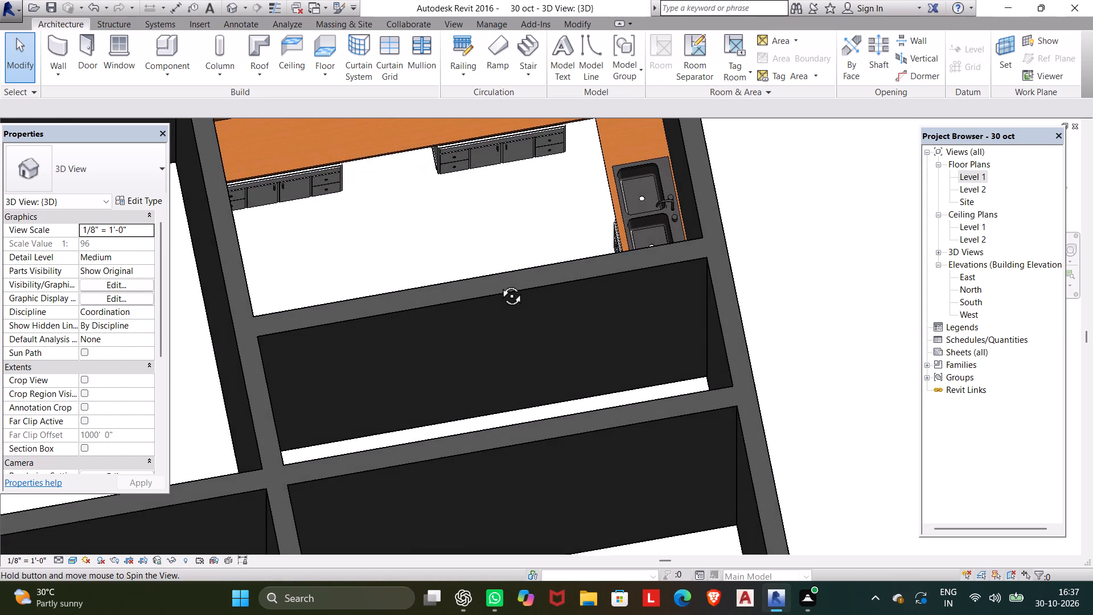
middle_drag(499, 283, 501, 285)
shift+scroll(502, 276, up, 5)
shift+scroll(503, 276, down, 2)
shift+middle_drag(505, 279, 502, 277)
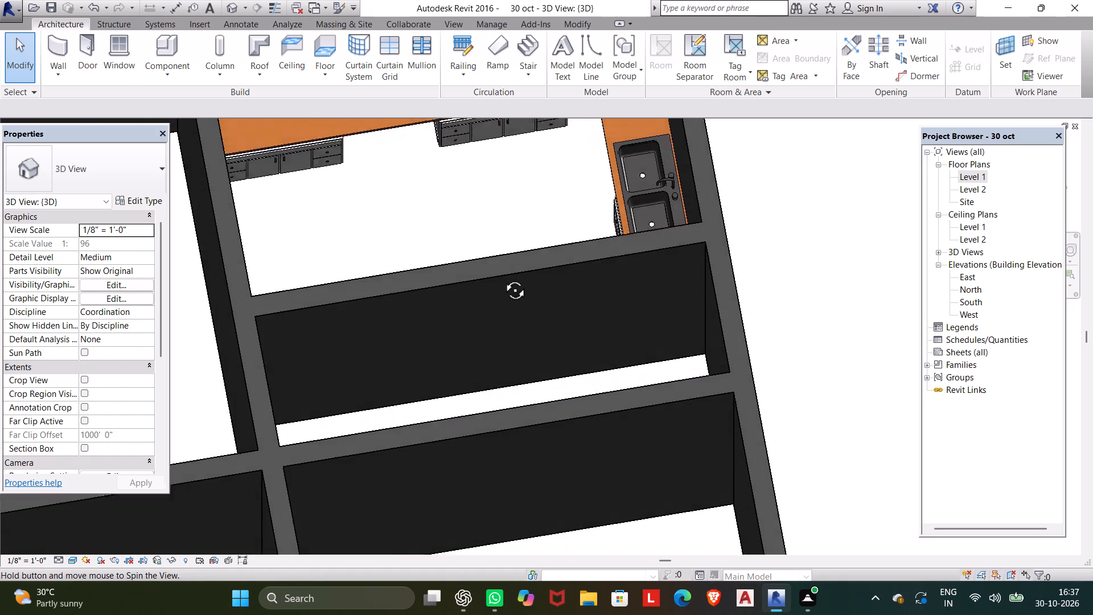
shift+middle_drag(502, 277, 513, 235)
middle_drag(519, 261, 687, 305)
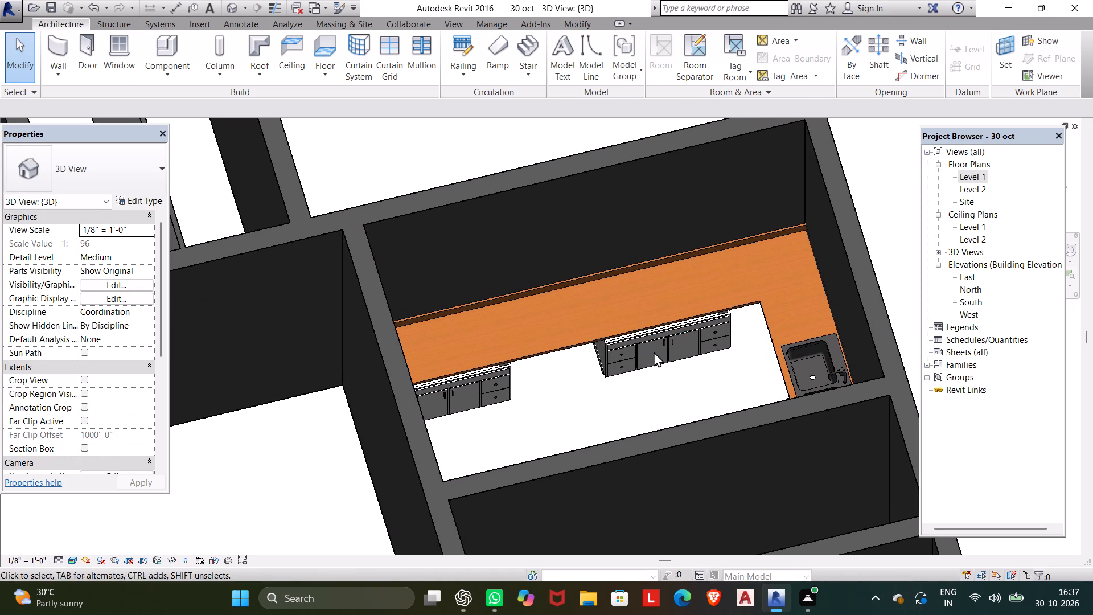
middle_drag(638, 391, 613, 328)
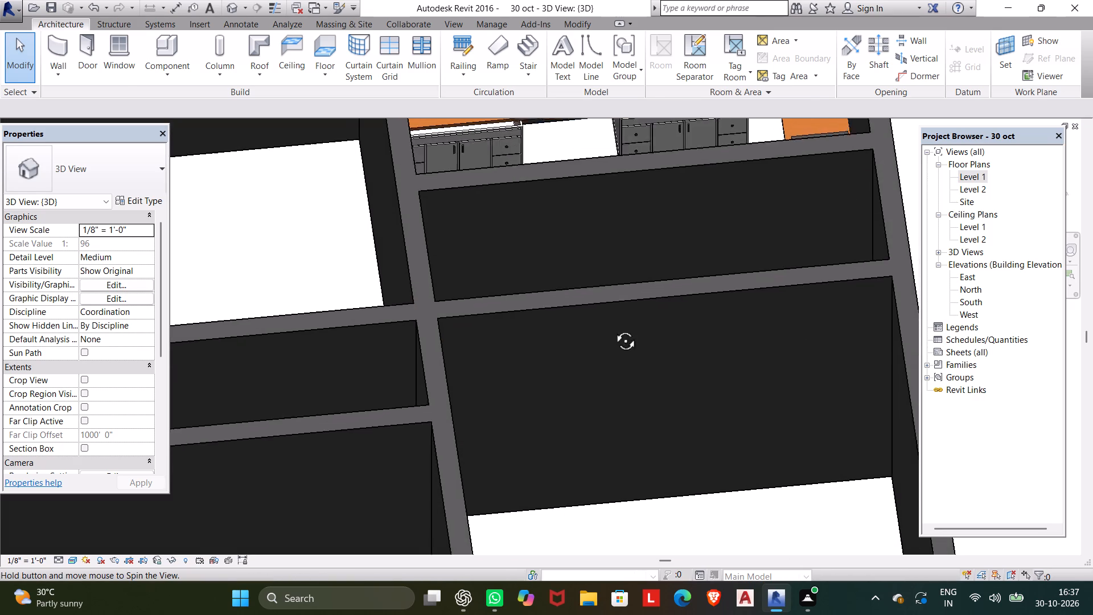
middle_drag(613, 328, 603, 318)
scroll(603, 321, up, 1)
middle_drag(607, 304, 498, 541)
middle_drag(560, 406, 474, 562)
scroll(463, 613, up, 1)
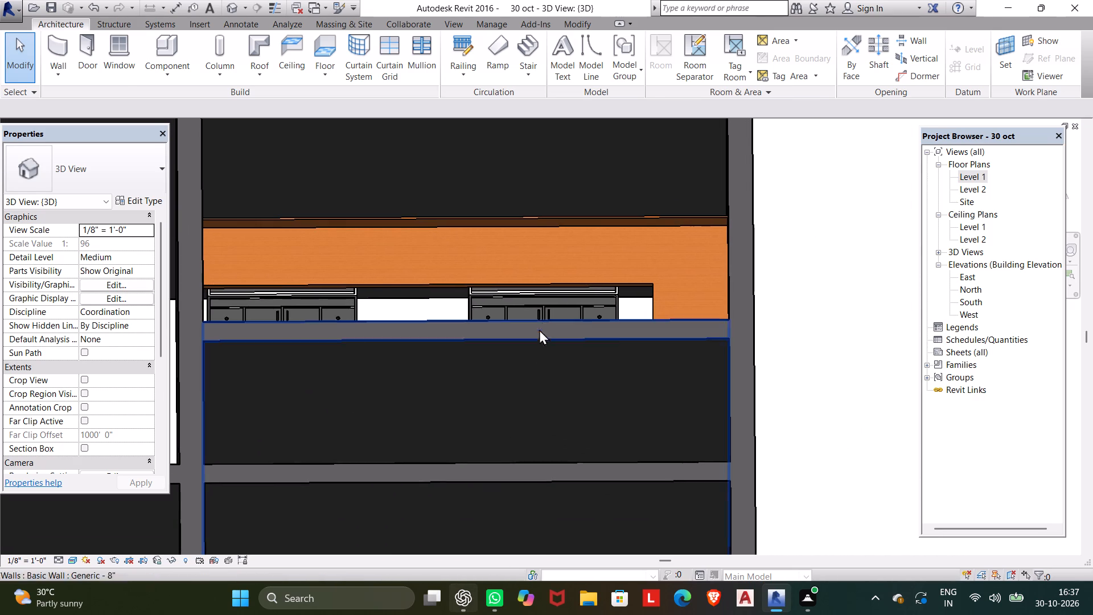
middle_drag(396, 308, 392, 339)
middle_drag(432, 259, 459, 295)
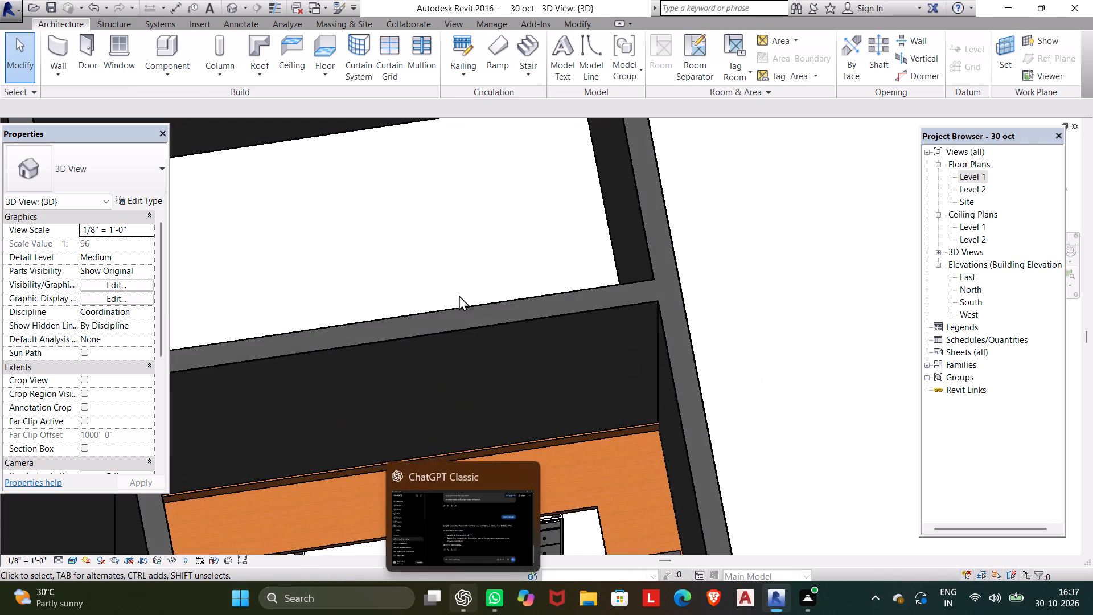
middle_drag(461, 294, 562, 159)
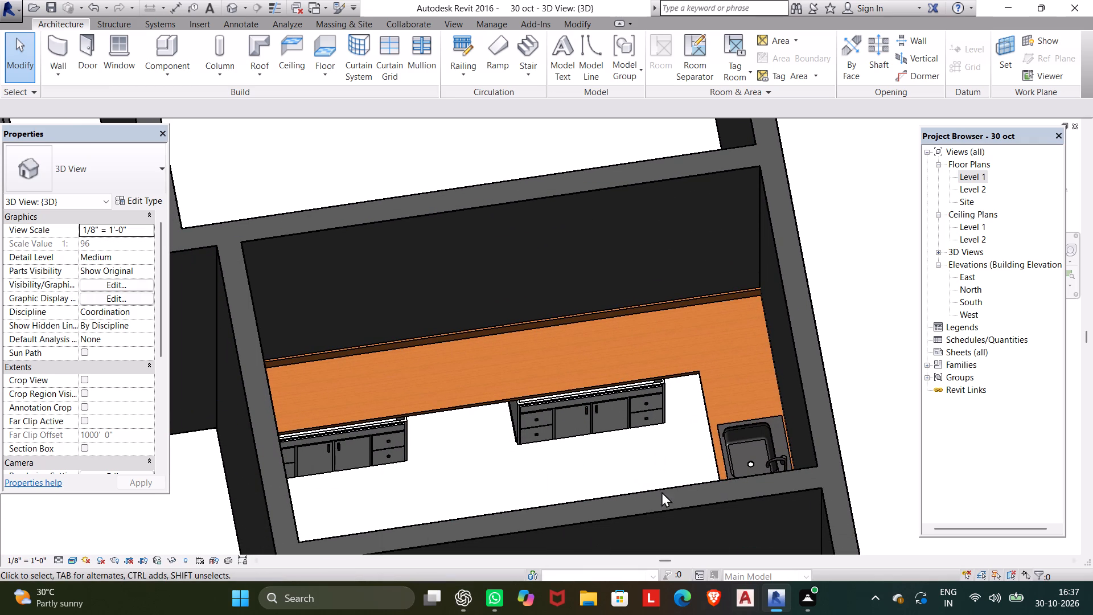
middle_drag(571, 445, 521, 346)
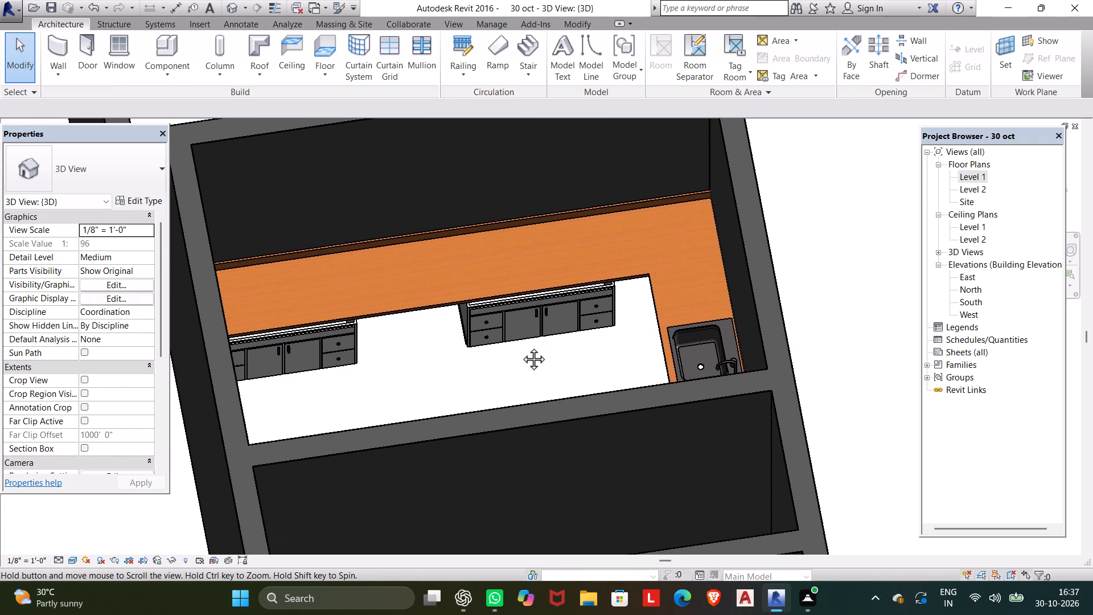
Examine the kitchen and the overall wall layout of the building in 3D from several angles.
middle_drag(521, 346, 559, 219)
shift+scroll(559, 219, up, 1)
middle_drag(641, 406, 639, 241)
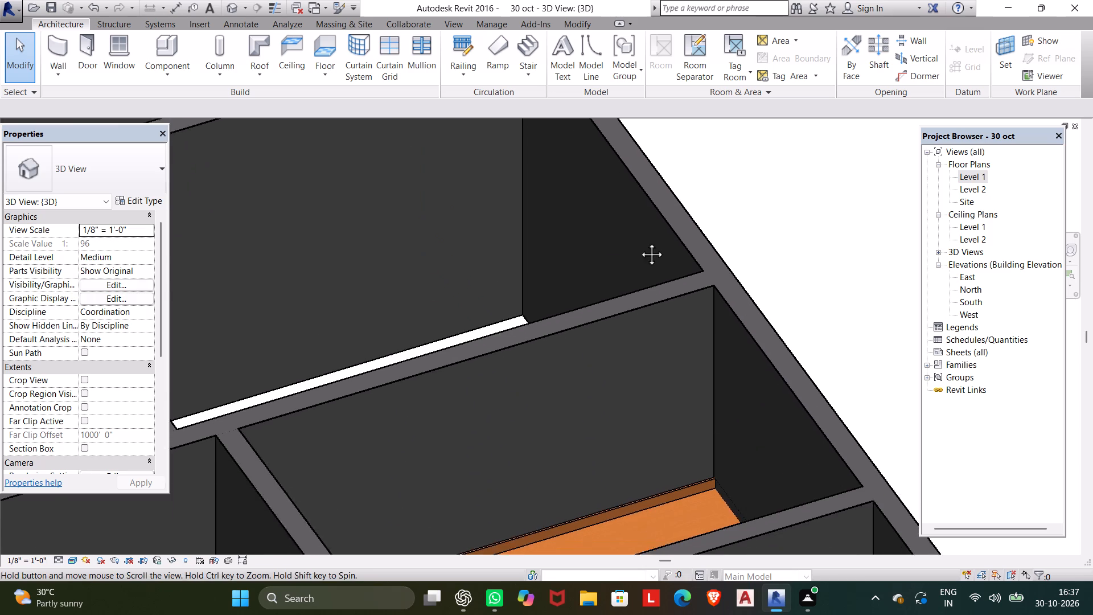
middle_drag(639, 241, 601, 0)
middle_drag(541, 264, 576, 271)
middle_drag(556, 222, 494, 89)
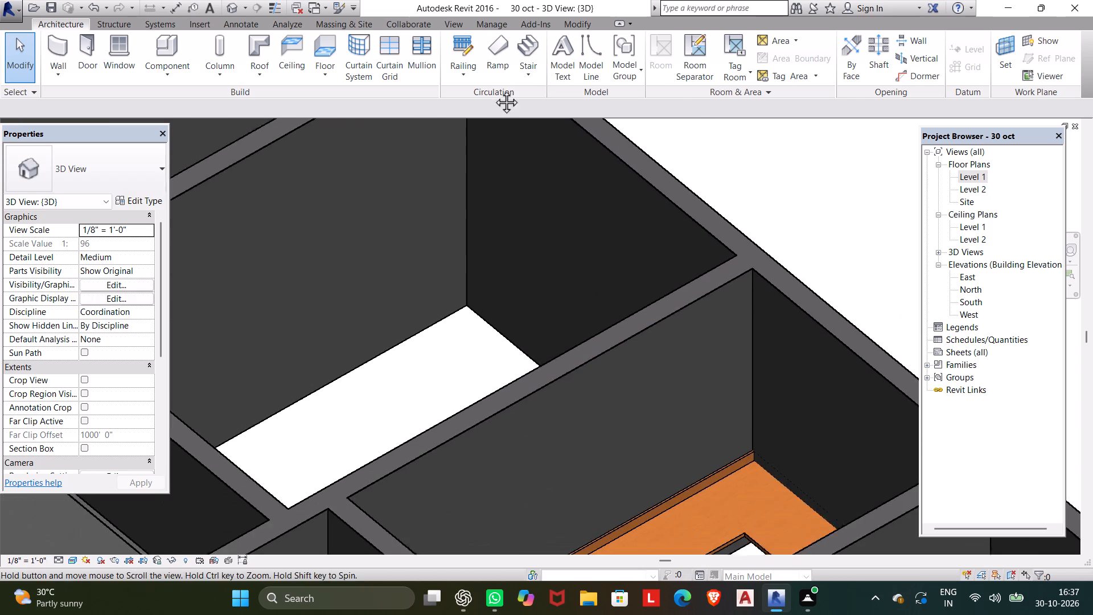
middle_drag(494, 89, 467, 115)
scroll(572, 299, down, 7)
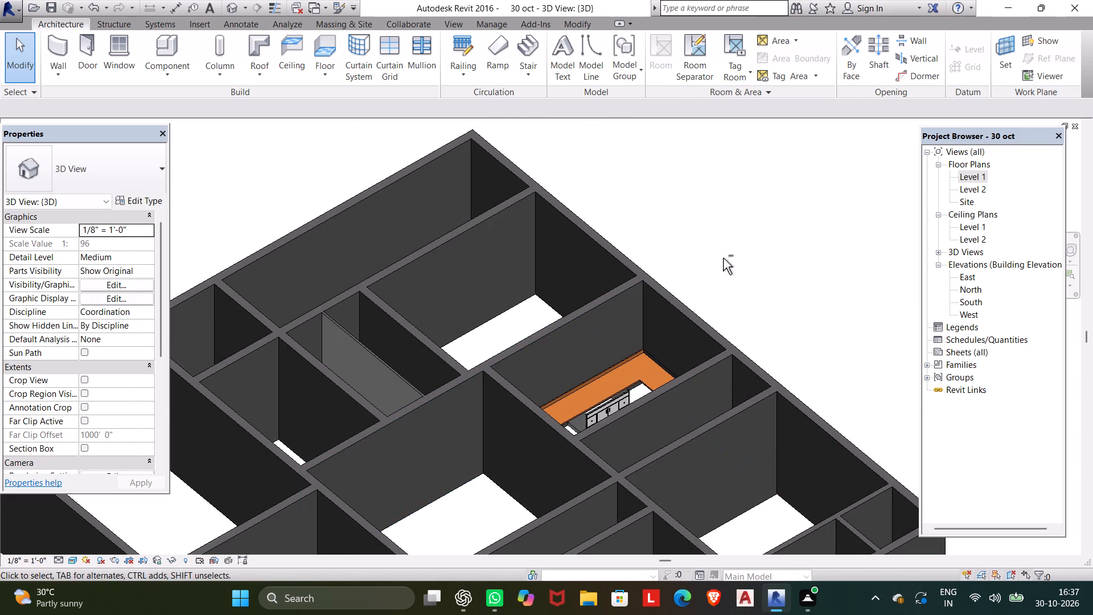
shift+middle_drag(723, 258, 733, 227)
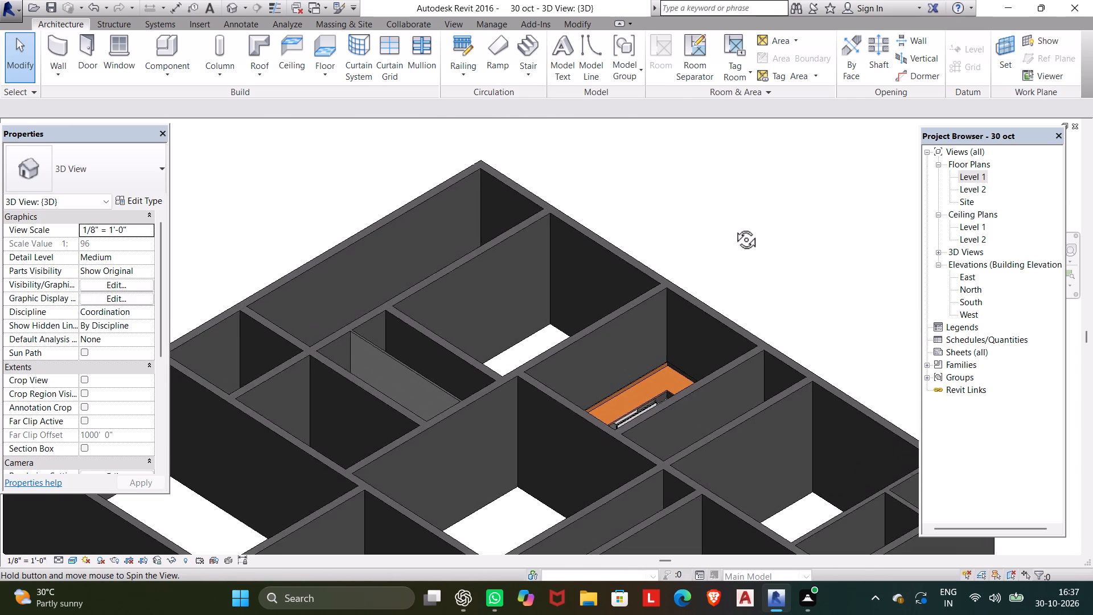
shift+middle_drag(733, 227, 712, 181)
shift+scroll(733, 227, up, 1)
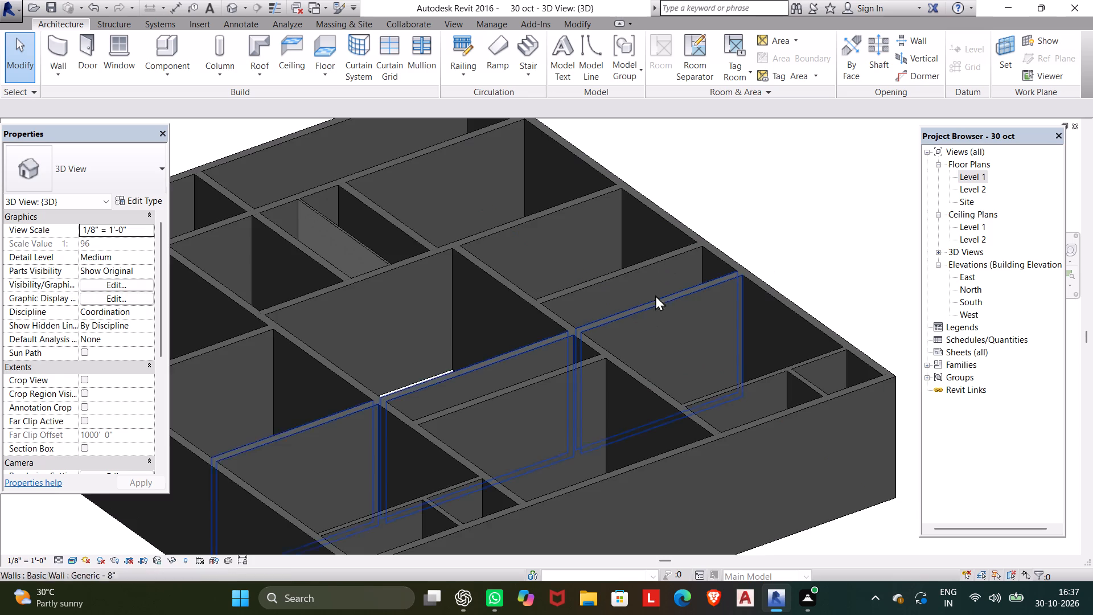
middle_drag(655, 296, 807, 399)
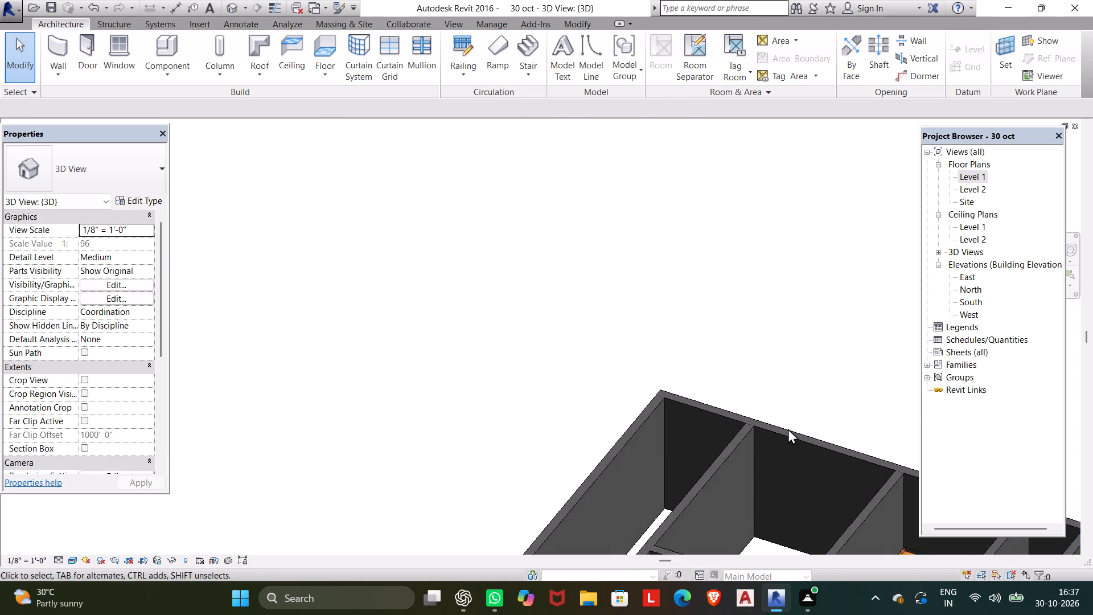
drag(782, 418, 775, 412)
middle_drag(791, 405, 479, 182)
scroll(478, 177, up, 1)
scroll(742, 388, down, 5)
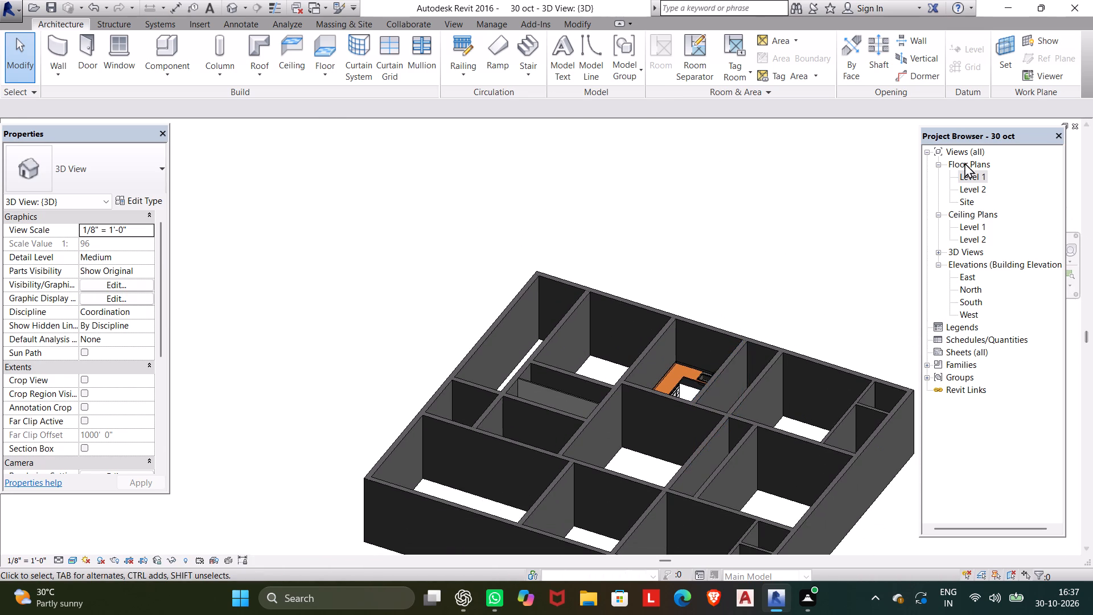
In the Level 1 plan, load the Cook Top-4 Unit family from the Domestic folder of the Specialty Equipment library.
click(964, 174)
drag(963, 178, 960, 184)
click(958, 184)
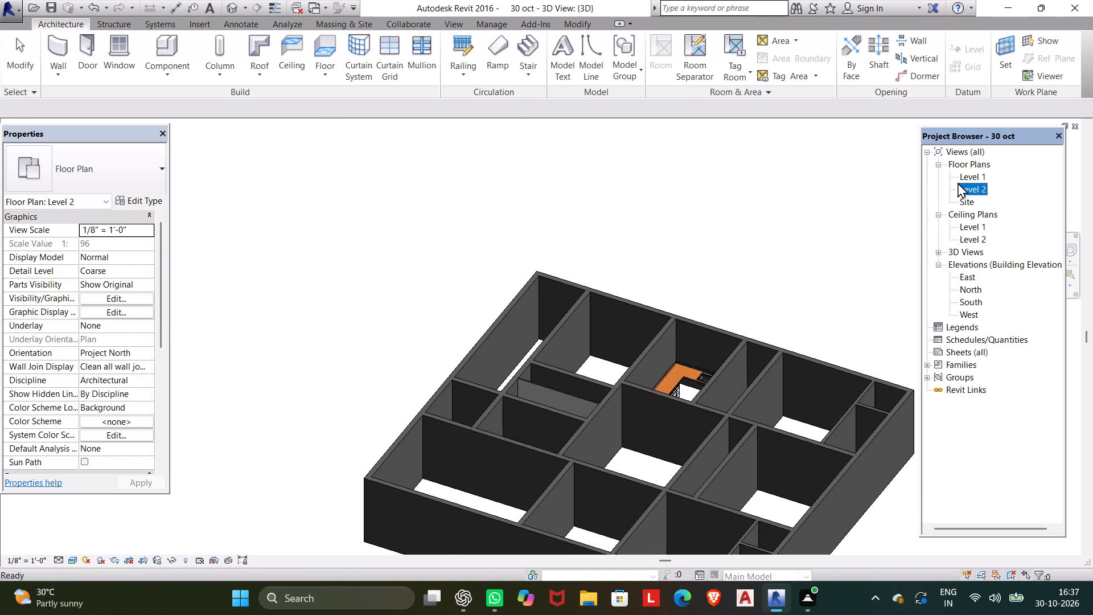
double_click(959, 178)
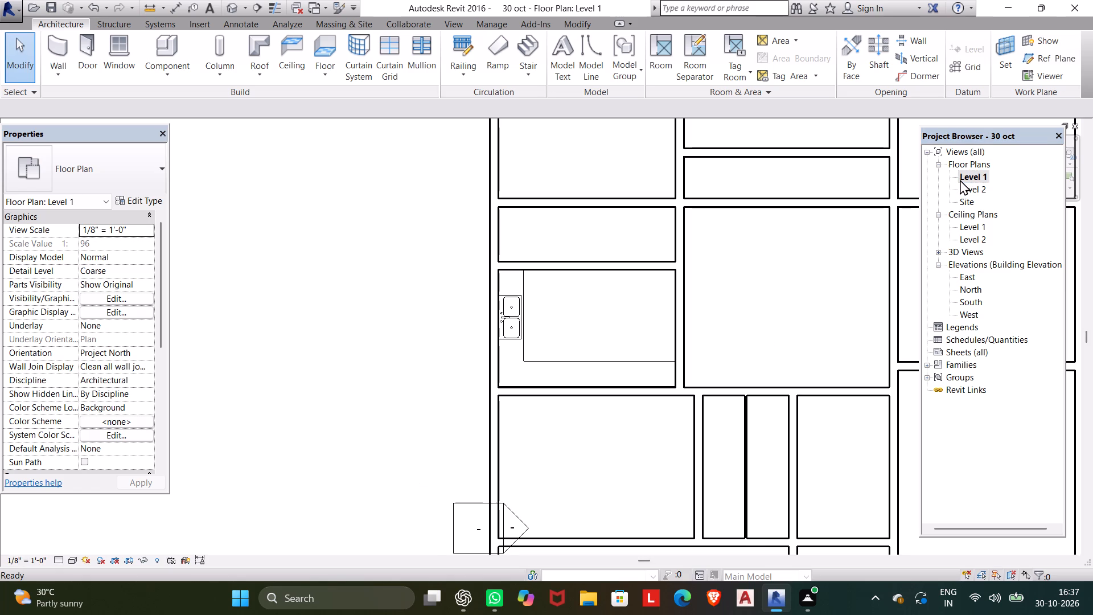
double_click(155, 52)
drag(151, 48, 159, 51)
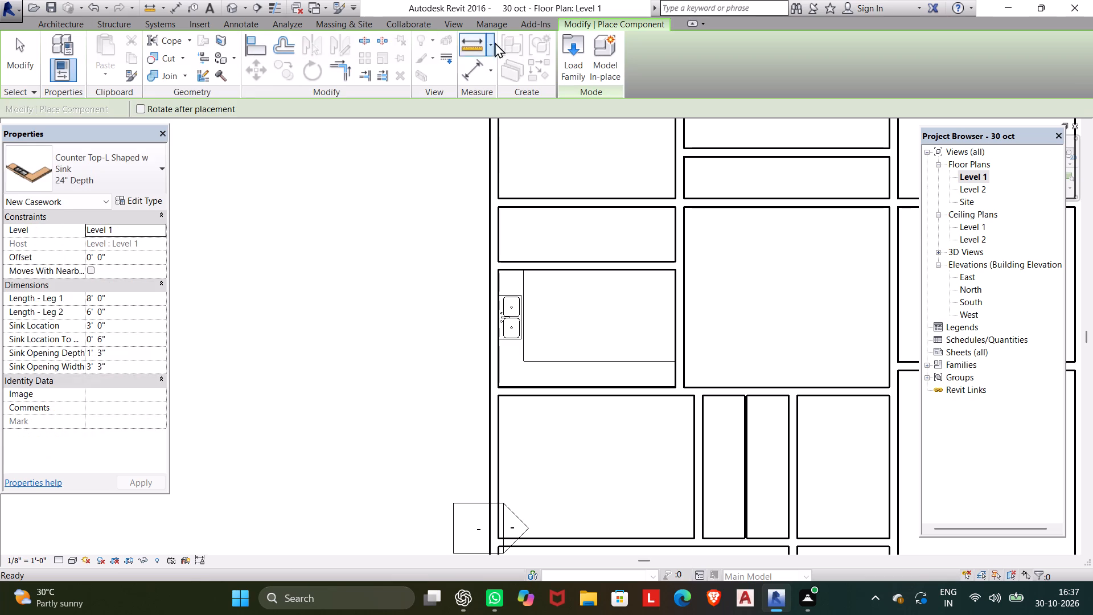
click(573, 48)
scroll(506, 314, down, 2)
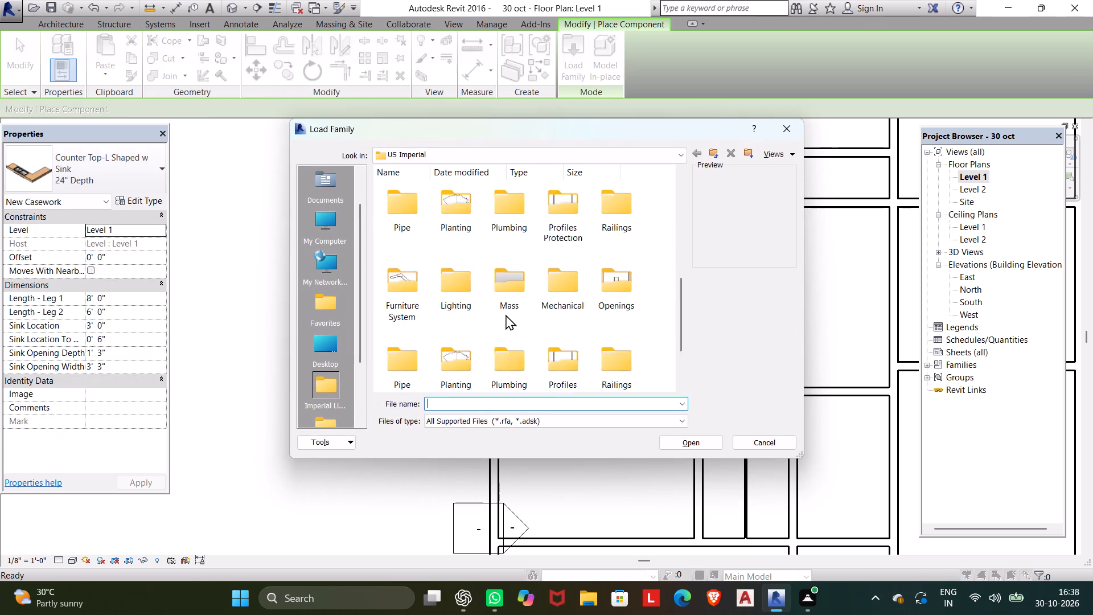
scroll(506, 314, down, 1)
double_click(465, 223)
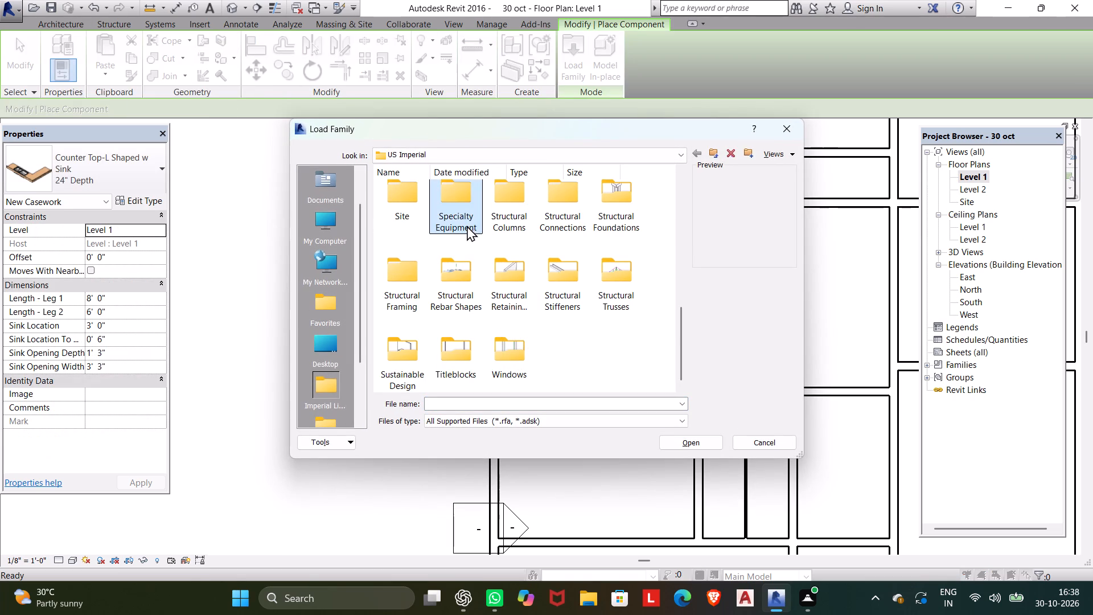
double_click(466, 196)
click(466, 196)
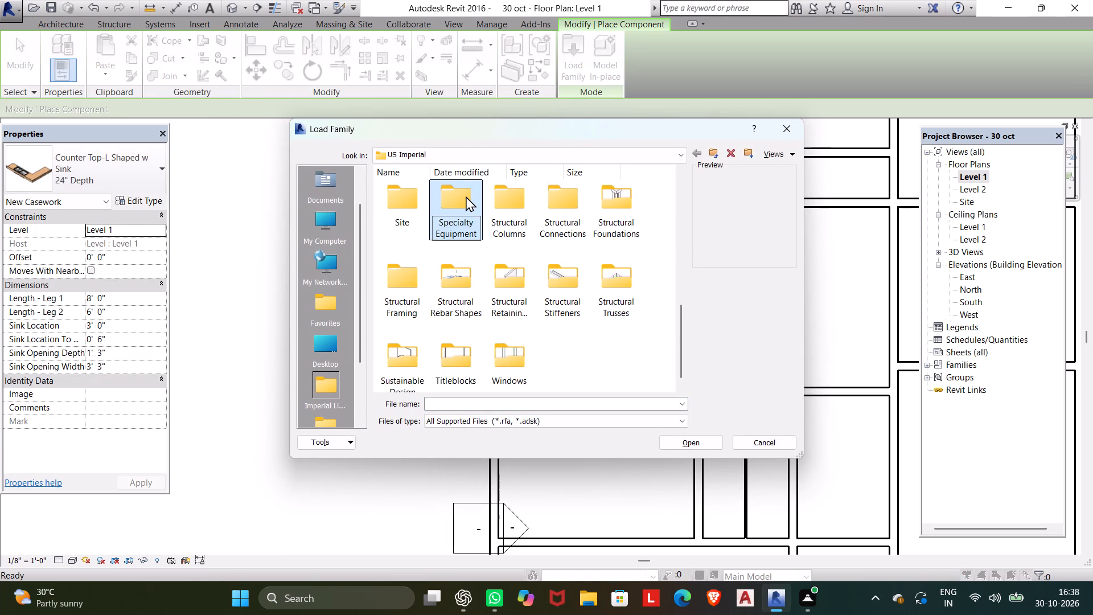
double_click(448, 196)
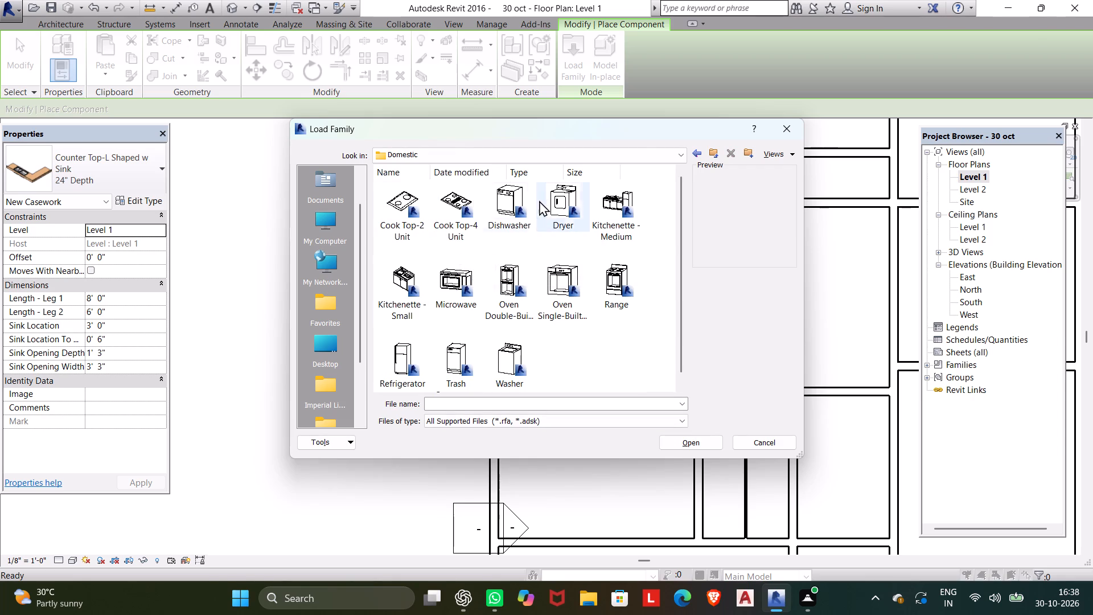
click(455, 195)
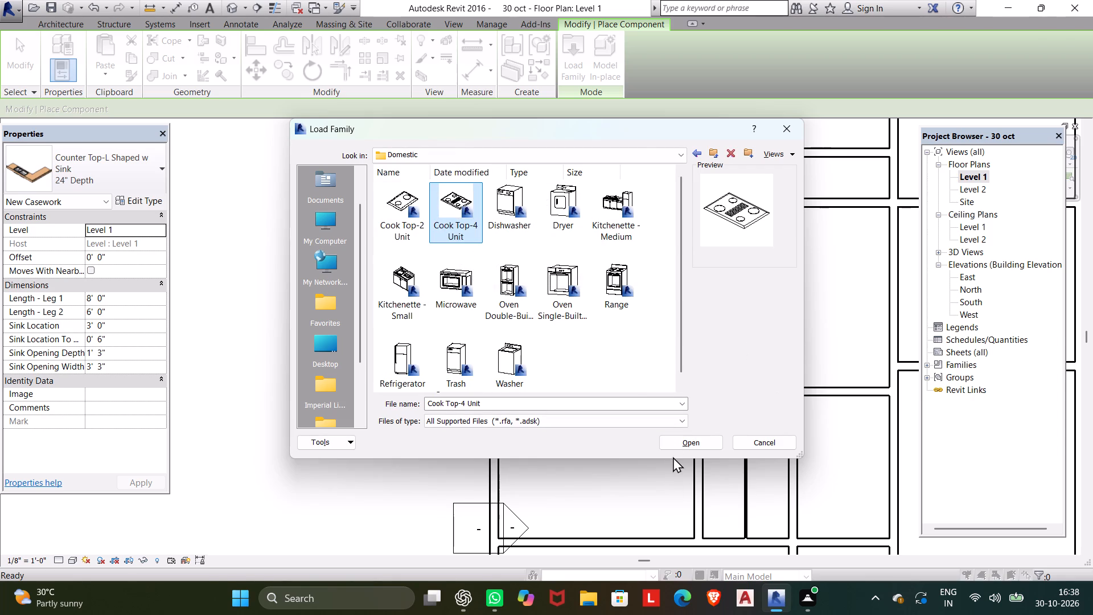
click(691, 444)
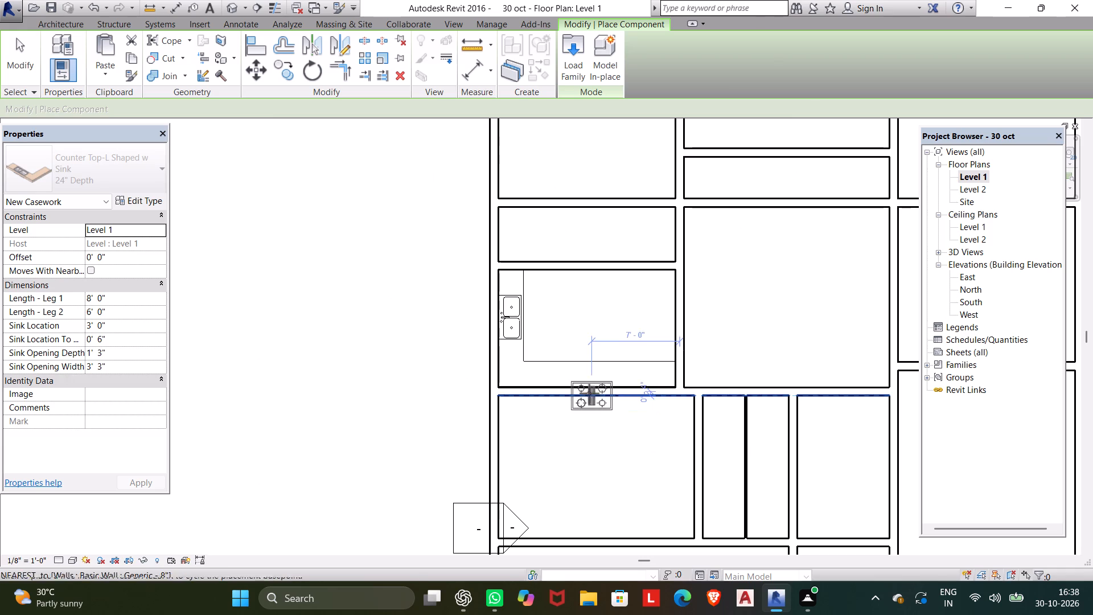
Place one 36" x 20" cook top in the empty area outside the building, about 13' left of the kitchen's outer wall.
scroll(548, 373, up, 4)
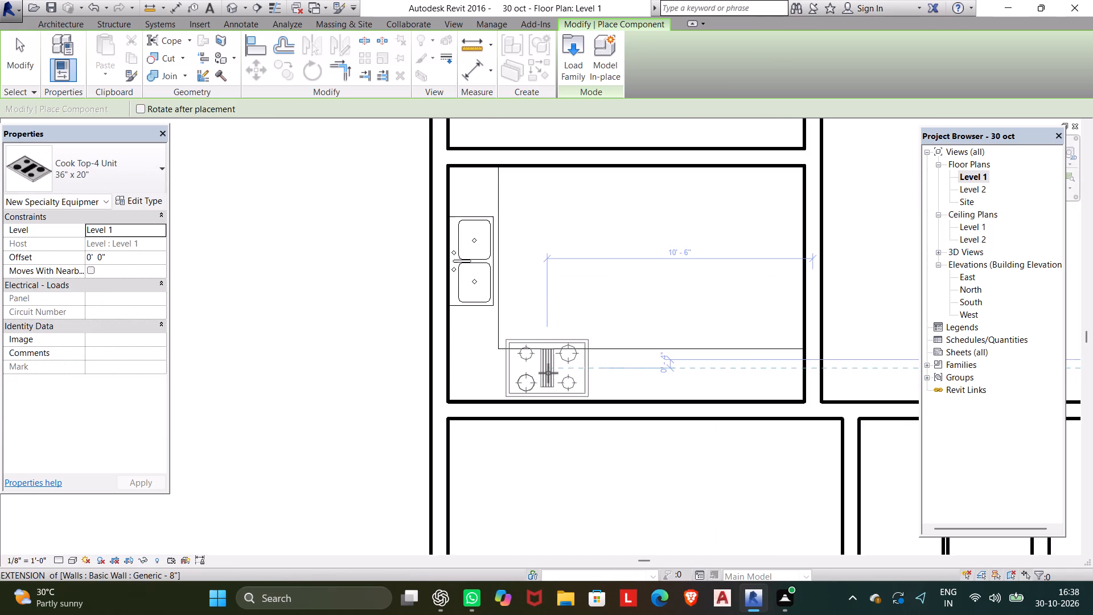
scroll(548, 373, up, 4)
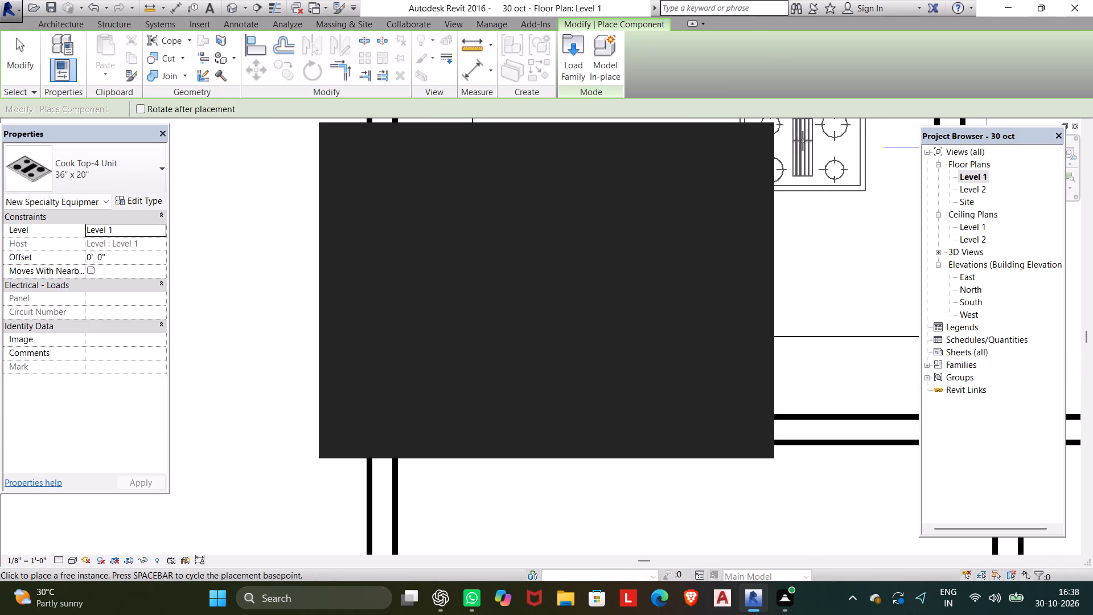
click(2, 331)
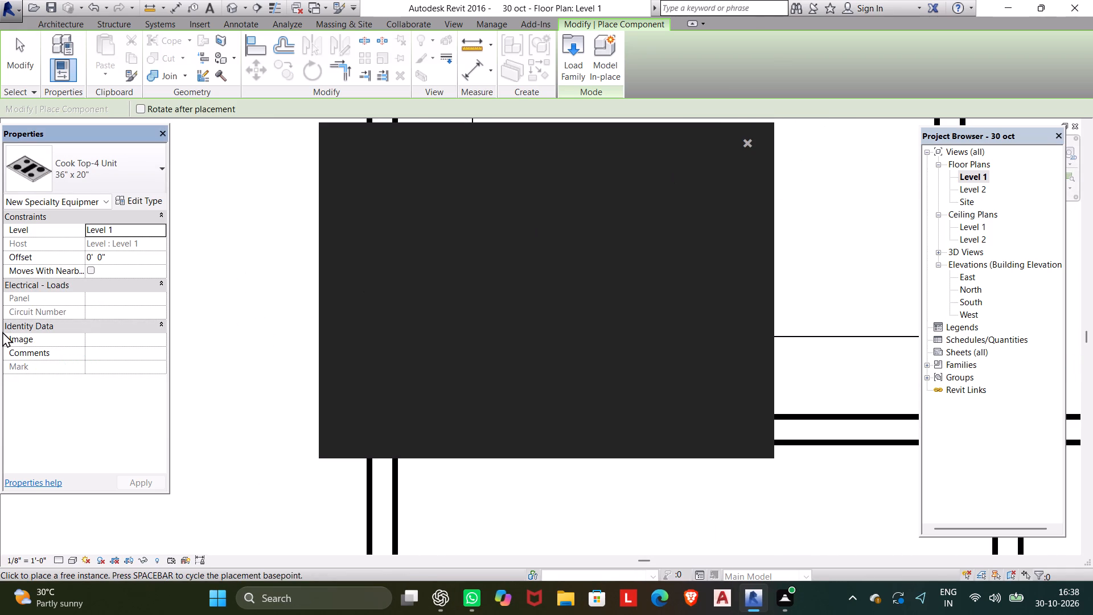
click(748, 141)
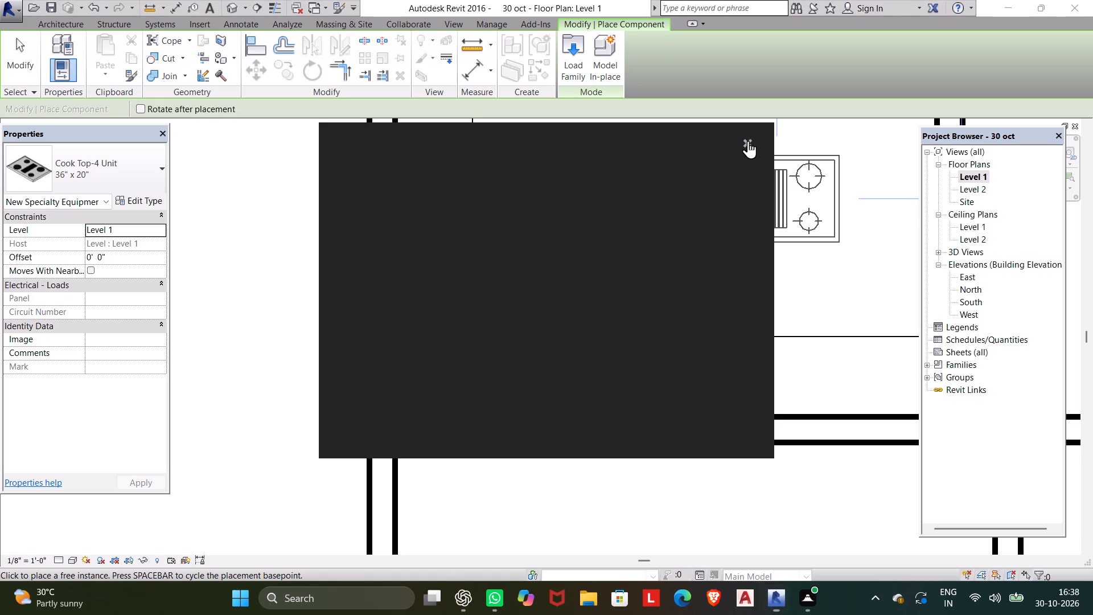
scroll(145, 234, down, 2)
middle_drag(151, 241, 363, 350)
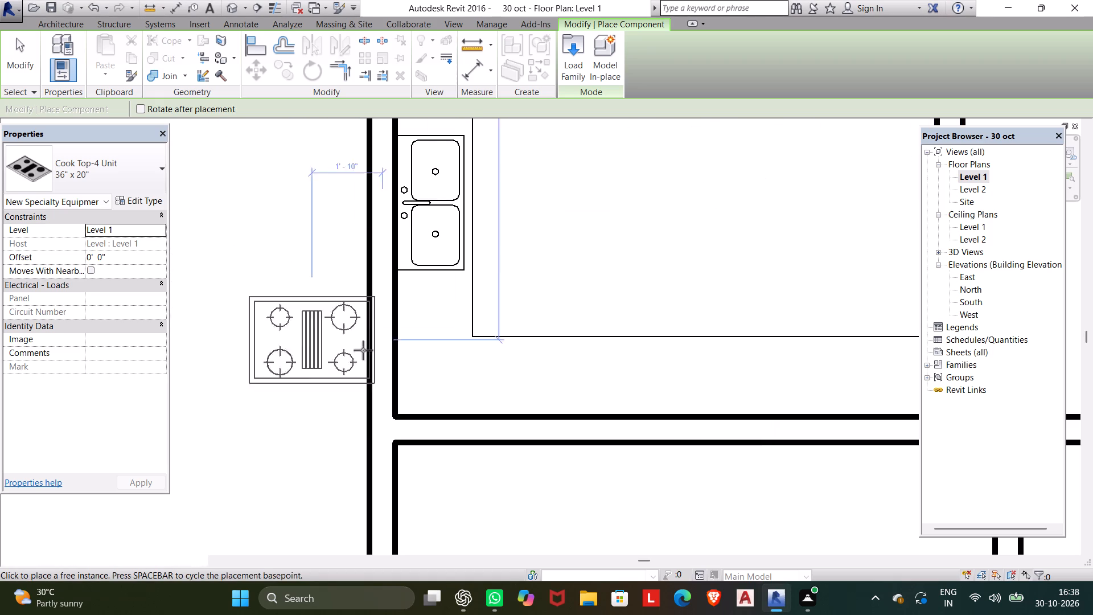
middle_drag(363, 350, 435, 355)
scroll(323, 345, down, 6)
middle_drag(328, 346, 514, 392)
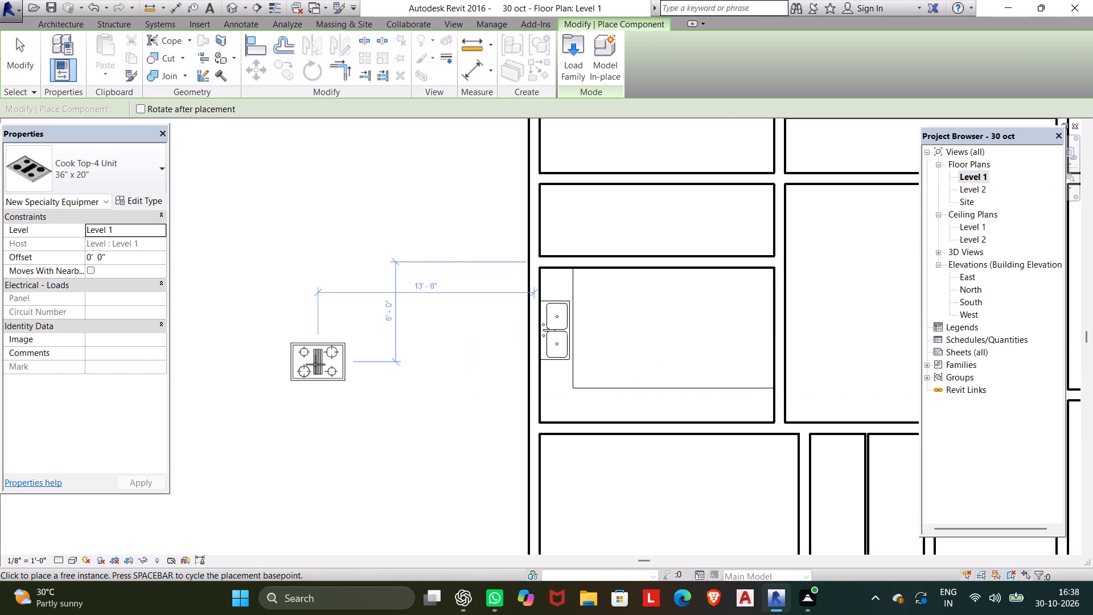
click(315, 364)
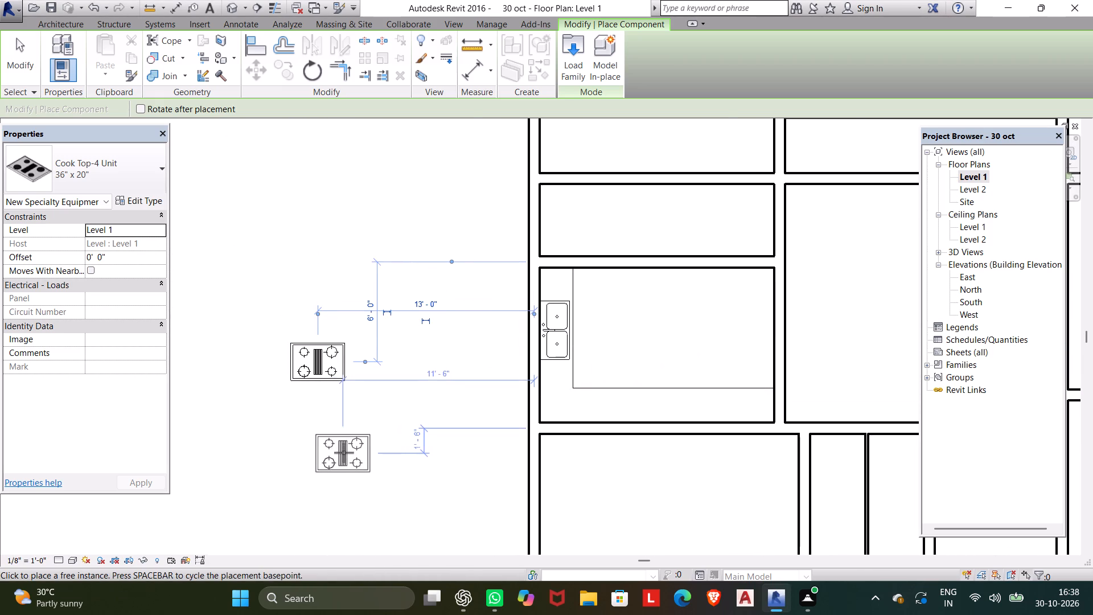
key(Escape)
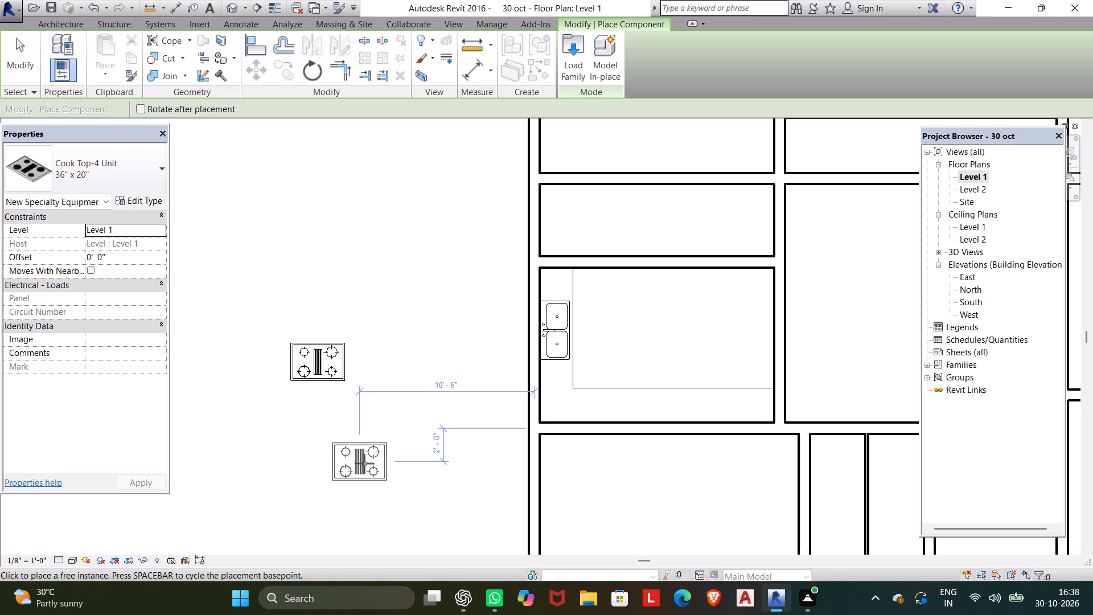
key(Escape)
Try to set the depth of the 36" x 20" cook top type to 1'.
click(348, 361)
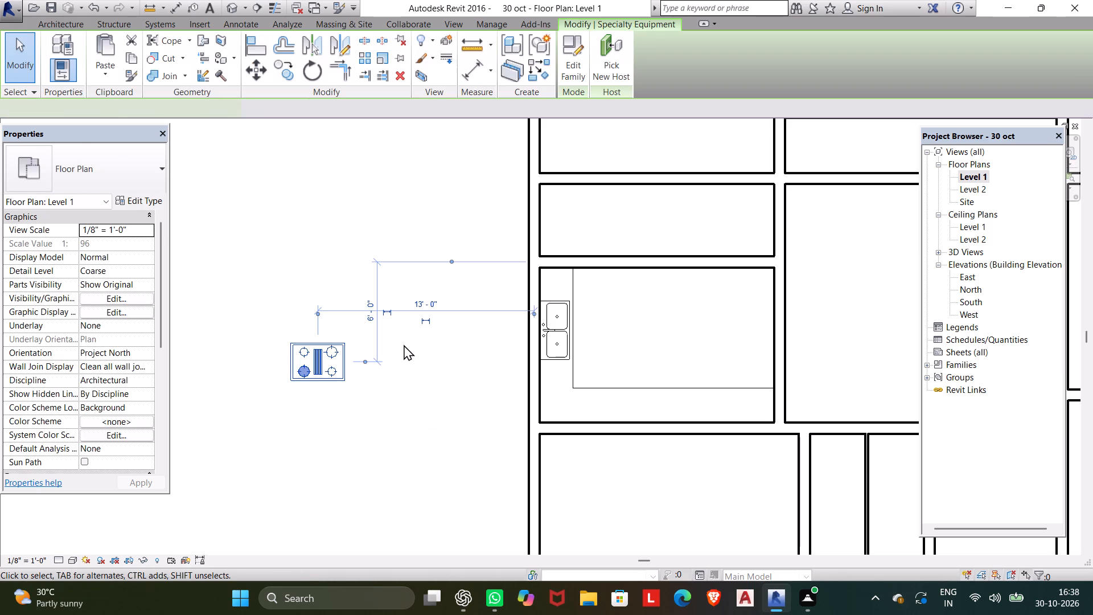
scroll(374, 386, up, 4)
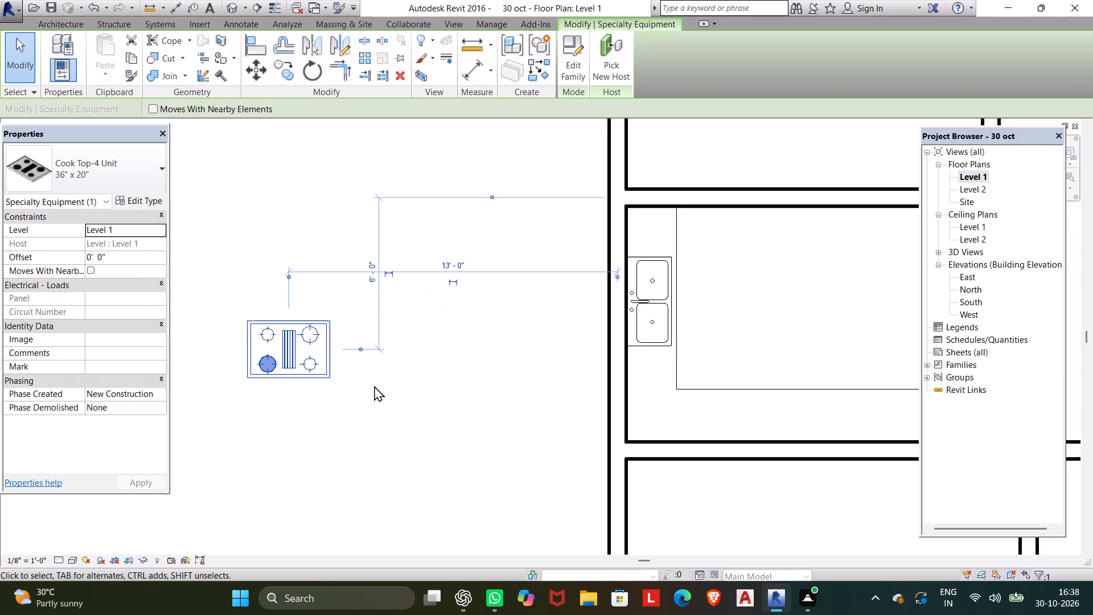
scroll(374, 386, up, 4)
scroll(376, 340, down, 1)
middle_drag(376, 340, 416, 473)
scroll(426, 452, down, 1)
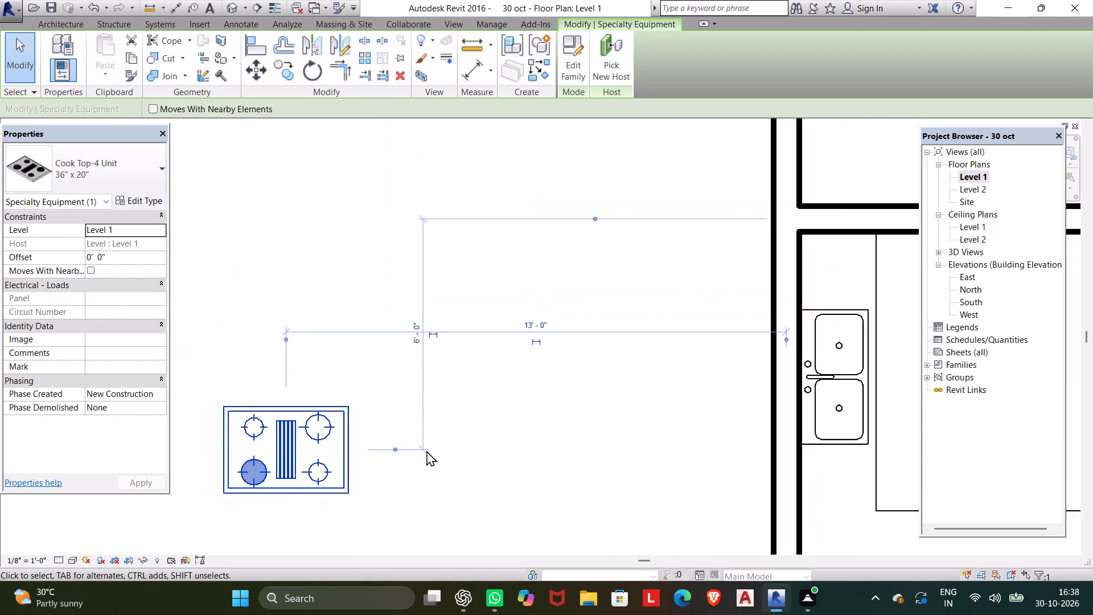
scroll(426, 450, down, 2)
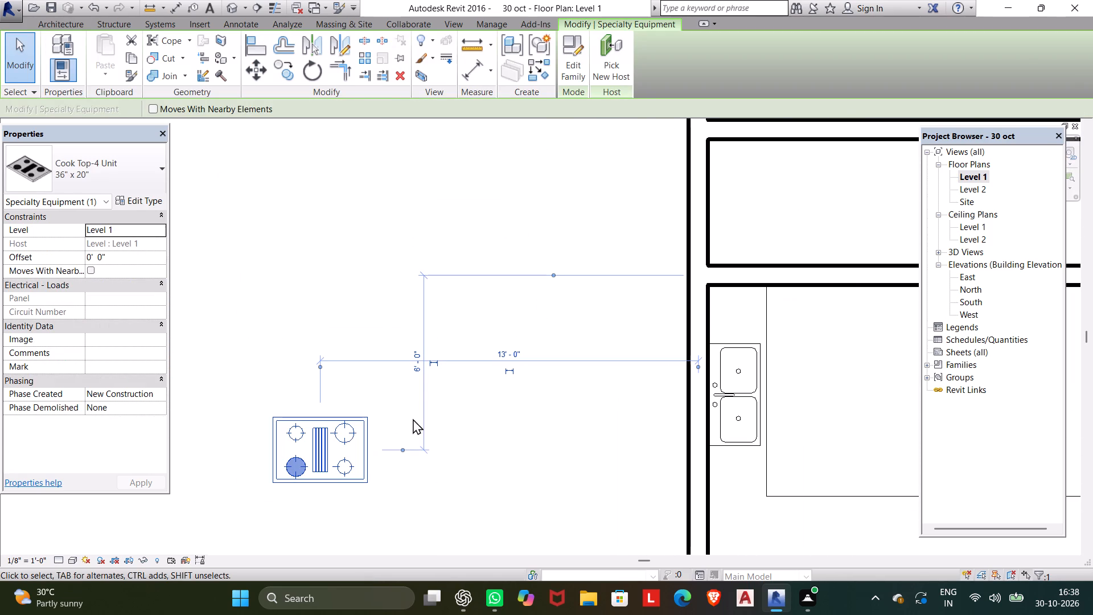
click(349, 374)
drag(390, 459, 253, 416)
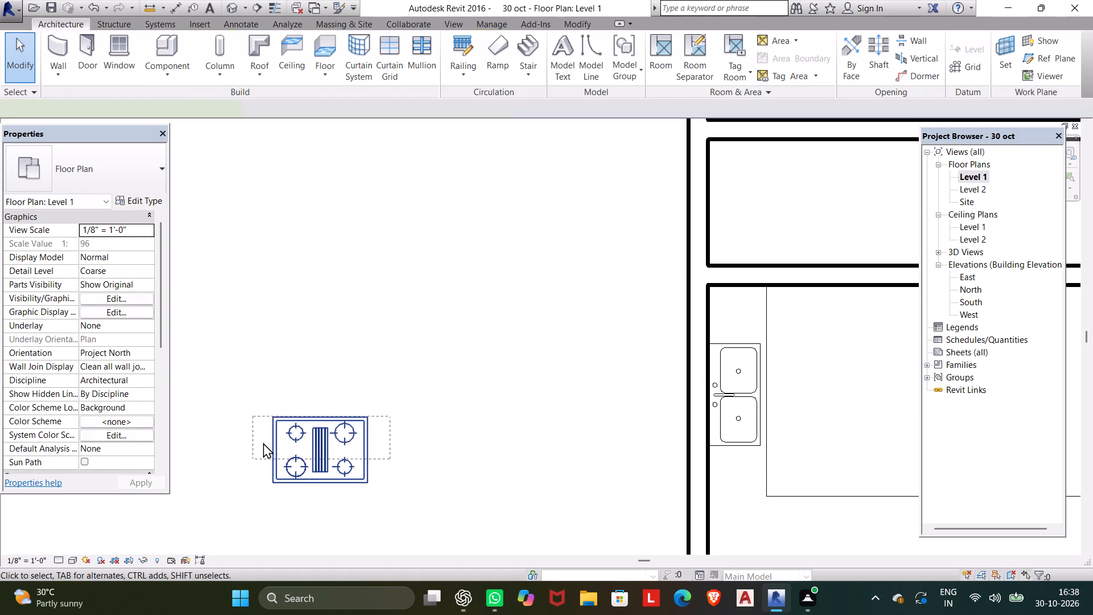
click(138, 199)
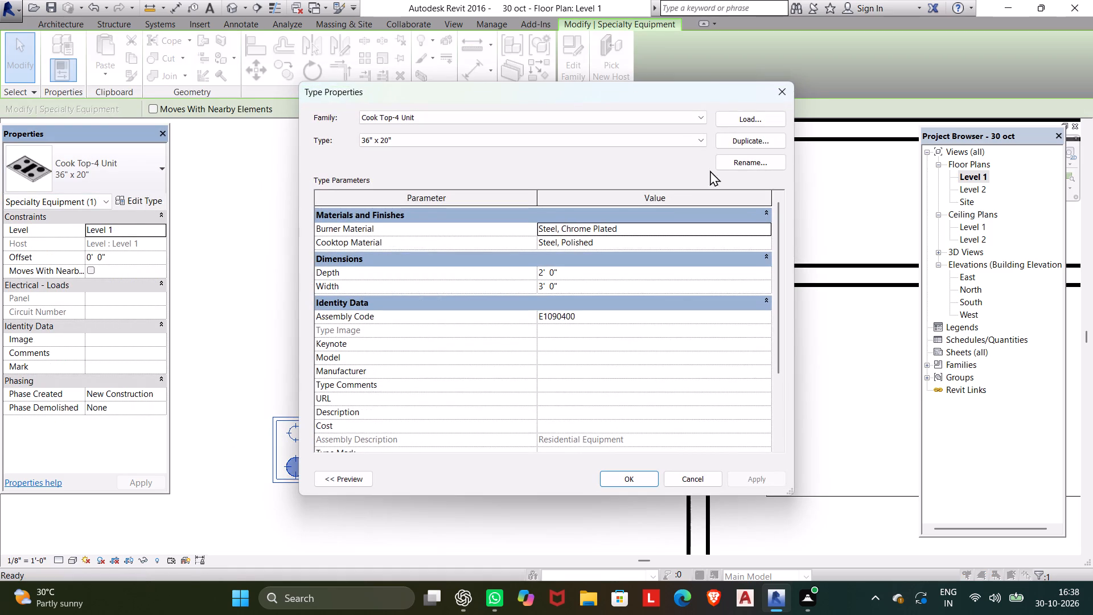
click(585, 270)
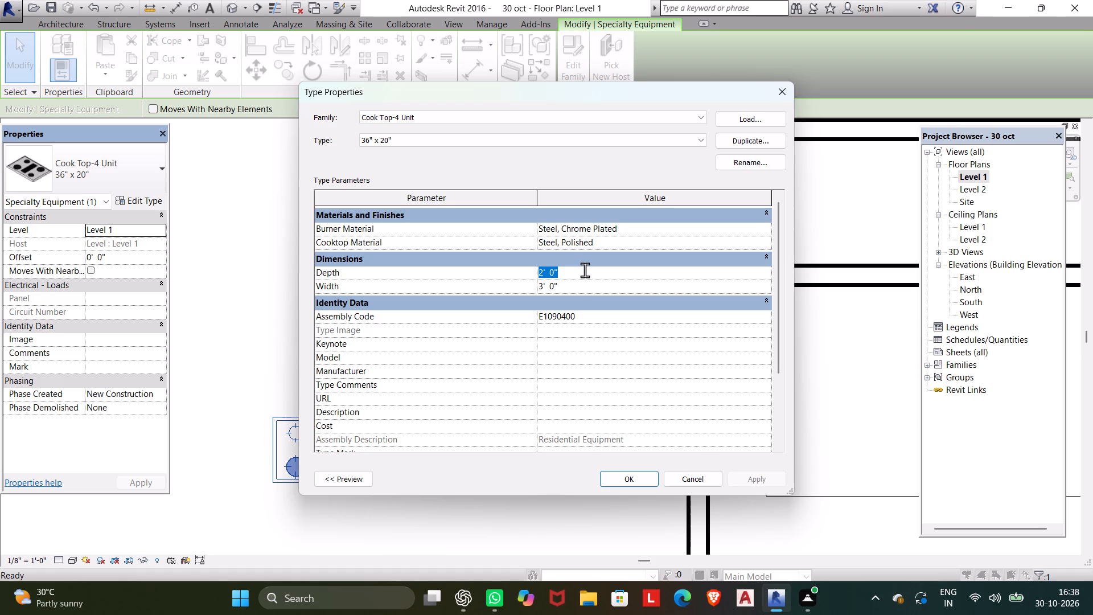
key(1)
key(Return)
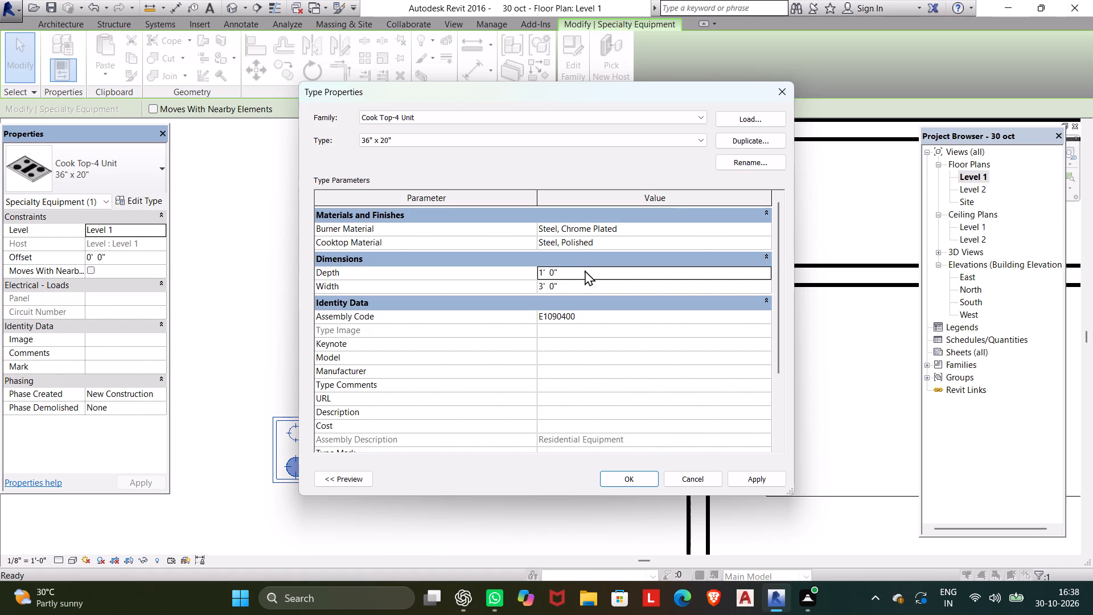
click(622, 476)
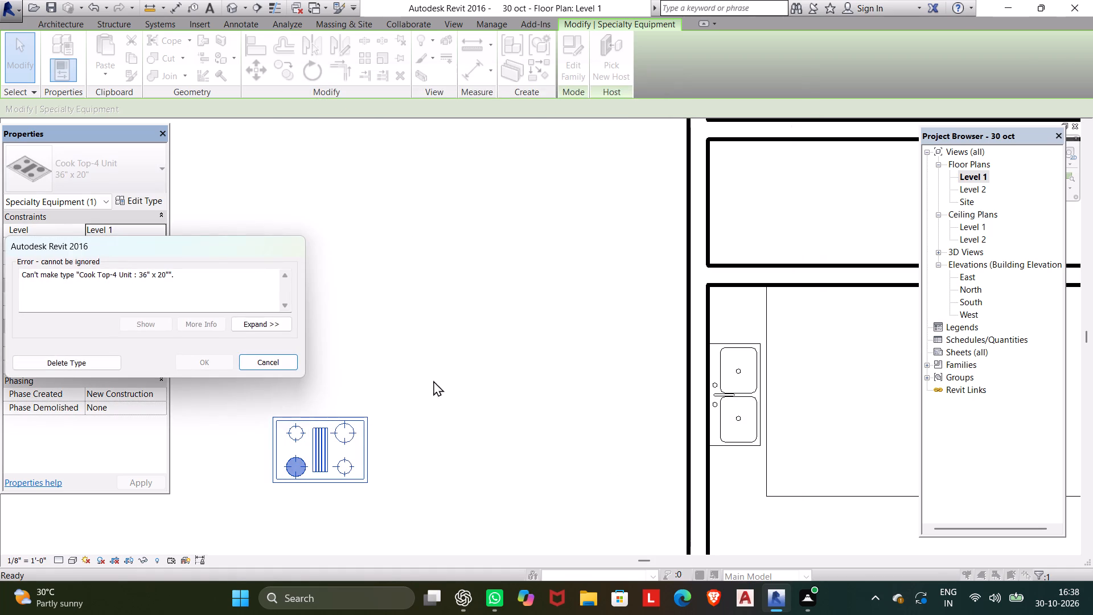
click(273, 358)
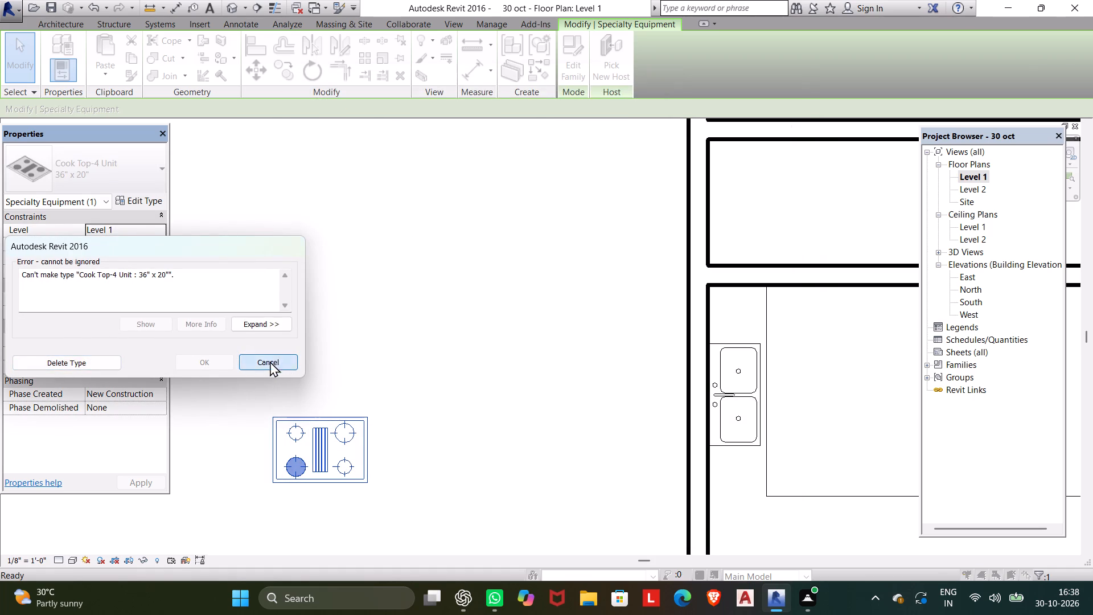
Duplicate the cook top's type under the name 30' and set the new type's depth to 1.54'.
click(367, 482)
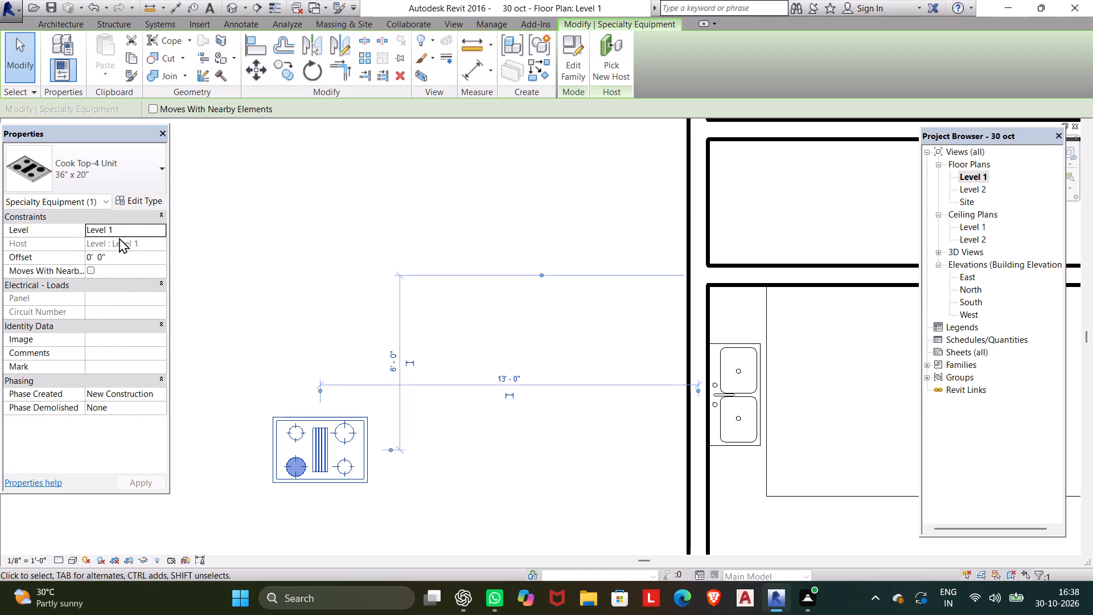
click(137, 203)
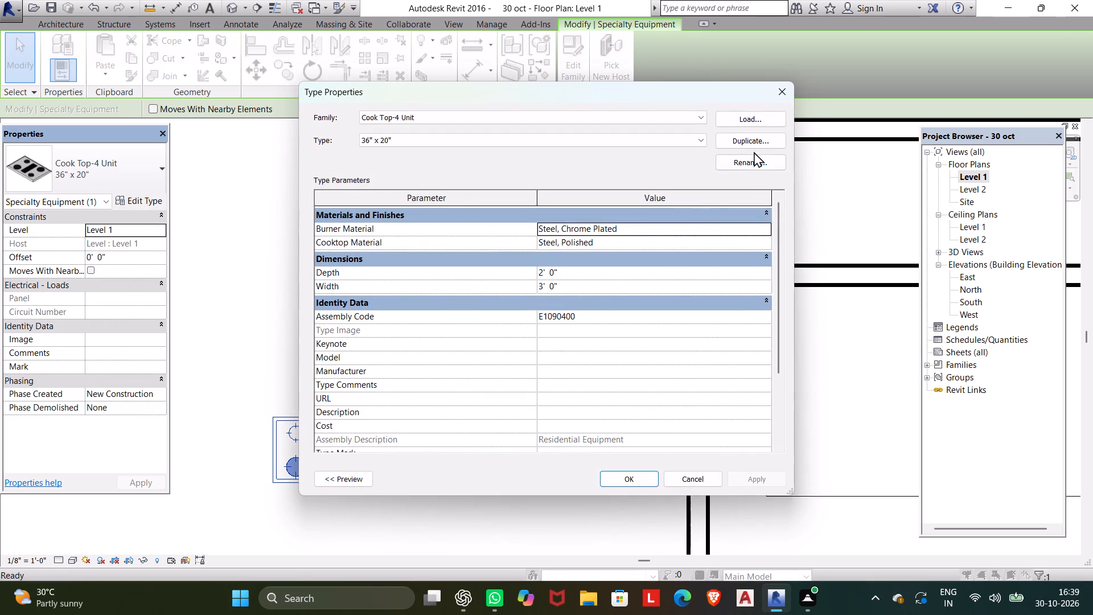
click(761, 141)
drag(549, 285, 455, 284)
text(30)
key(apostrophe)
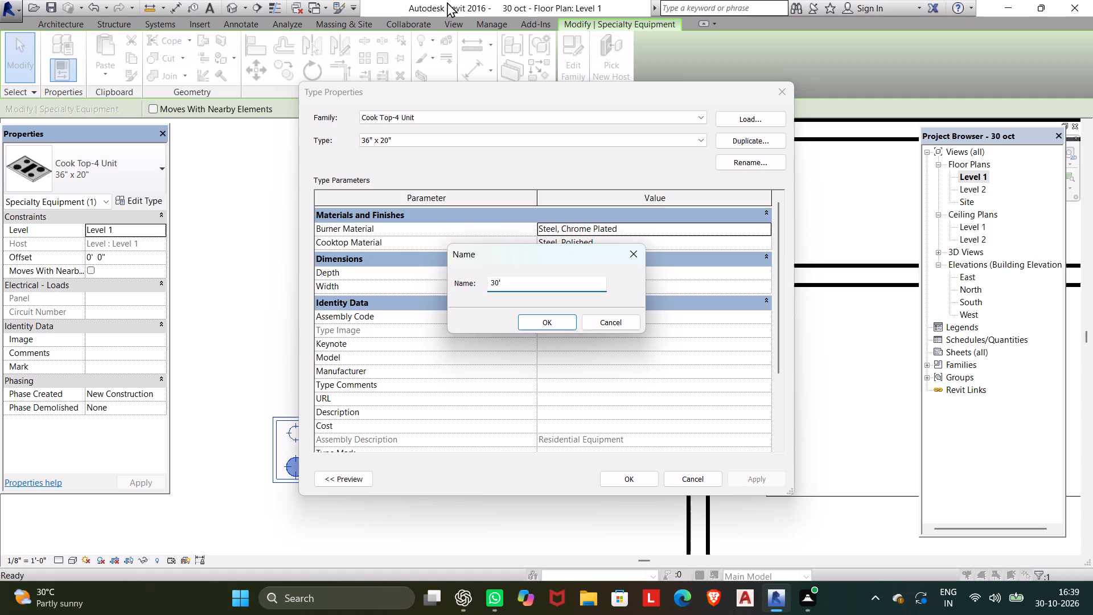
click(526, 321)
click(576, 271)
drag(576, 271, 518, 266)
text(1.54)
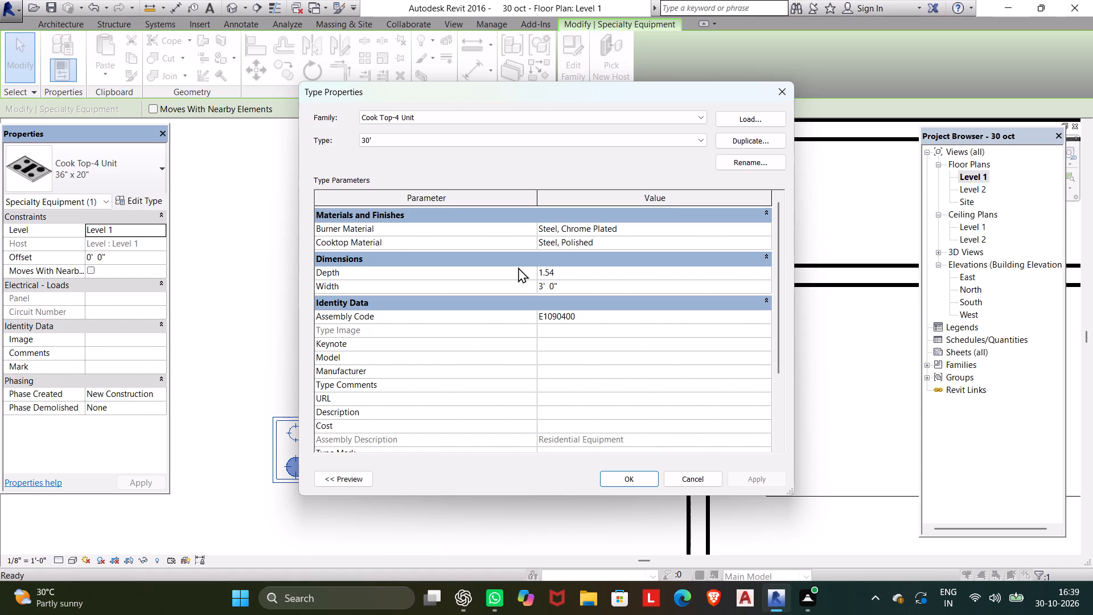
key(apostrophe)
drag(636, 486, 636, 481)
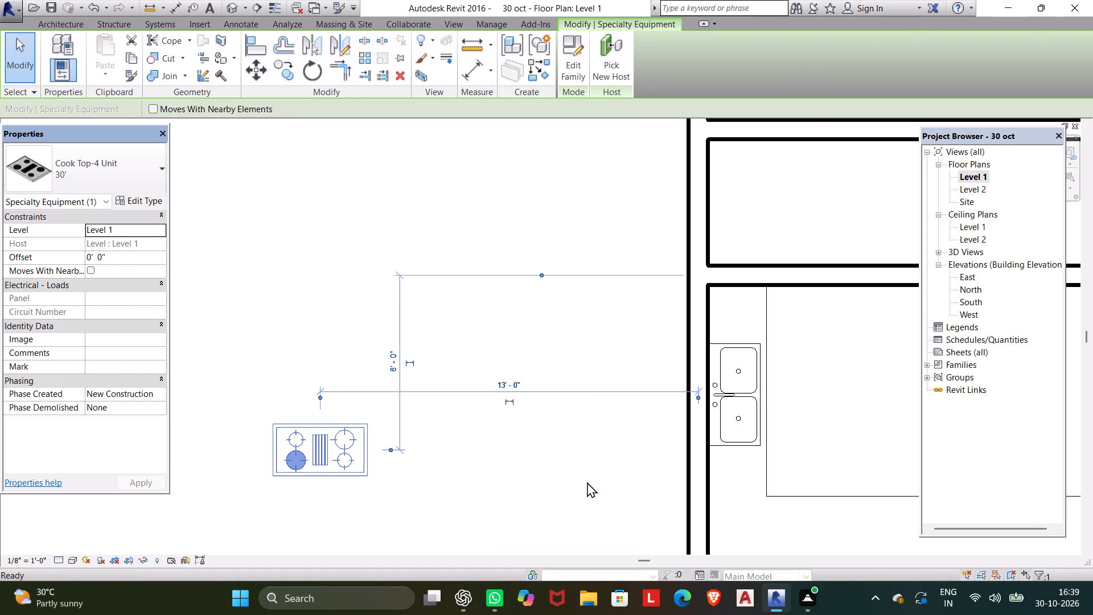
Move the cook top into the kitchen onto the counter top's long leg near the sink corner, about 10'-6" from the right wall.
key(Escape)
drag(406, 470, 236, 394)
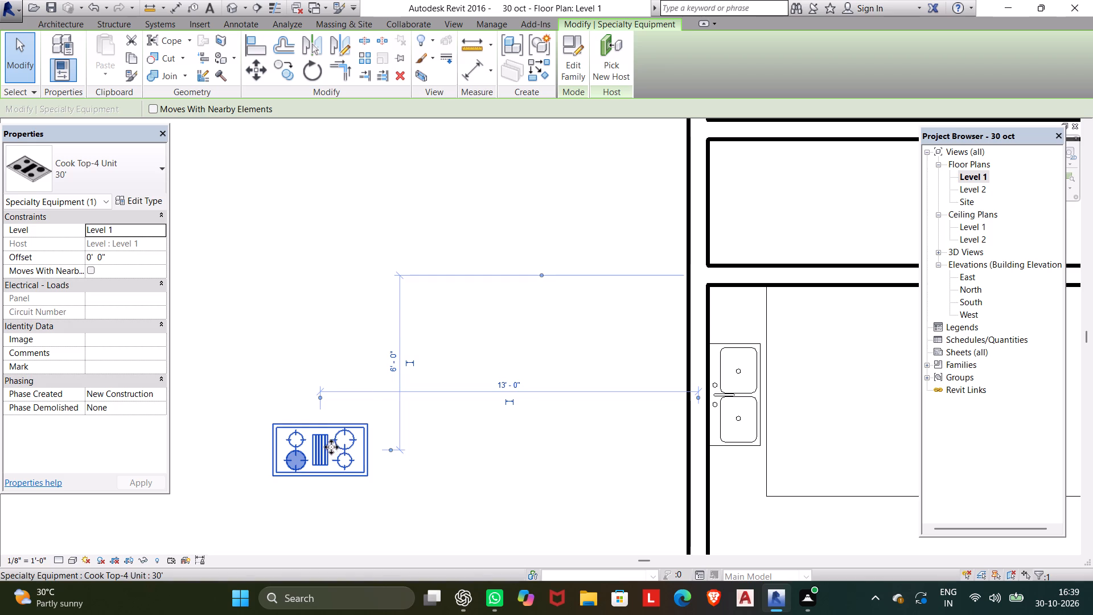
drag(331, 447, 808, 532)
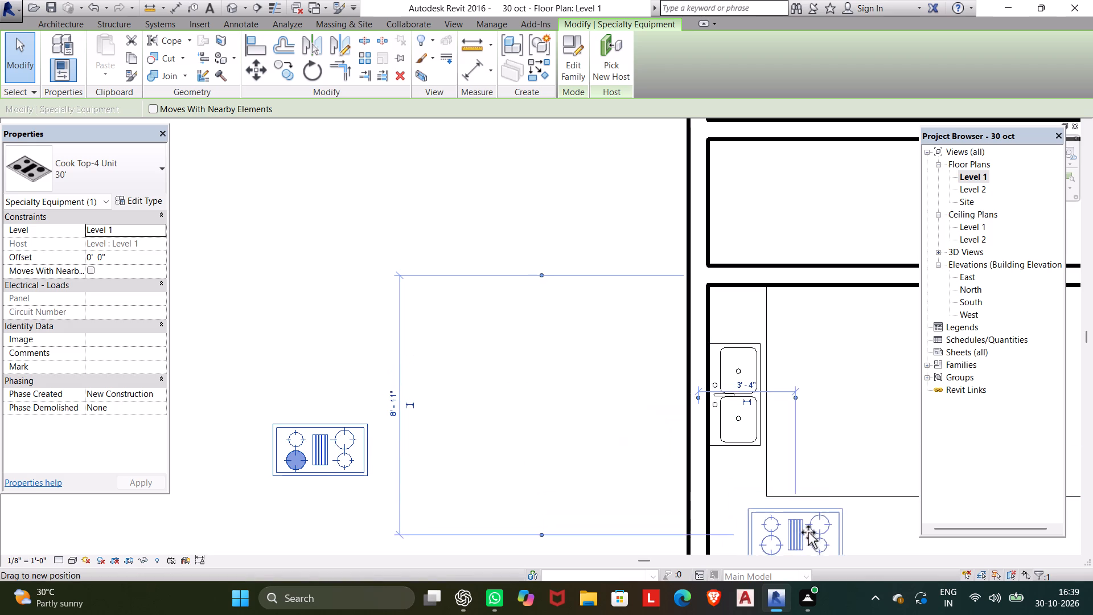
drag(808, 532, 823, 533)
scroll(814, 523, down, 1)
middle_drag(814, 523, 565, 329)
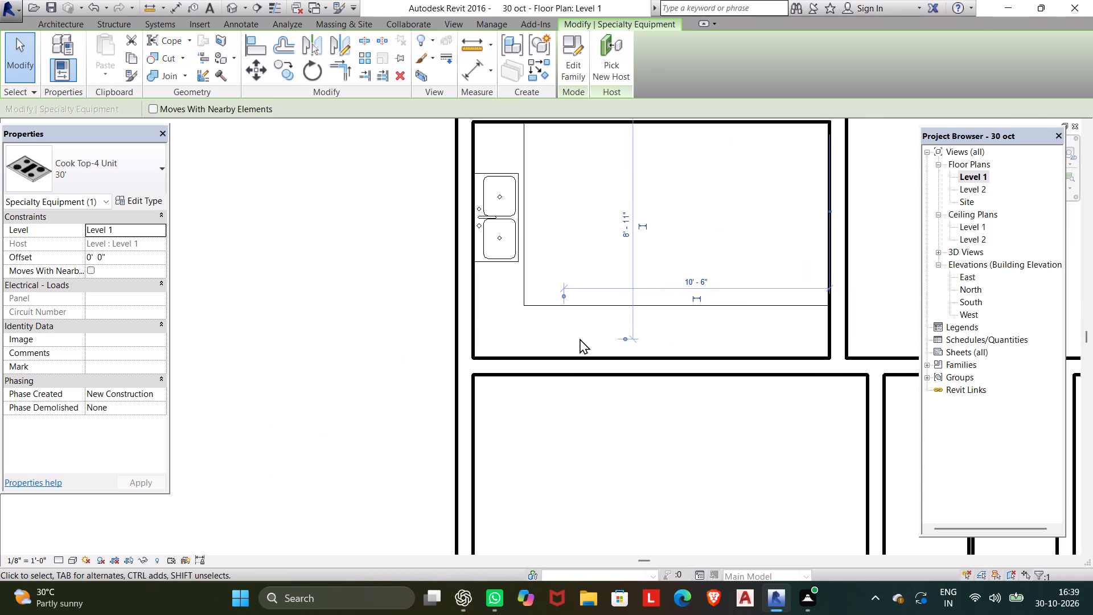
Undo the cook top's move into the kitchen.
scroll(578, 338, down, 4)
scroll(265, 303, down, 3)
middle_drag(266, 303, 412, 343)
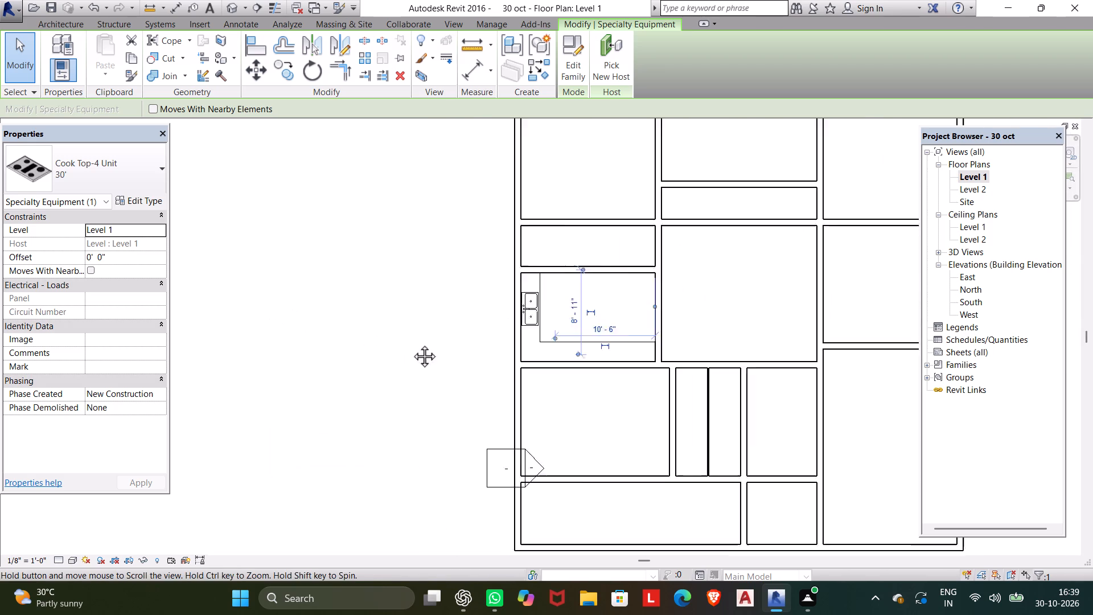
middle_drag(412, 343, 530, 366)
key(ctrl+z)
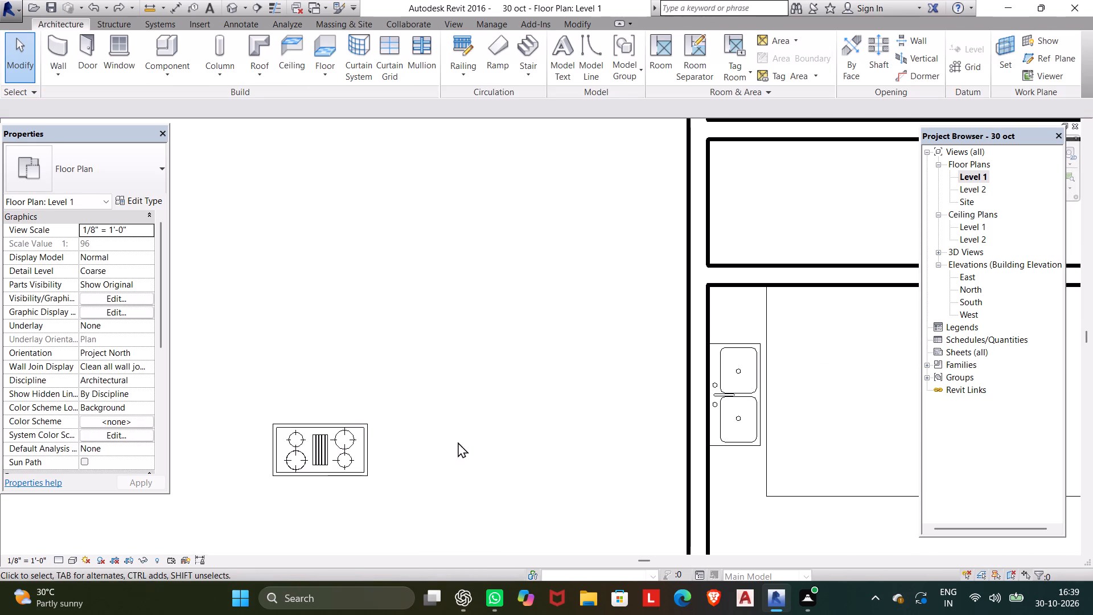
Move the cook top from outside the building onto the counter top's long leg near the sink corner, about 8'-4" below the upper kitchen wall.
drag(433, 472, 146, 308)
scroll(237, 346, down, 4)
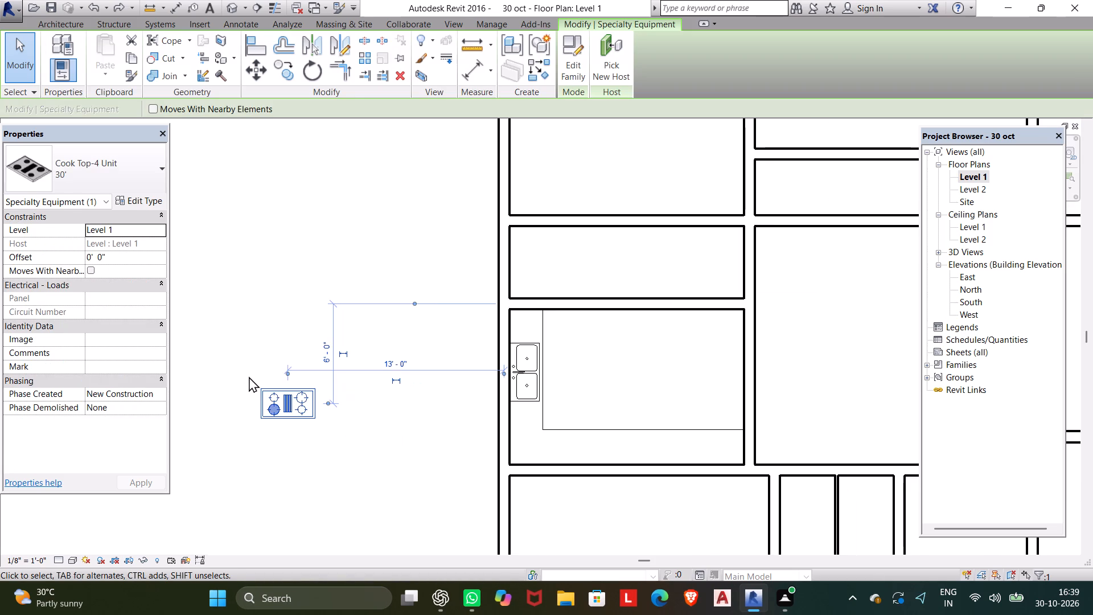
drag(276, 409, 298, 461)
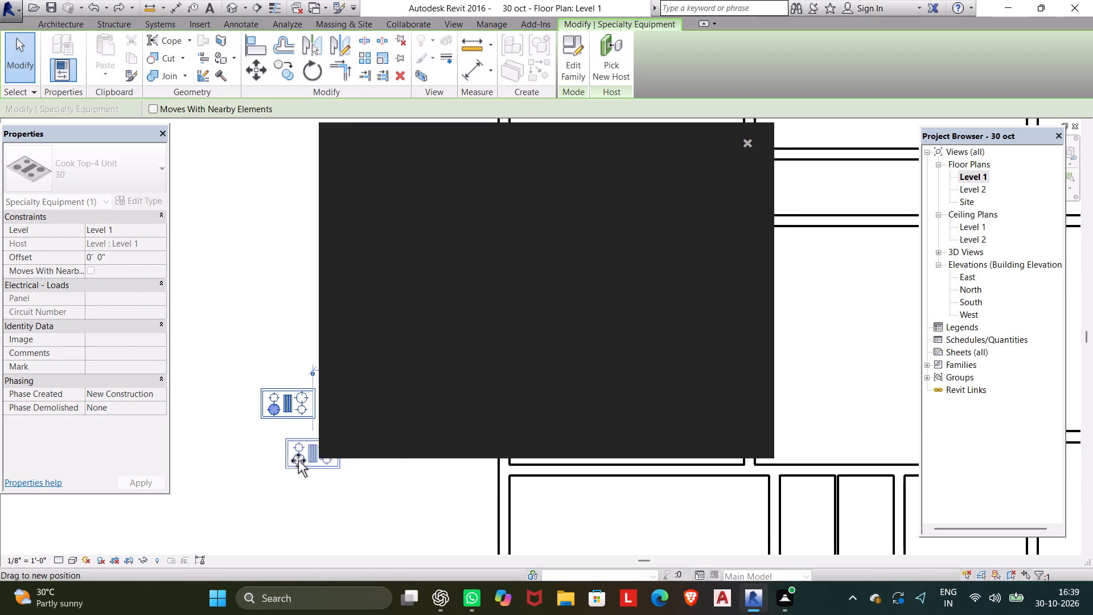
drag(298, 461, 256, 458)
click(749, 141)
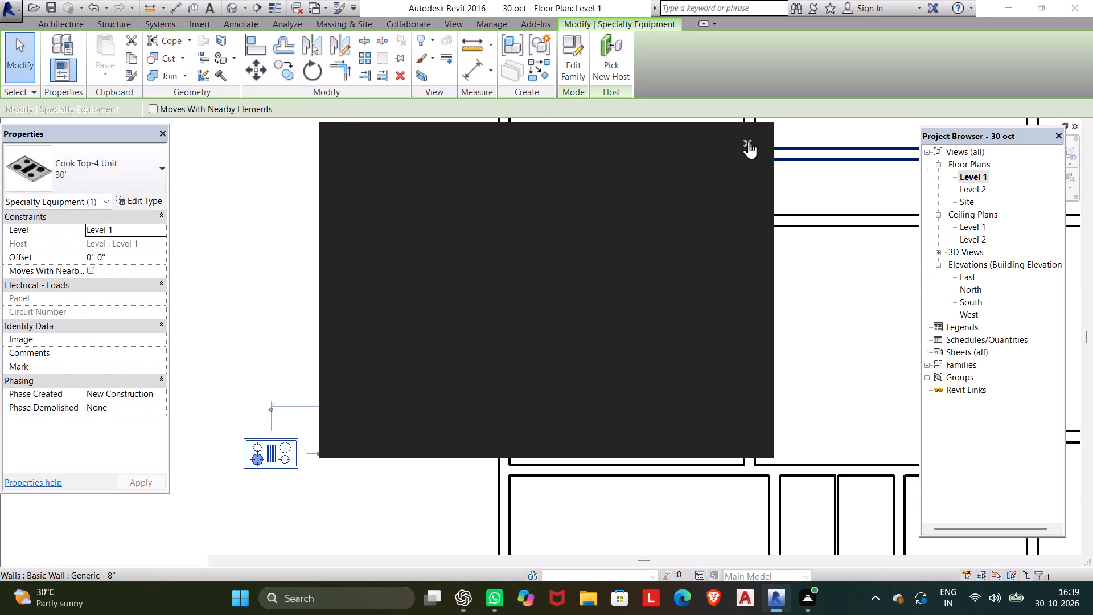
drag(281, 455, 286, 455)
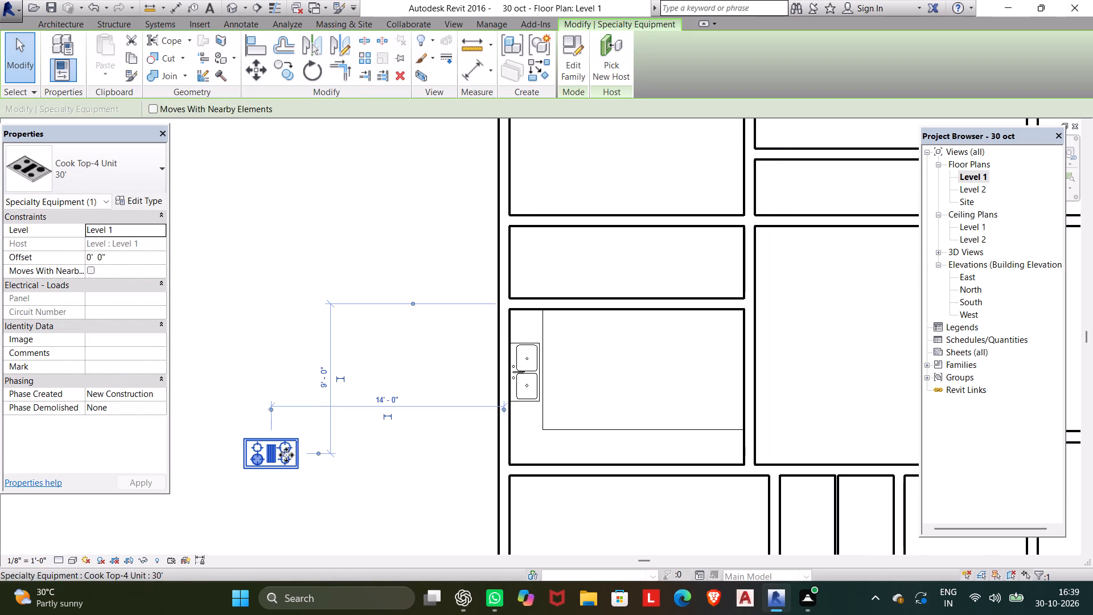
drag(286, 455, 573, 446)
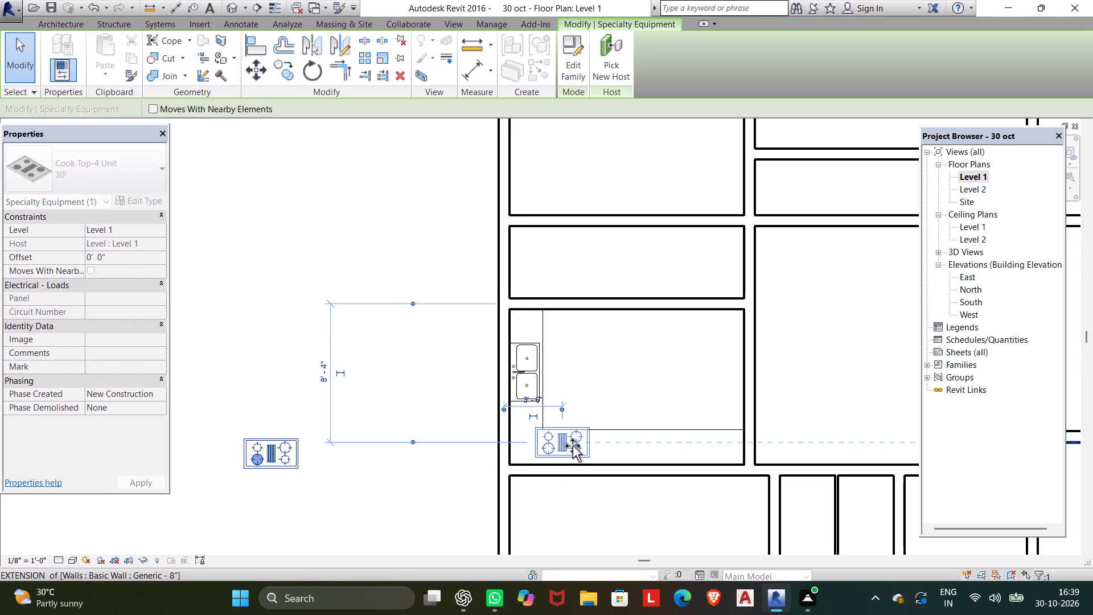
drag(573, 446, 582, 446)
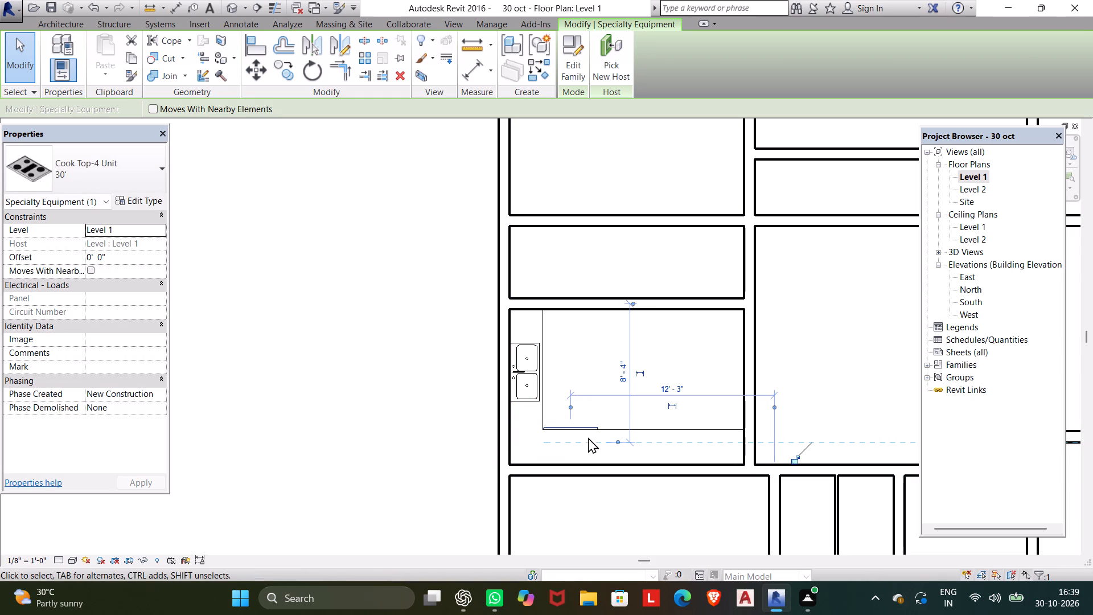
Nudge the cook top along the counter and slightly toward the lower wall, to about 9'-10" horizontally and 8'-7" vertically from the reference walls.
scroll(588, 436, up, 4)
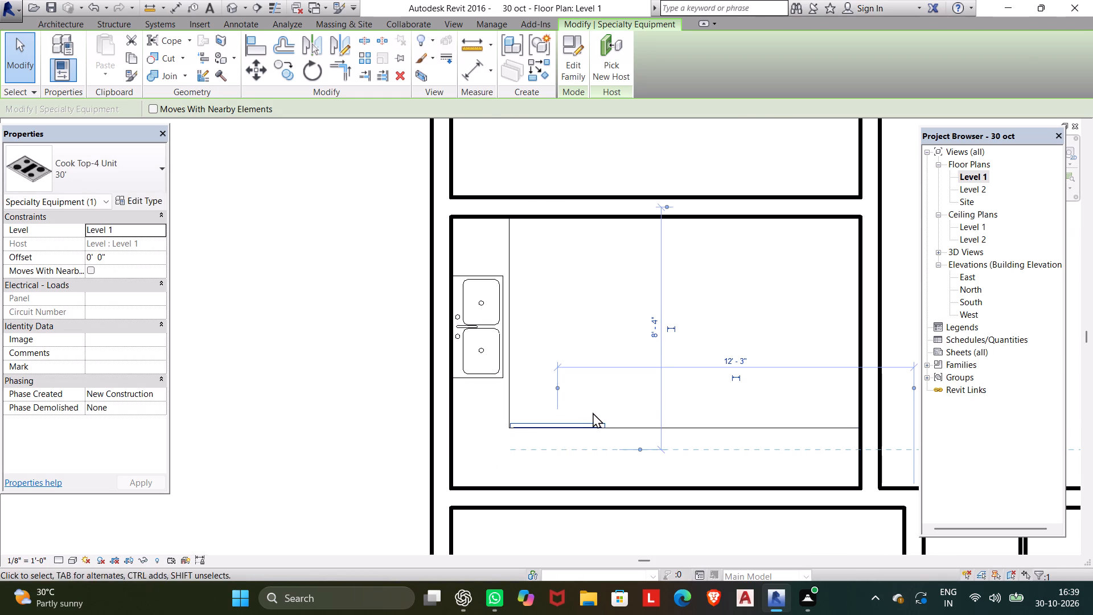
click(594, 417)
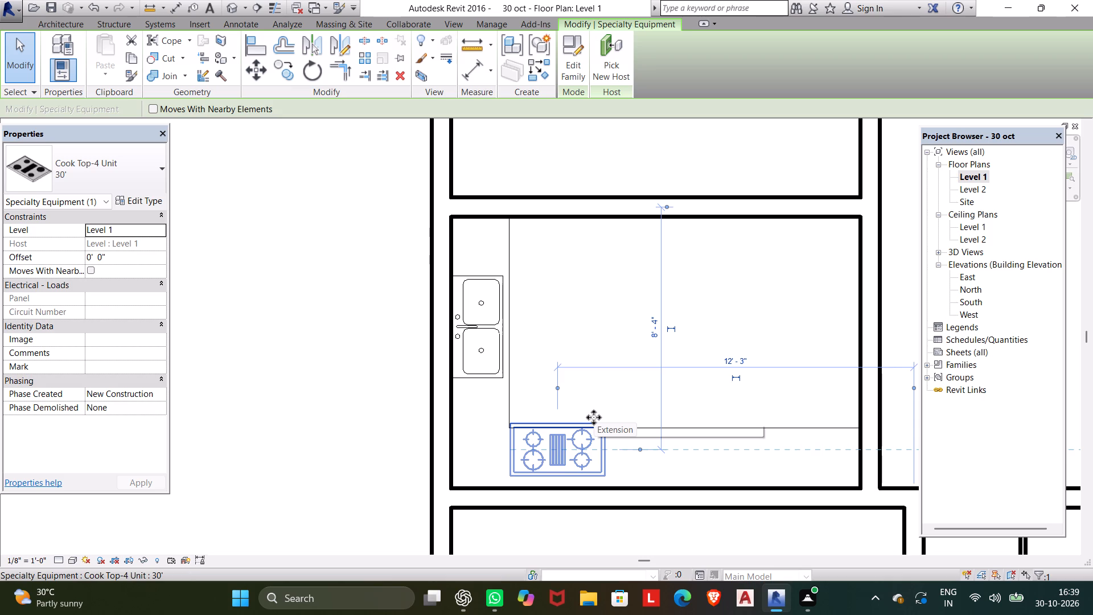
key(Right)
key(Right)
key(Right)
key(Right)
key(Right)
key(Right)
key(Right)
key(Right)
key(Right)
key(Right)
key(Right)
key(Right)
key(Right)
key(Right)
key(Right)
key(Right)
key(Right)
key(Right)
key(Right)
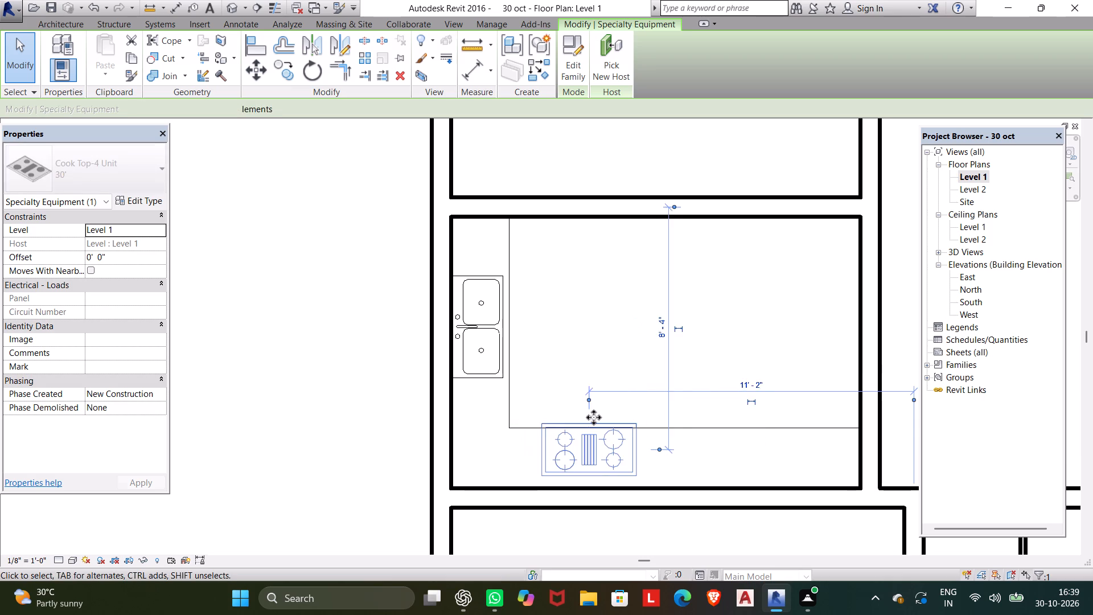
key(Right)
key(Right)
key(Right)
key(Right)
key(Right)
key(Right)
key(Down)
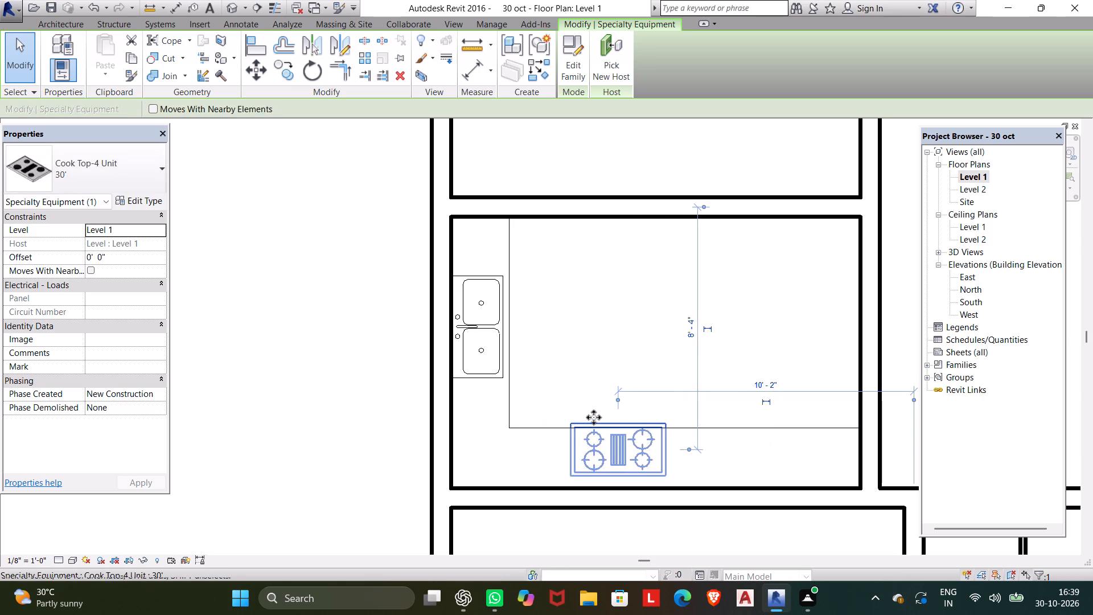
key(Down)
key(Right)
key(Right)
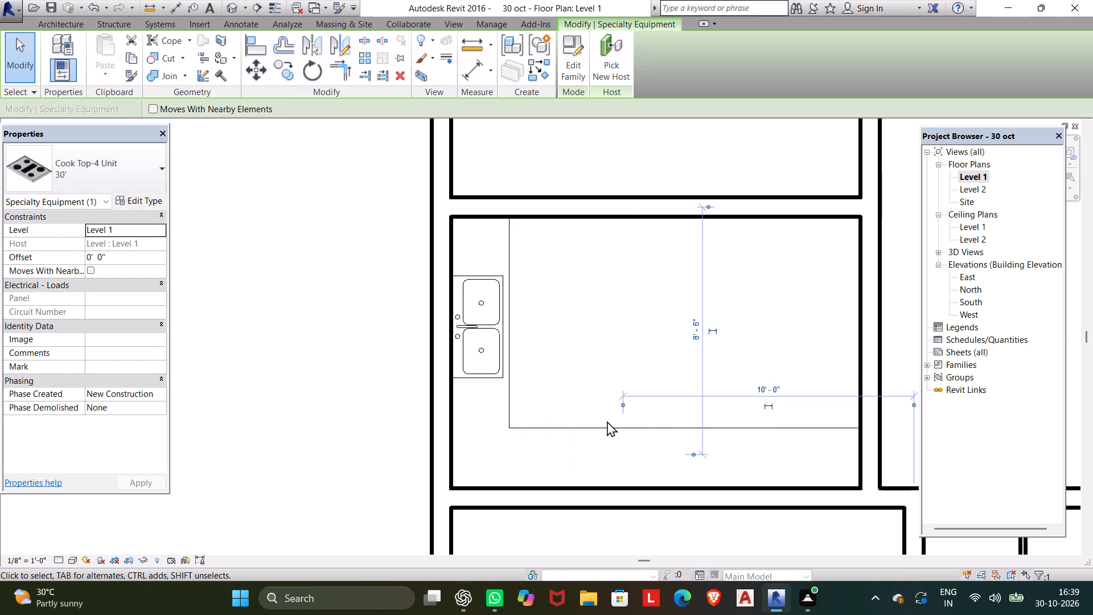
key(Right)
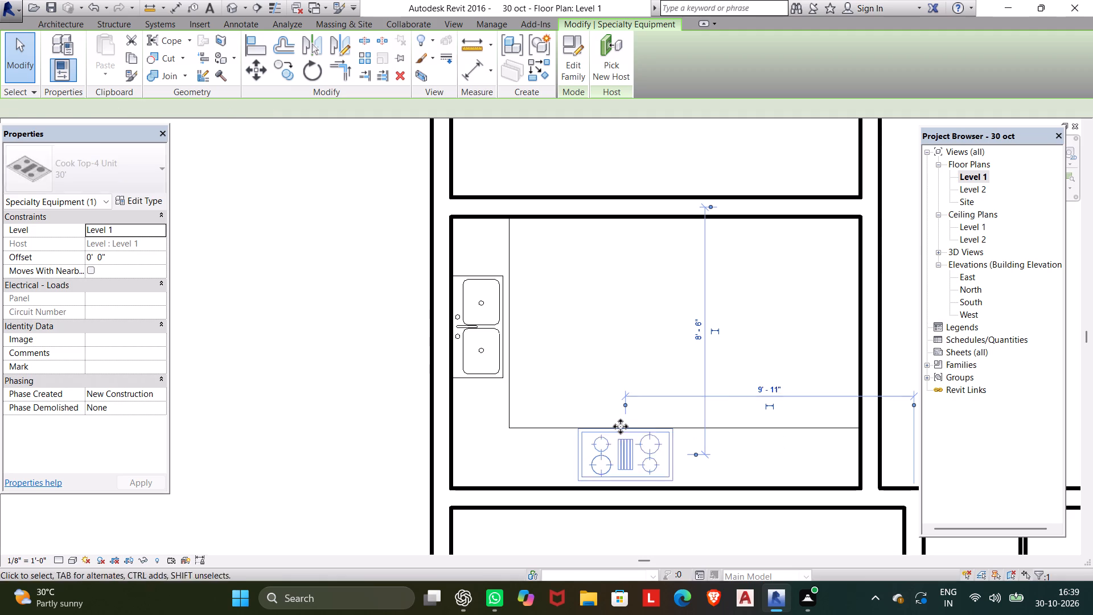
key(Right)
key(Down)
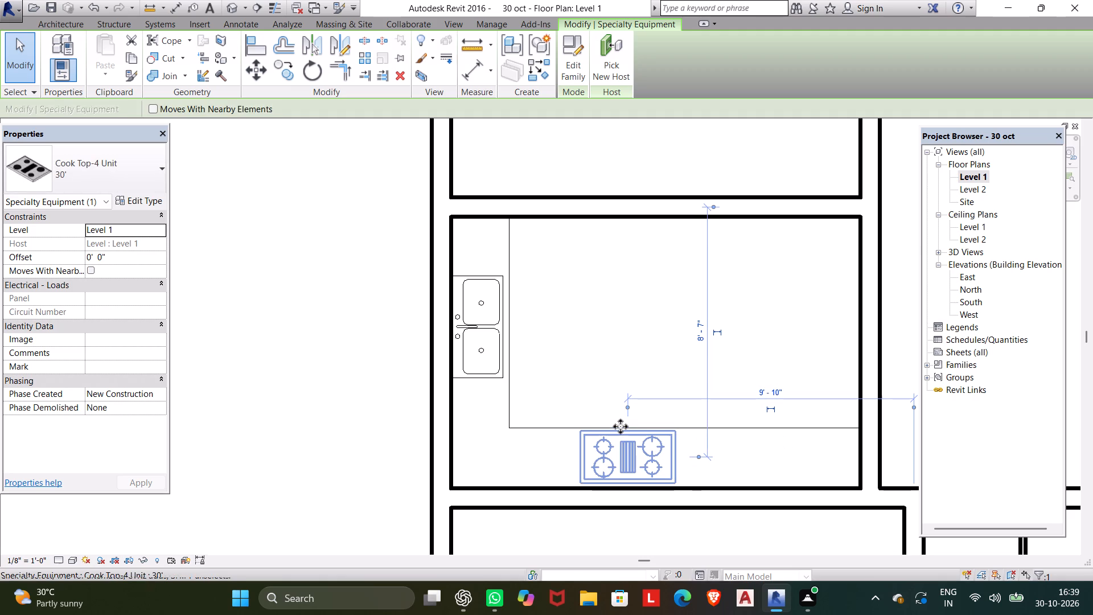
Open the default 3D view and orbit the model to examine the kitchen's counter top and cabinets from above.
click(315, 190)
click(239, 14)
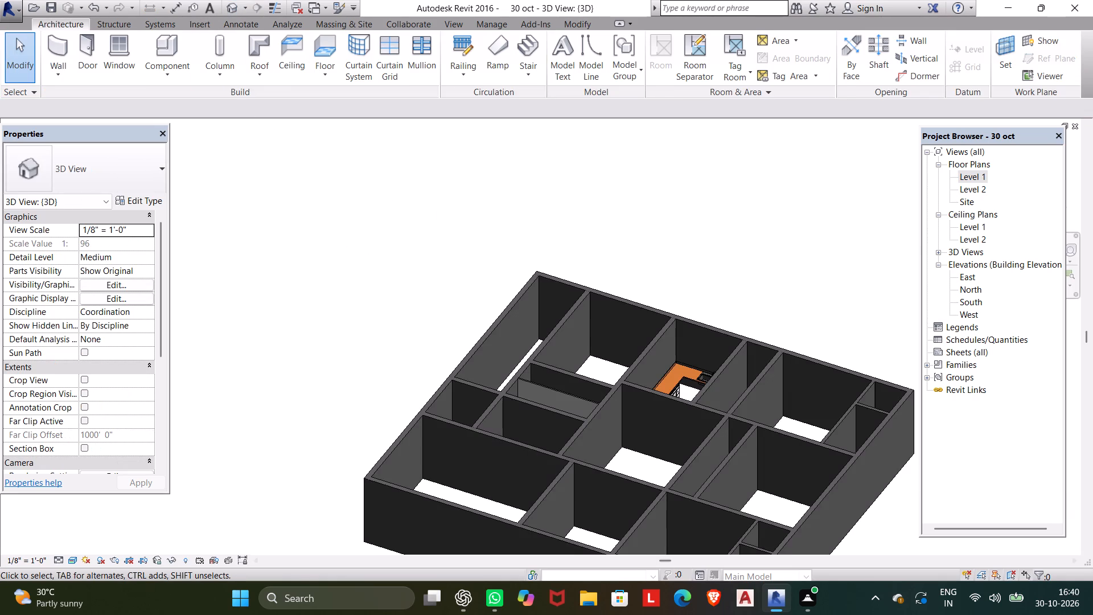
scroll(839, 613, down, 1)
middle_drag(839, 613, 812, 594)
shift+middle_drag(640, 469, 632, 468)
shift+middle_drag(632, 468, 592, 458)
shift+middle_drag(645, 462, 624, 454)
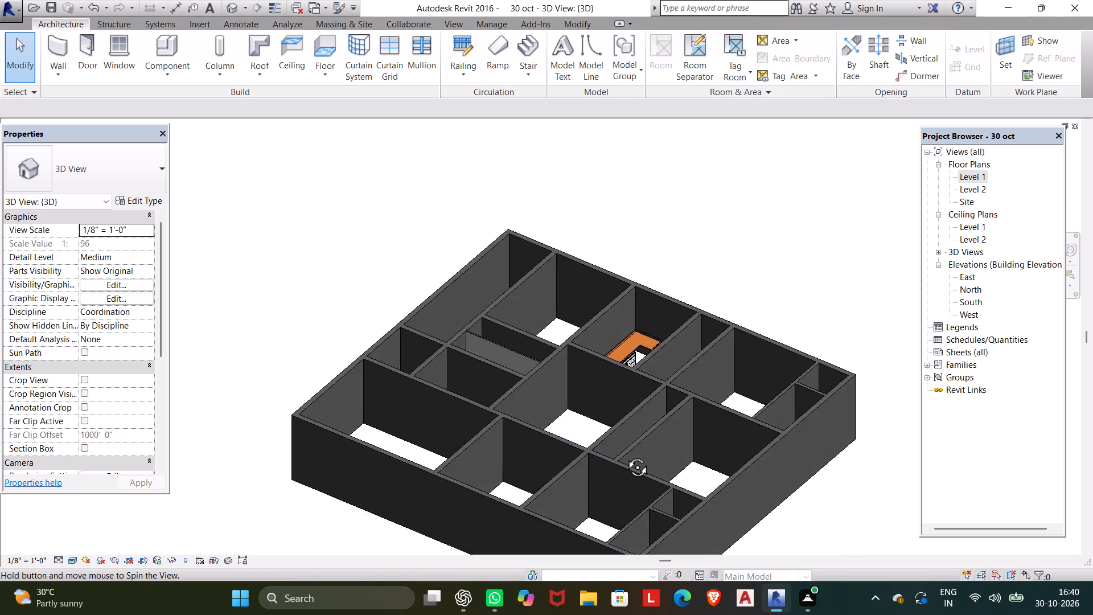
shift+middle_drag(624, 454, 564, 446)
middle_drag(640, 389, 623, 453)
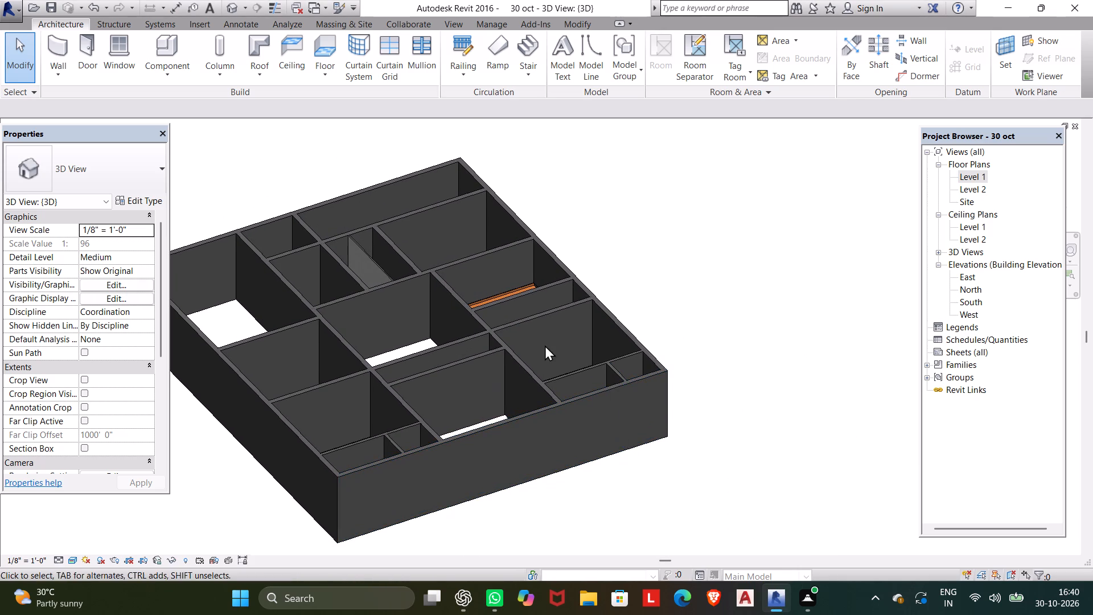
middle_drag(544, 343, 482, 513)
scroll(546, 345, down, 1)
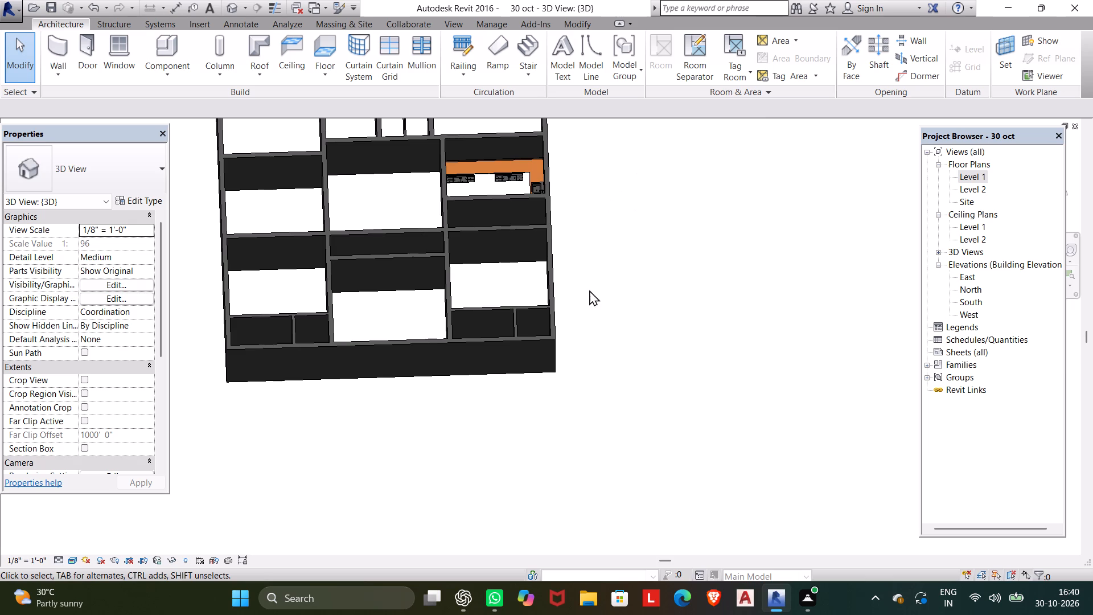
Select the cook top hidden beneath the counter top in the 3D view and set its offset from Level 1 to 3'.
drag(621, 36, 608, 67)
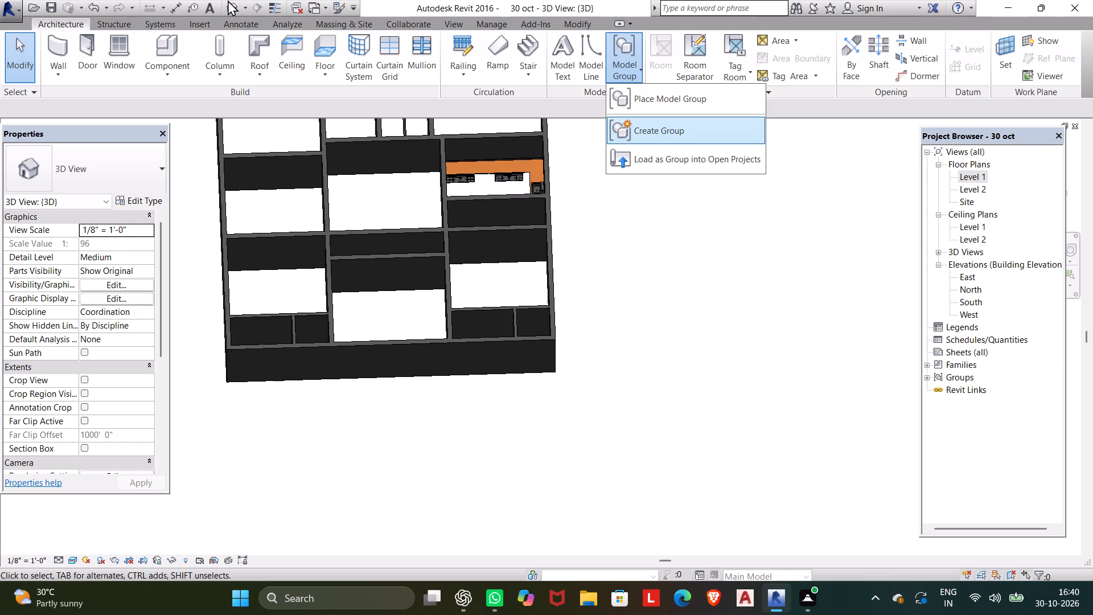
drag(483, 176, 477, 178)
click(483, 167)
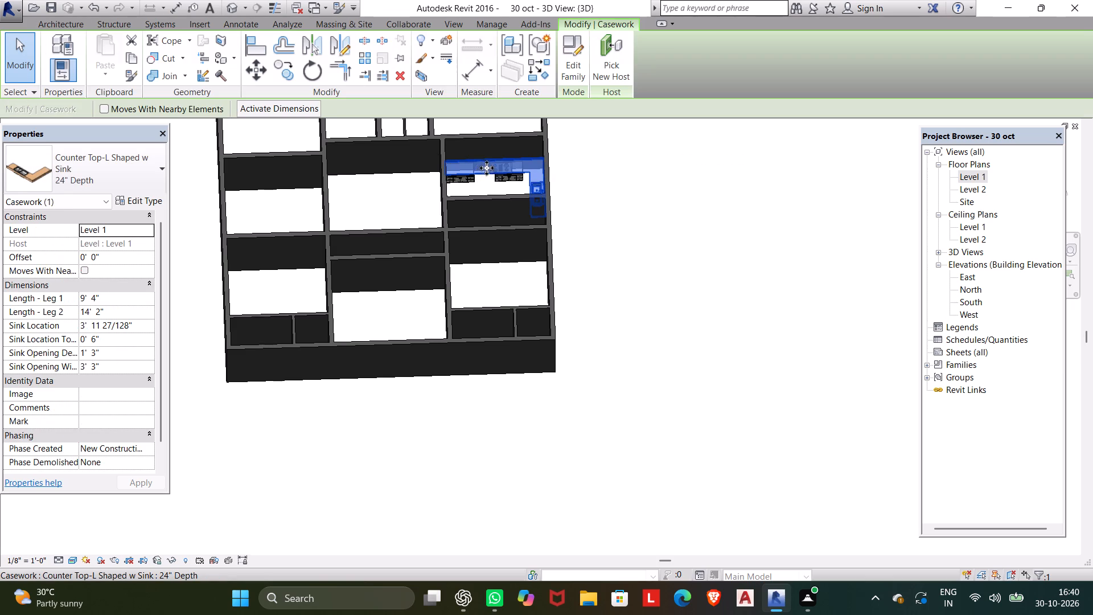
scroll(500, 179, up, 10)
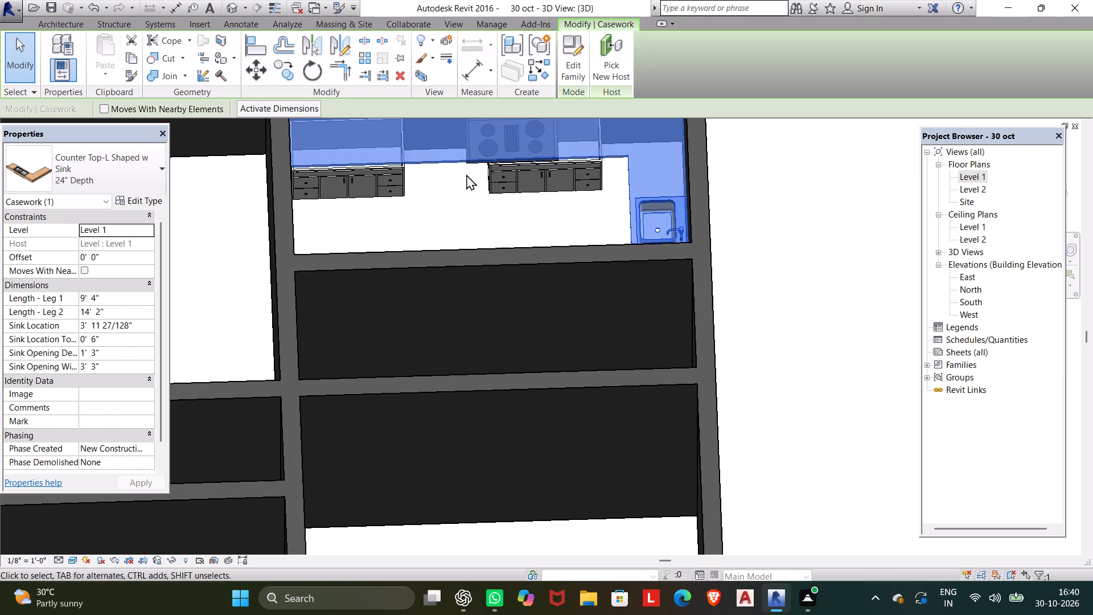
click(469, 168)
key(Escape)
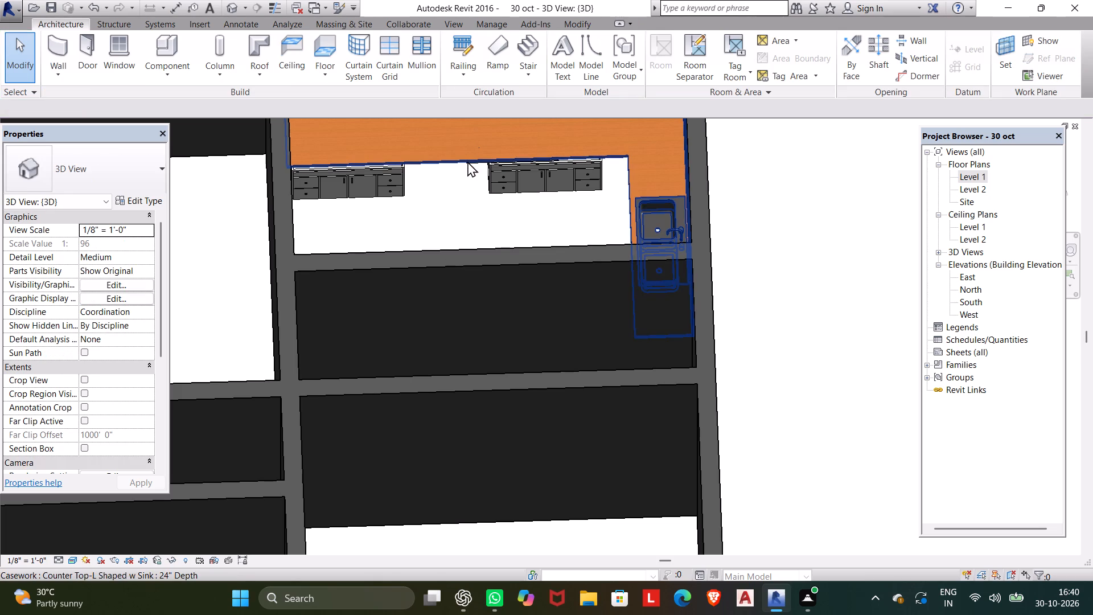
scroll(467, 161, up, 6)
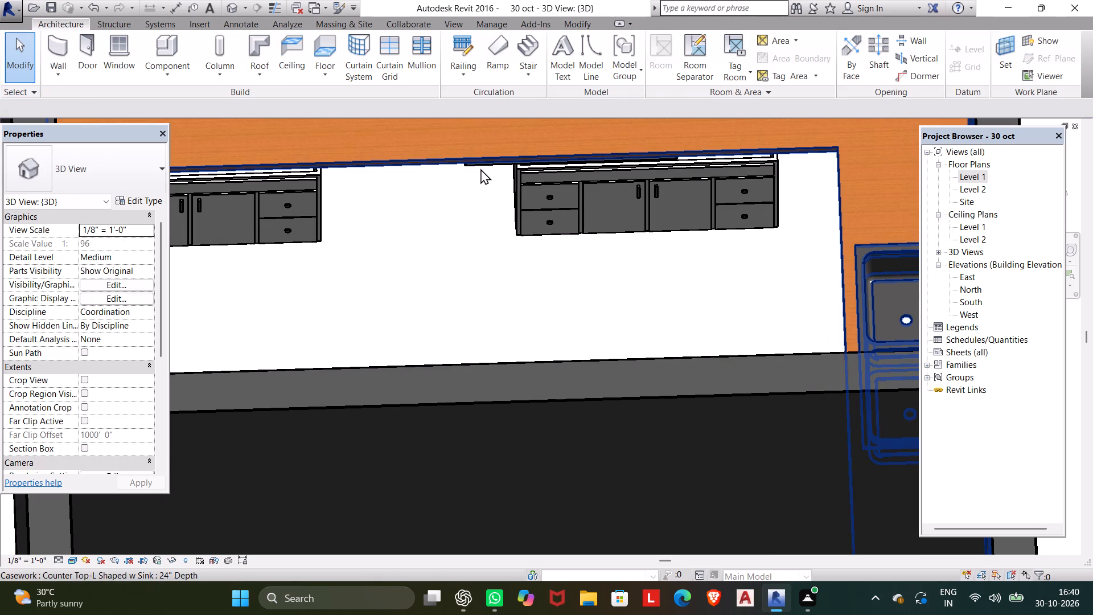
click(479, 161)
scroll(478, 161, down, 2)
middle_drag(478, 162, 498, 271)
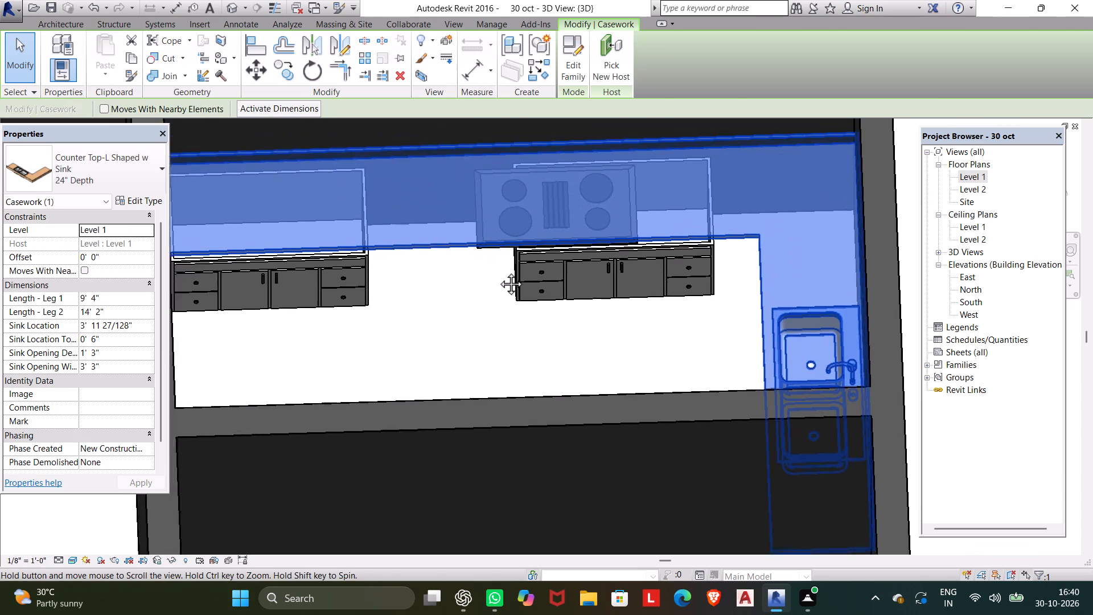
middle_drag(498, 271, 568, 350)
key(Escape)
click(558, 352)
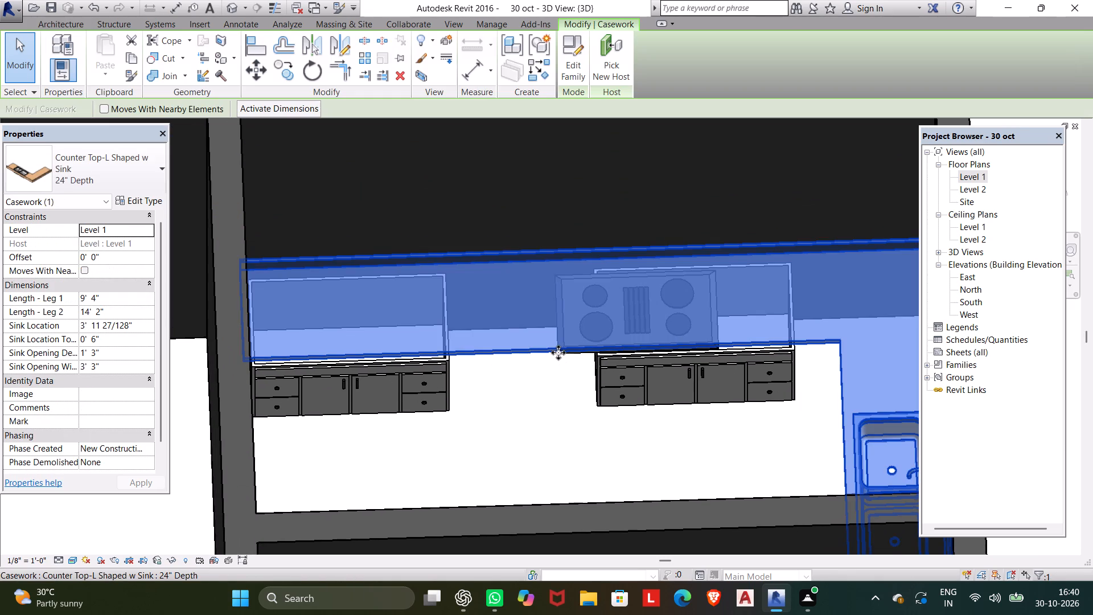
key(Escape)
scroll(559, 353, up, 4)
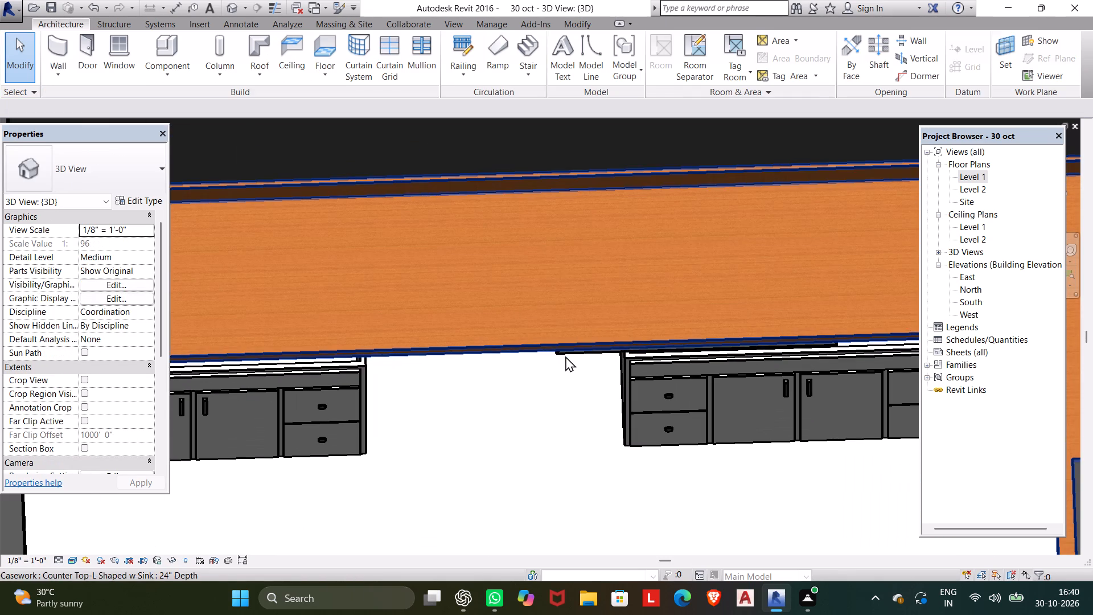
click(563, 351)
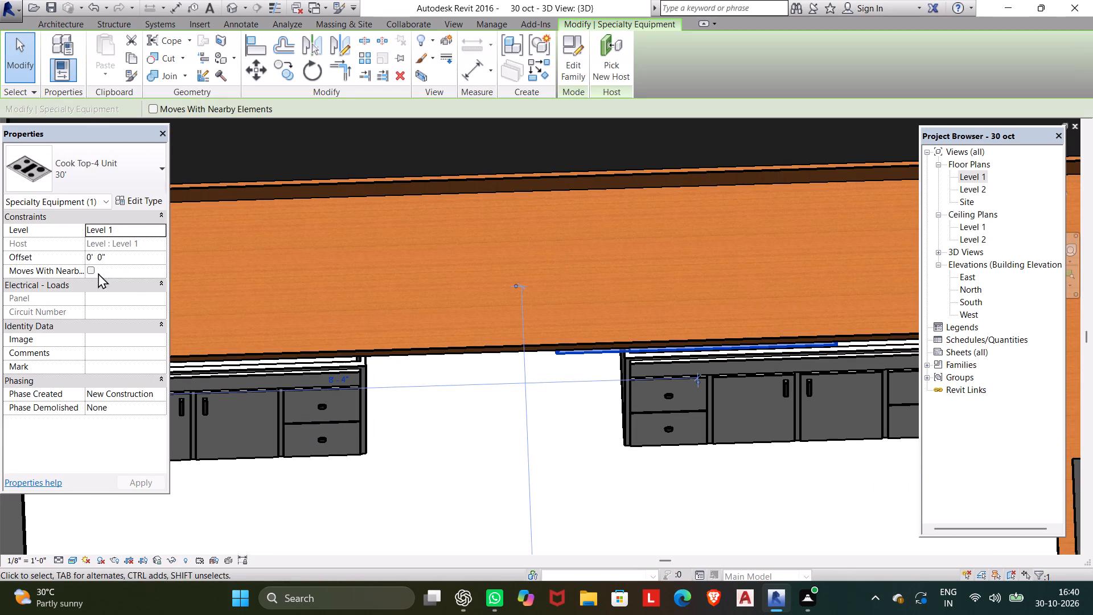
click(118, 249)
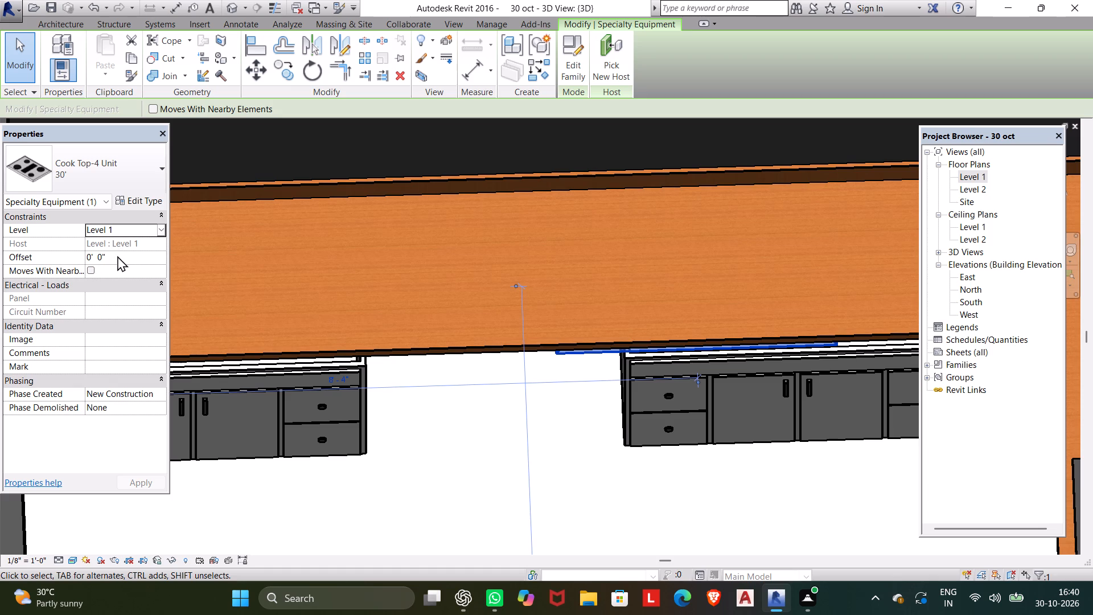
double_click(117, 256)
drag(117, 256, 83, 256)
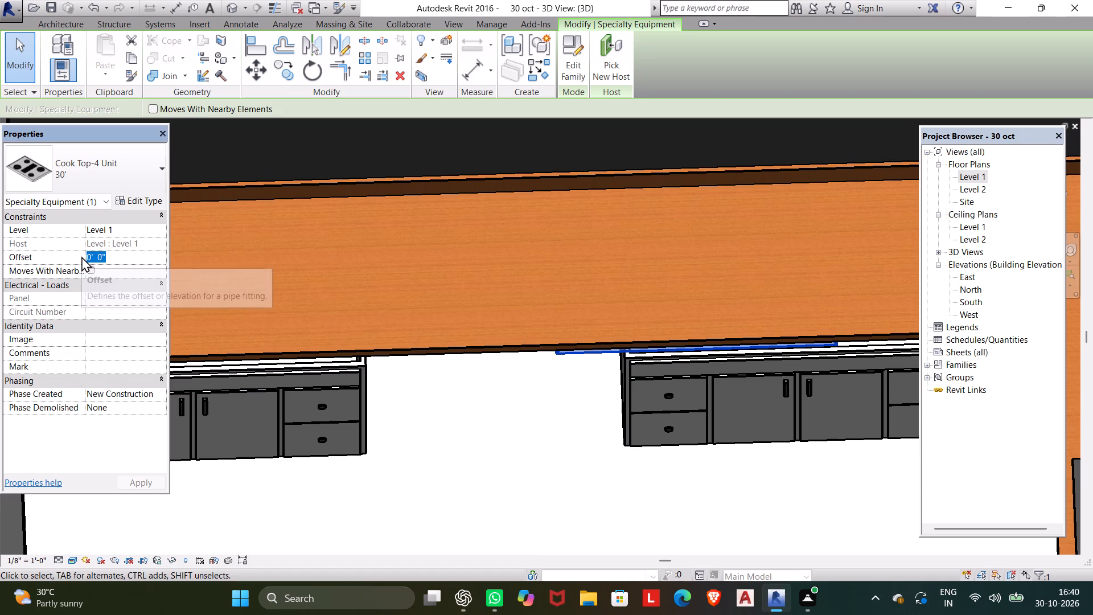
text(3')
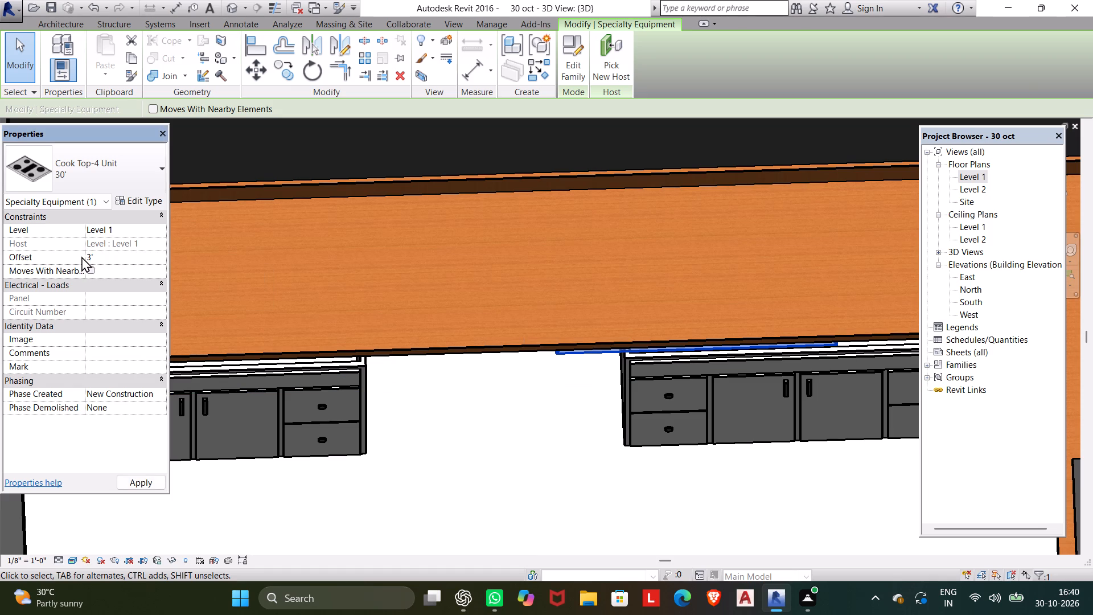
key(Return)
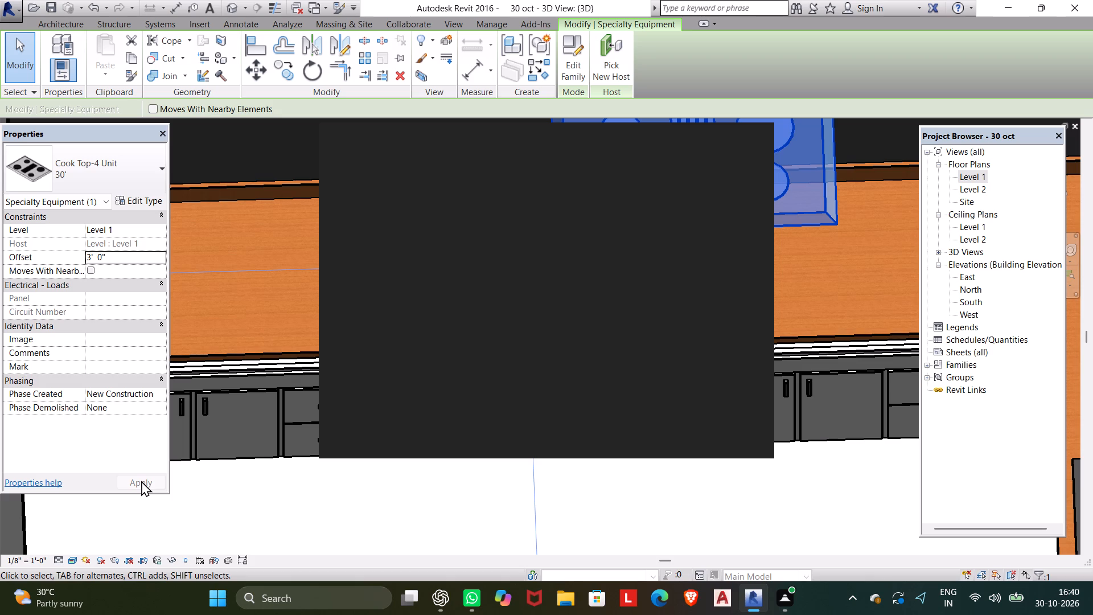
click(141, 481)
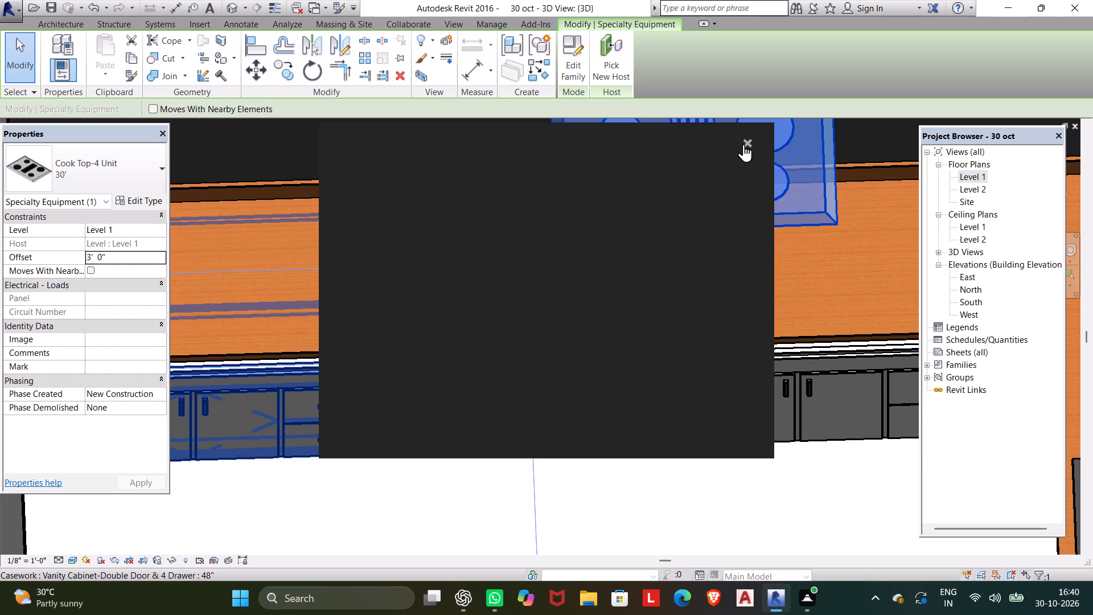
click(743, 142)
click(748, 142)
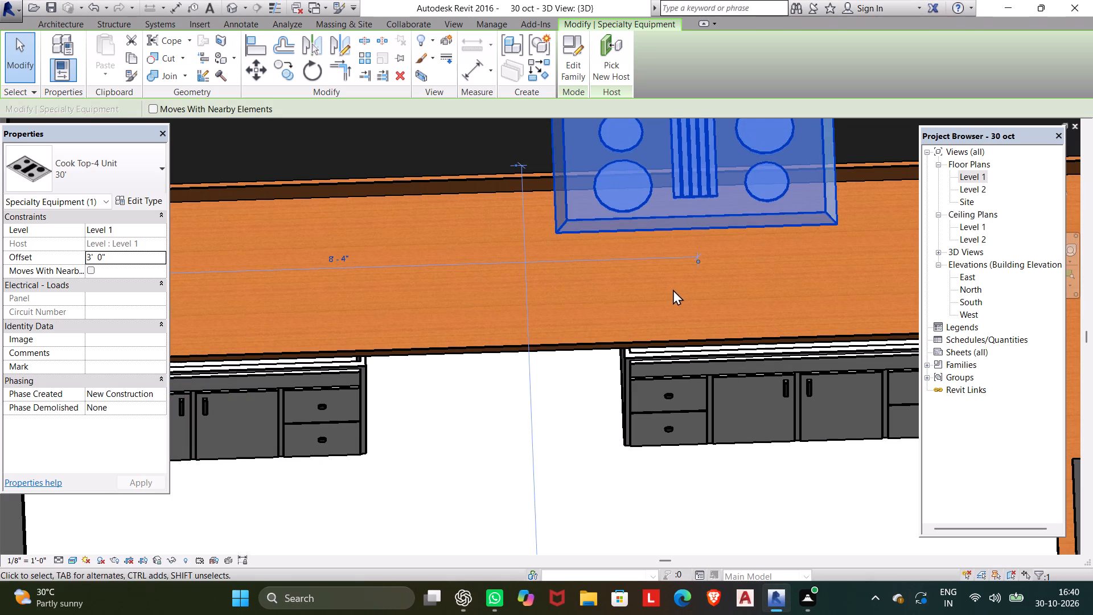
Set the selected cook top's offset from Level 1 to 2'.
scroll(671, 289, down, 2)
middle_drag(670, 289, 672, 365)
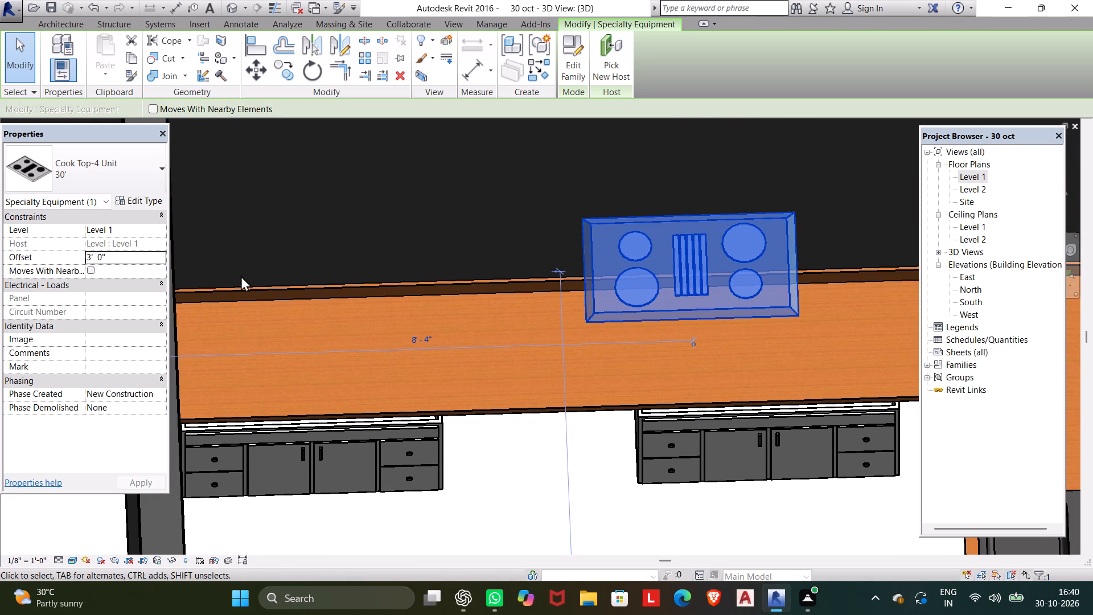
double_click(113, 249)
drag(112, 257, 94, 257)
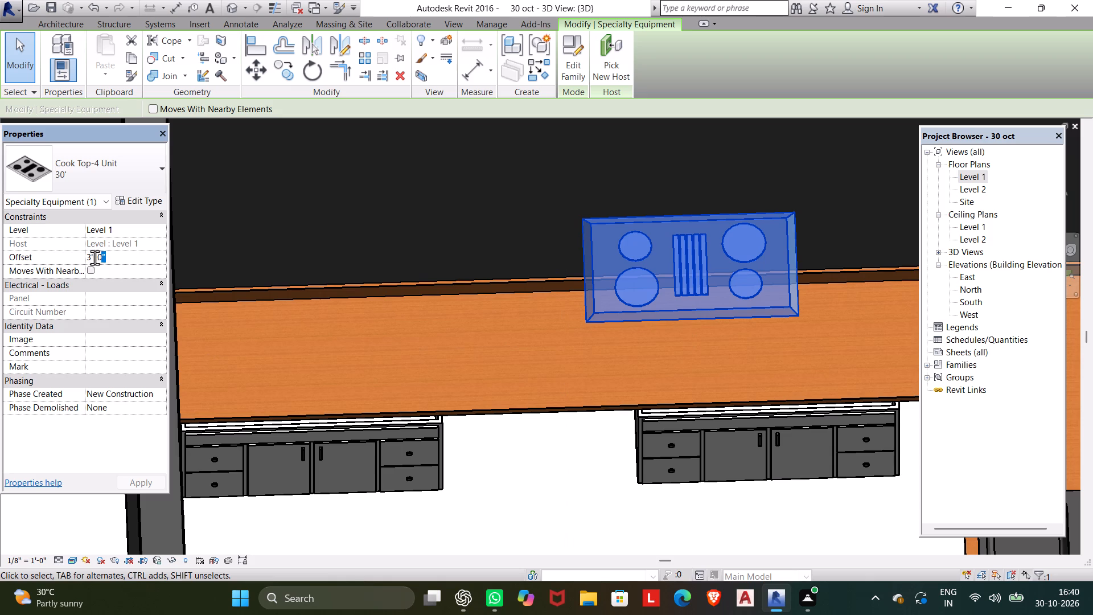
drag(94, 257, 78, 263)
text(2')
click(133, 488)
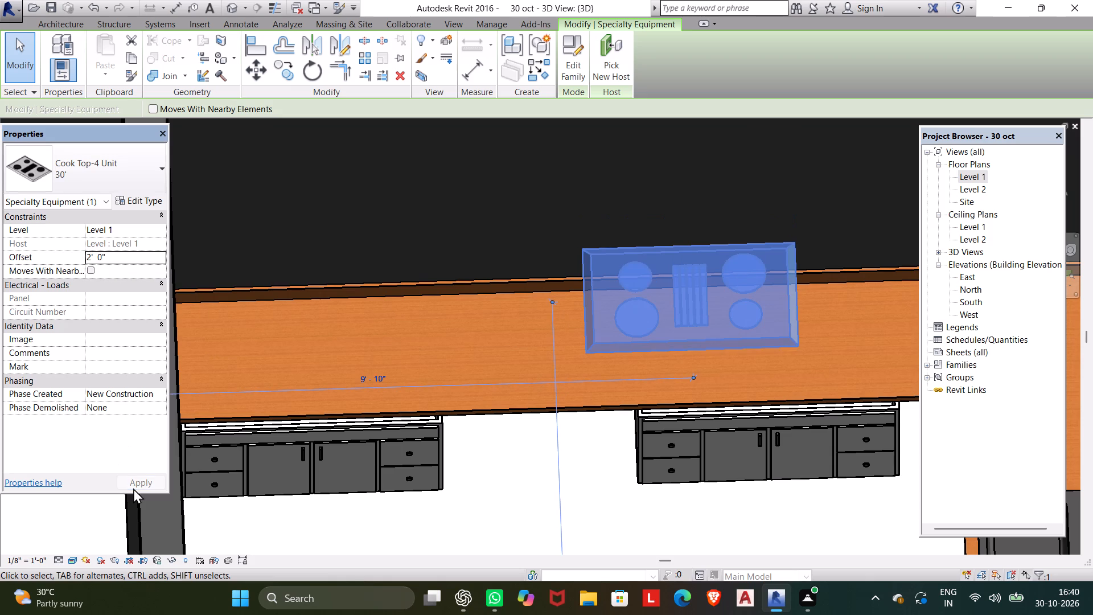
Nudge the cook top off the back edge fully onto the counter top, about 7'-9" from the lower reference wall, and deselect it.
scroll(160, 491, down, 3)
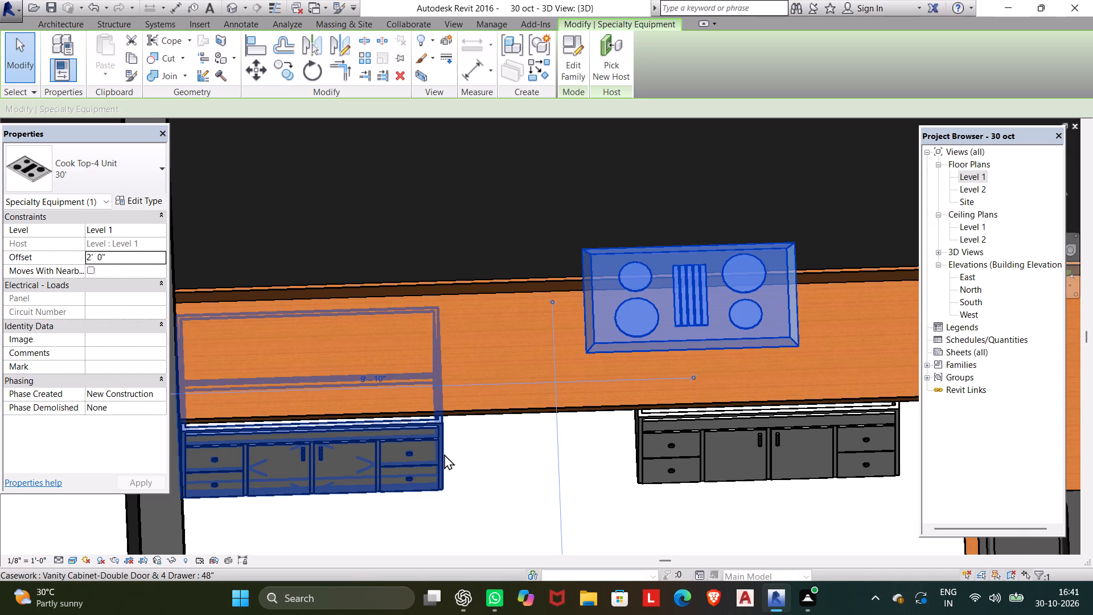
scroll(444, 453, down, 2)
middle_drag(447, 453, 463, 403)
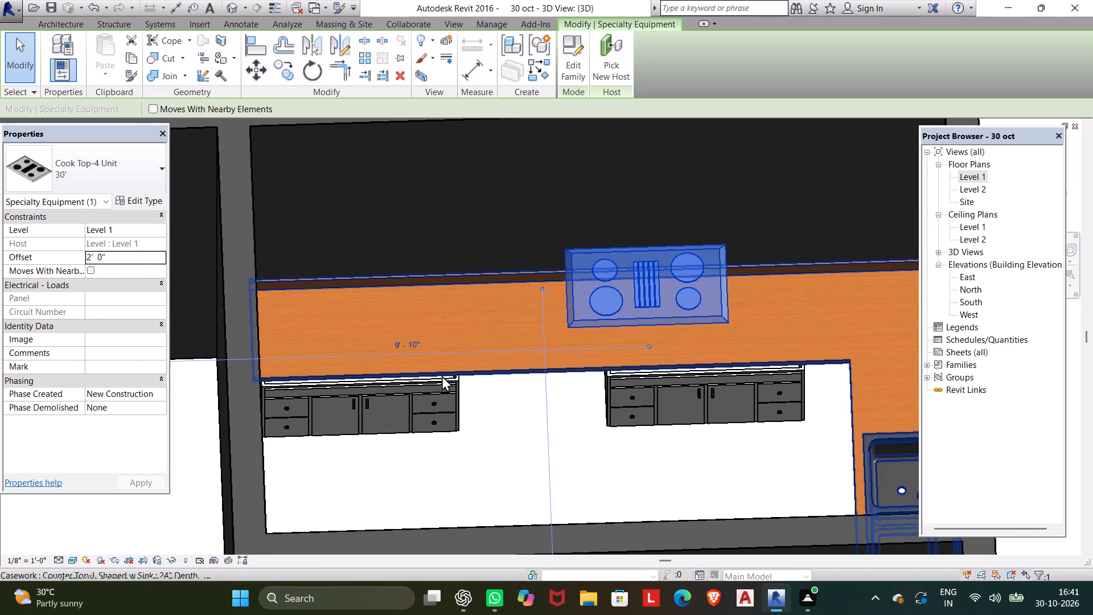
scroll(527, 423, down, 1)
middle_drag(516, 429, 433, 450)
drag(568, 345, 565, 365)
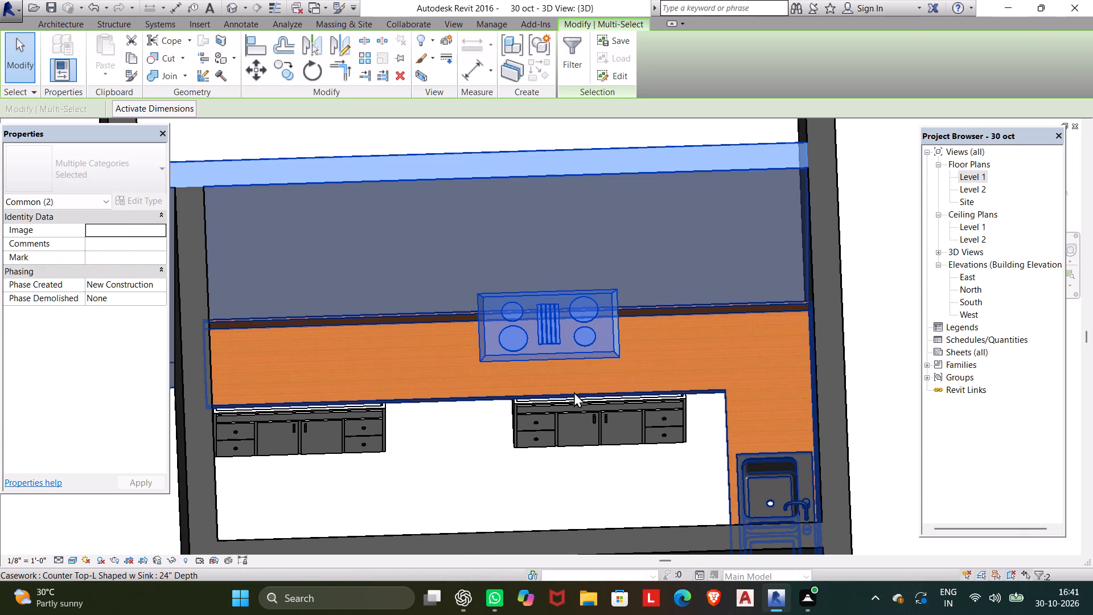
key(grave)
key(Escape)
click(570, 351)
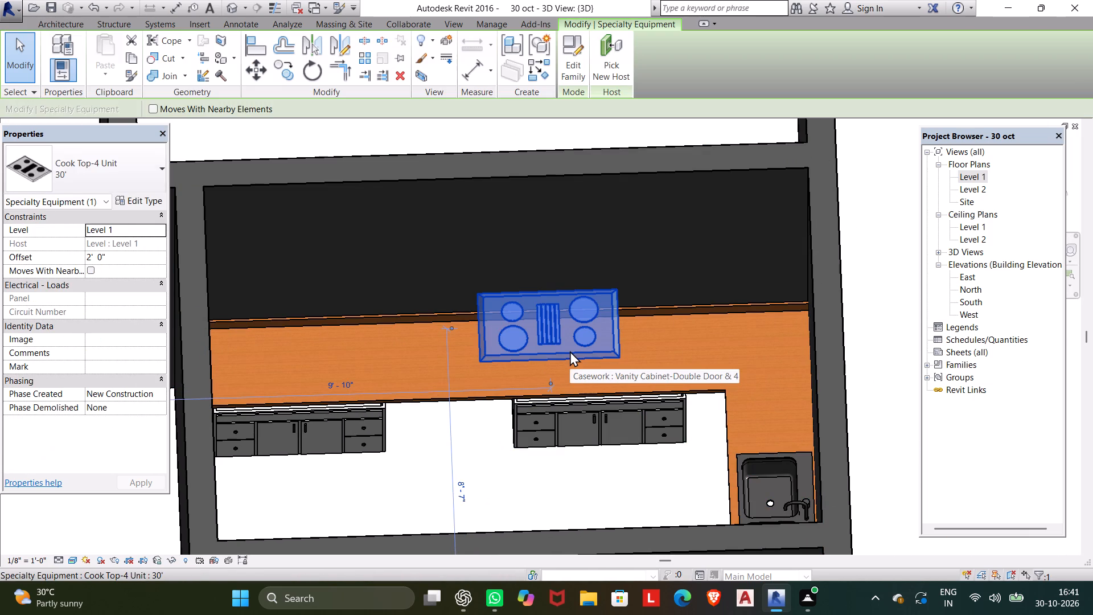
key(Down)
key(Down)
key(Down)
key(Down)
key(Down)
key(Down)
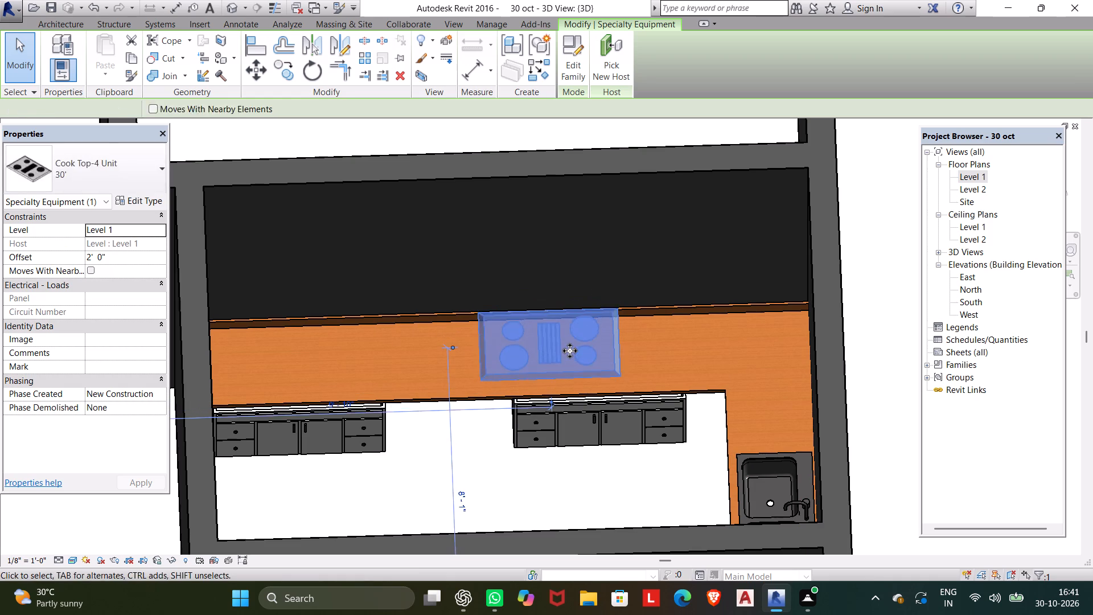
key(Down)
key(Down)
key(Down)
key(Down)
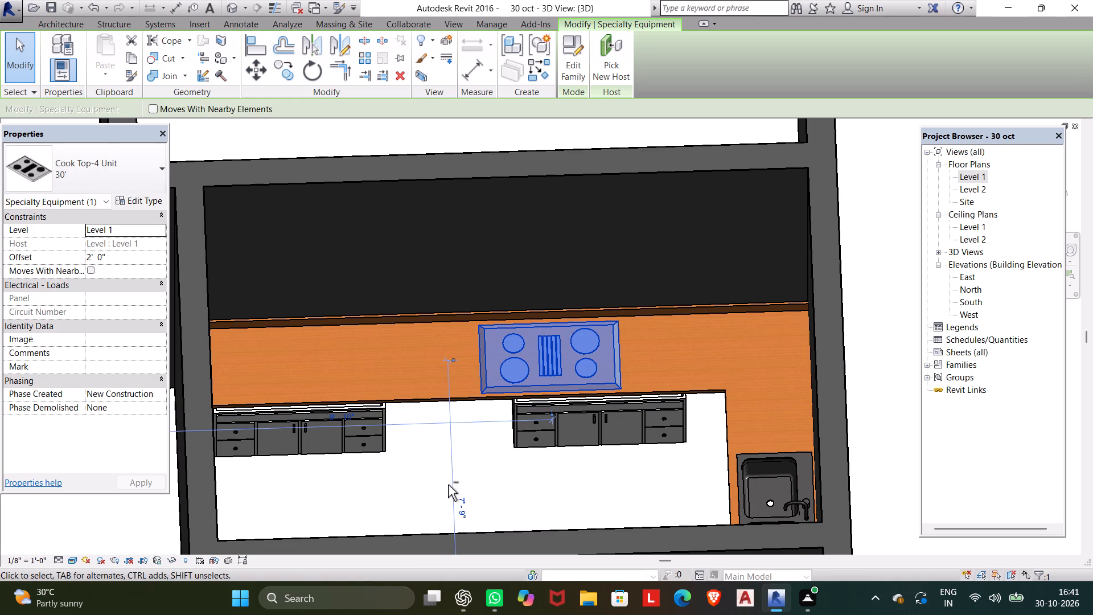
key(Escape)
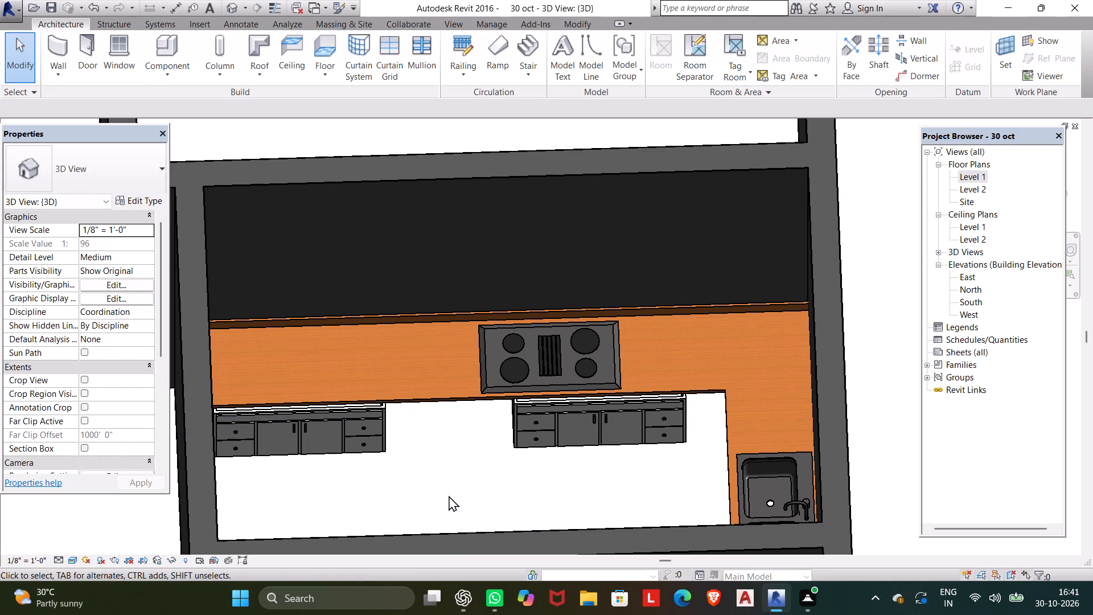
Nudge the cook top along the counter toward the sink, about 11'-4" horizontally and 7'-11" vertically from the reference walls.
shift+middle_drag(449, 495, 491, 504)
scroll(510, 484, down, 6)
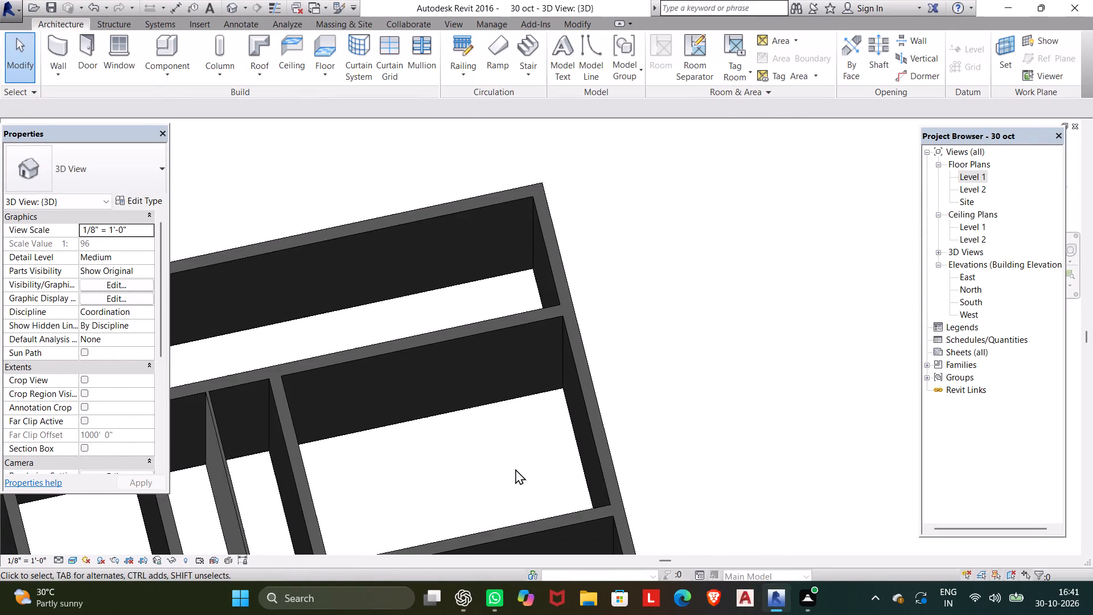
middle_drag(525, 437, 543, 253)
middle_drag(565, 458, 605, 415)
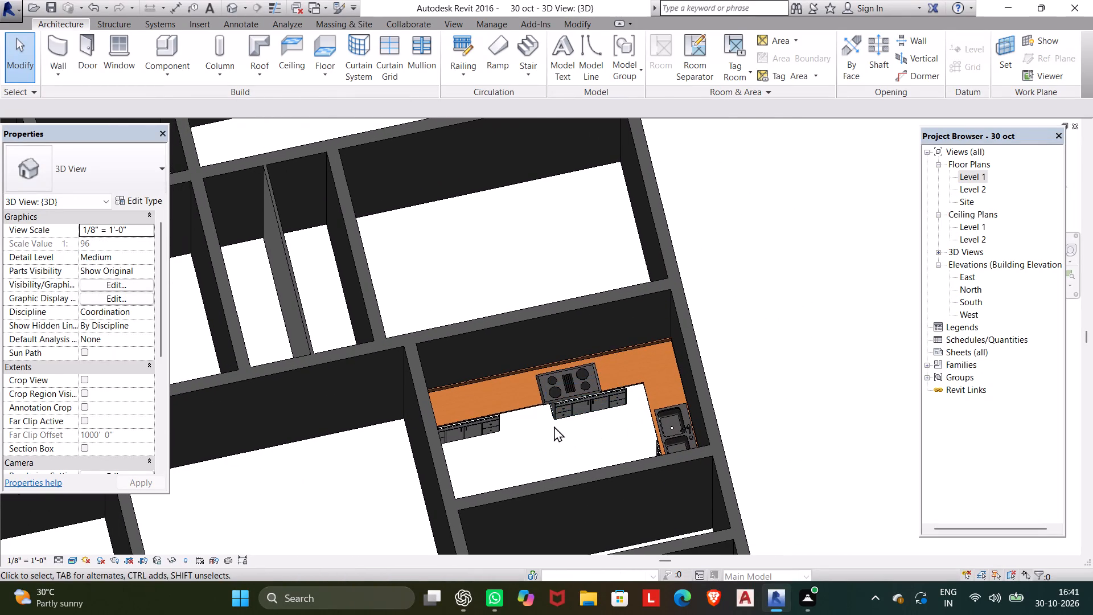
click(541, 380)
key(Left)
key(Left)
key(Left)
key(Left)
key(Left)
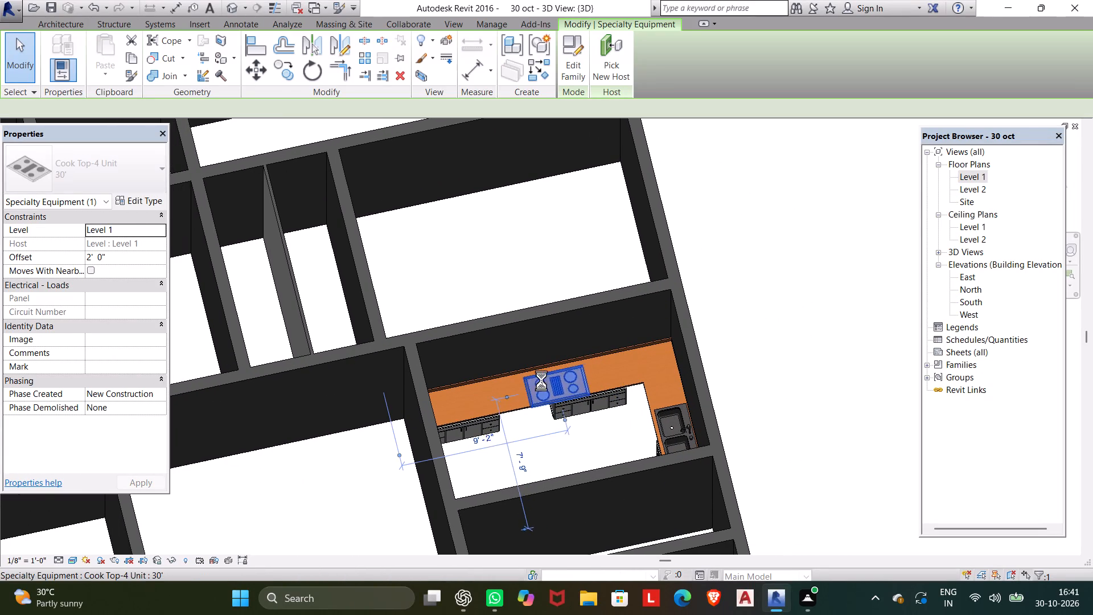
key(Left)
key(Left)
key(Right)
key(Right)
key(Right)
key(Right)
key(Right)
key(Right)
key(Right)
key(Right)
key(Right)
key(Right)
key(Right)
key(Right)
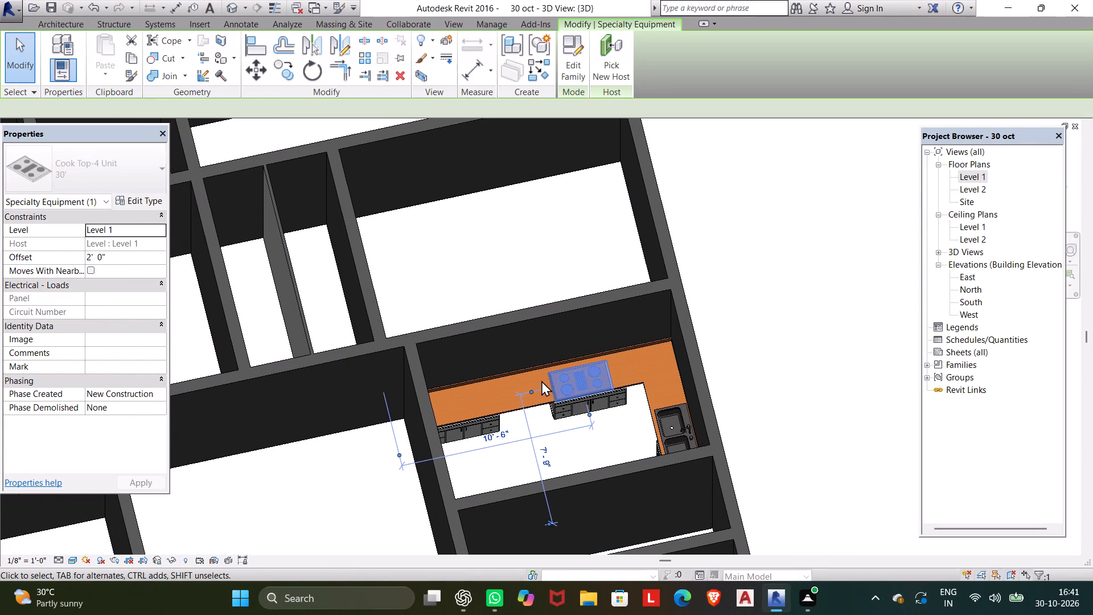
key(Right)
key(Right)
key(Right)
key(Up)
key(Up)
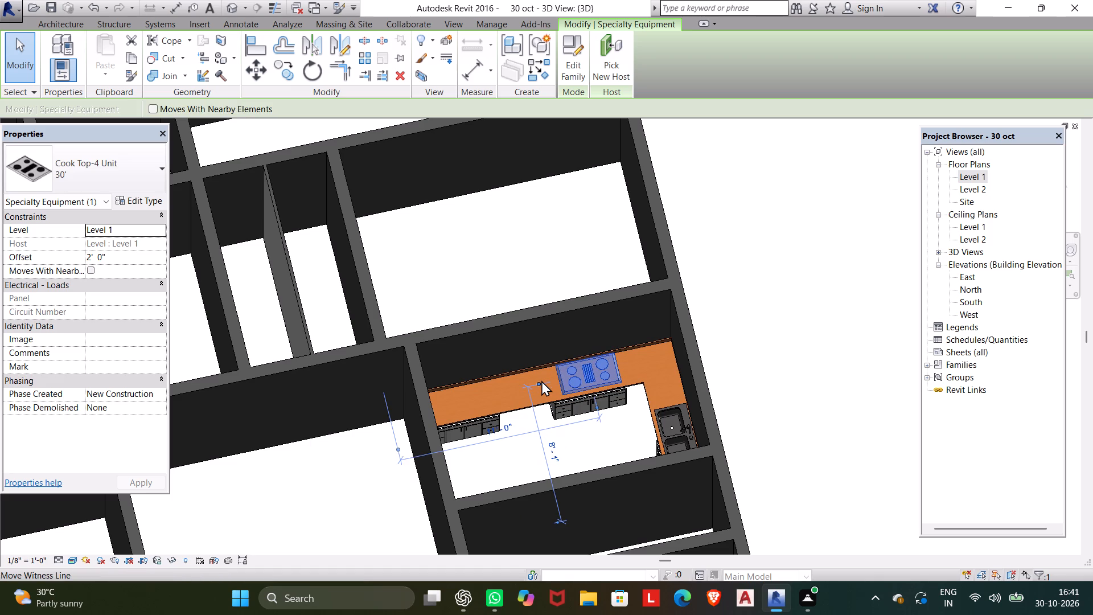
key(Right)
key(Right)
key(Down)
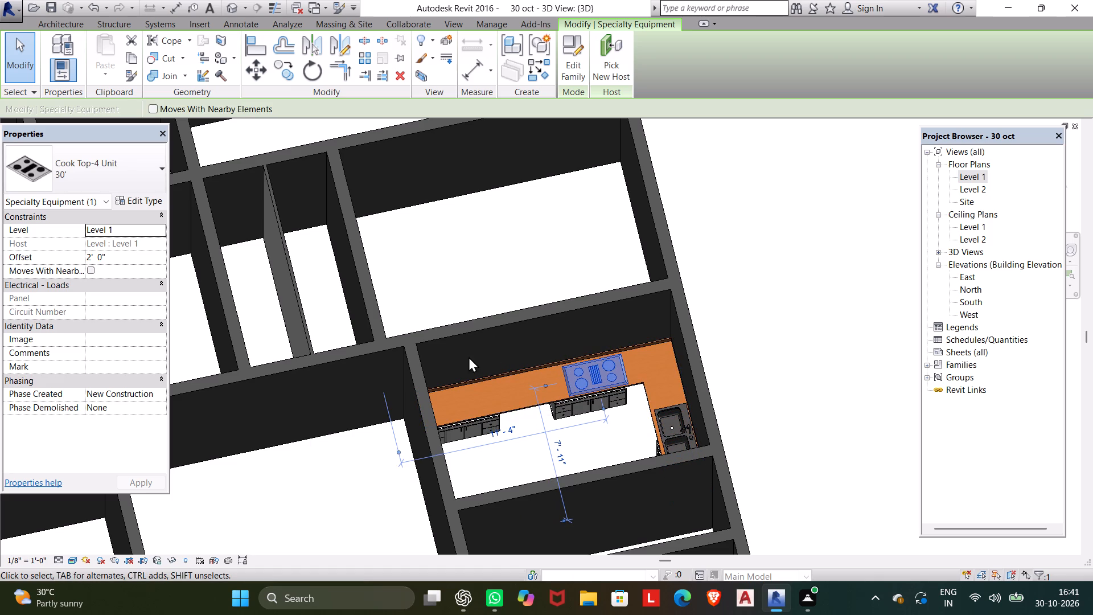
Save the project.
key(ctrl+s)
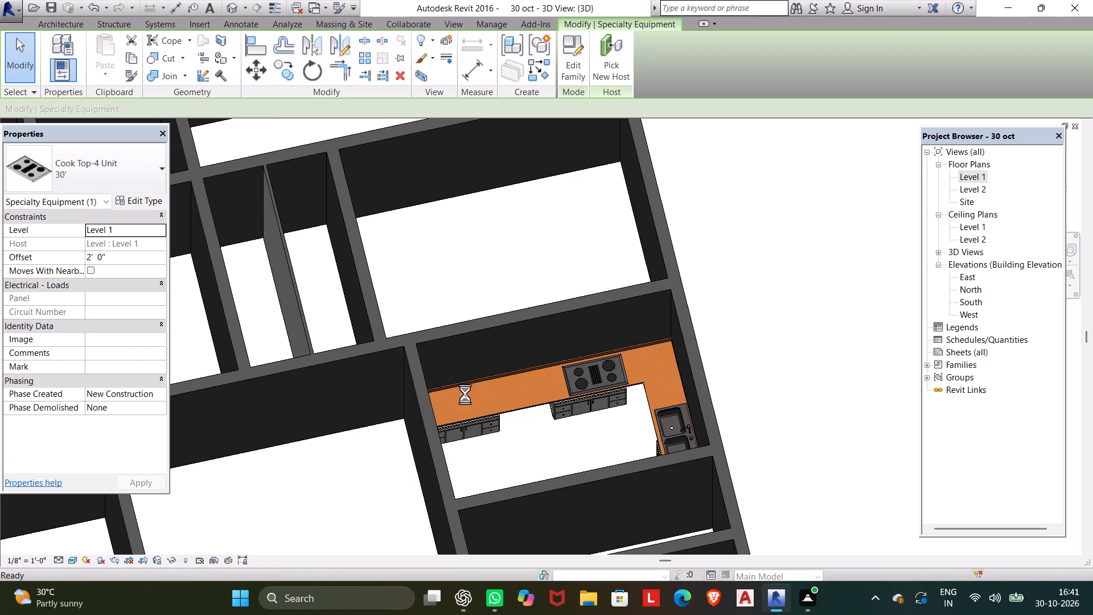
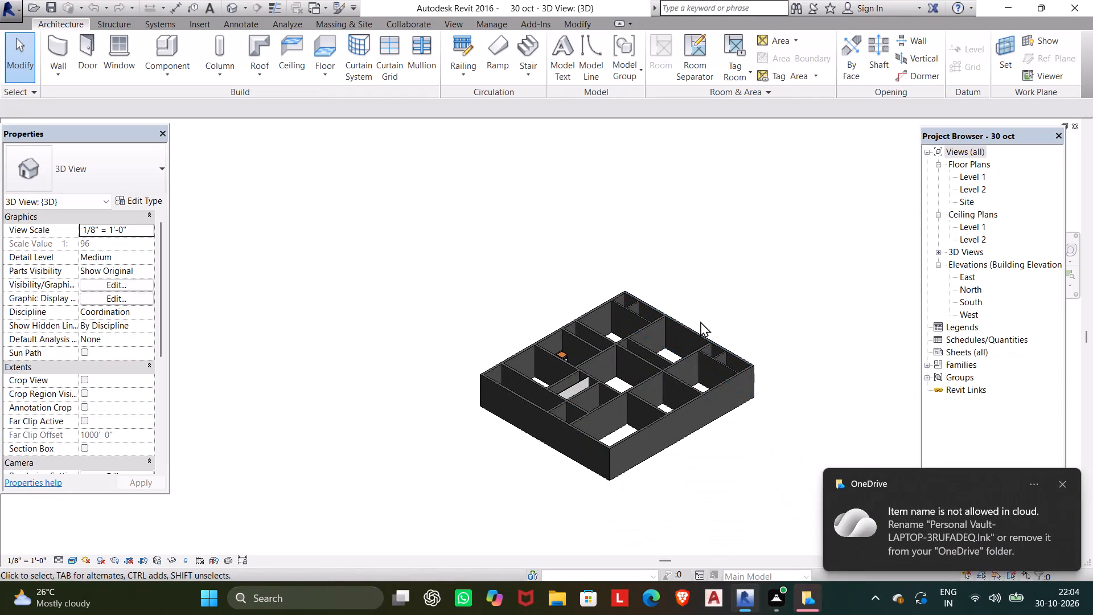
Dismiss the OneDrive notification.
click(1058, 484)
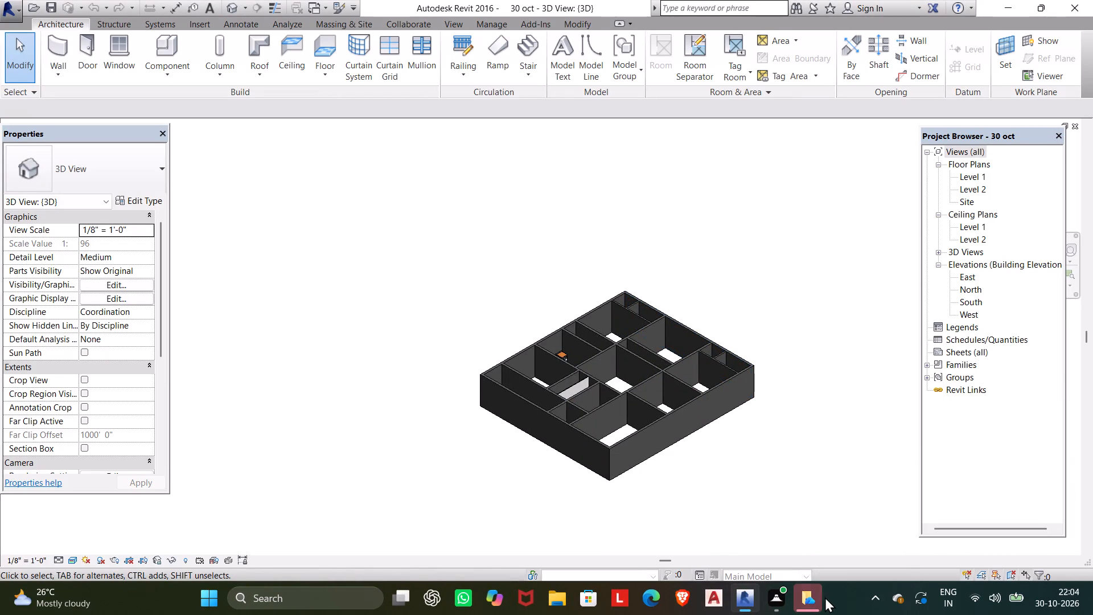
click(871, 491)
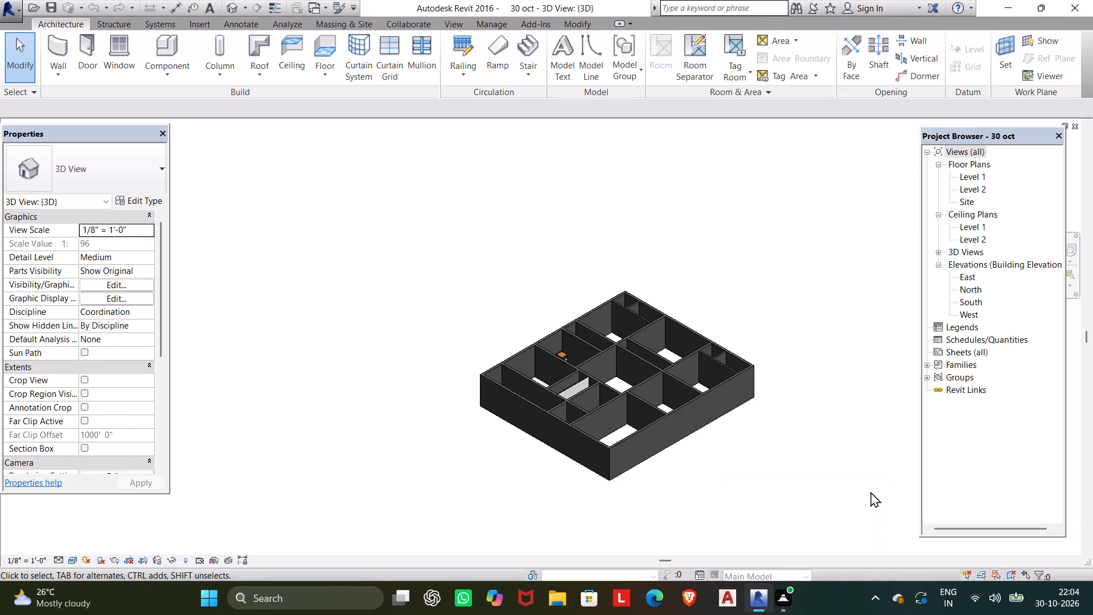
Open the Level 1 floor plan and examine the kitchen layout around the counter top and sink.
double_click(977, 174)
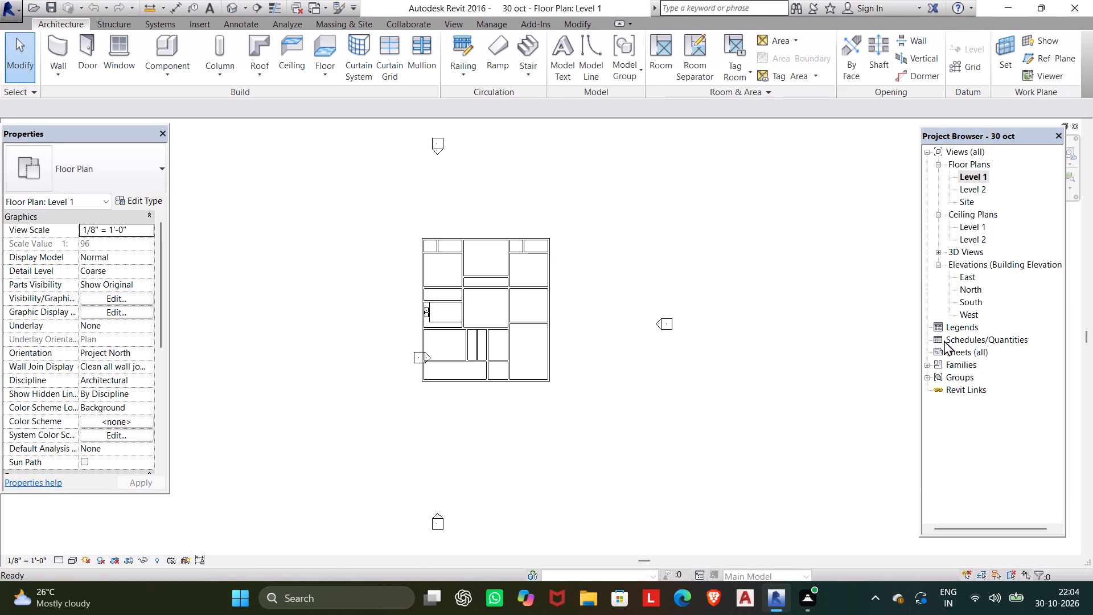
scroll(408, 264, up, 6)
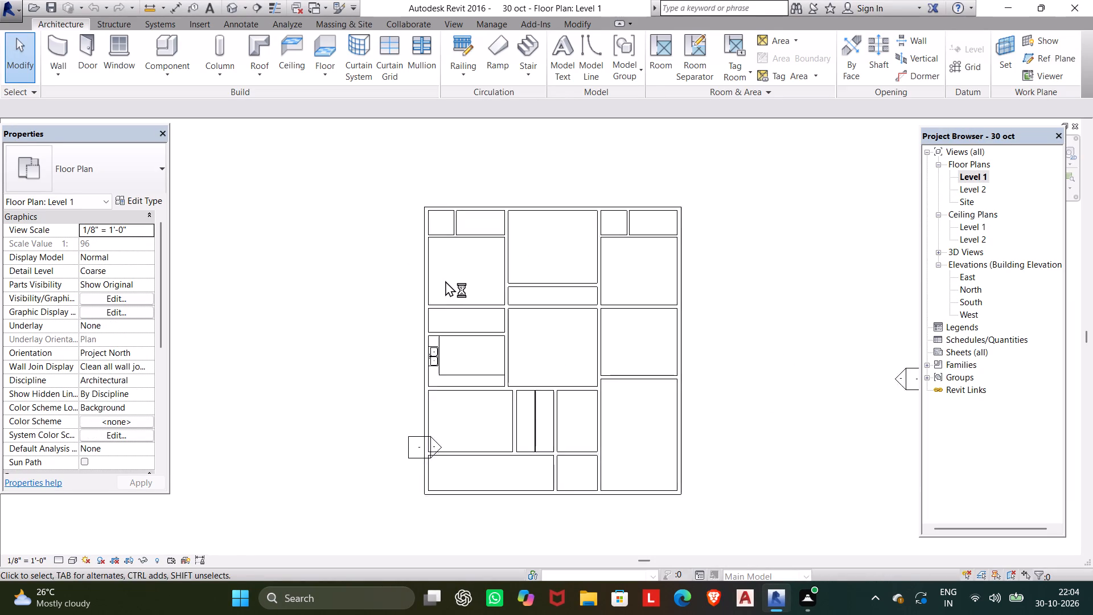
scroll(435, 391, up, 5)
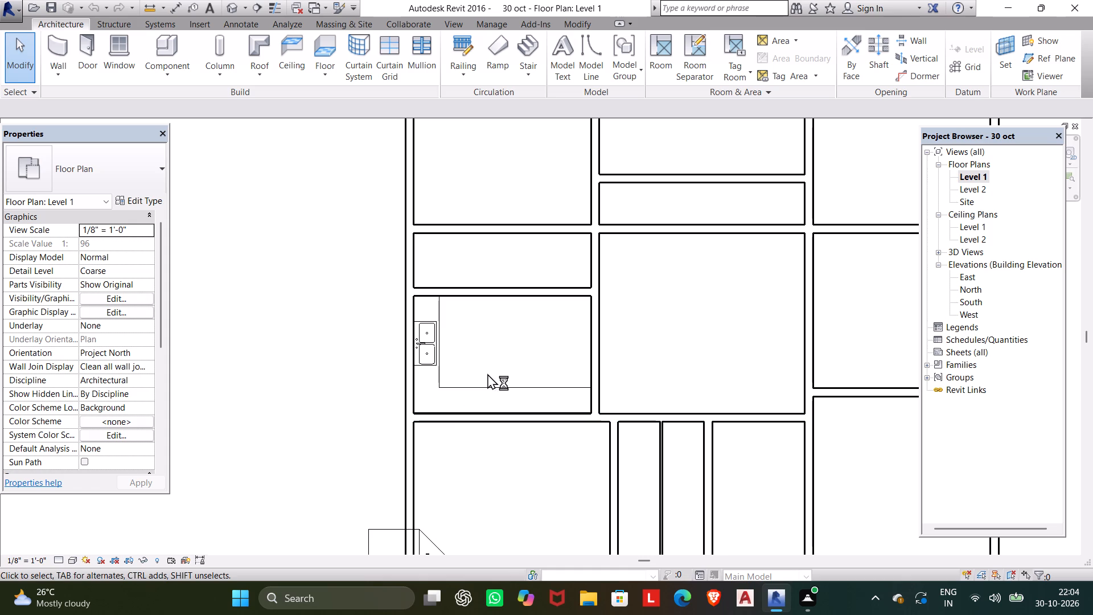
scroll(474, 378, down, 3)
middle_drag(467, 371, 428, 311)
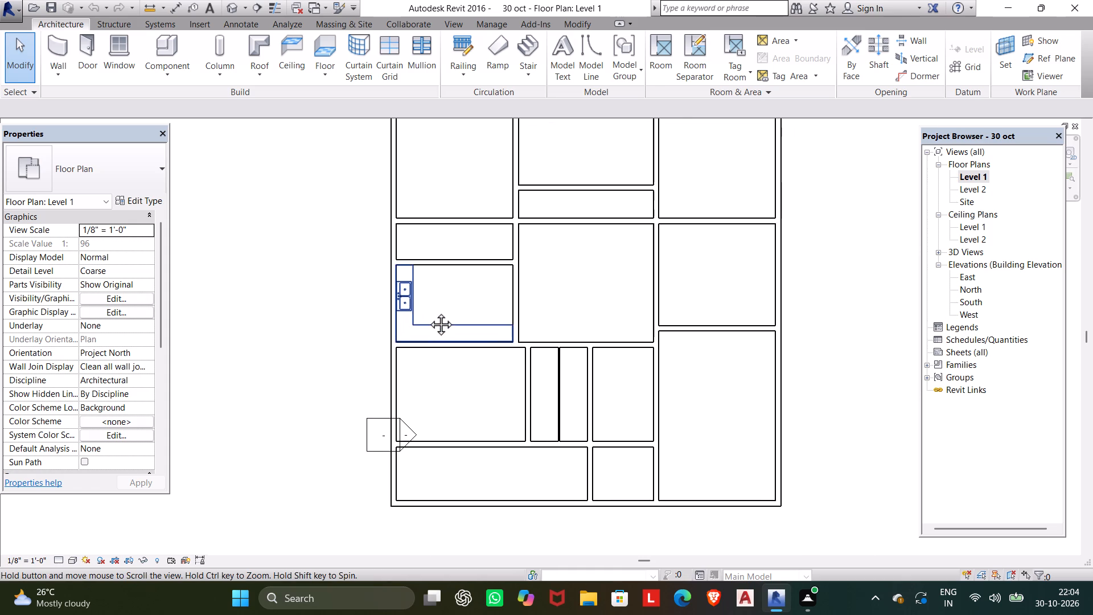
middle_drag(428, 311, 475, 436)
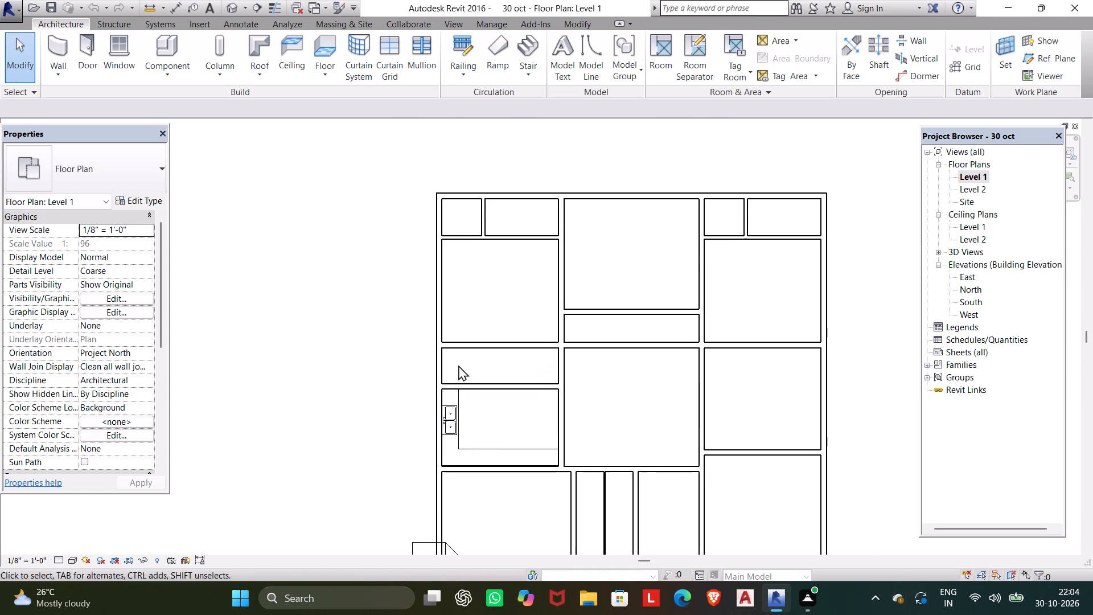
scroll(463, 358, down, 1)
middle_drag(463, 358, 458, 202)
middle_drag(474, 272, 476, 337)
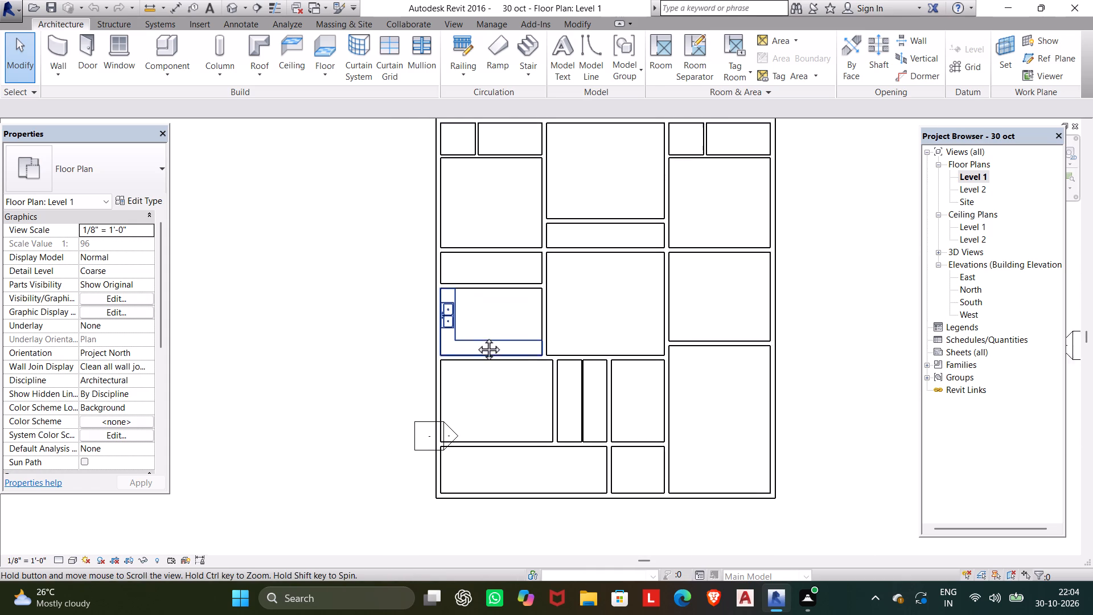
middle_drag(476, 337, 476, 340)
scroll(454, 333, up, 8)
scroll(482, 346, down, 4)
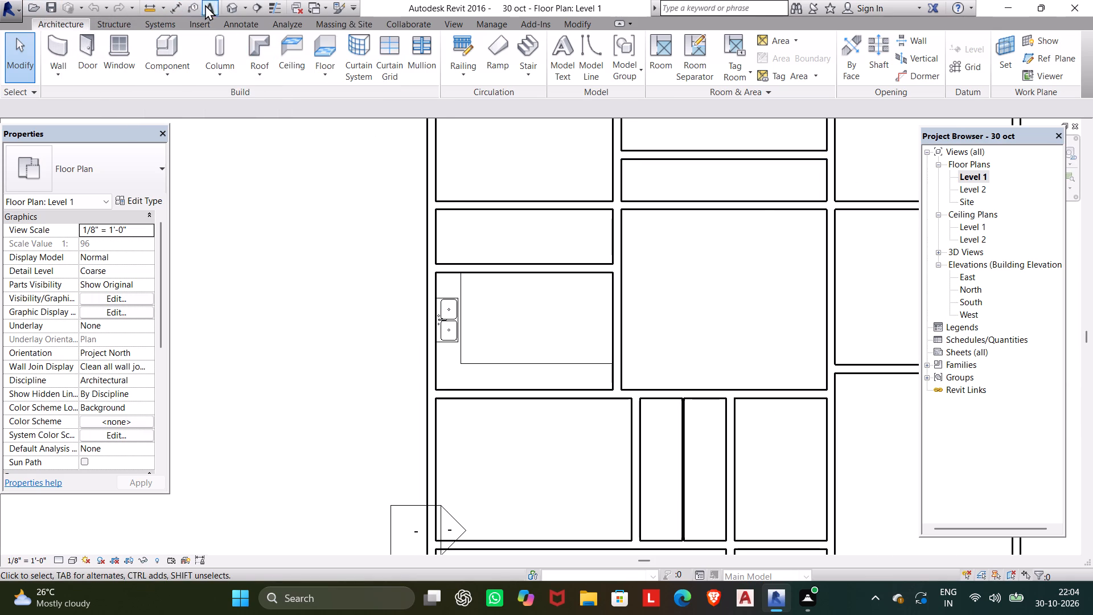
In the 3D view, nudge the cook top toward the counter's backsplash, about 8'-2" from the opposite kitchen wall.
click(224, 7)
scroll(640, 296, up, 3)
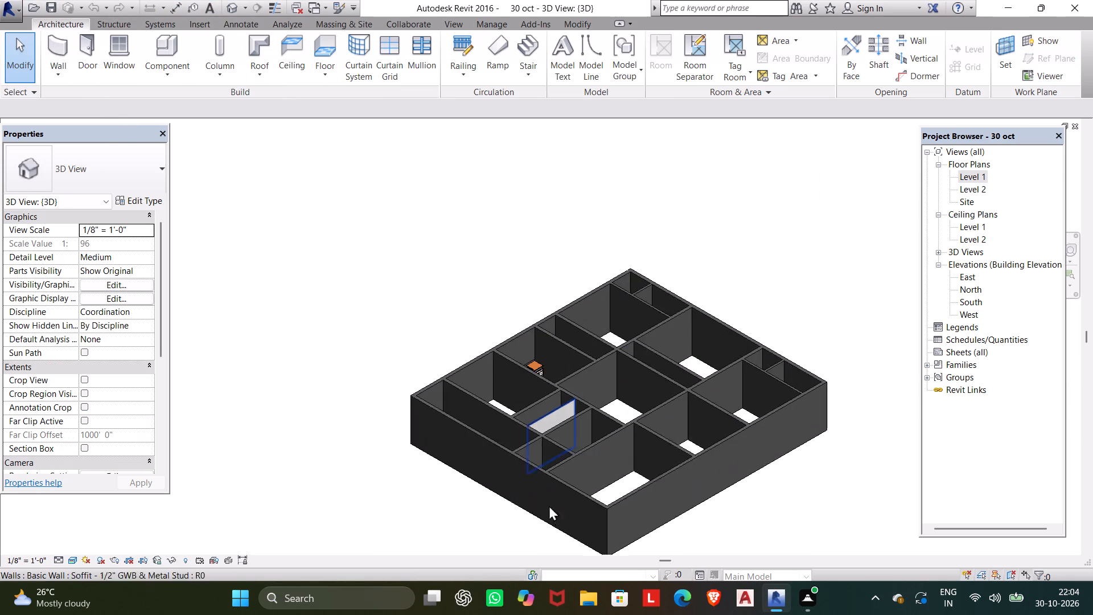
scroll(549, 505, up, 5)
shift+middle_drag(578, 222, 579, 222)
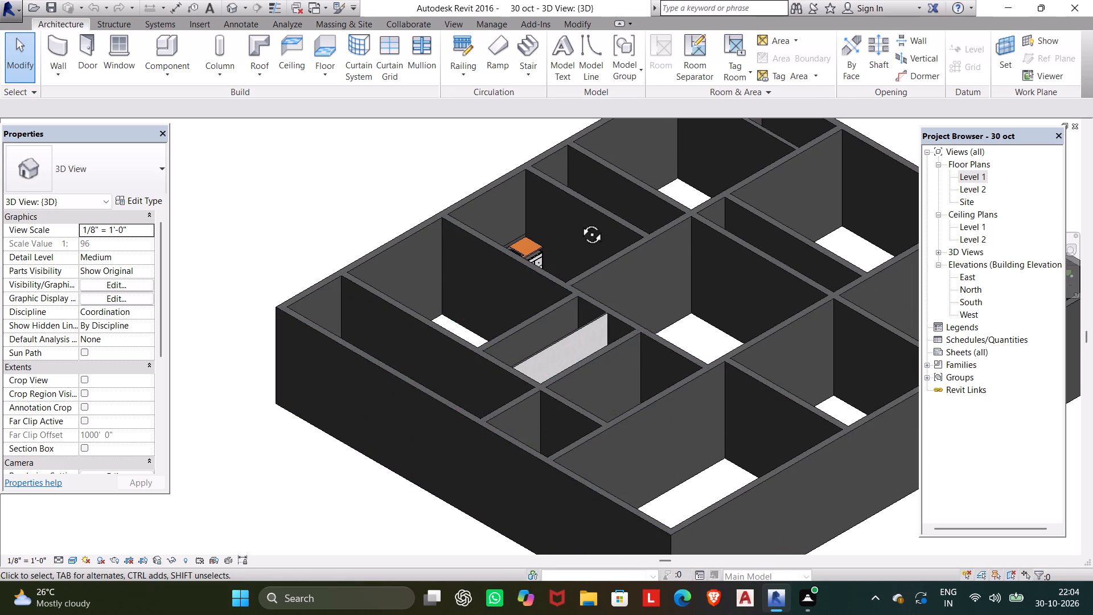
shift+middle_drag(579, 222, 435, 266)
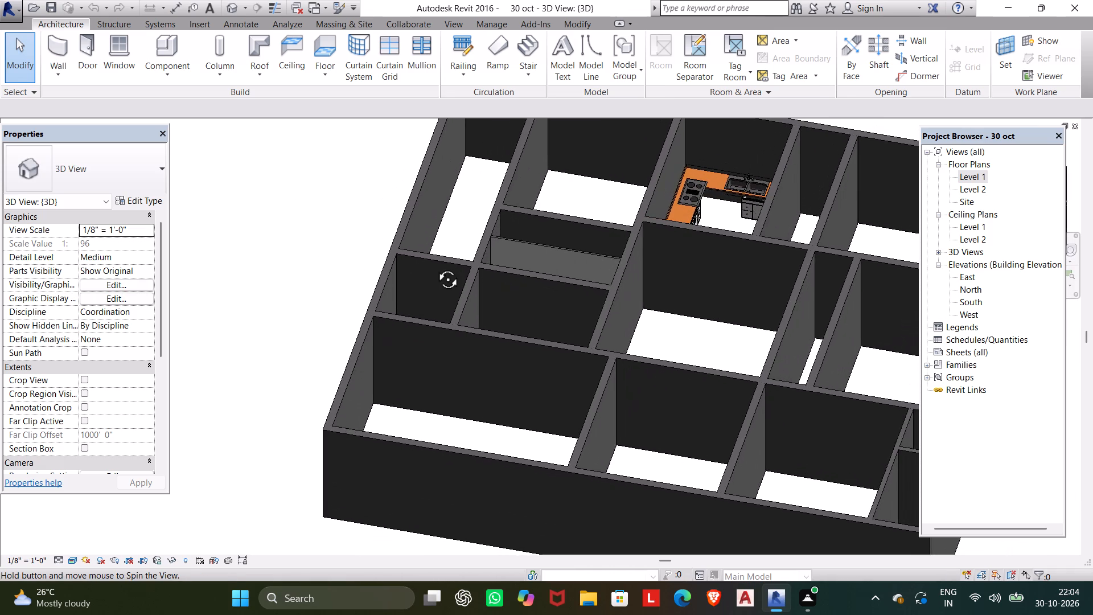
shift+middle_drag(435, 266, 437, 262)
scroll(712, 197, up, 4)
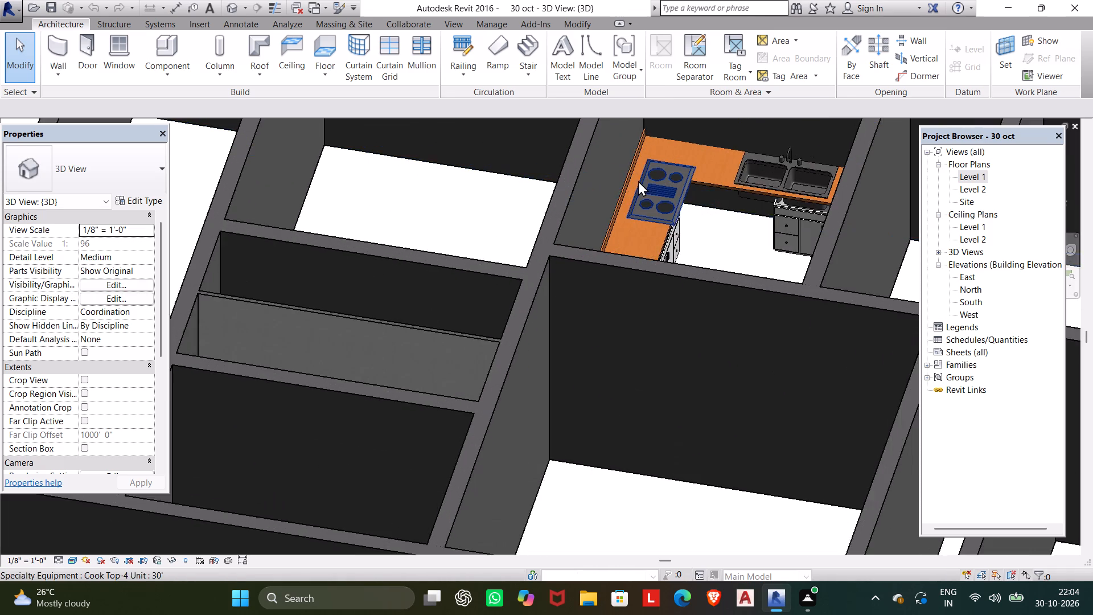
scroll(638, 181, up, 7)
click(660, 204)
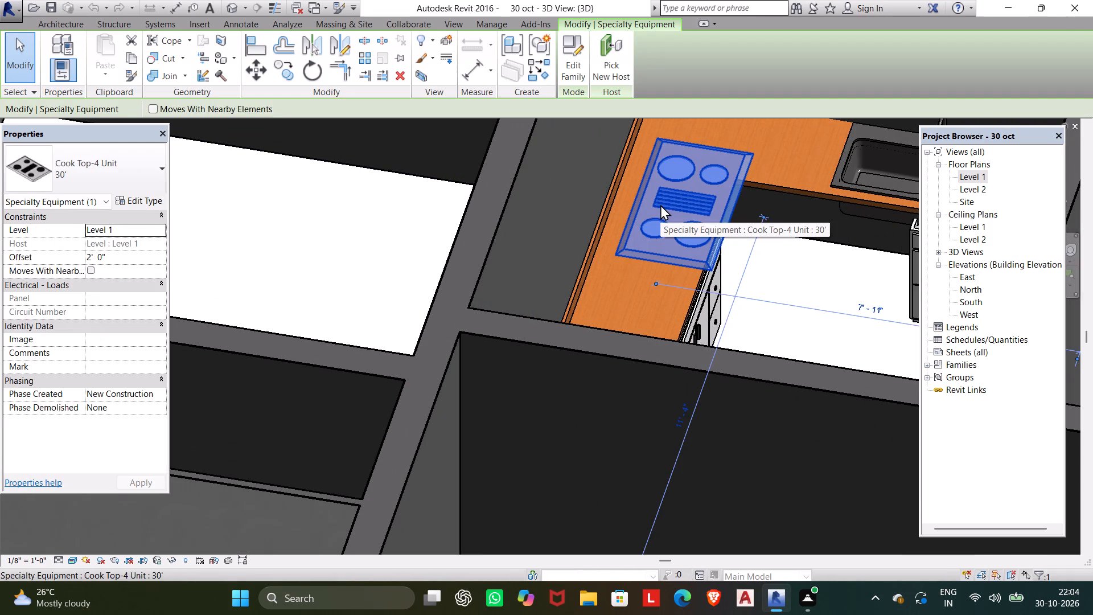
key(Left)
key(Left)
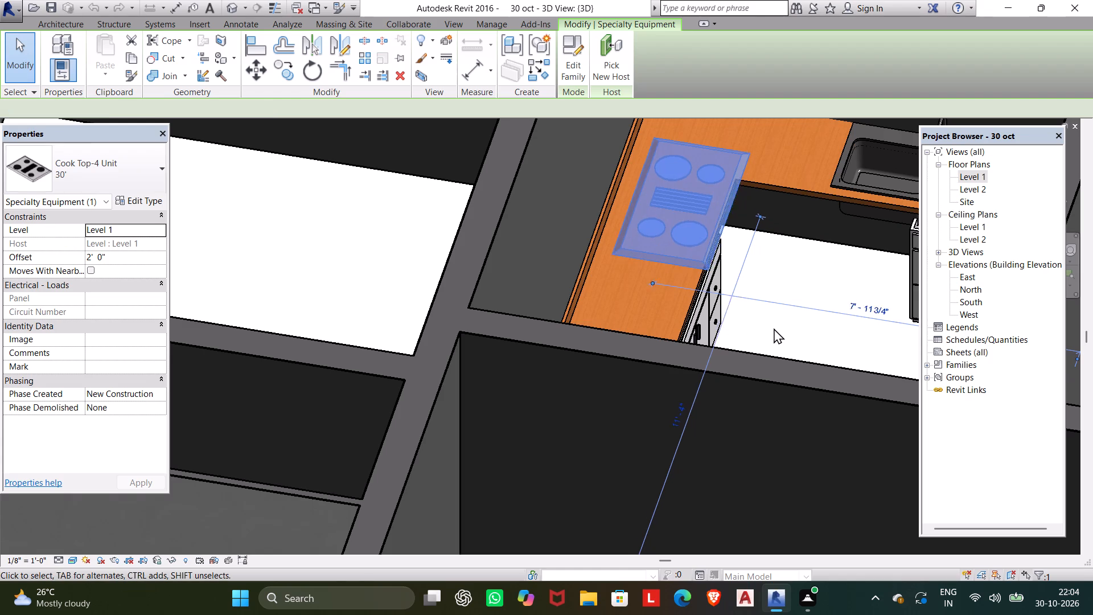
key(Left)
key(Left)
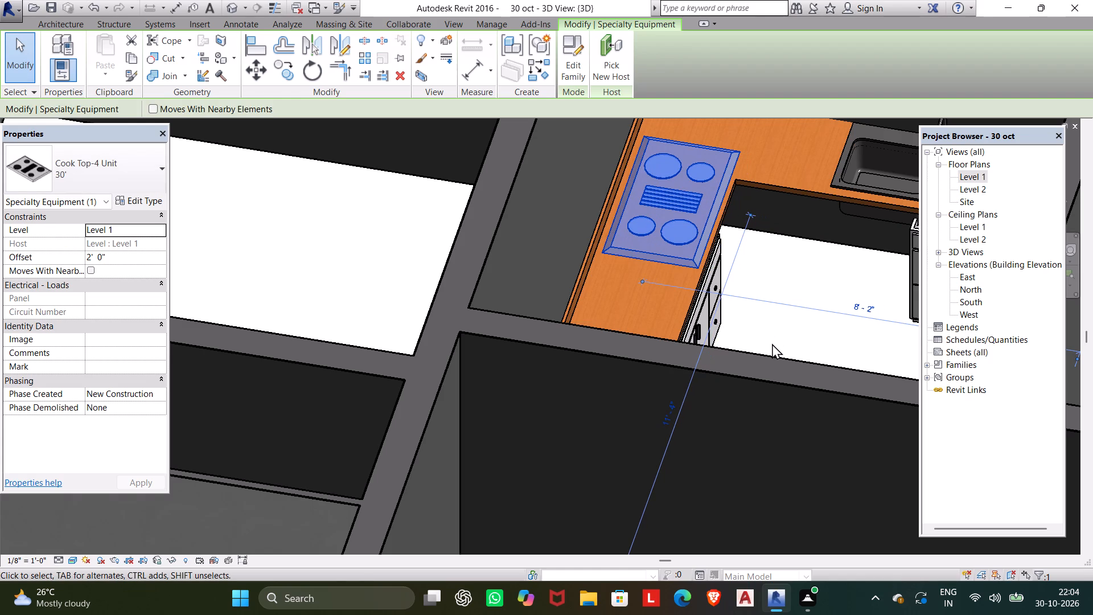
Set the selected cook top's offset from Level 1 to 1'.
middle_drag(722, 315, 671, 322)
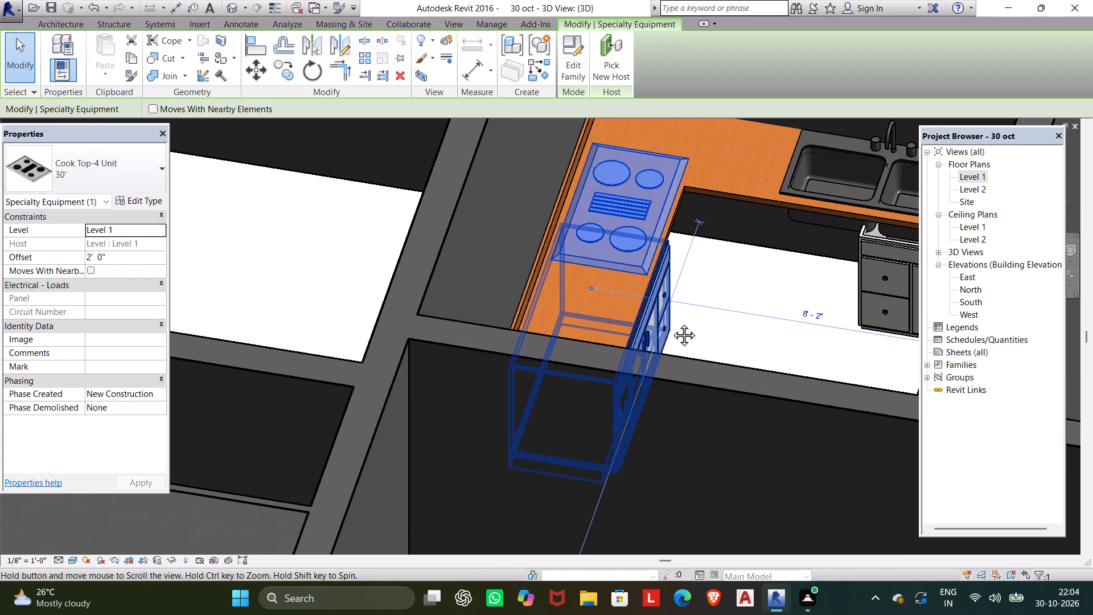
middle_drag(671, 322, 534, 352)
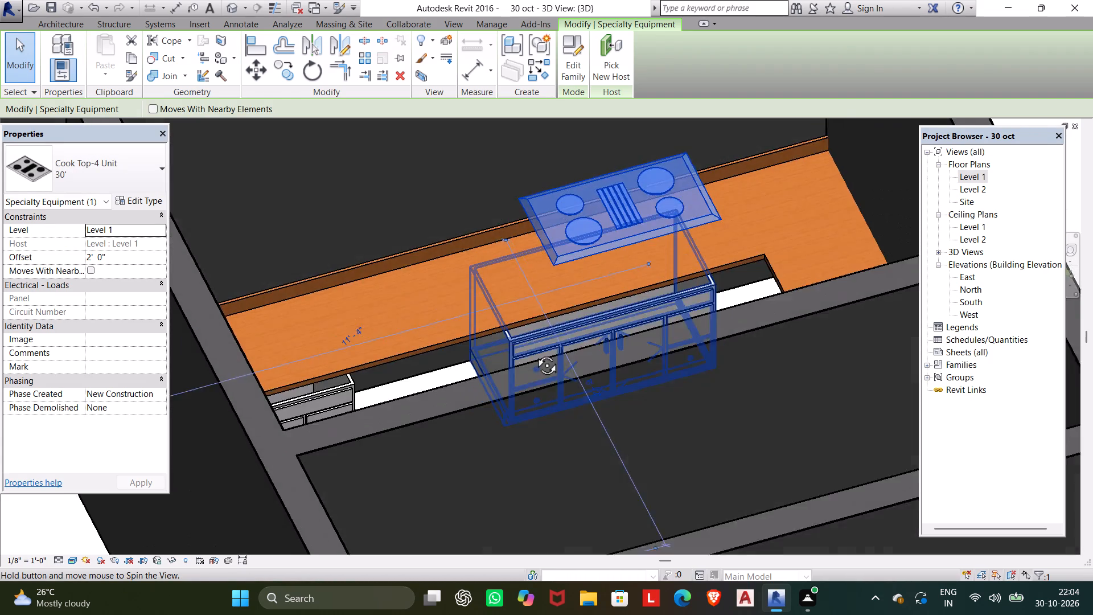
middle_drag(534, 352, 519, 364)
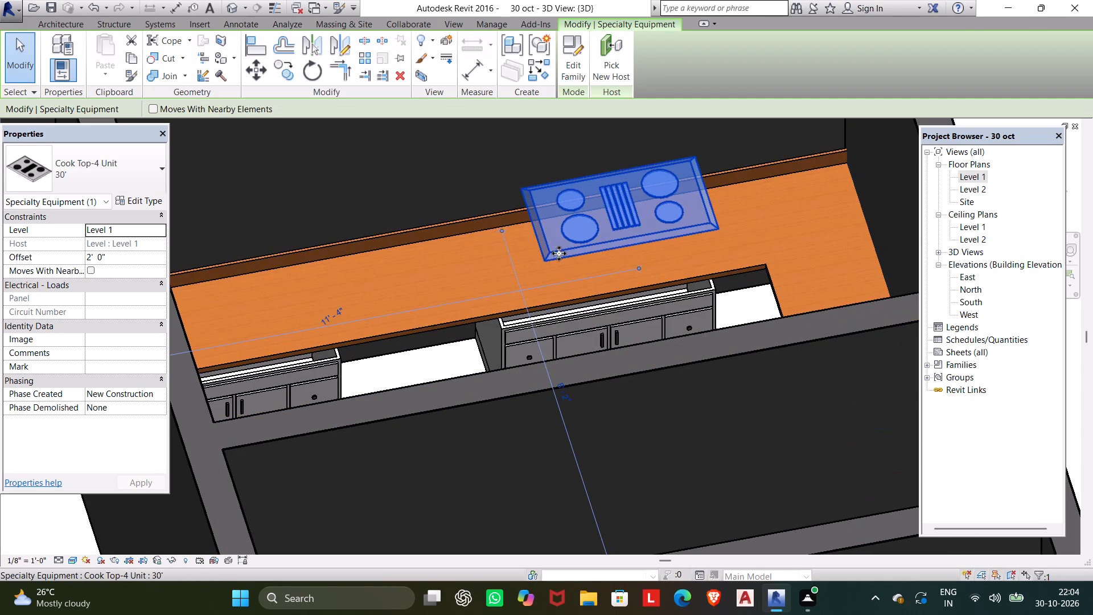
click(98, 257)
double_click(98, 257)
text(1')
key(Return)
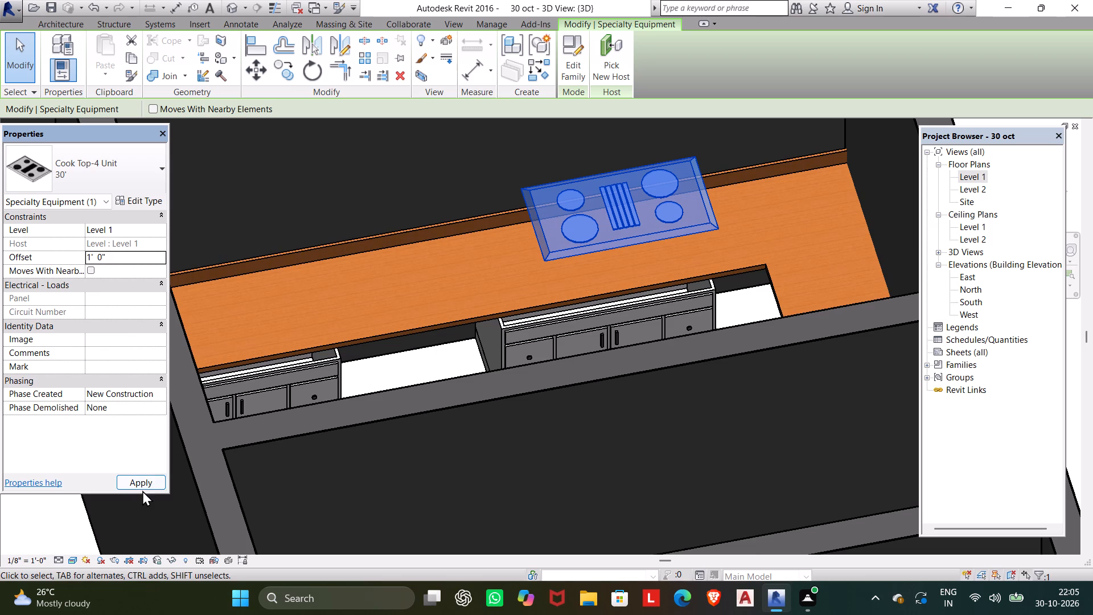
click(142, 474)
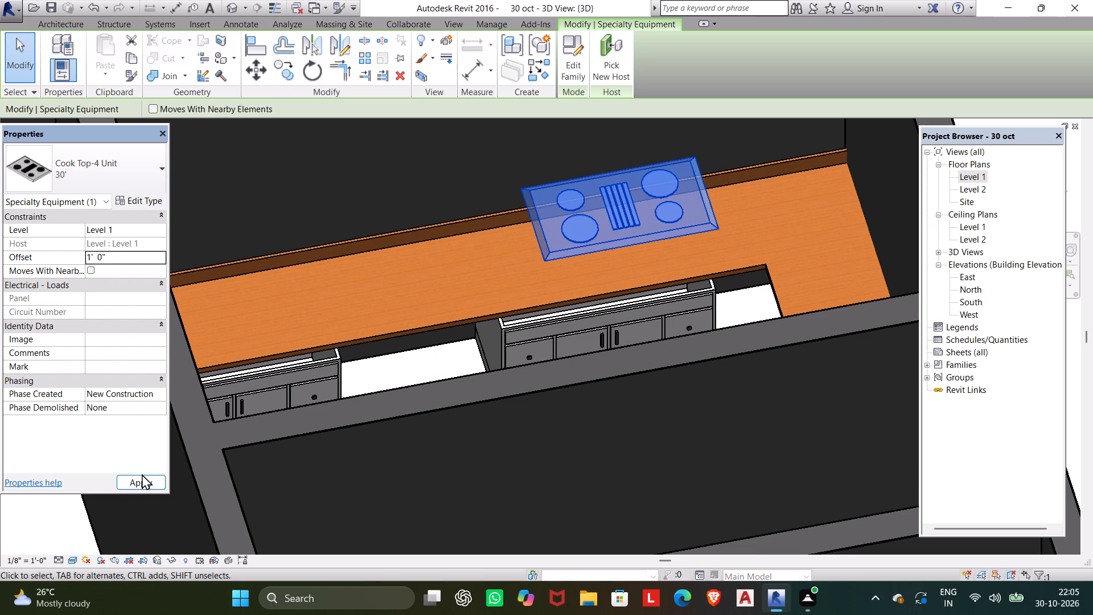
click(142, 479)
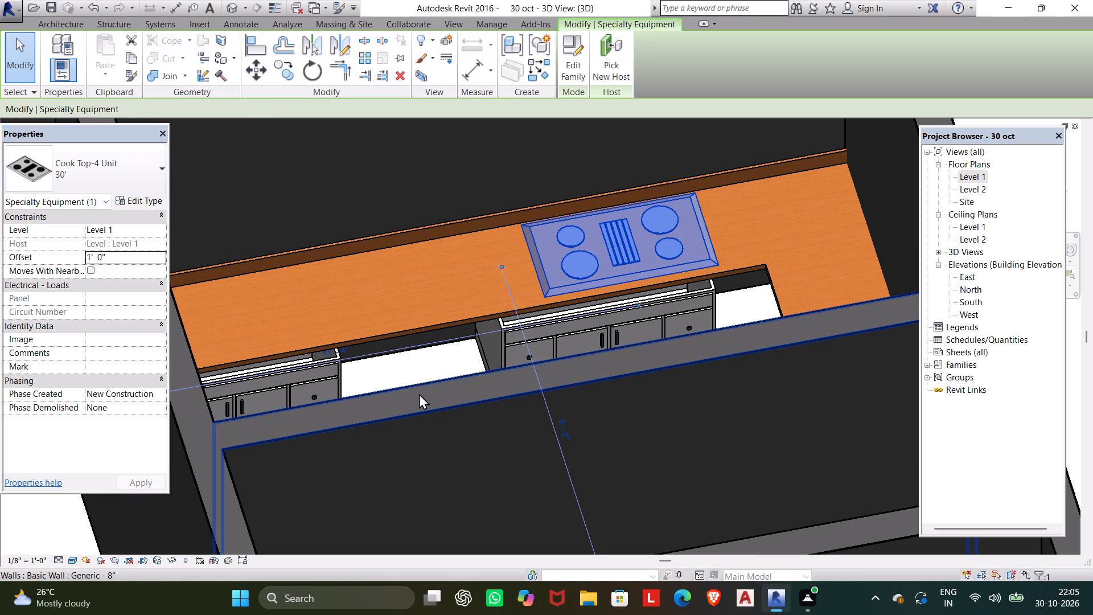
Set the selected cook top's offset from Level 1 to 0.5' (6").
shift+middle_drag(688, 333, 626, 323)
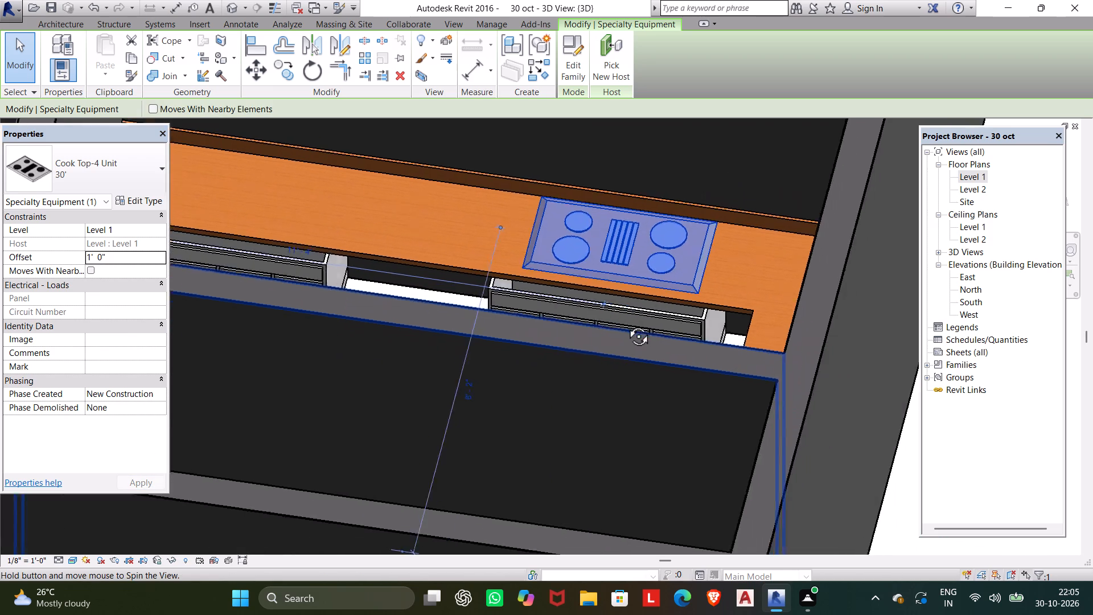
shift+middle_drag(626, 323, 750, 245)
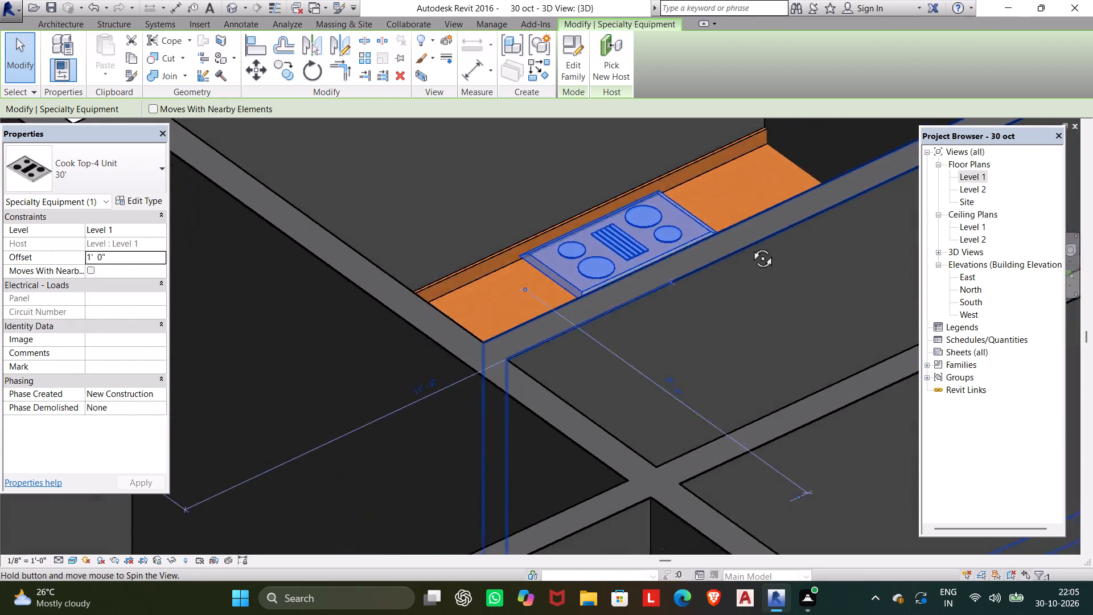
shift+middle_drag(750, 245, 724, 290)
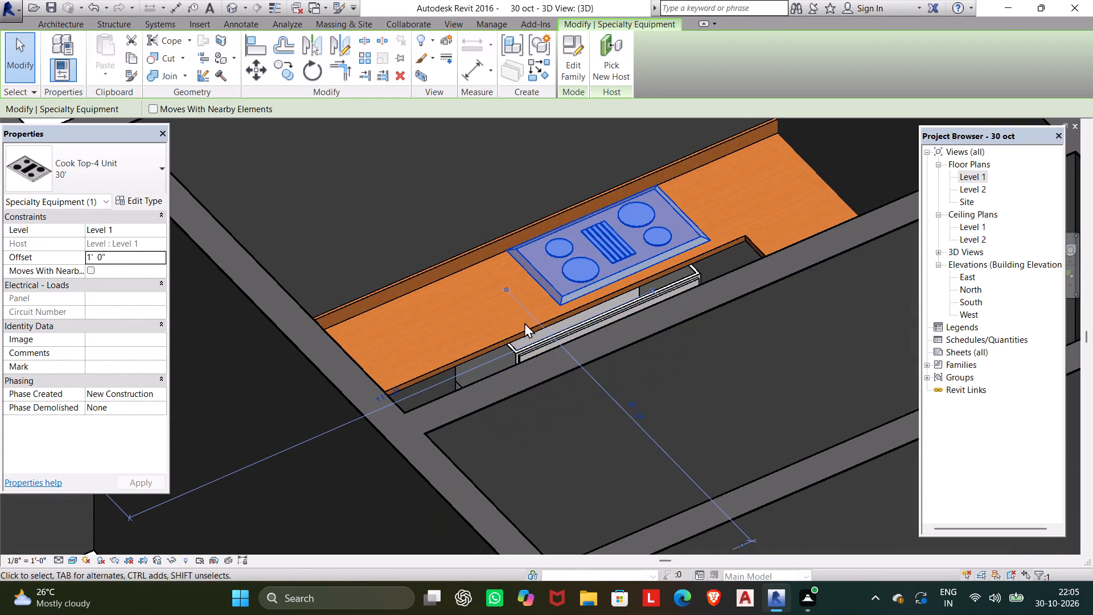
shift+middle_drag(458, 334, 518, 284)
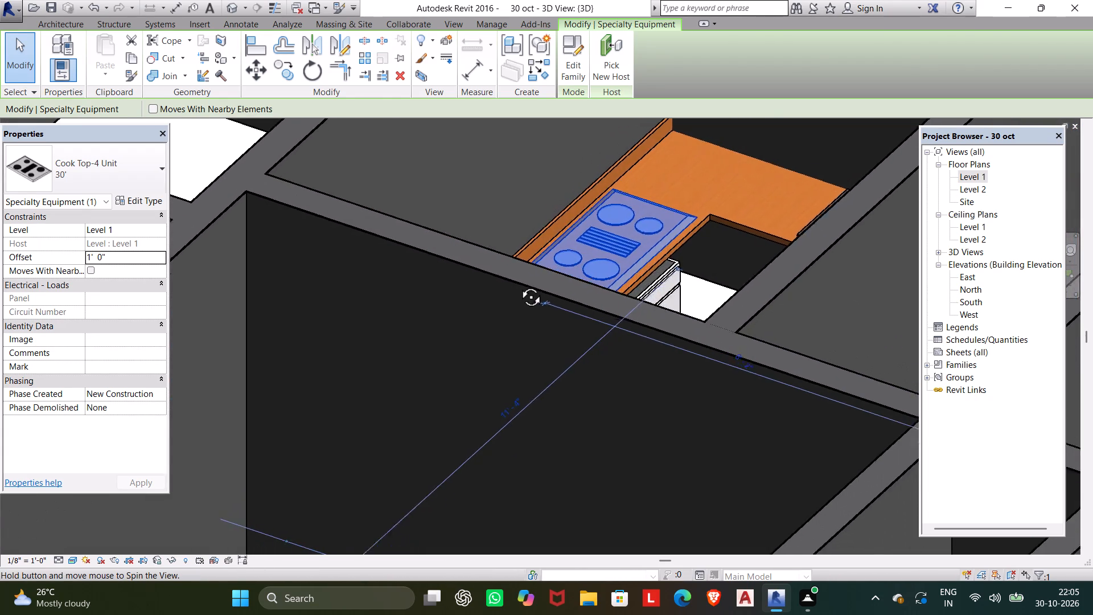
shift+middle_drag(518, 284, 508, 285)
drag(118, 245, 118, 253)
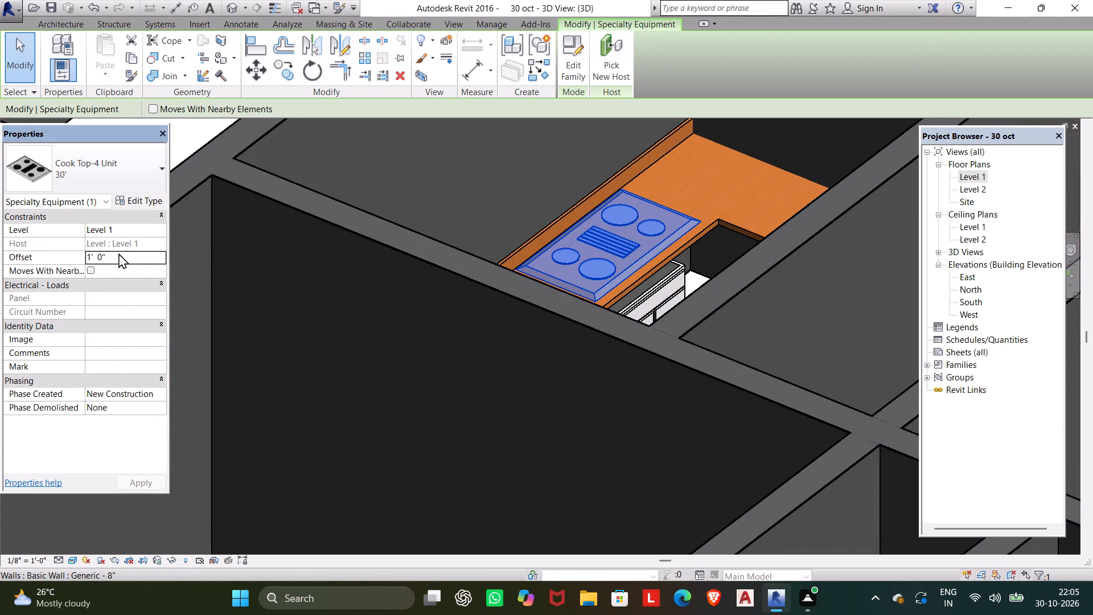
click(118, 254)
text(0.5')
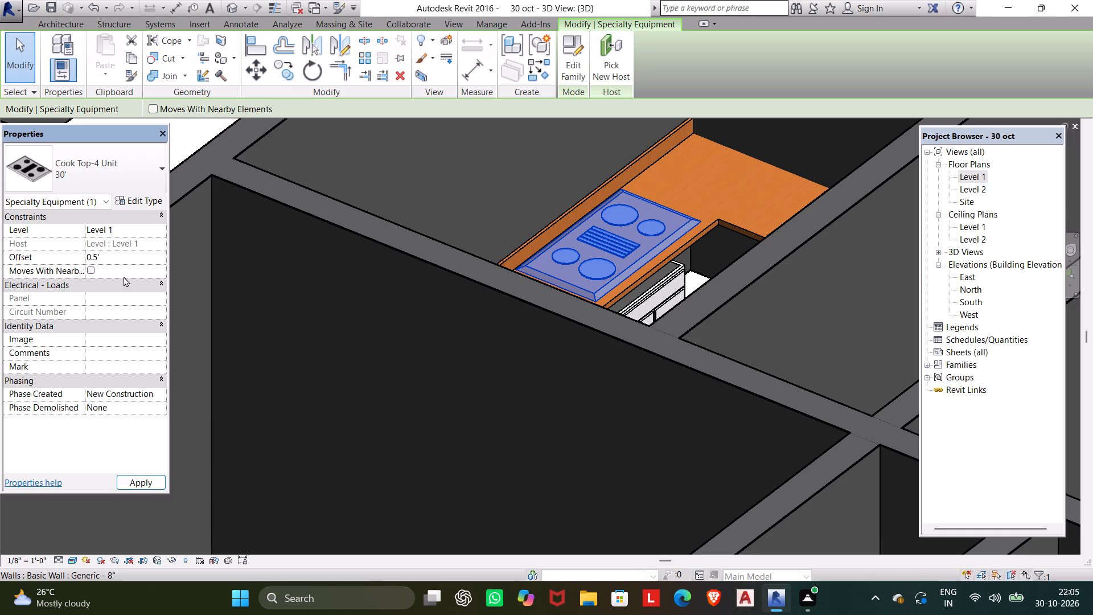
click(137, 483)
Close the Autodesk pop-up and nudge the cook top toward the backsplash, about 8'-6 1/2" from the opposite kitchen wall.
middle_drag(595, 355, 527, 463)
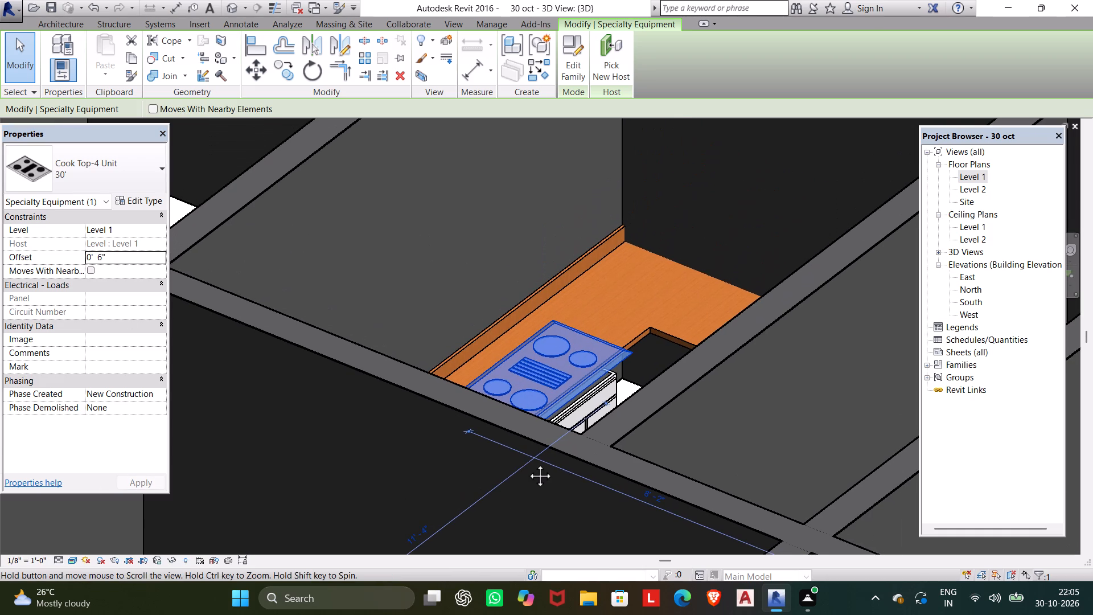
middle_drag(527, 463, 502, 596)
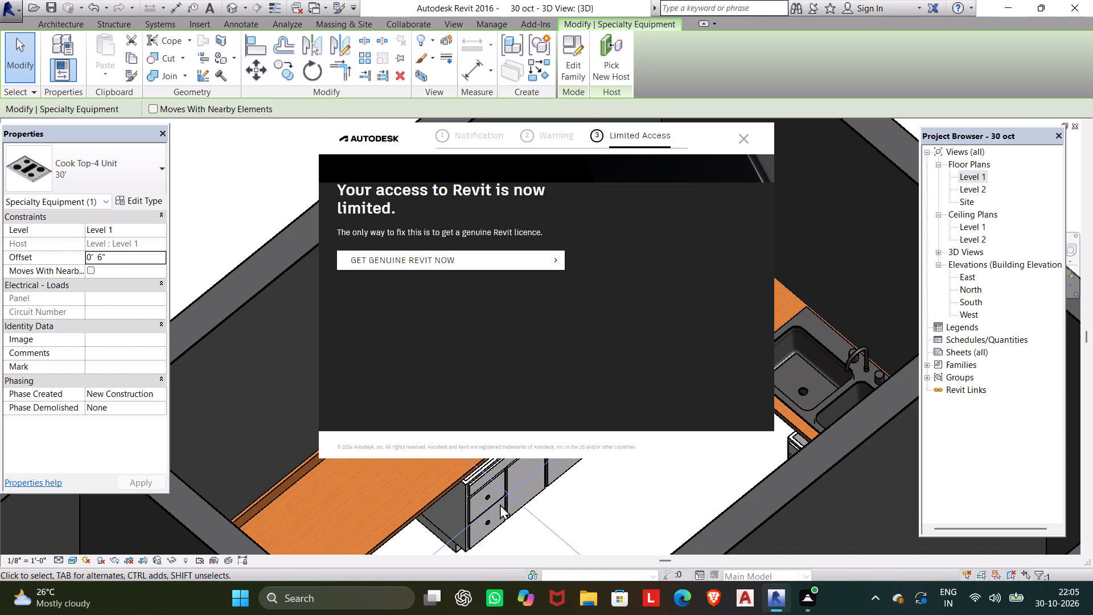
click(746, 141)
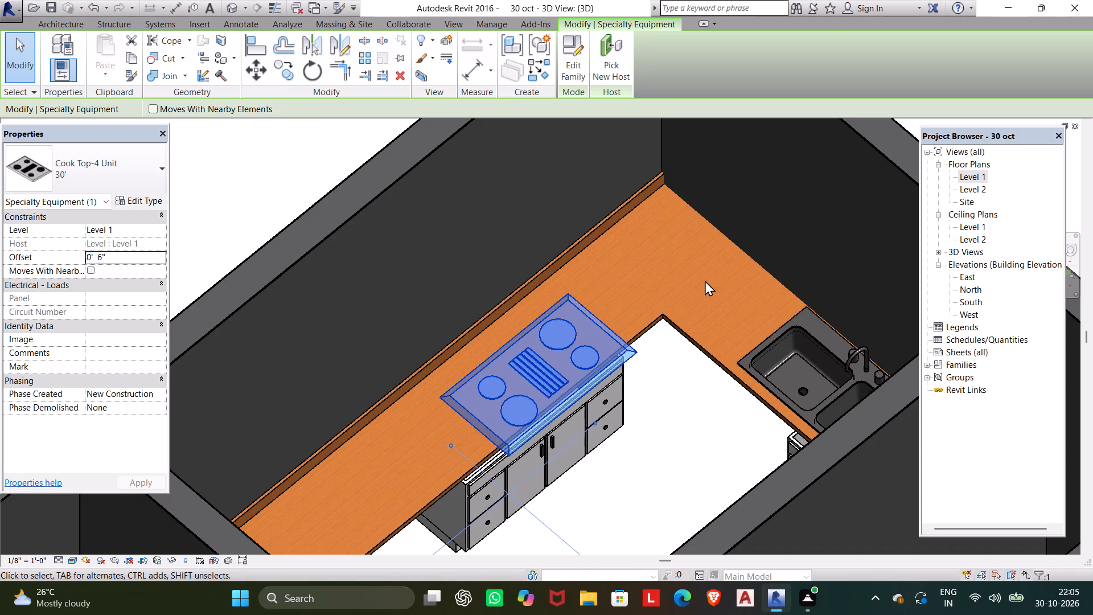
key(Down)
key(Down)
key(Up)
key(Up)
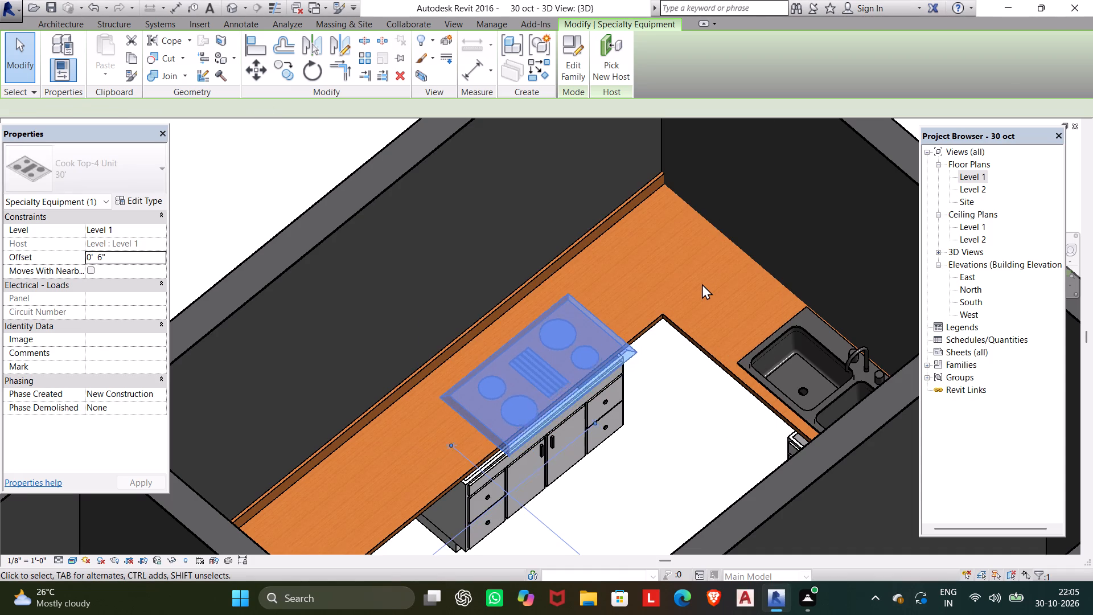
key(Up)
key(Up)
key(Up)
key(Up)
key(Up)
key(Up)
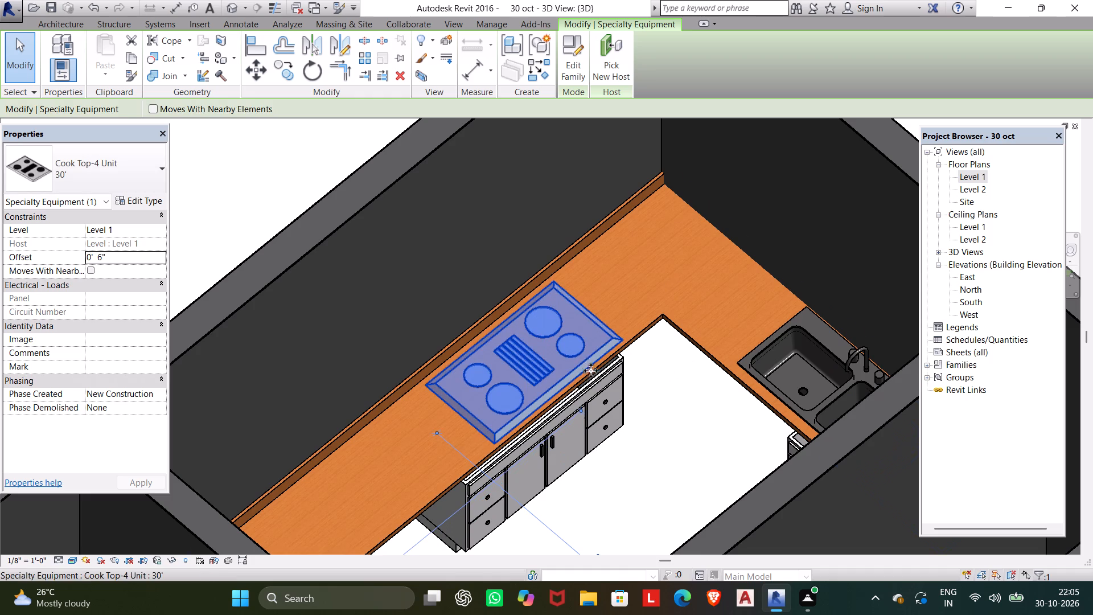
Examine the cook top's placement on the counter top in 3D and in the Level 1 floor plan, leaving nothing selected.
shift+middle_drag(569, 403, 472, 382)
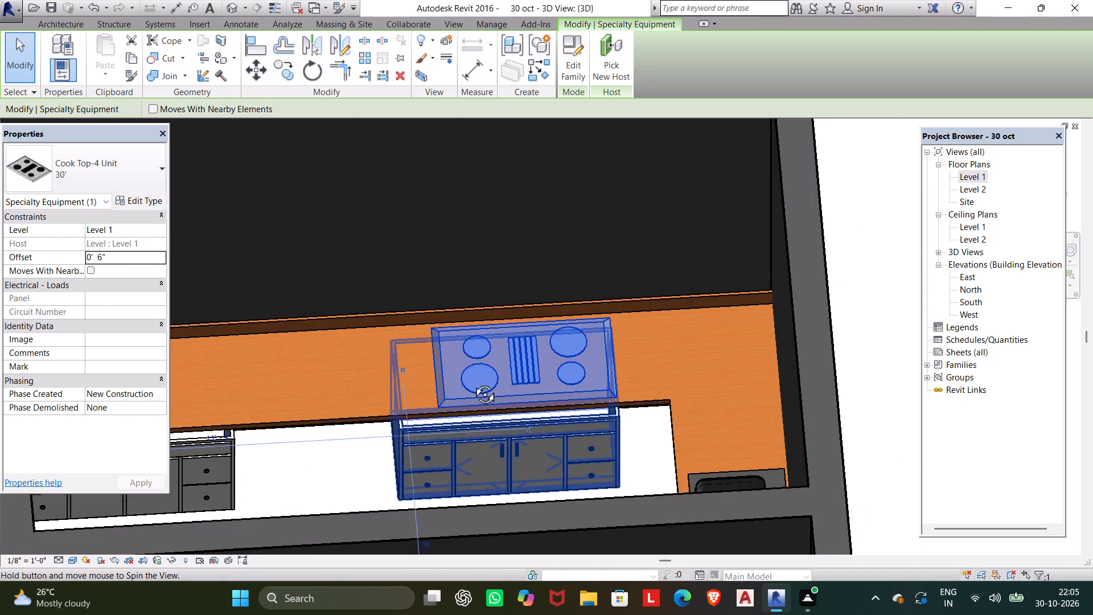
shift+middle_drag(472, 382, 607, 279)
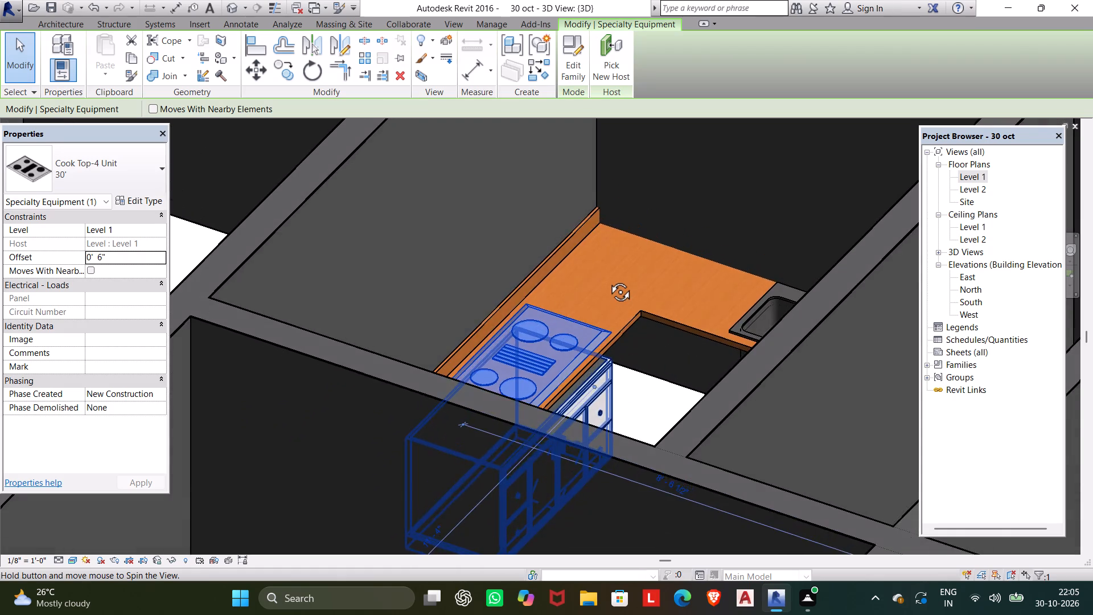
shift+middle_drag(607, 279, 433, 384)
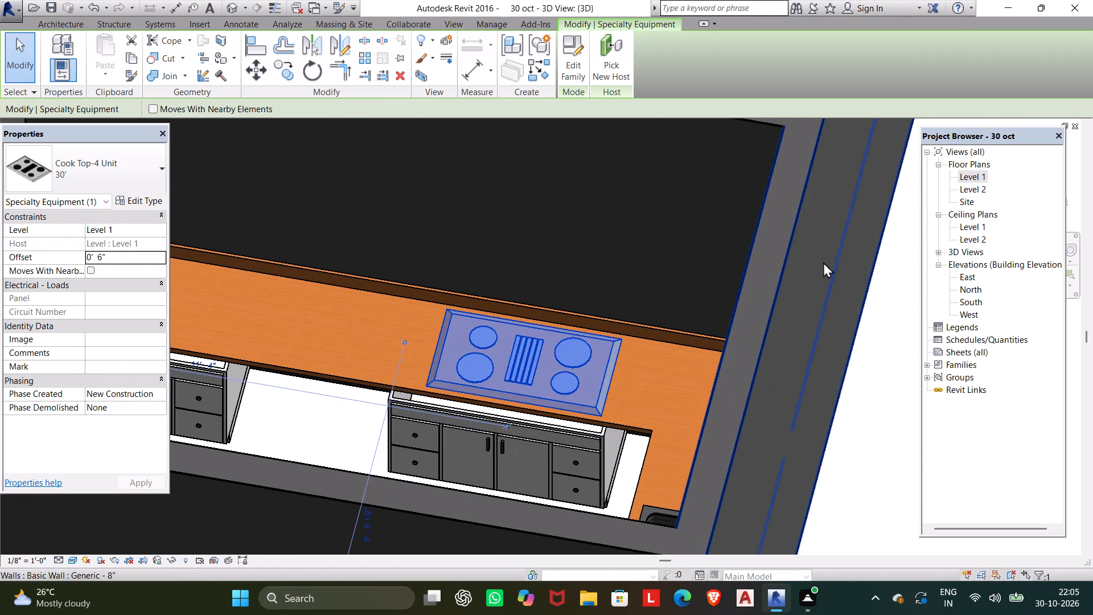
click(972, 168)
double_click(975, 177)
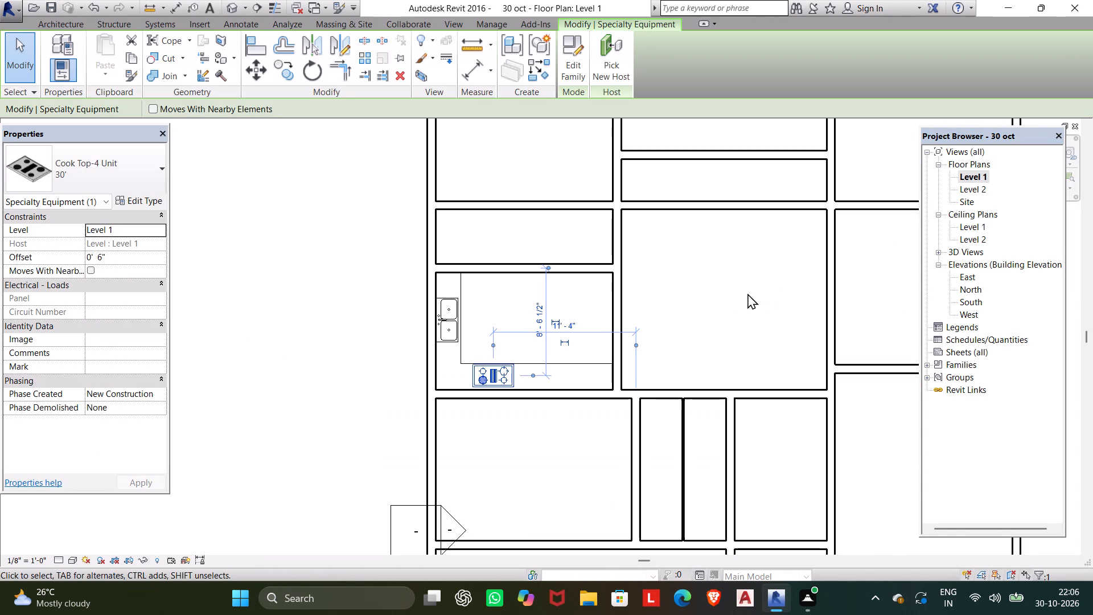
key(Escape)
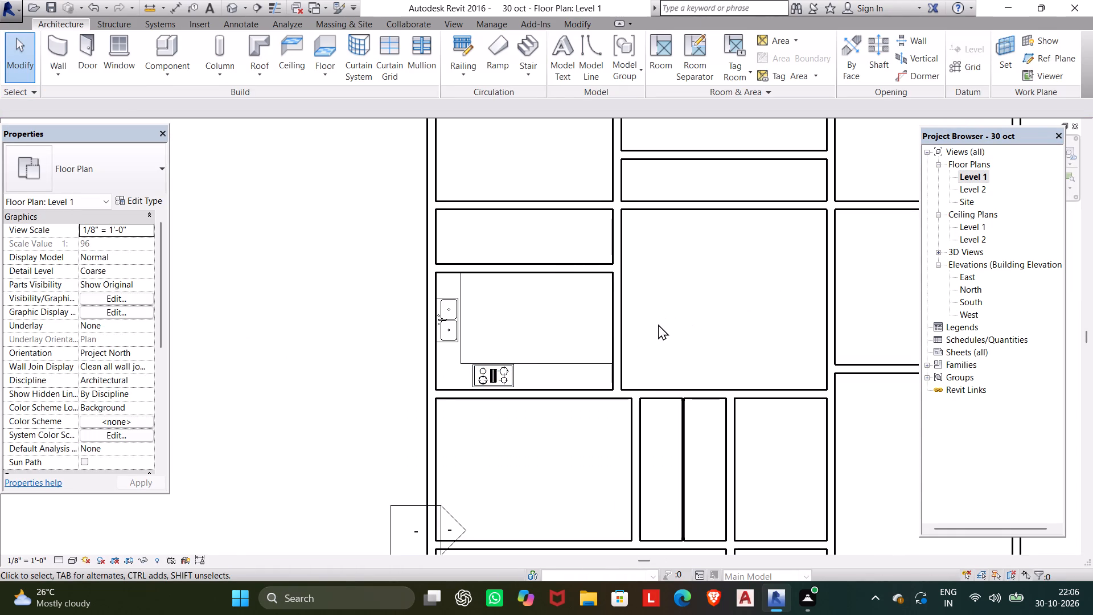
click(454, 350)
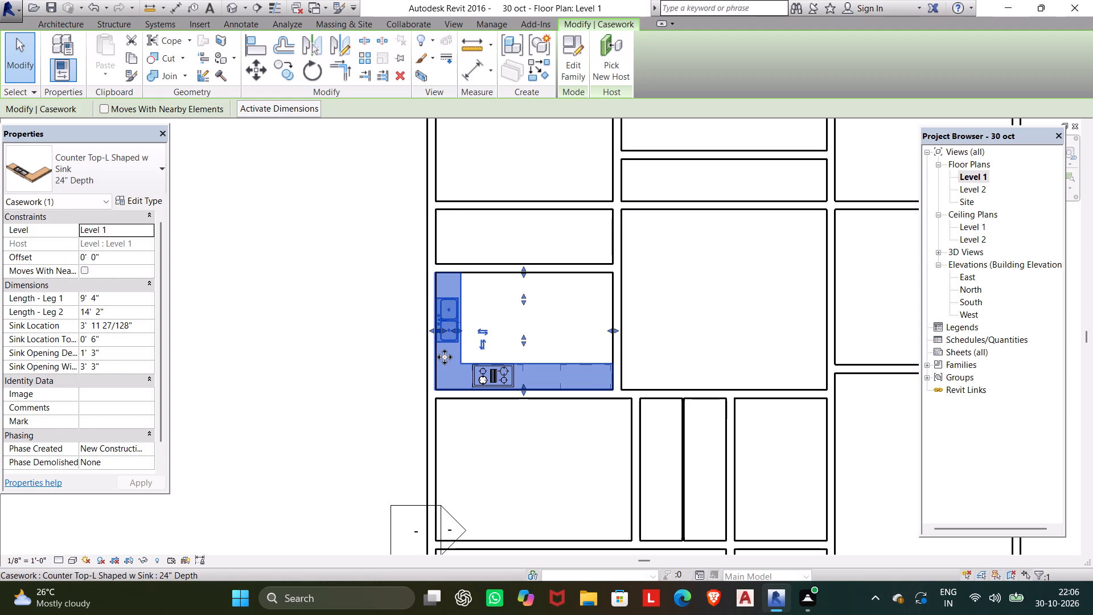
click(557, 373)
key(Escape)
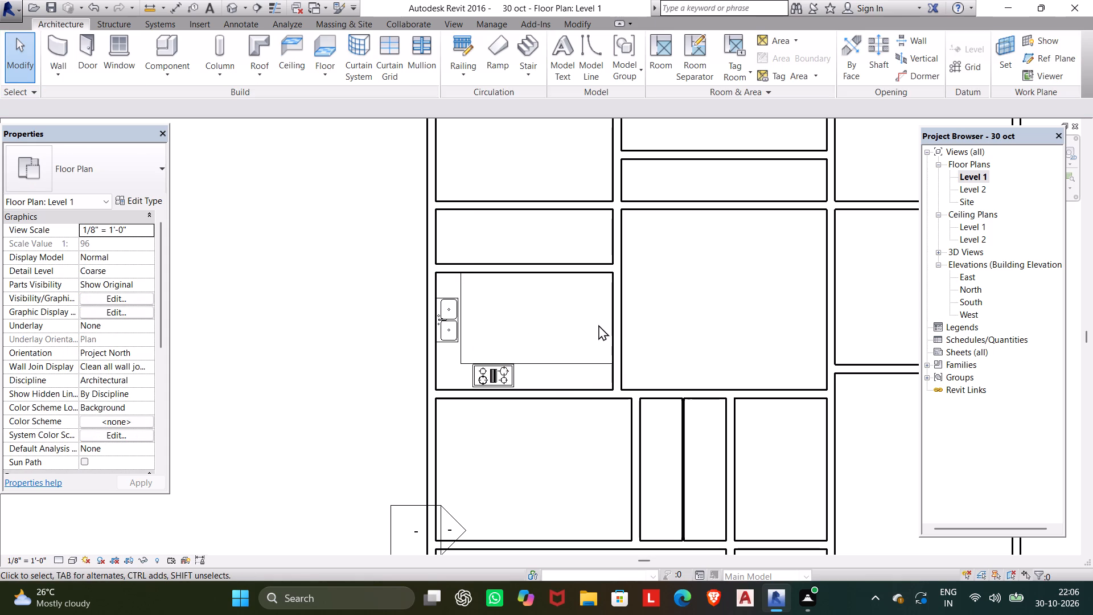
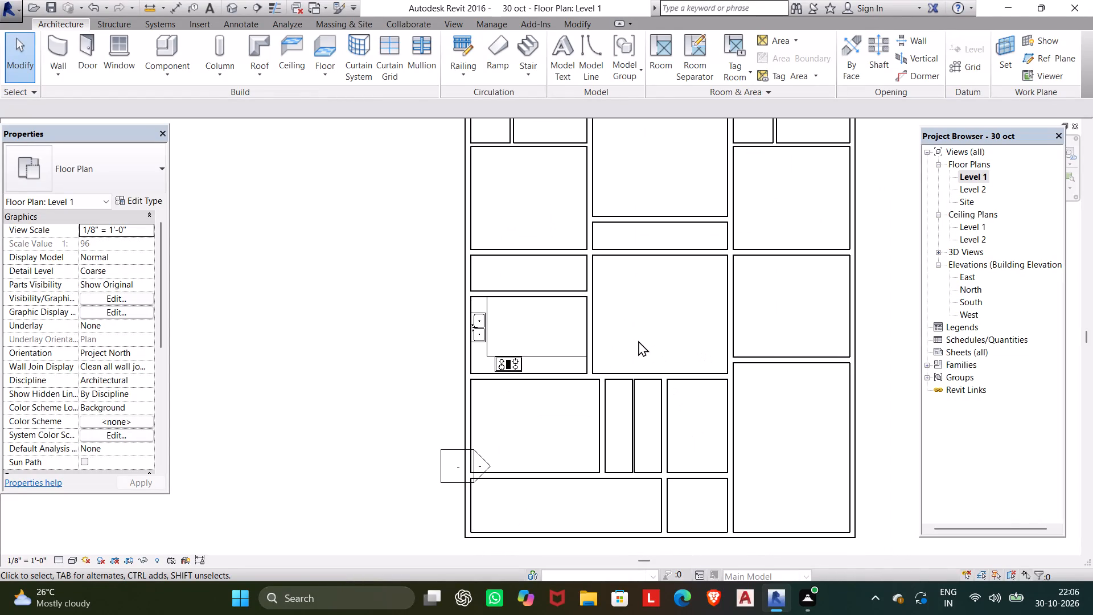
Load the Bed-Box family from the Beds folder of the US Imperial Furniture library, dismissing the Autodesk pop-up.
middle_drag(637, 335, 639, 424)
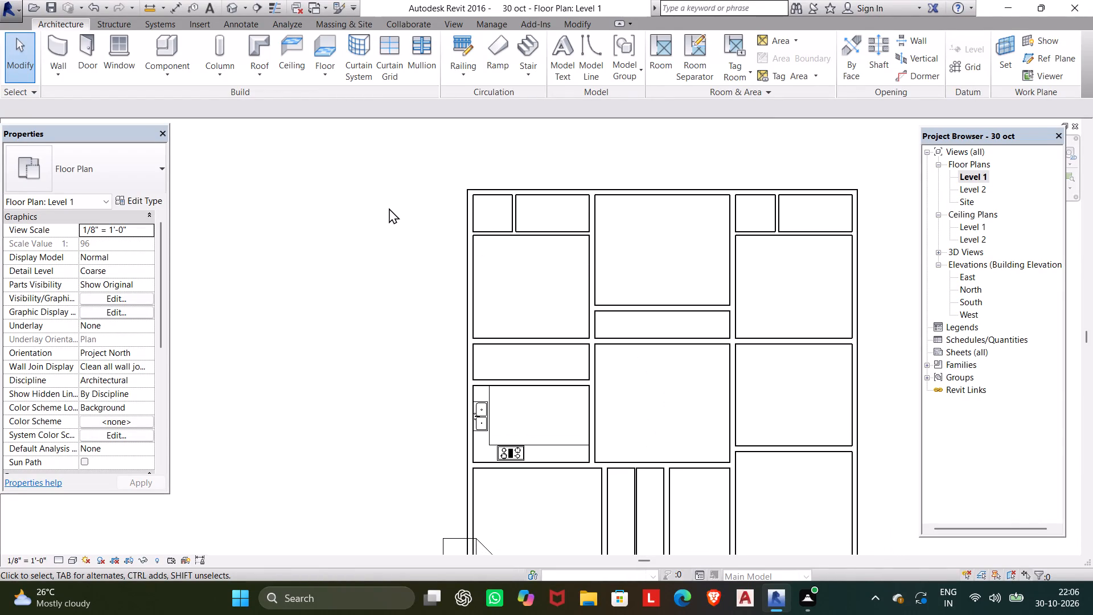
click(149, 47)
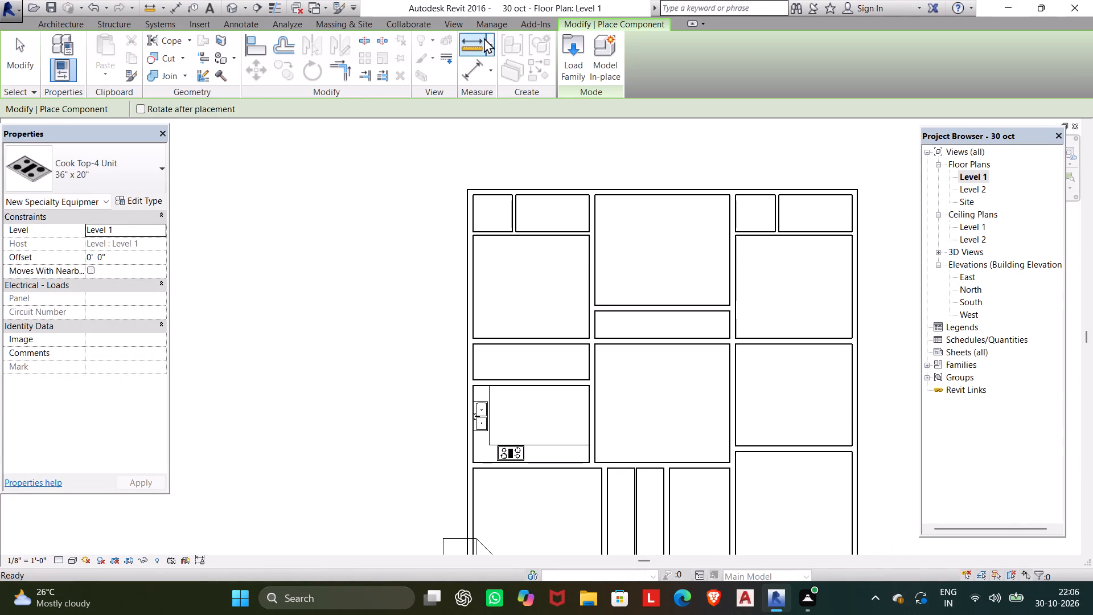
click(570, 57)
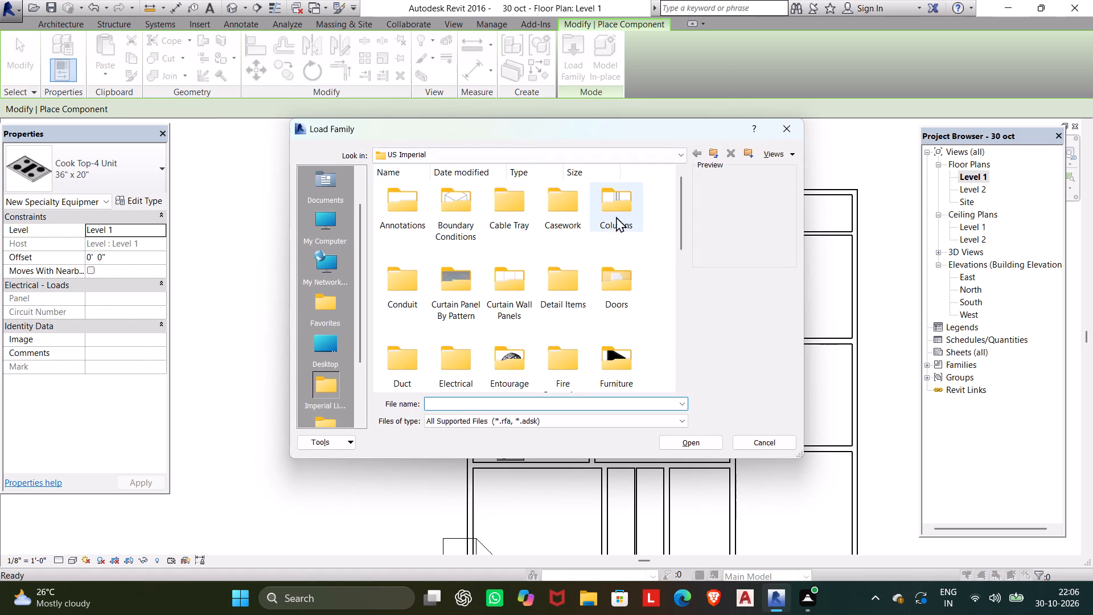
middle_drag(565, 249, 569, 225)
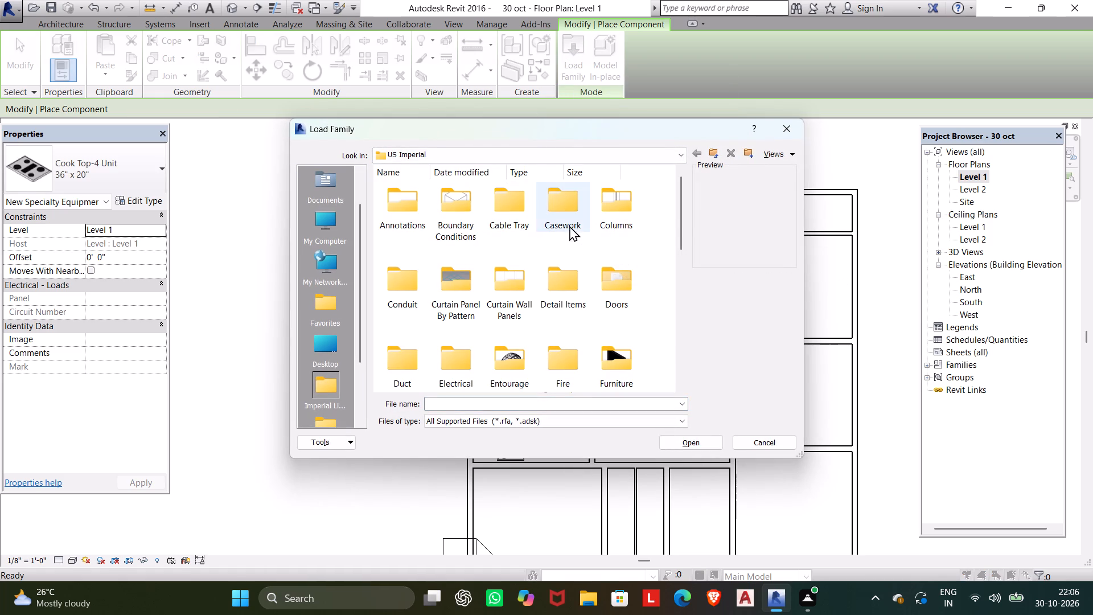
middle_drag(569, 225, 572, 218)
scroll(570, 257, down, 1)
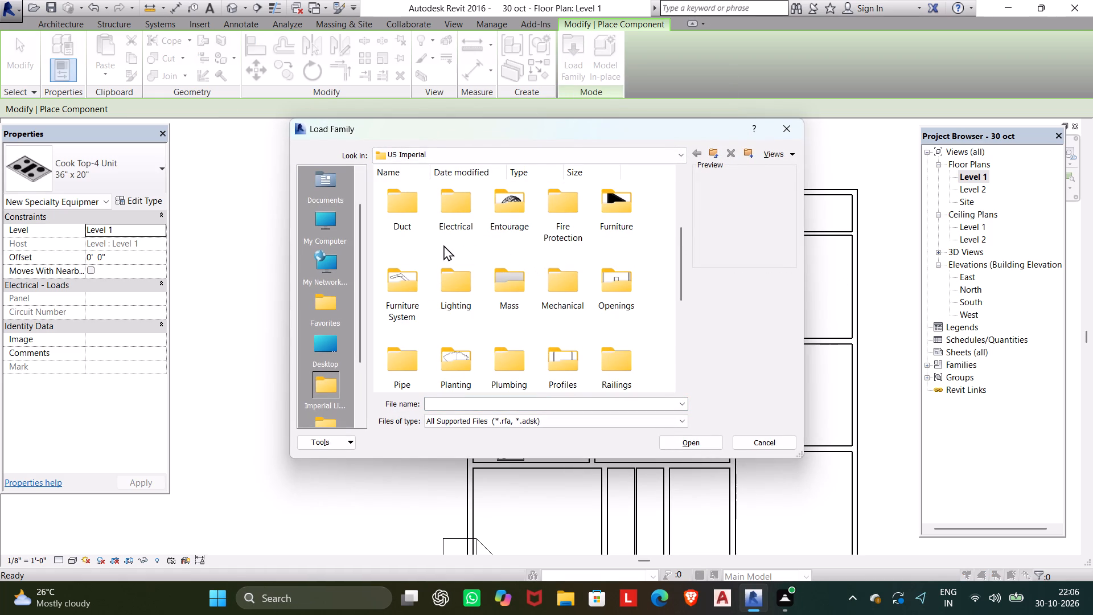
double_click(618, 218)
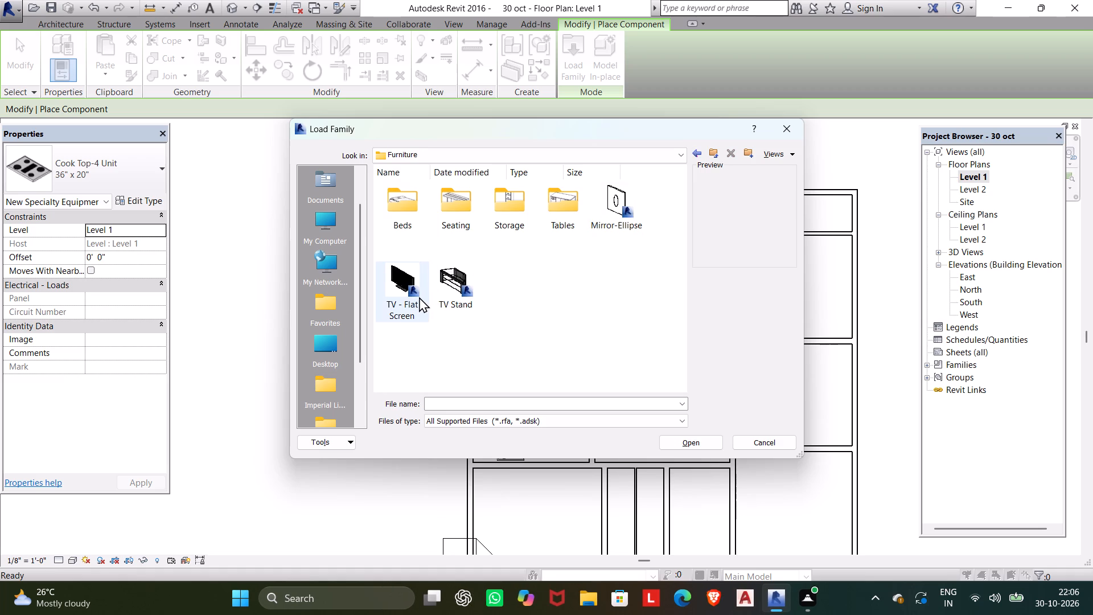
click(411, 207)
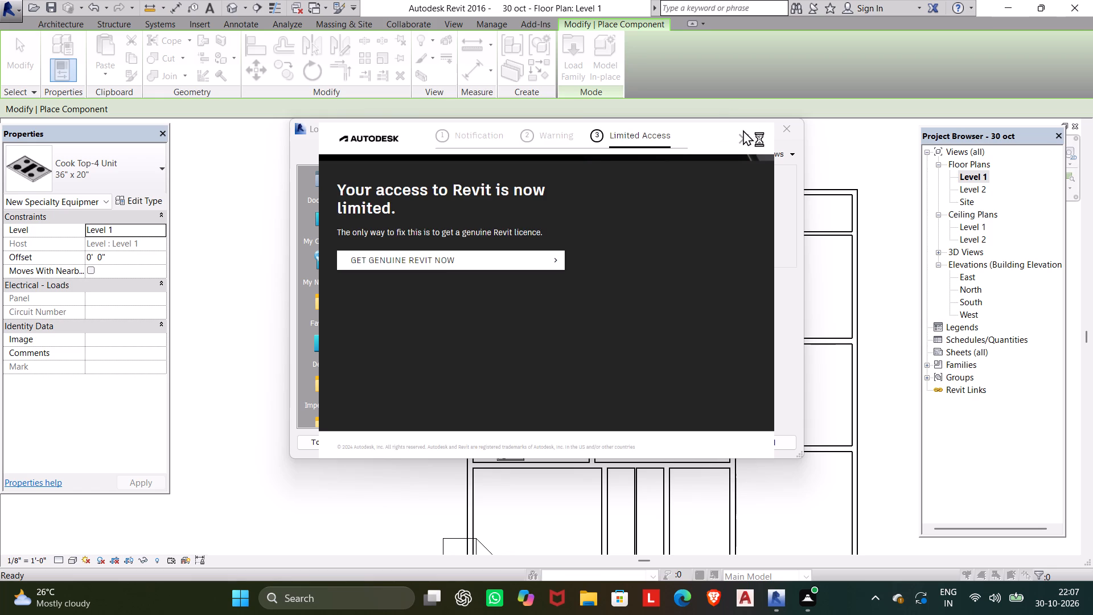
click(745, 136)
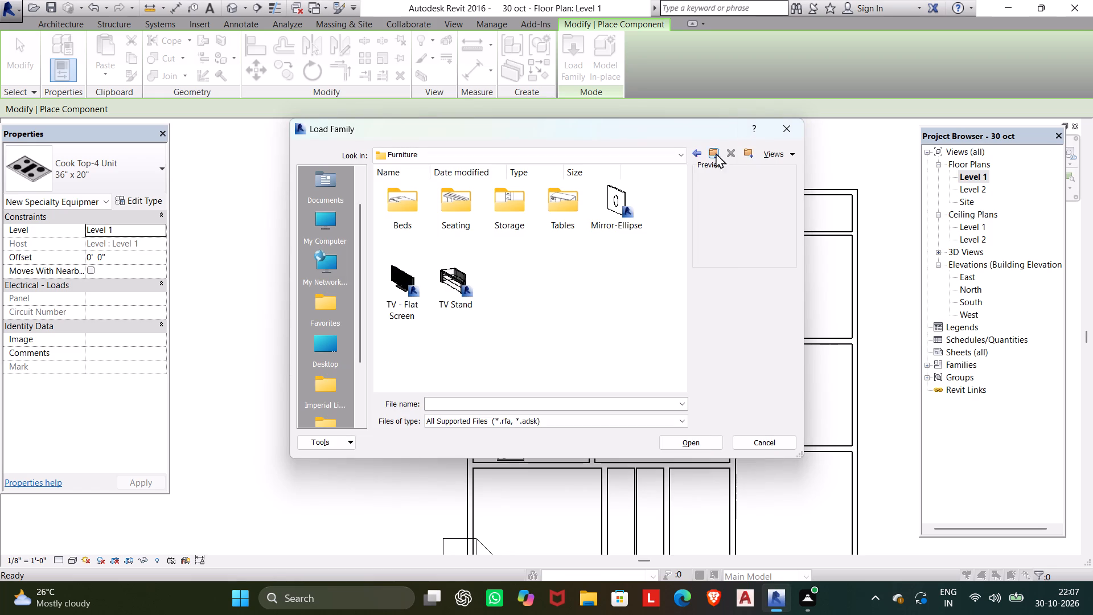
double_click(414, 203)
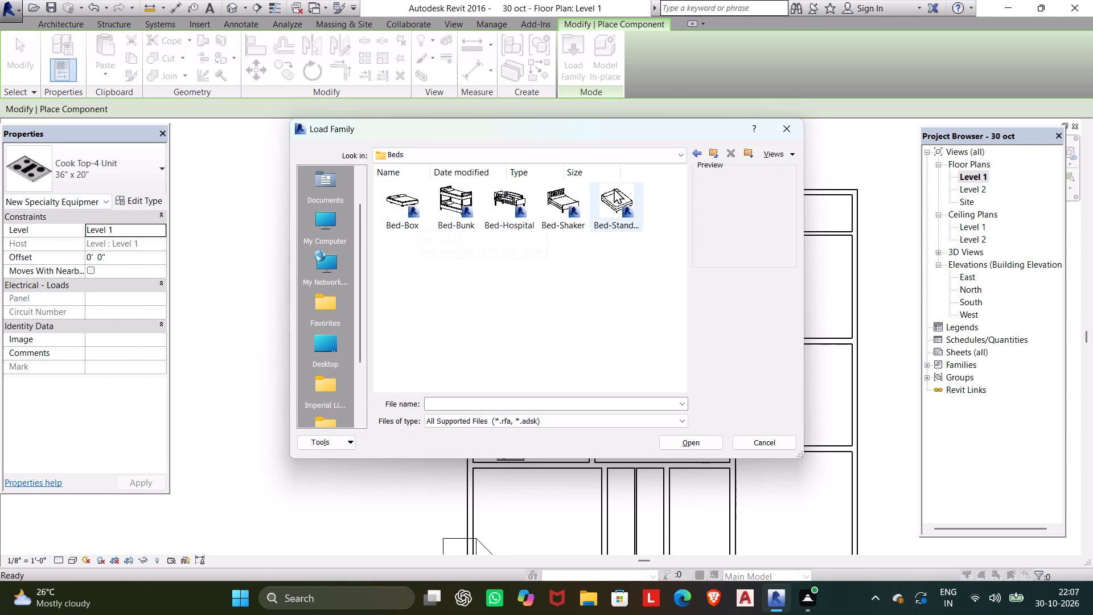
click(405, 213)
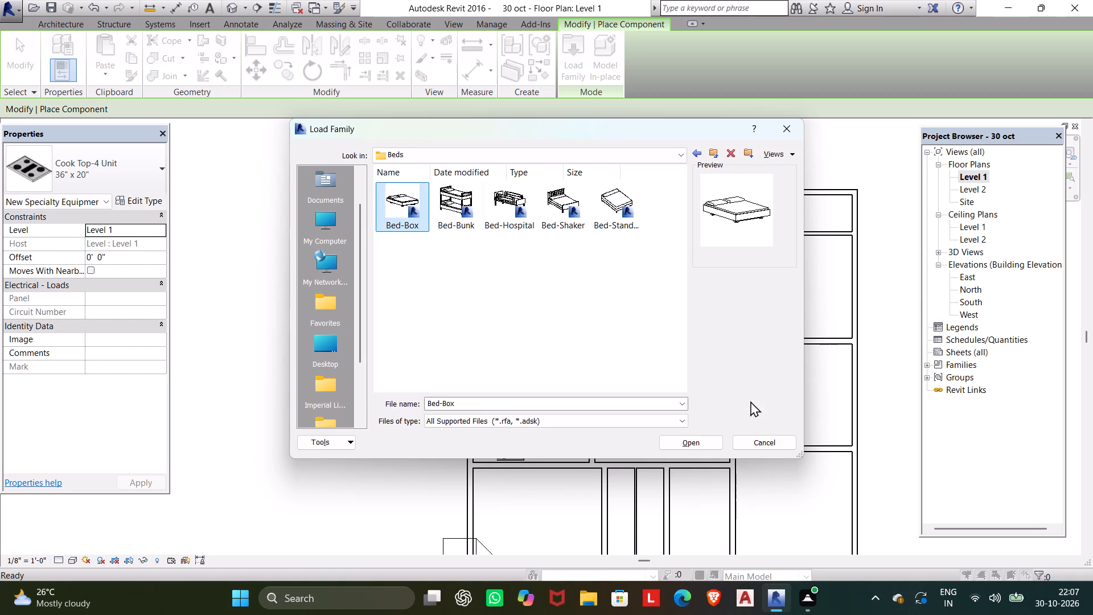
click(670, 445)
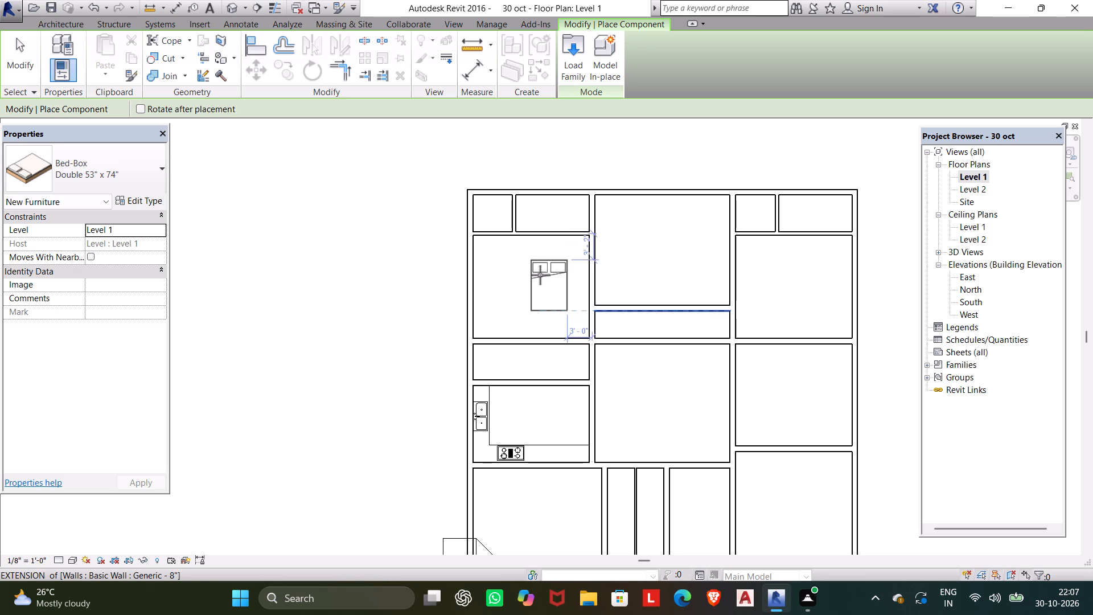
Place a rotated Double 53" x 74" Bed-Box with its headboard on the upper-left bedroom's exterior wall, about 4'-3" from the top wall.
key(space)
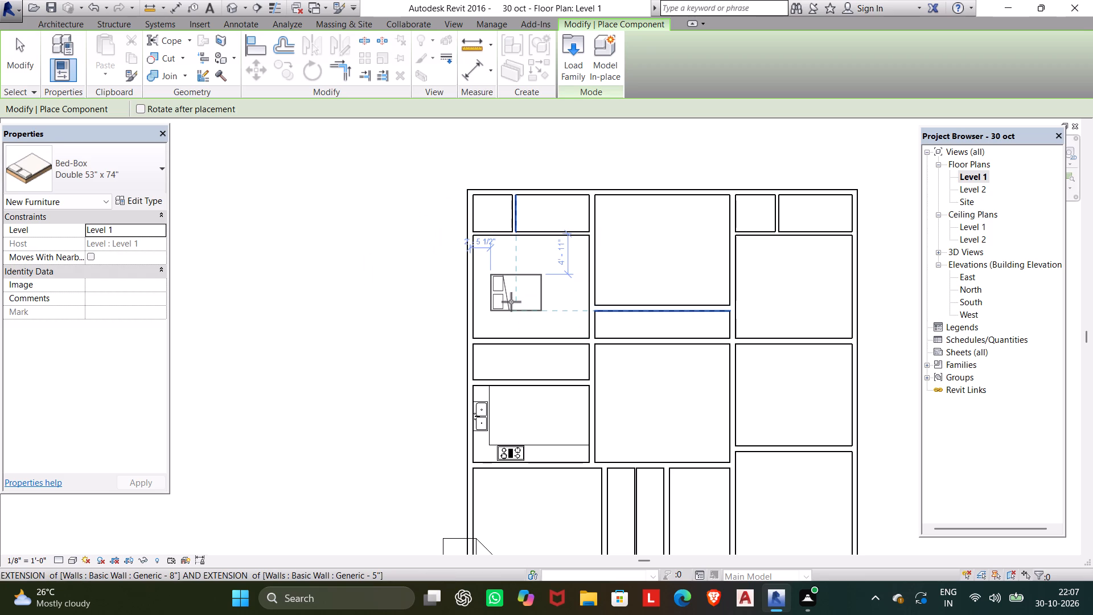
scroll(498, 280, up, 3)
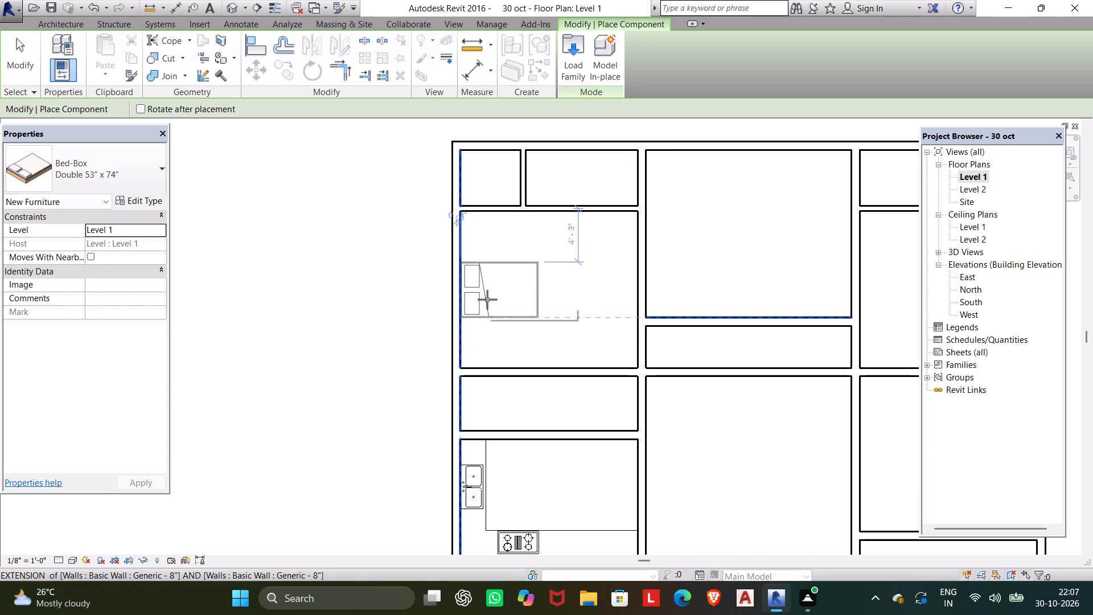
click(488, 300)
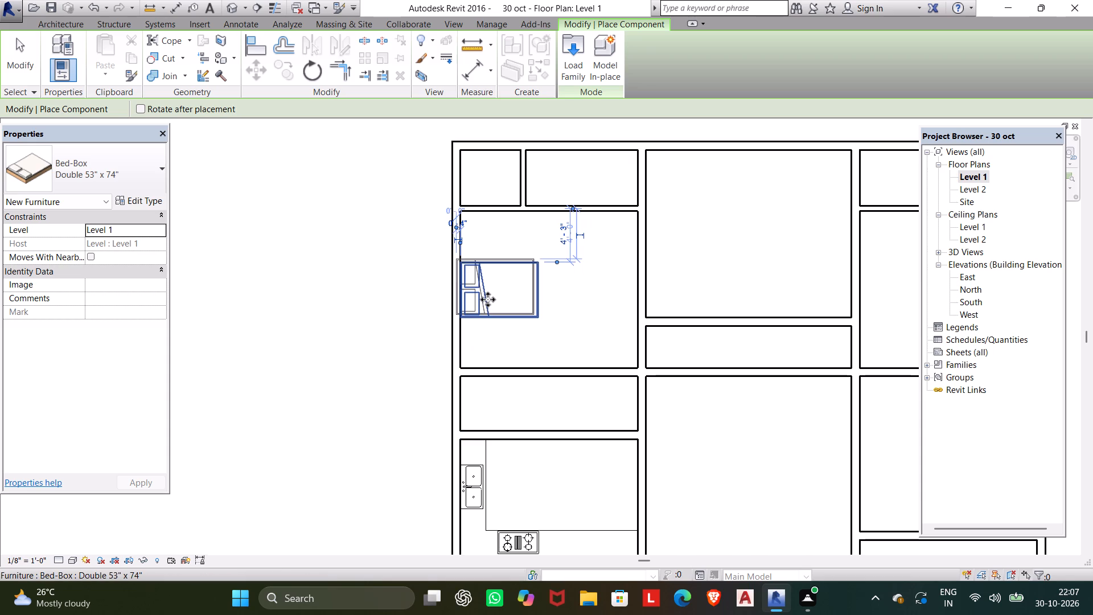
key(Escape)
key(Escape)
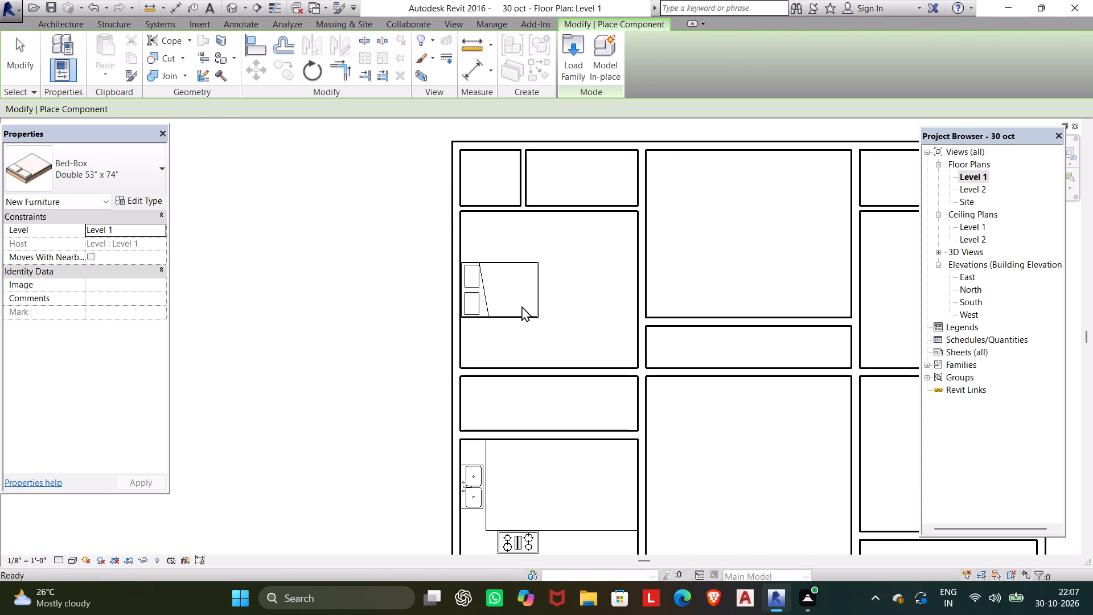
Set the placed Bed-Box's type dimensions to length 7' and width 6'.
click(521, 311)
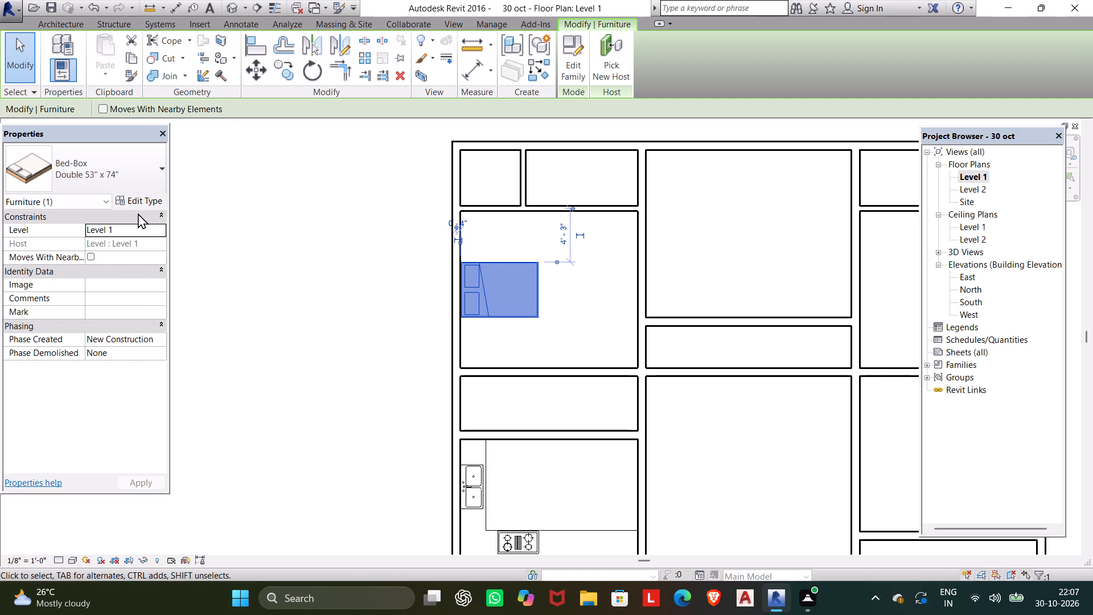
click(141, 202)
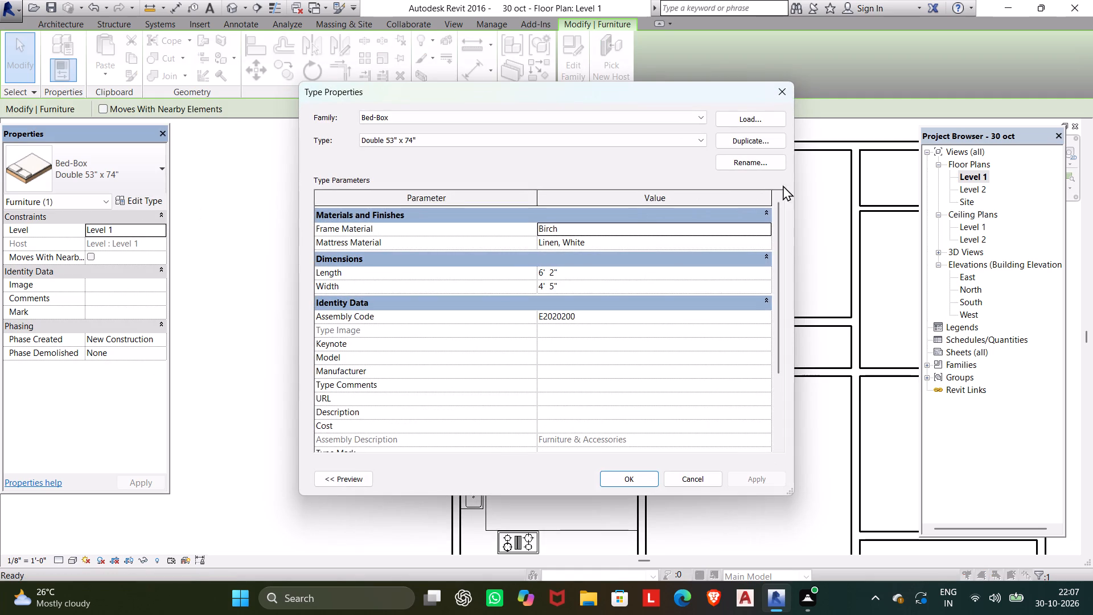
click(590, 274)
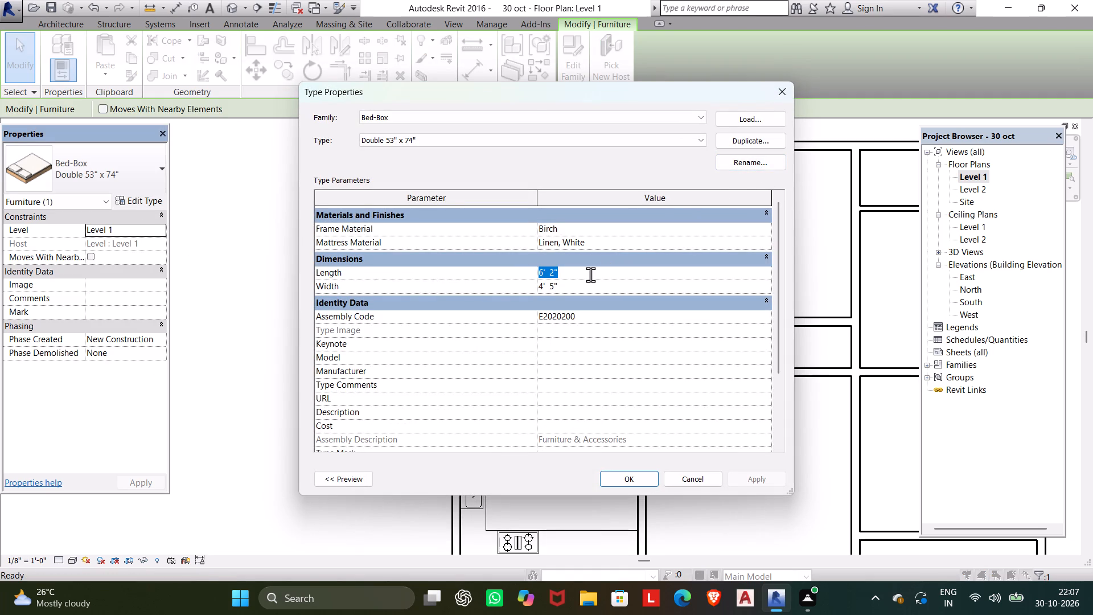
key(7)
key(apostrophe)
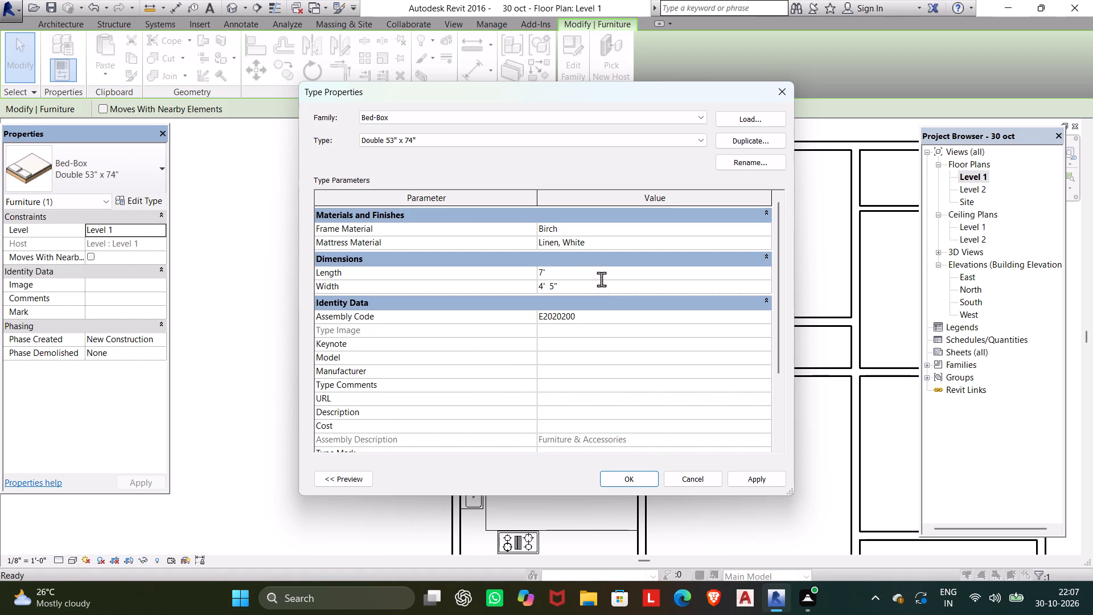
click(593, 277)
click(573, 284)
drag(573, 284, 520, 286)
text(6")
key(BackSpace)
key(apostrophe)
click(625, 478)
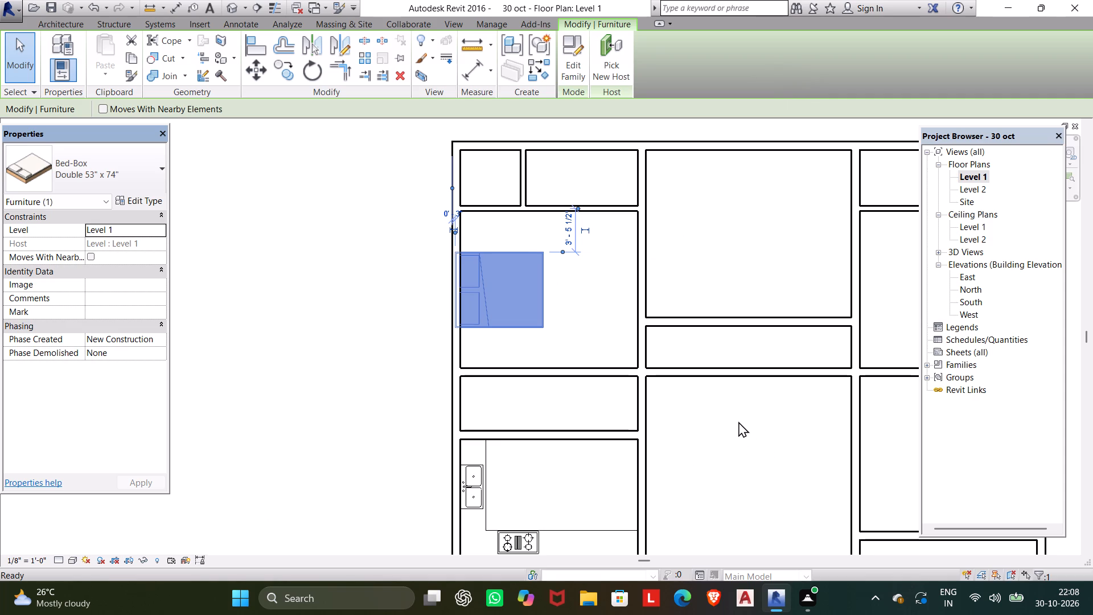
Nudge the enlarged bed out of the exterior wall until its headboard sits just inside the bedroom, then deselect it and close the Autodesk pop-up.
key(Right)
key(Right)
key(Right)
click(597, 340)
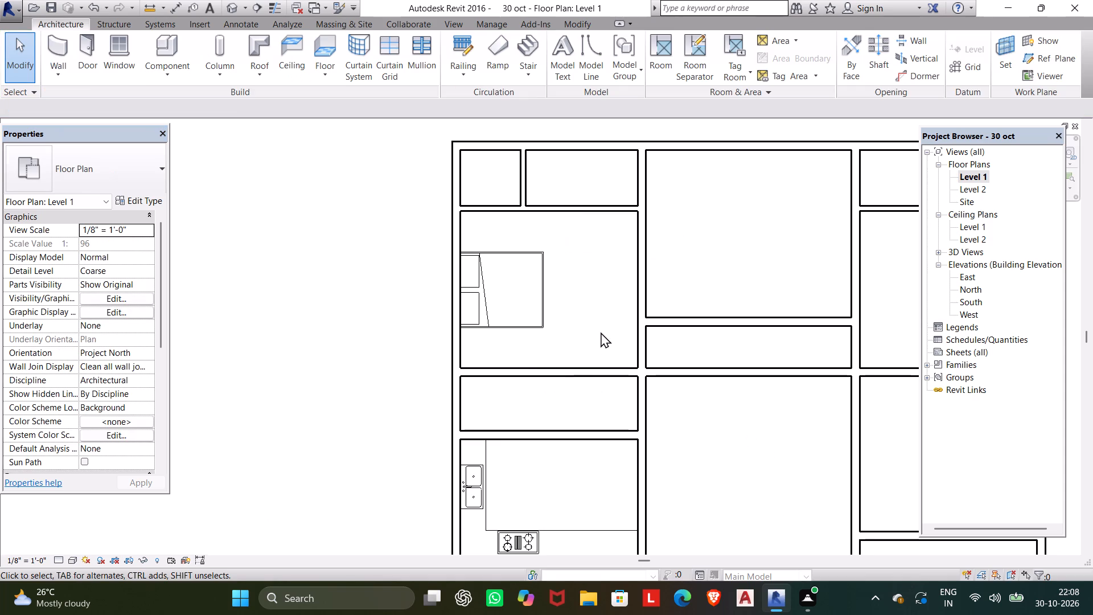
click(533, 325)
key(Right)
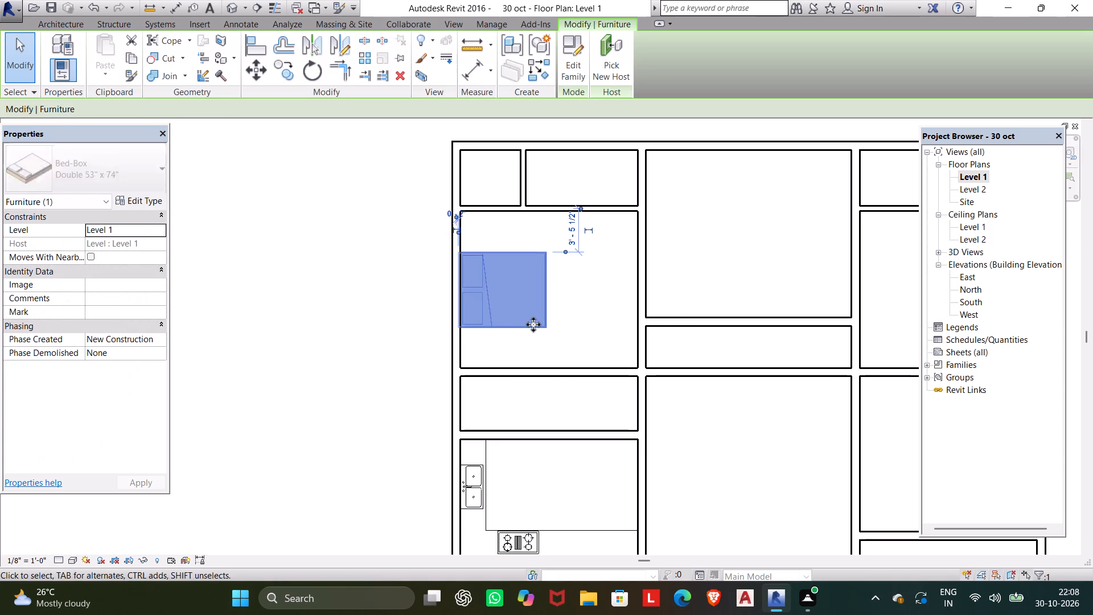
key(Right)
key(Right)
key(Right)
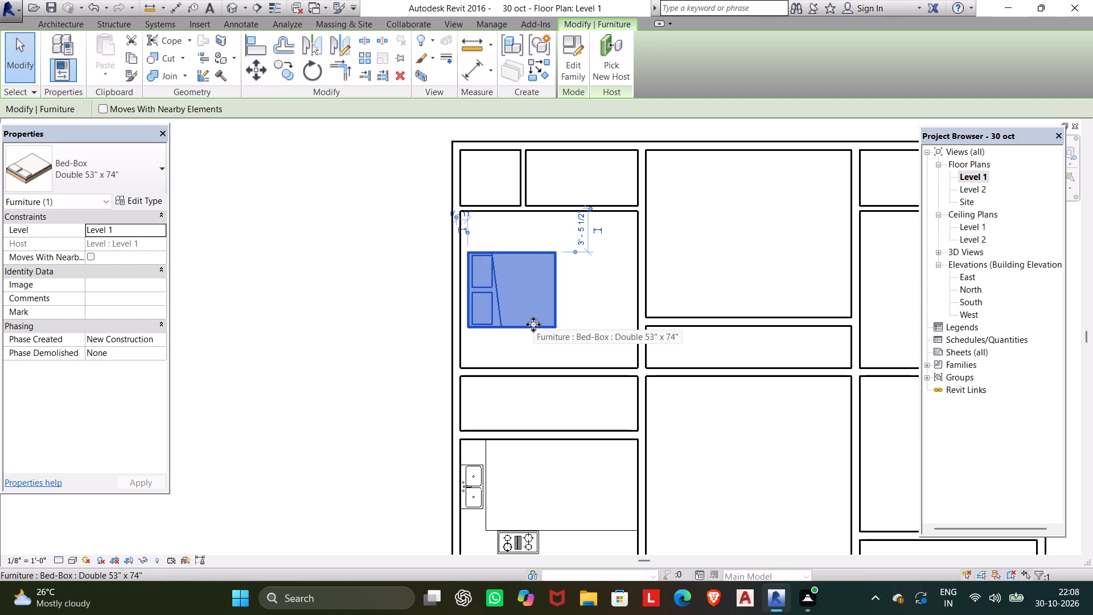
key(Left)
key(Left)
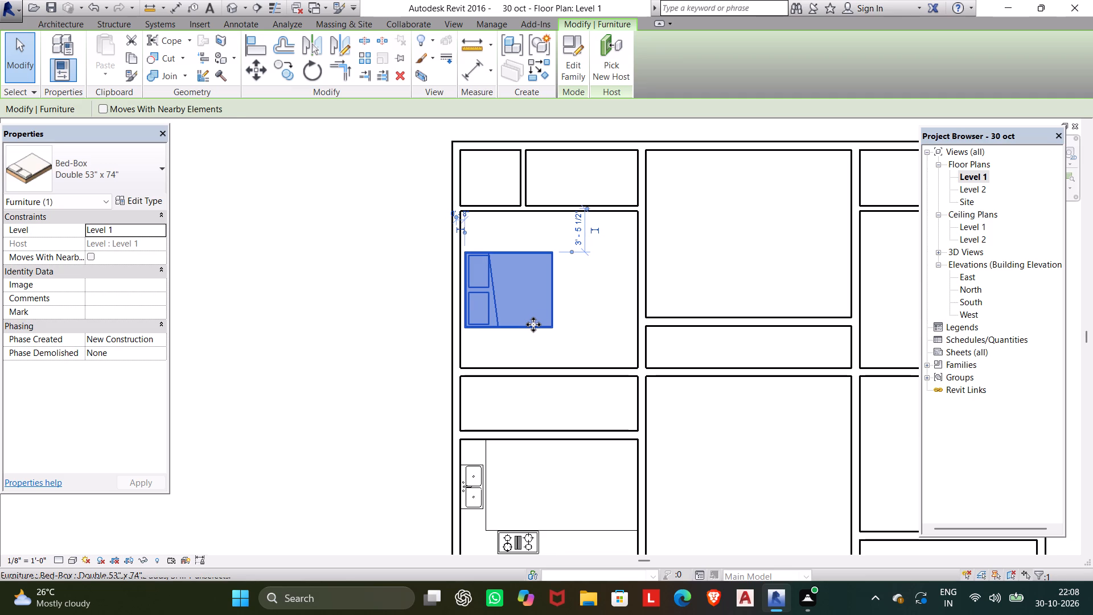
click(569, 321)
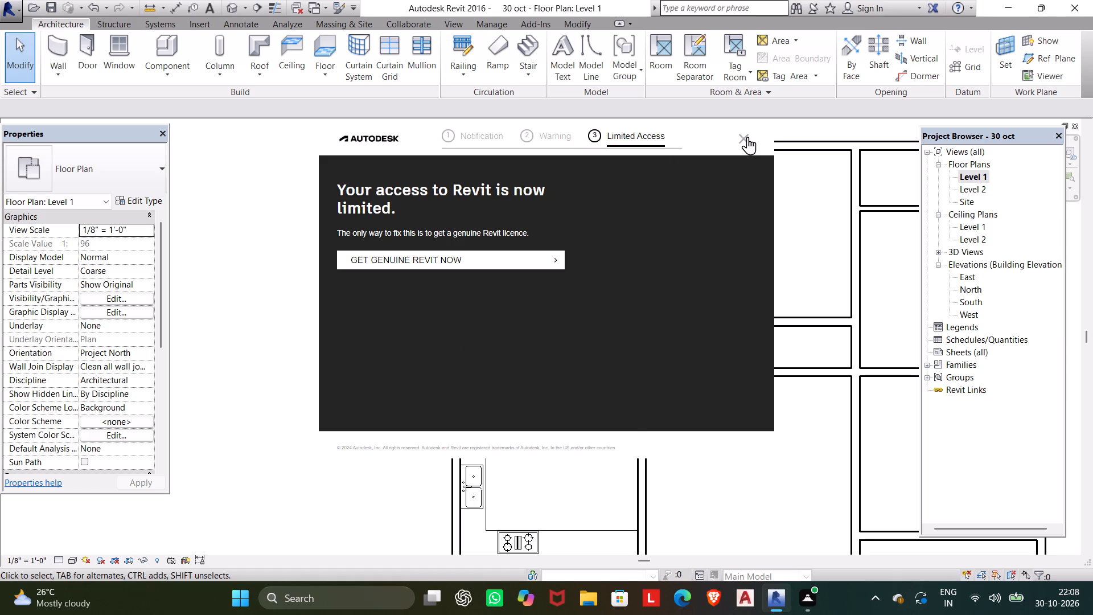
click(747, 137)
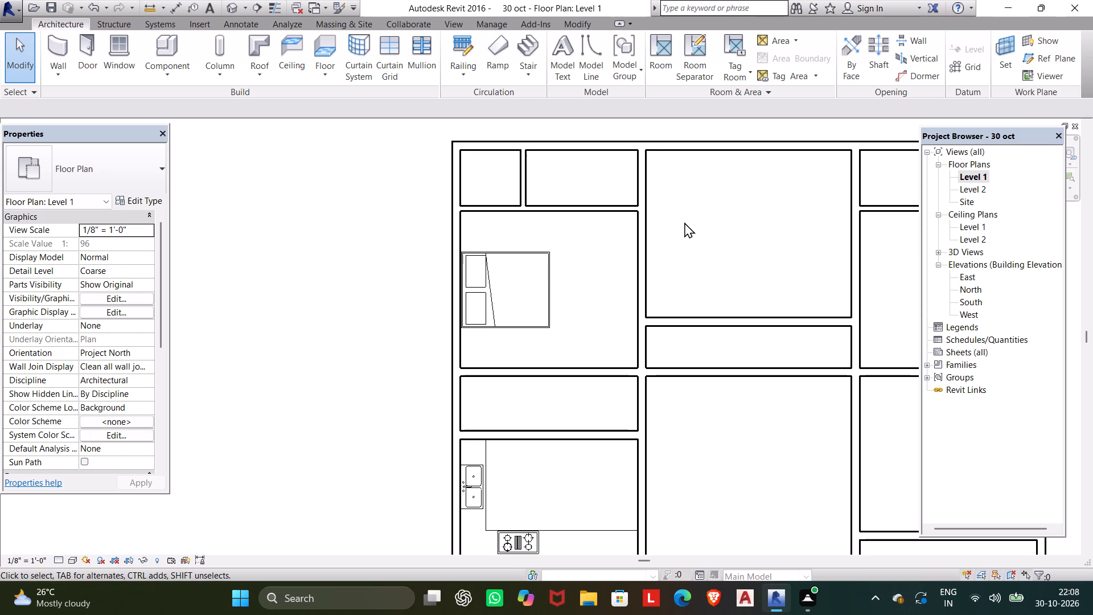
Load the Bed-Bunk family from the Beds folder of the US Imperial Furniture library.
middle_drag(615, 265, 490, 263)
scroll(615, 265, down, 1)
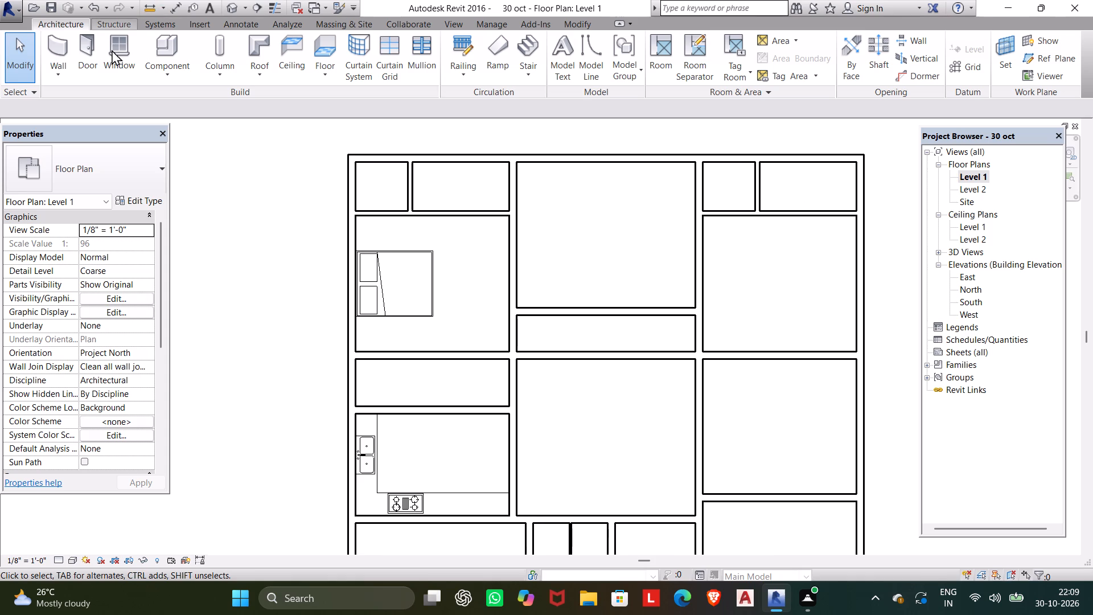
click(162, 35)
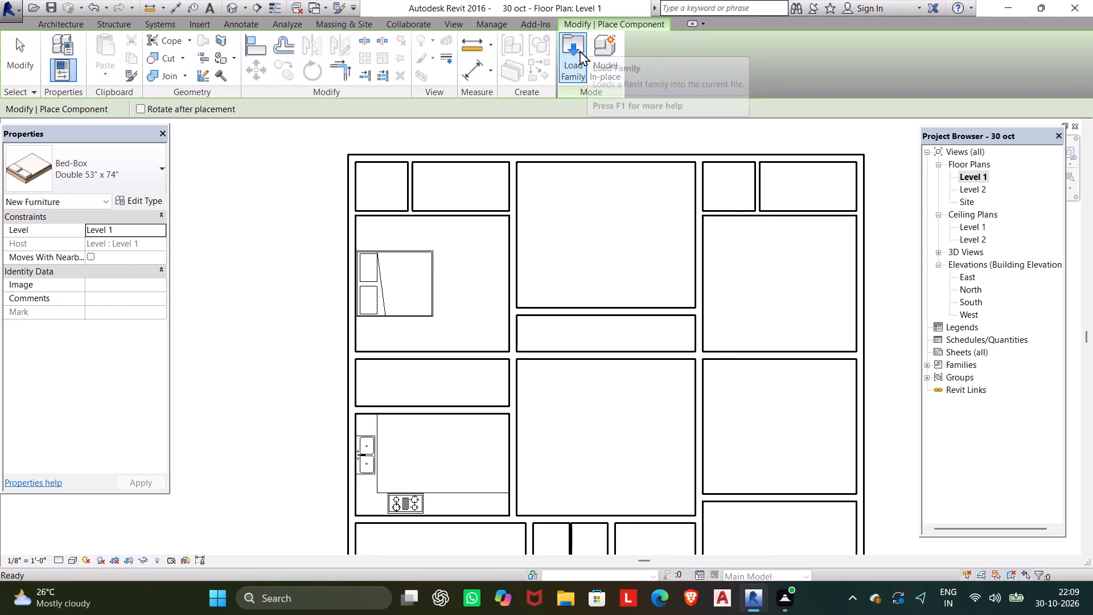
click(579, 50)
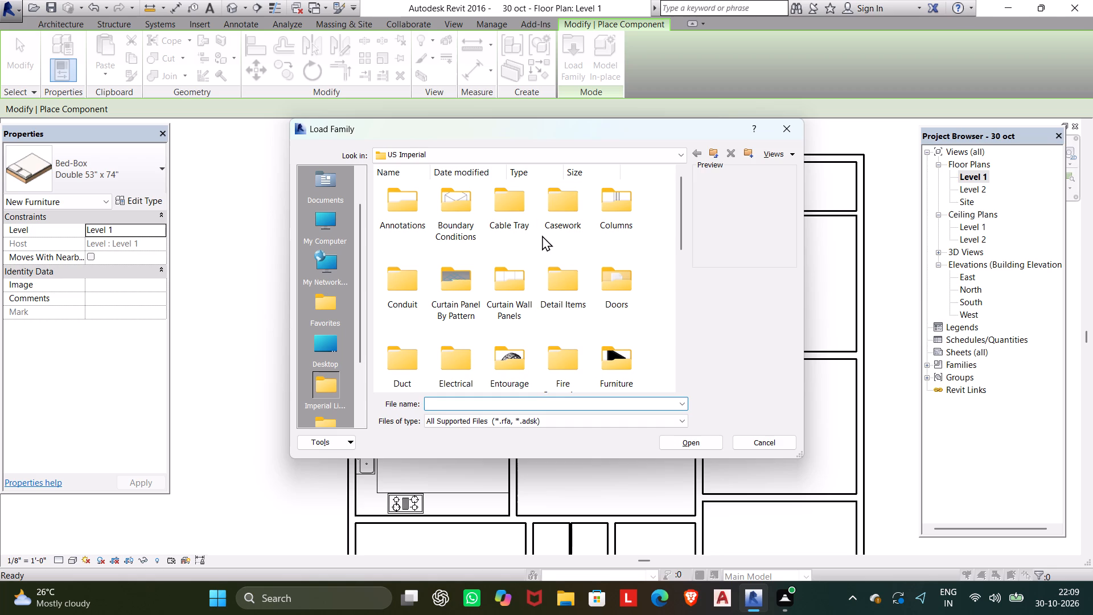
click(626, 351)
click(698, 441)
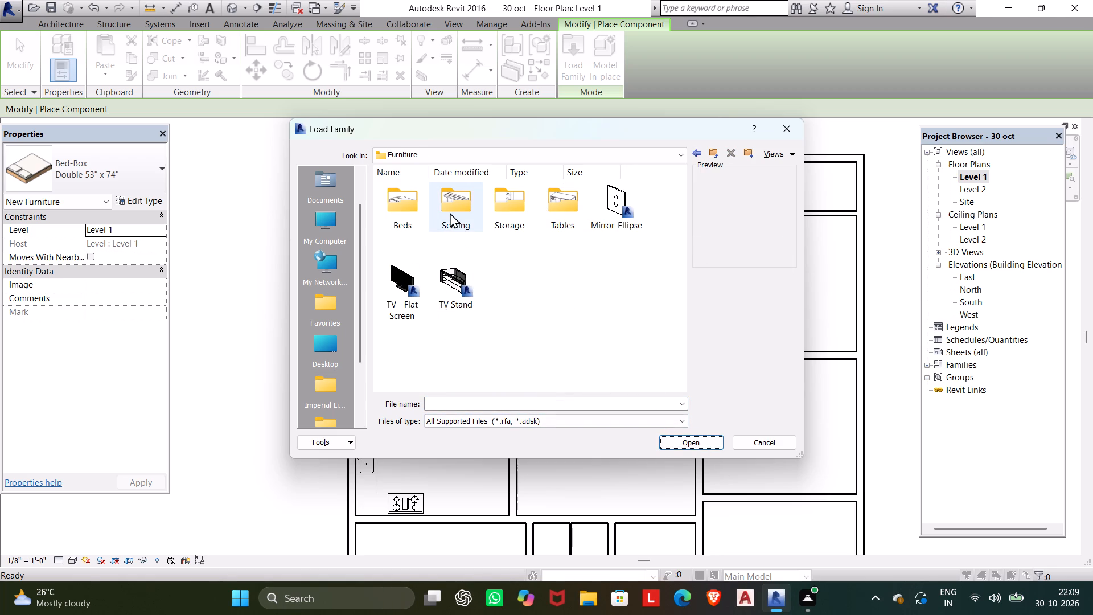
double_click(423, 200)
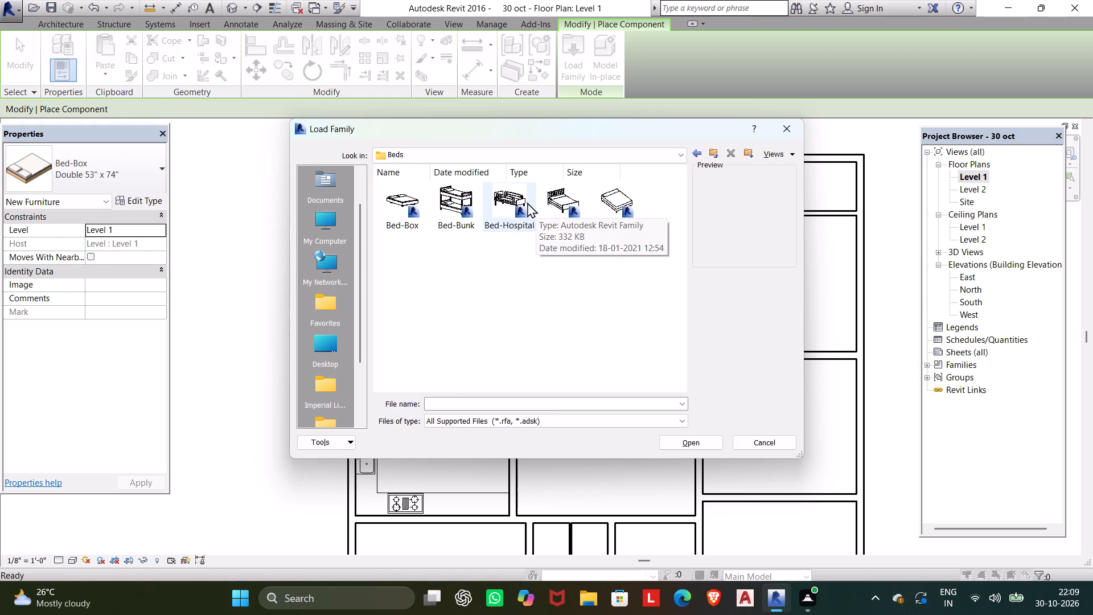
click(556, 203)
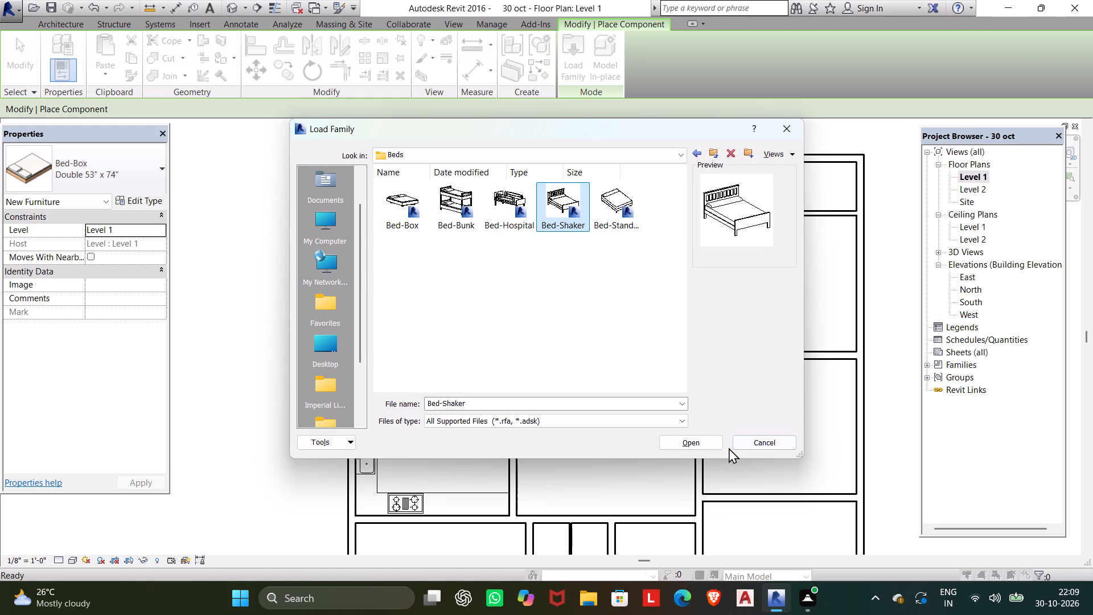
click(619, 202)
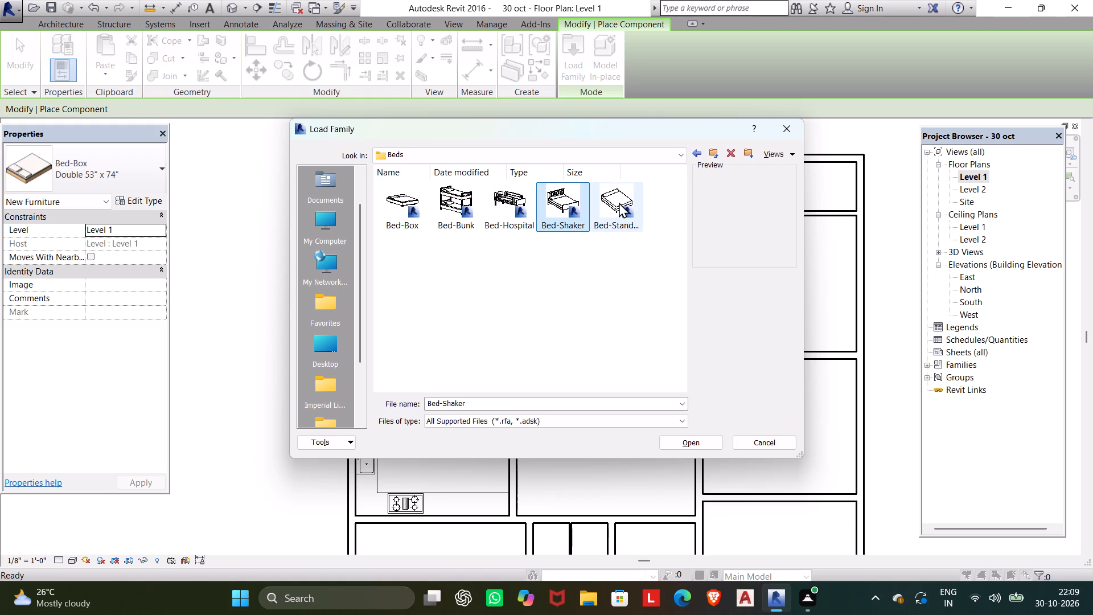
click(509, 202)
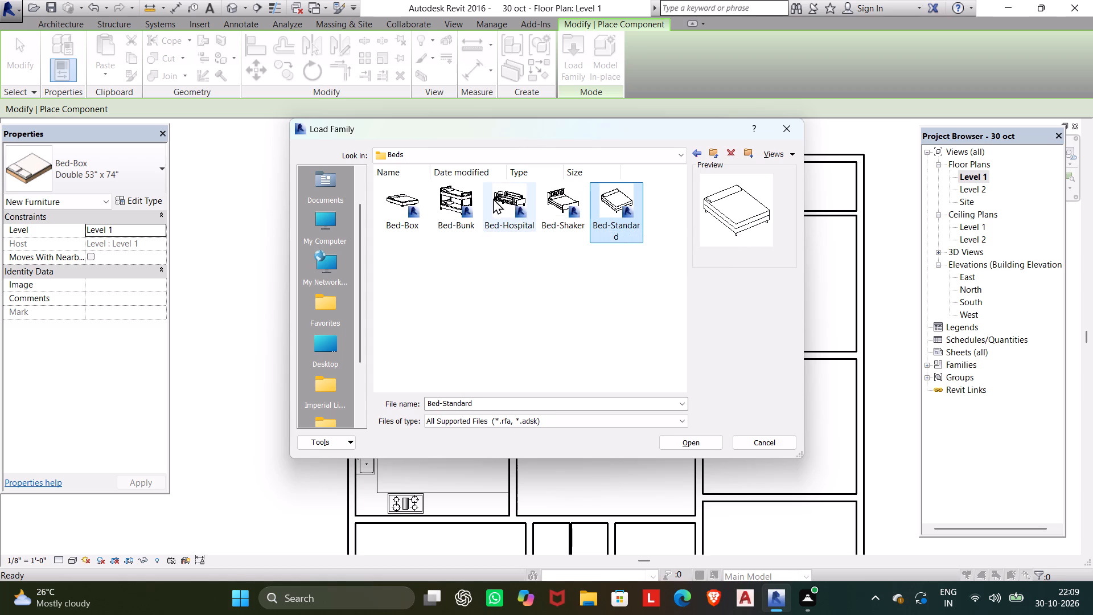
click(478, 197)
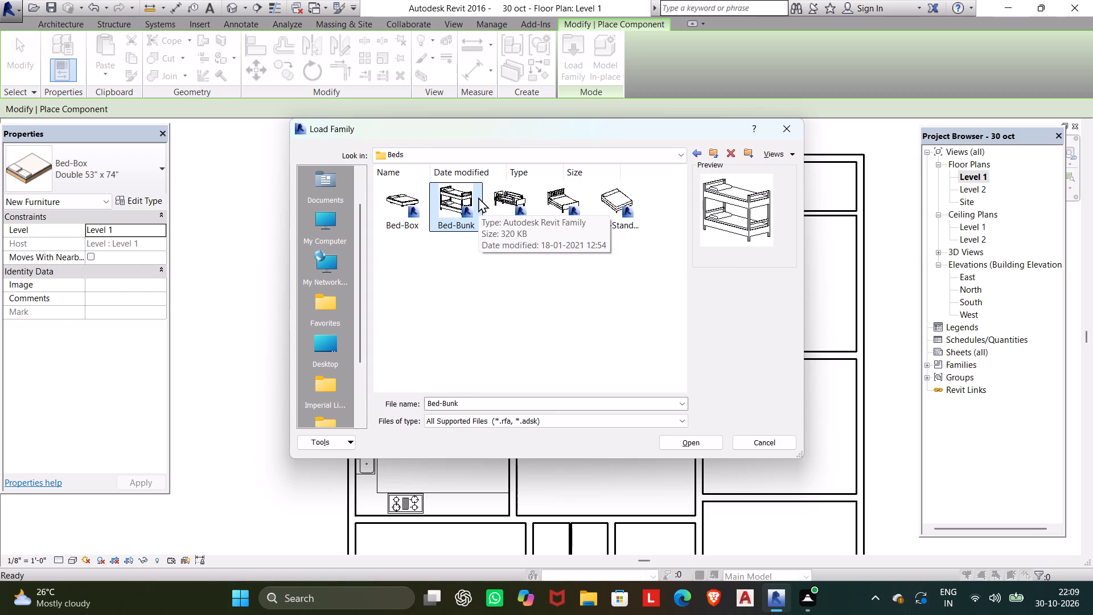
click(690, 444)
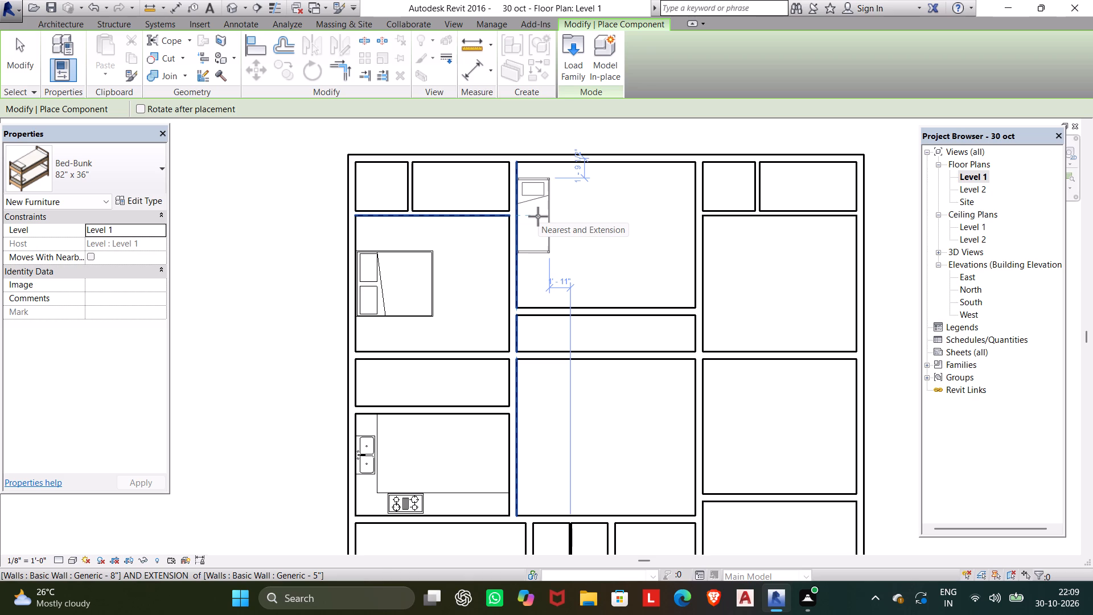
Place two 82" x 36" Bed-Bunks along opposite side walls of the upper-middle bedroom, about 2'-6" and 1'-9 1/2" from the top wall.
scroll(558, 225, up, 5)
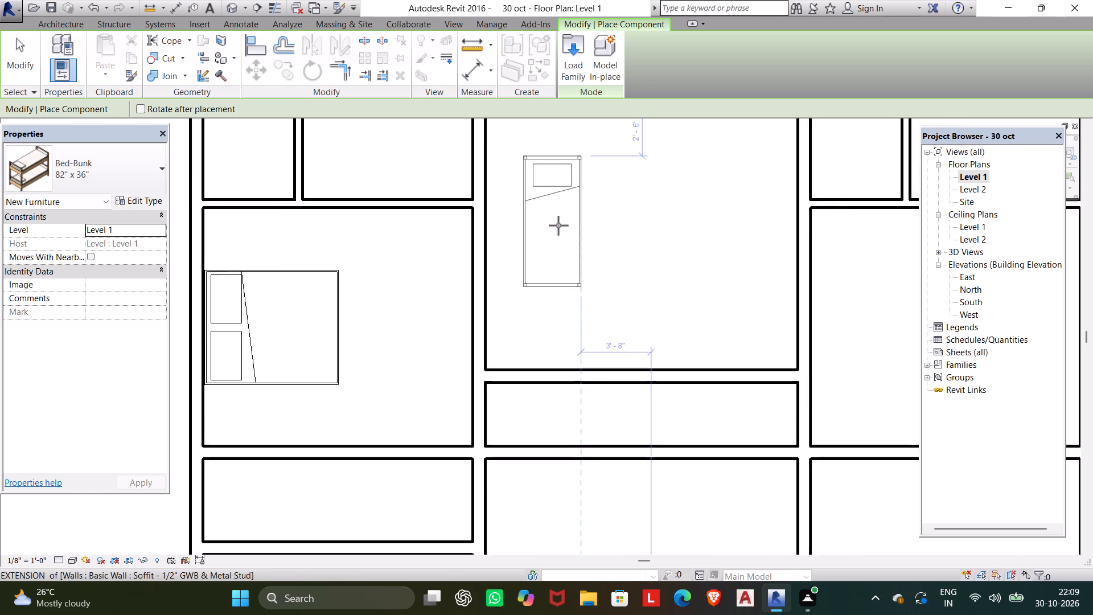
scroll(558, 225, up, 1)
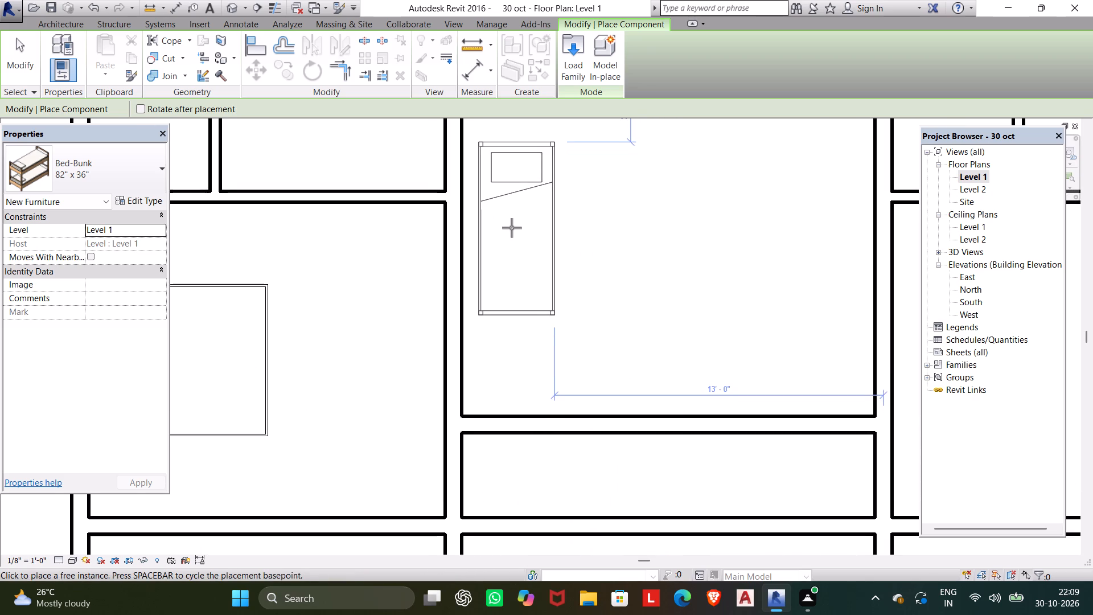
middle_drag(516, 229, 515, 339)
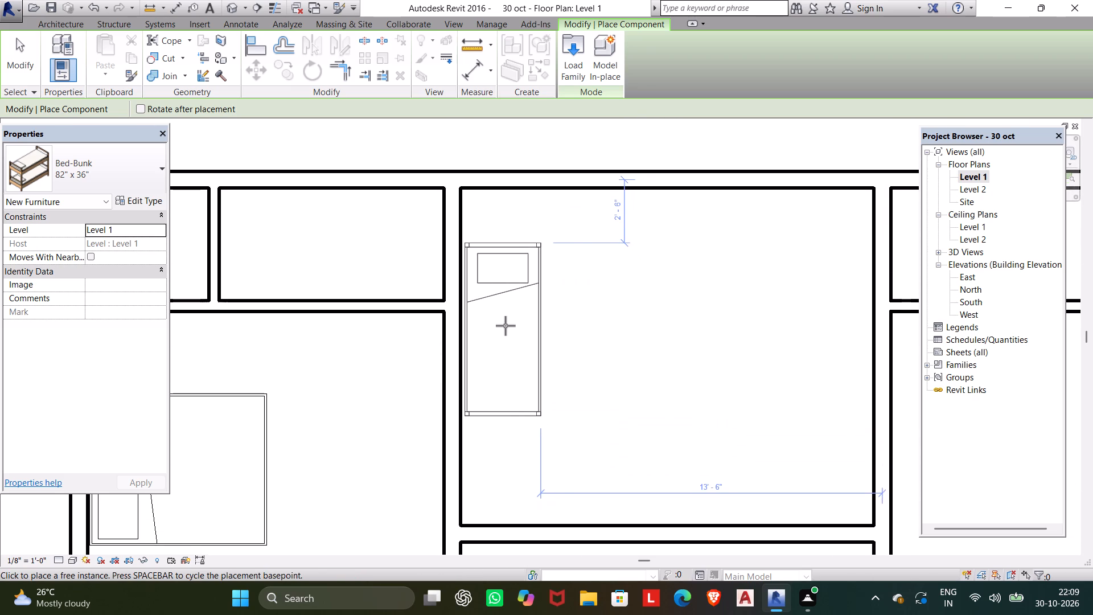
click(506, 326)
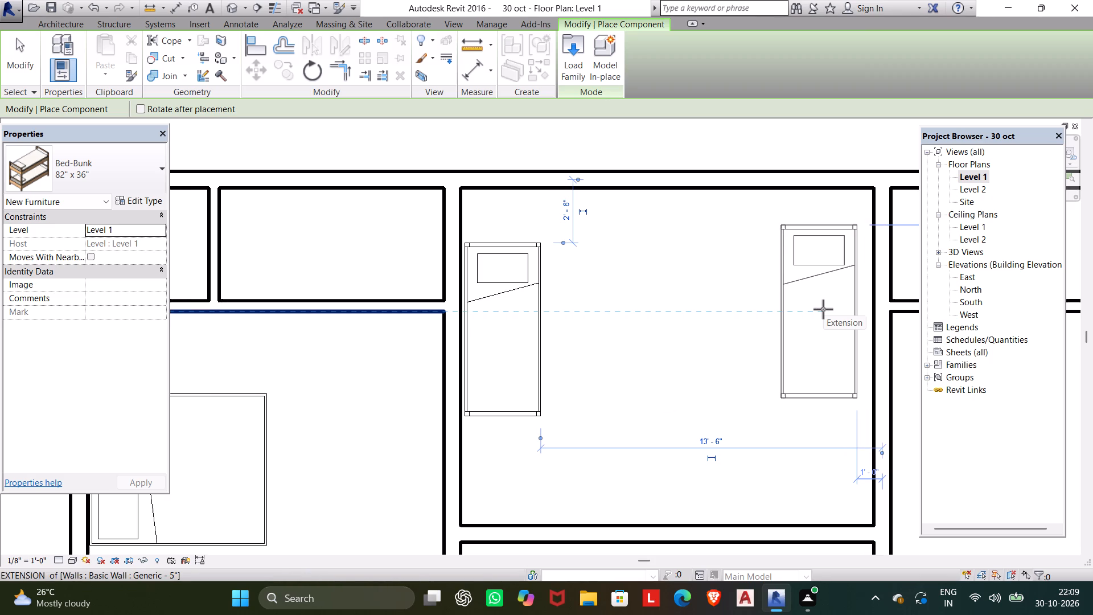
scroll(835, 309, up, 3)
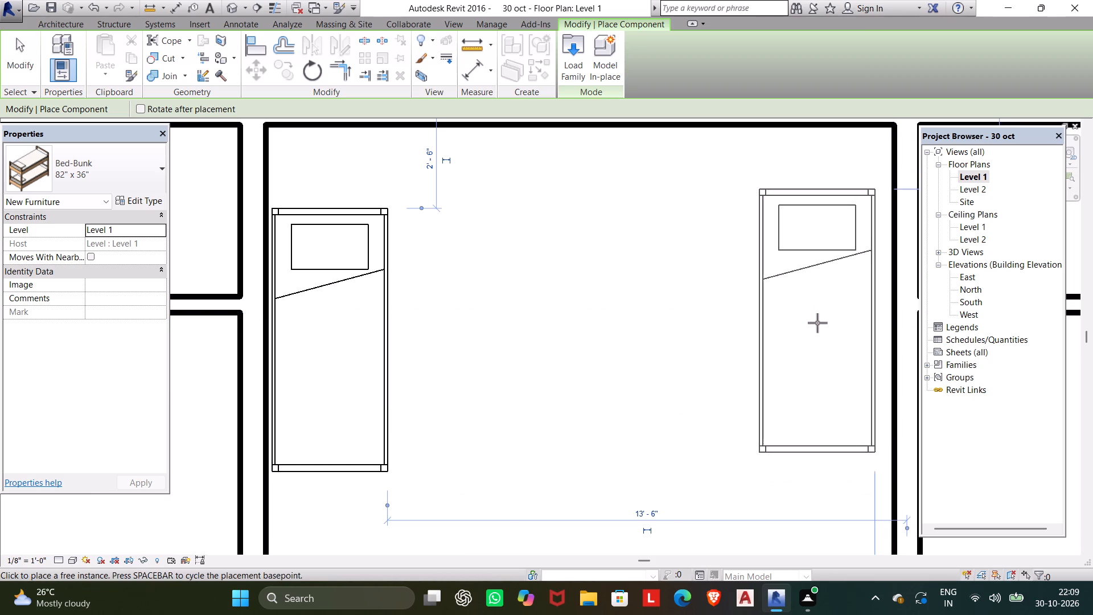
click(819, 317)
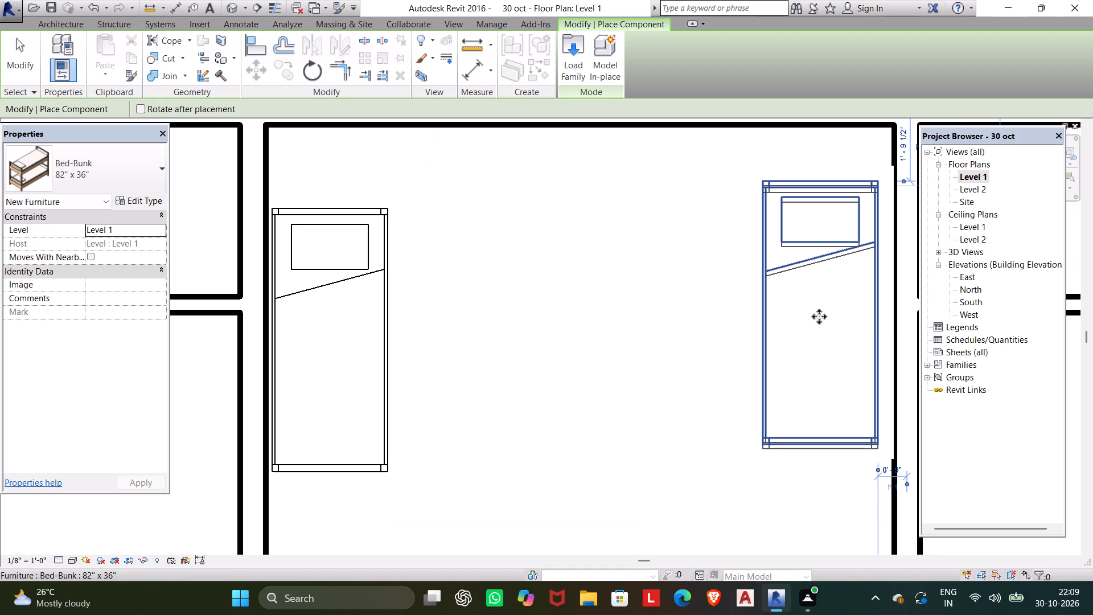
key(Right)
key(Right)
key(Right)
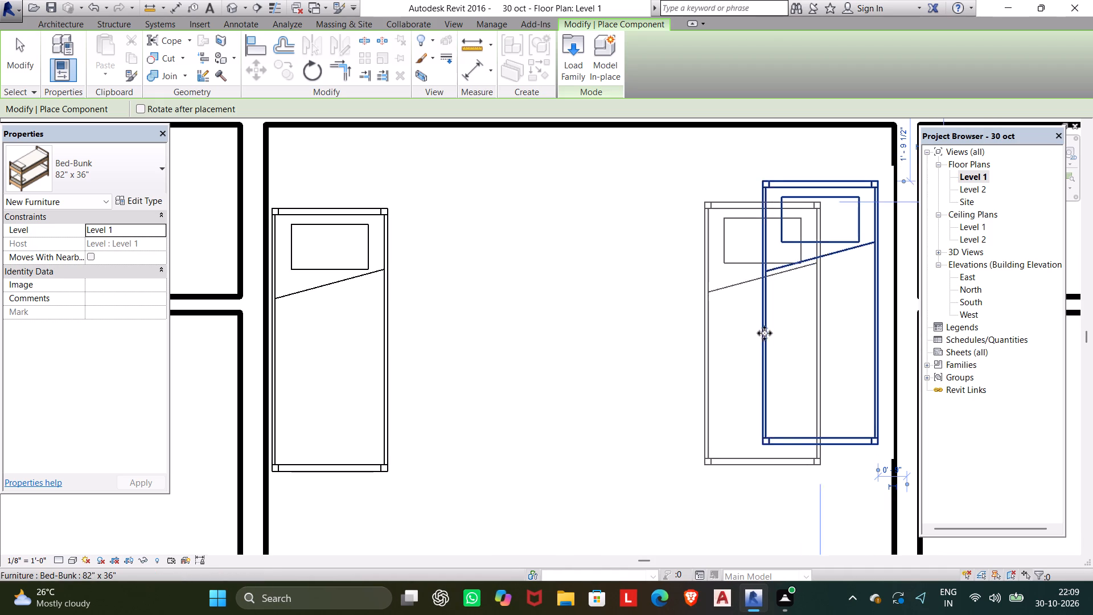
key(Escape)
key(Escape)
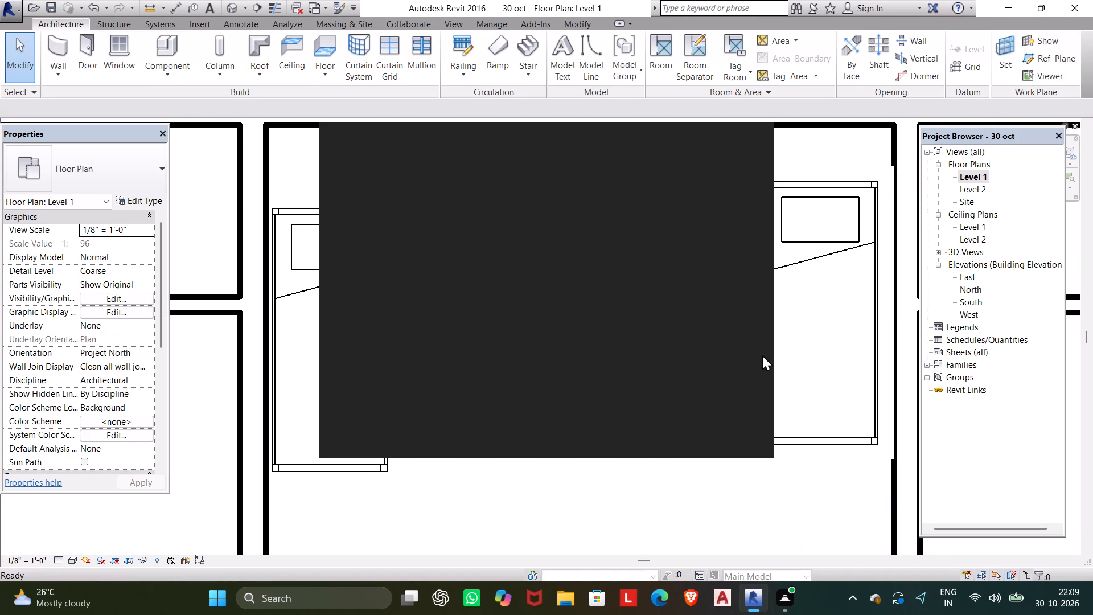
Nudge the second bunk bed closer to the bedroom's east wall, about 6" from it, then deselect it and close the Autodesk pop-up.
click(870, 287)
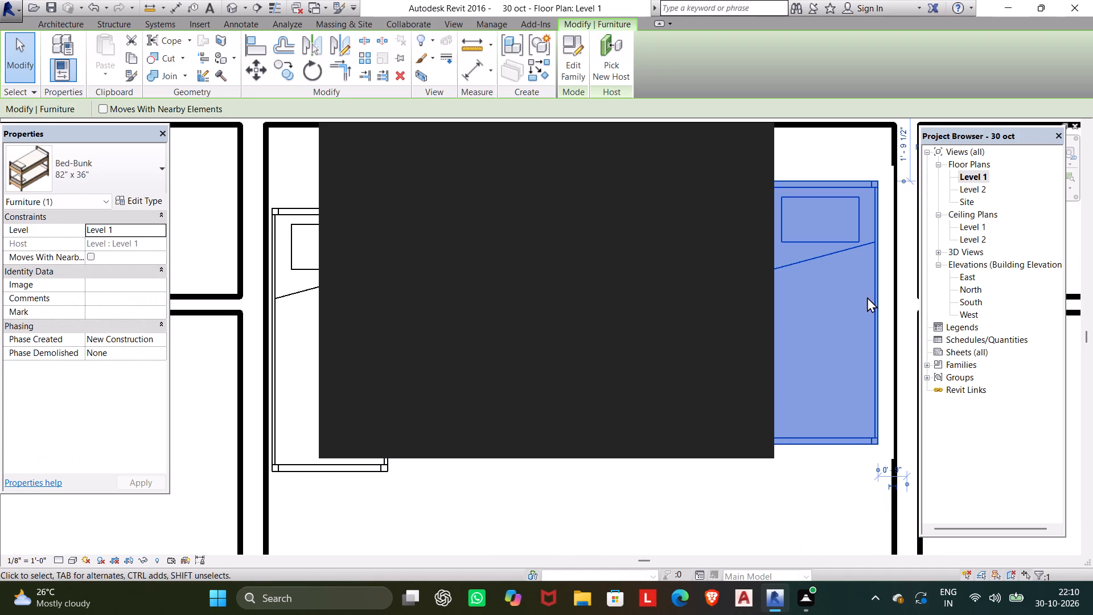
key(Right)
key(Right)
key(Right)
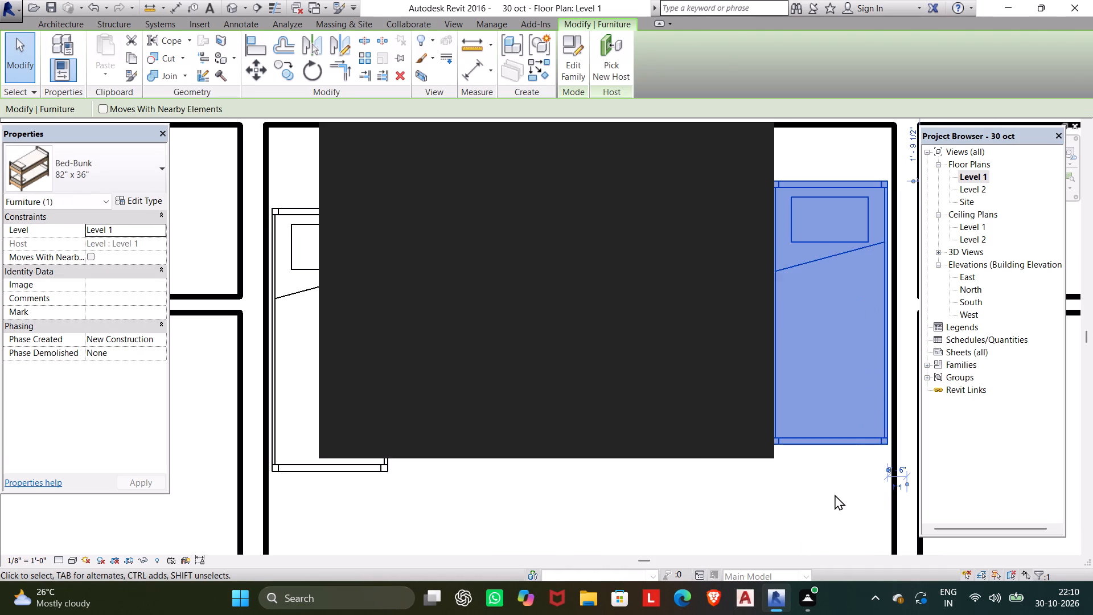
click(834, 494)
scroll(719, 493, down, 6)
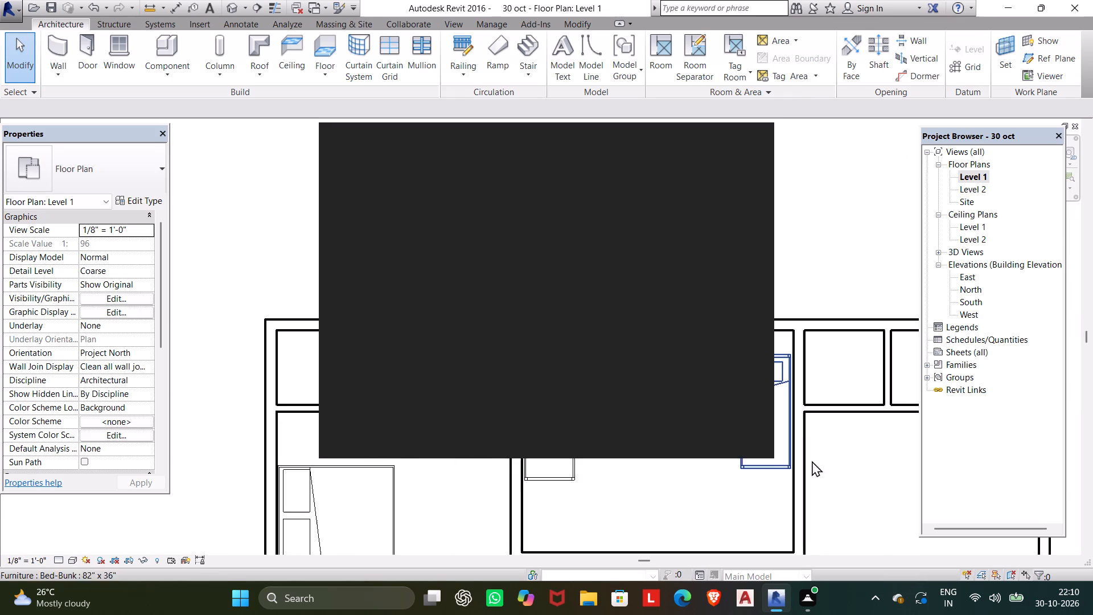
middle_drag(869, 455, 864, 379)
scroll(866, 425, down, 3)
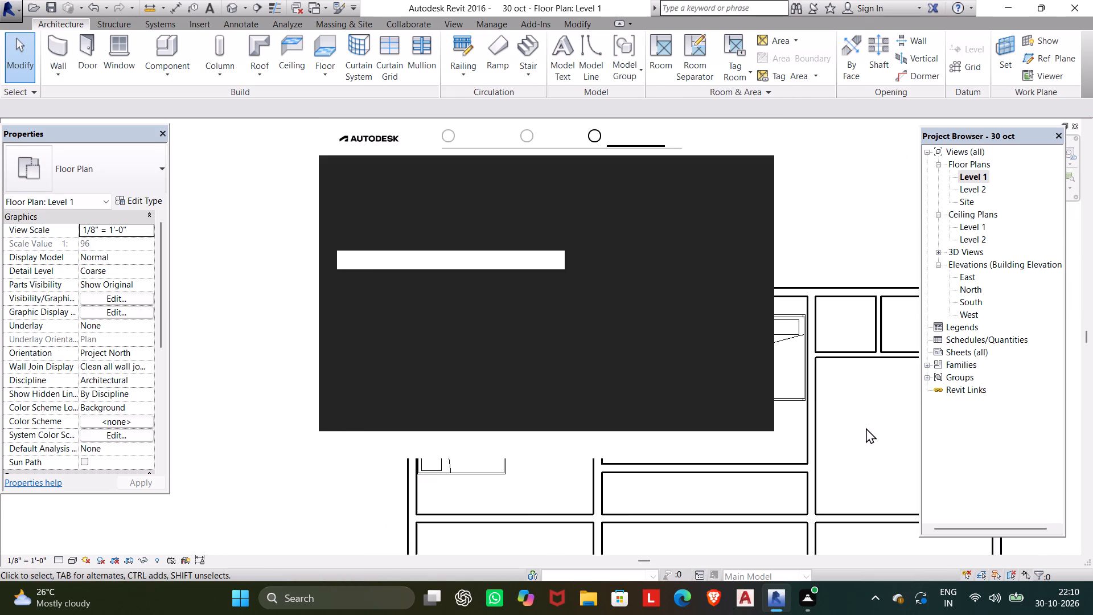
scroll(863, 425, down, 1)
middle_drag(860, 413, 851, 340)
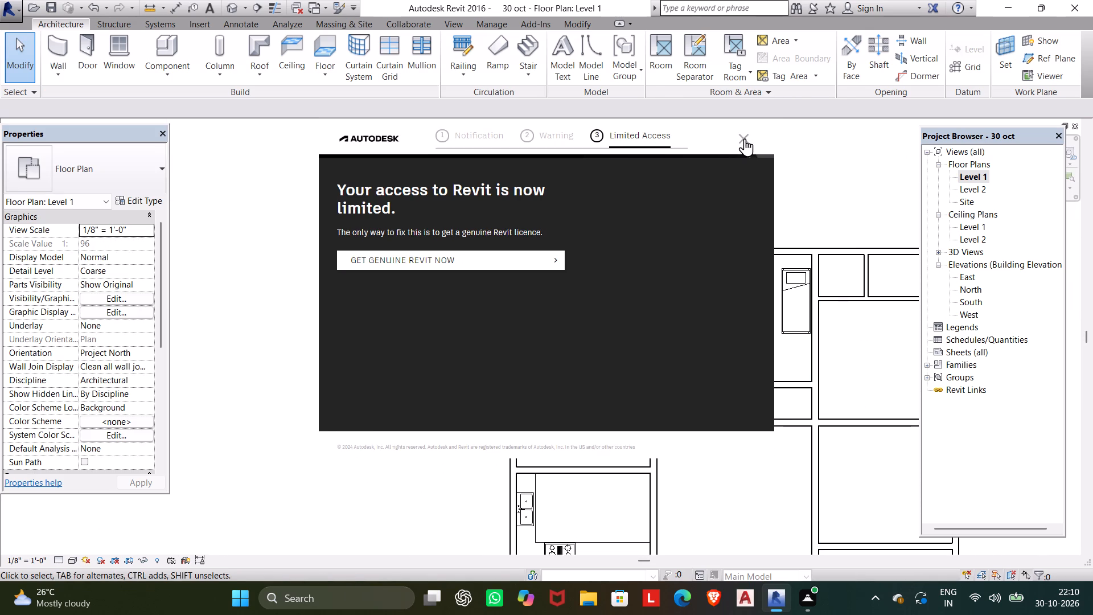
click(741, 134)
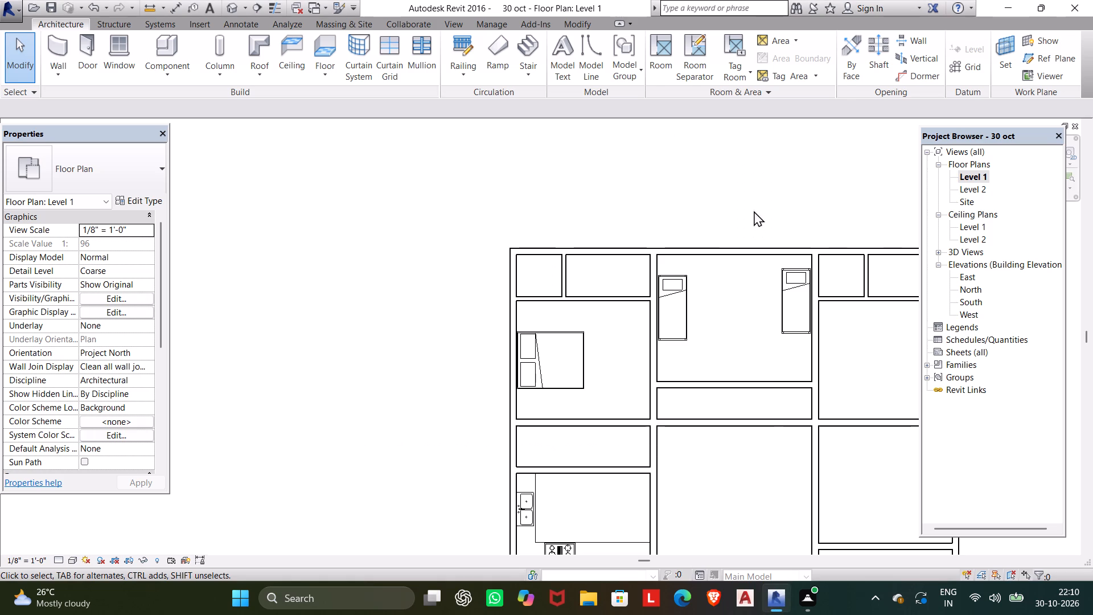
Move the west elevation marker off the exterior wall to the open area well west of the building, then deselect it.
scroll(754, 224, down, 4)
middle_drag(754, 225, 704, 210)
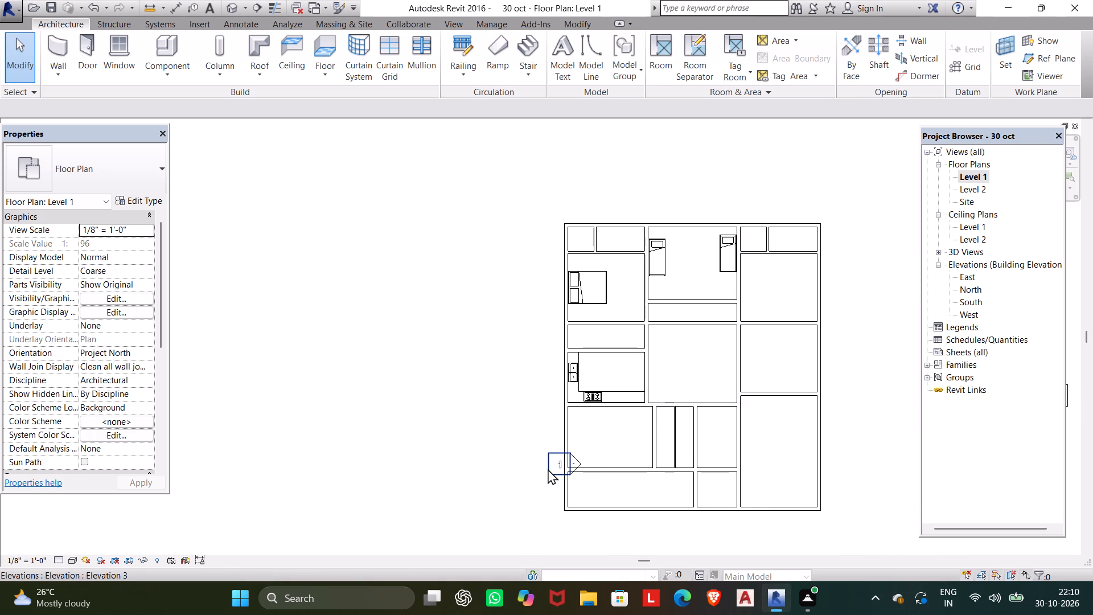
scroll(549, 457, up, 5)
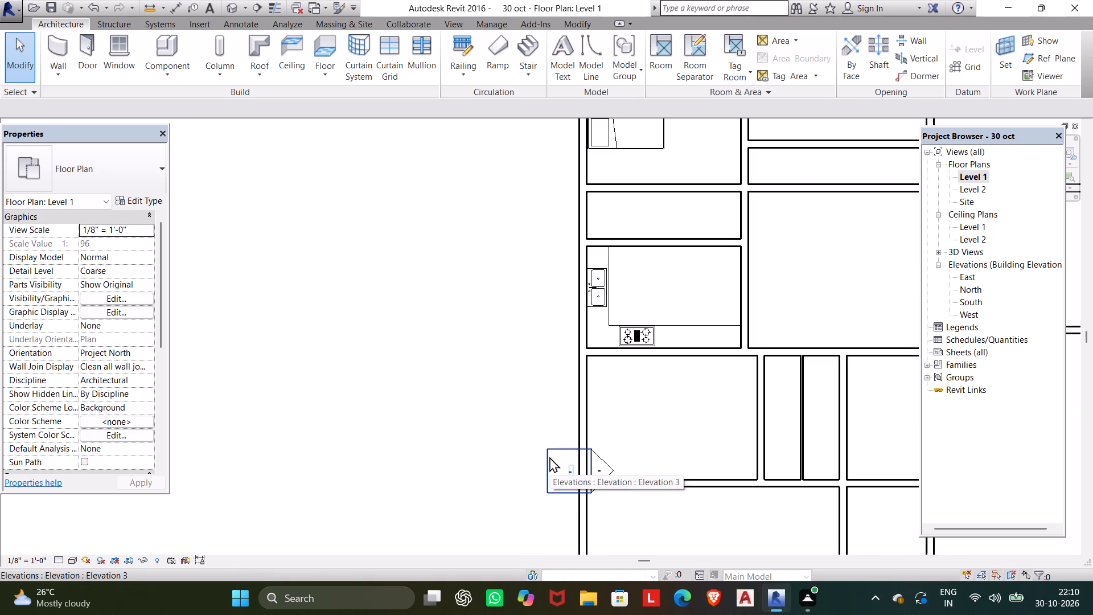
click(549, 457)
key(Left)
key(Left)
key(Left)
key(Left)
key(Left)
key(Left)
key(Left)
key(Left)
key(Left)
key(Left)
key(Left)
key(Left)
key(Left)
key(Left)
key(Left)
key(Left)
key(Left)
key(Left)
key(Left)
key(Left)
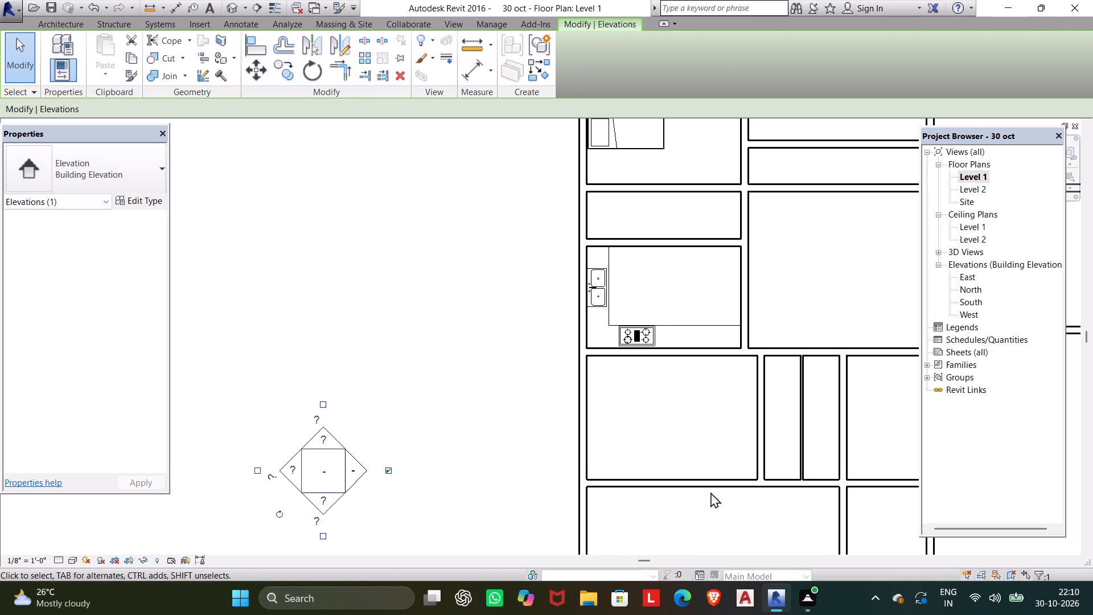
key(Escape)
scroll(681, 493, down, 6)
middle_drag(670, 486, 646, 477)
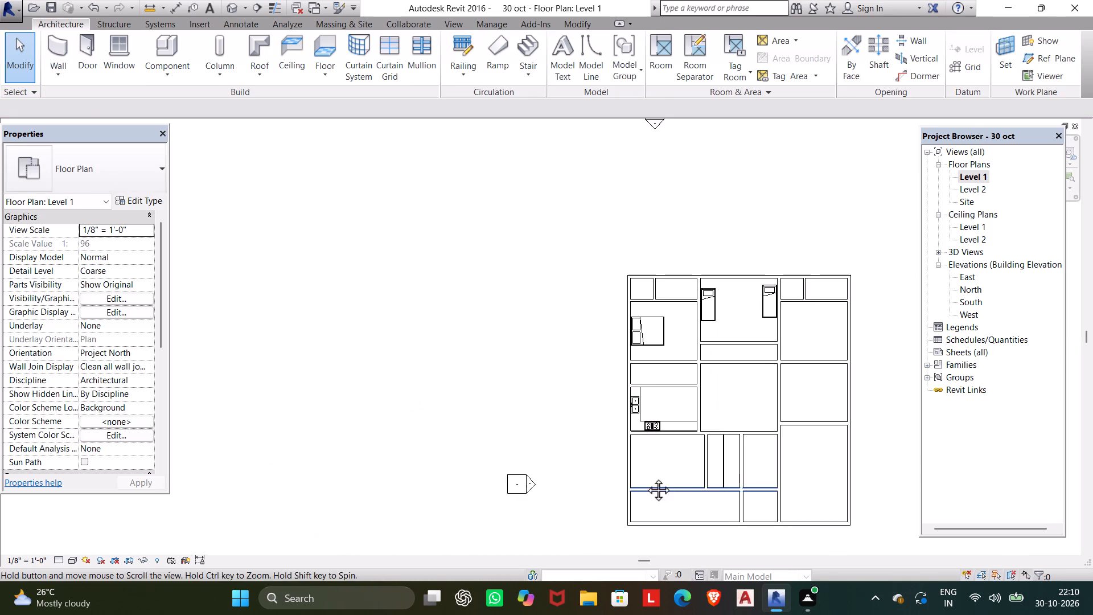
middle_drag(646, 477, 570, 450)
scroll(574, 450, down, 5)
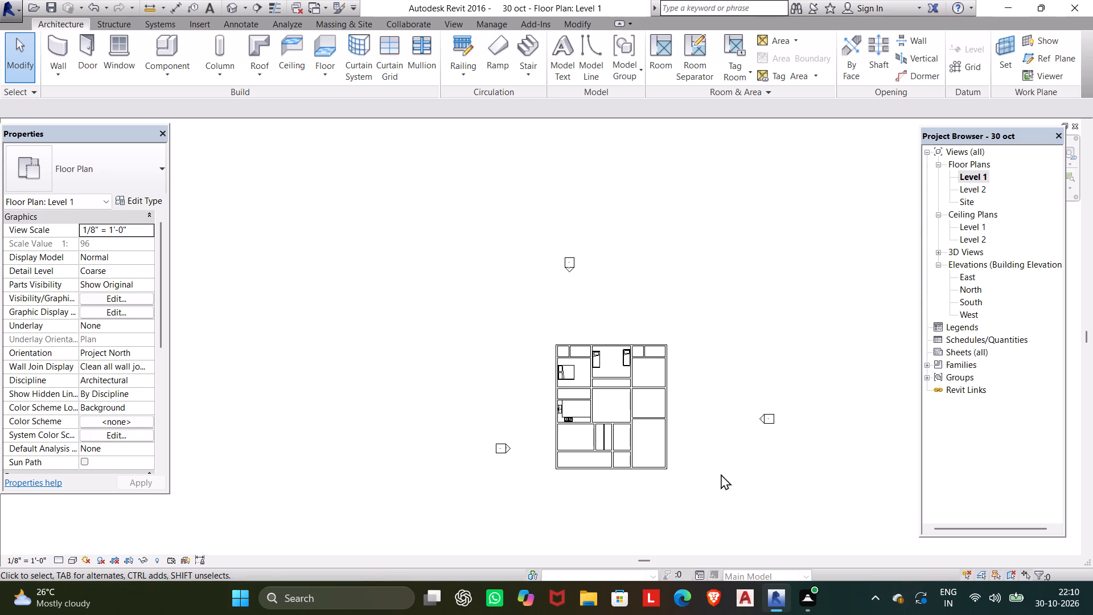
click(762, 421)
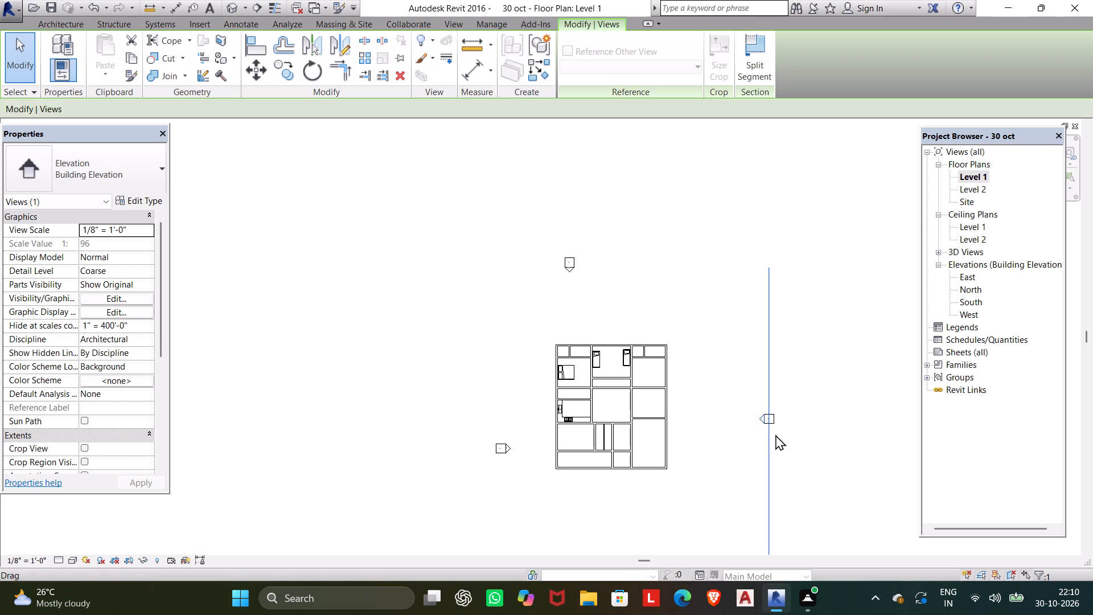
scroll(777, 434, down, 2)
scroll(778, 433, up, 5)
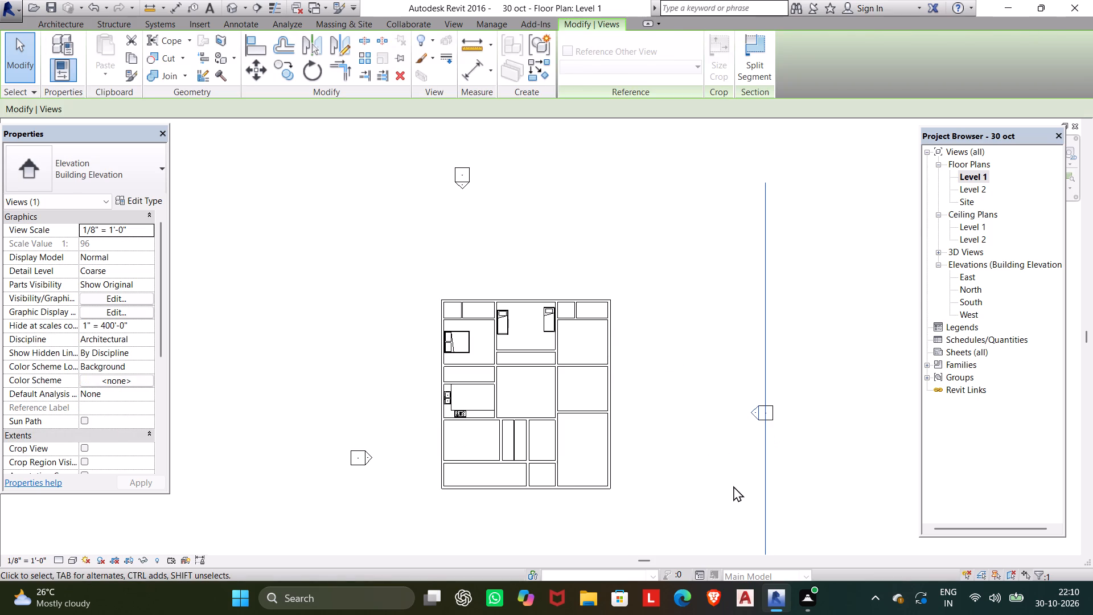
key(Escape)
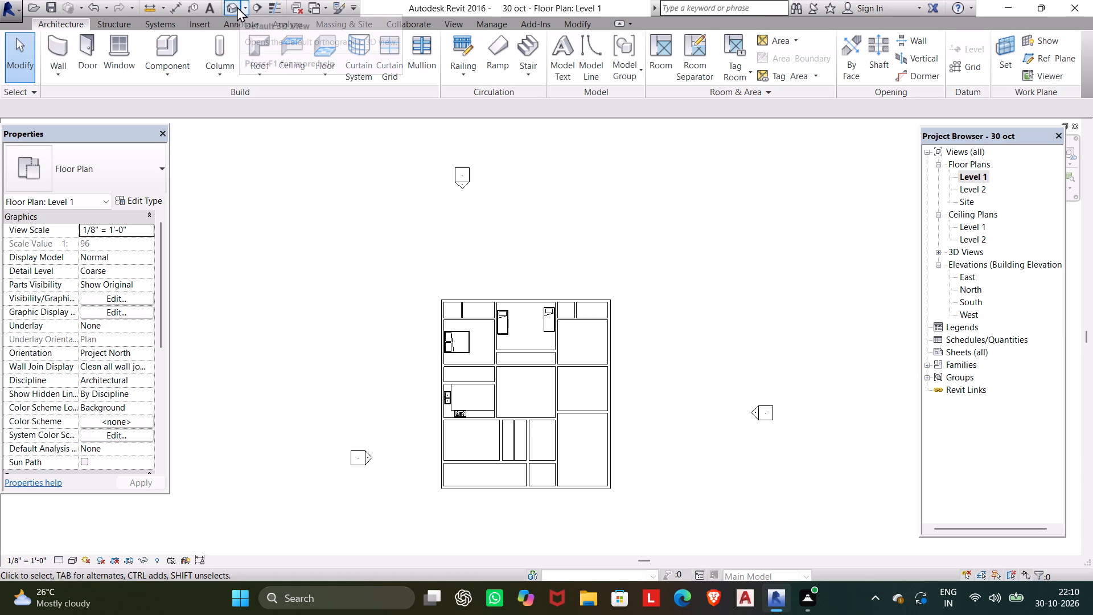
Examine the furnished floor plan in the default 3D view from several angles, checking the kitchen, the box bed and both bunk beds.
click(233, 5)
scroll(495, 385, down, 10)
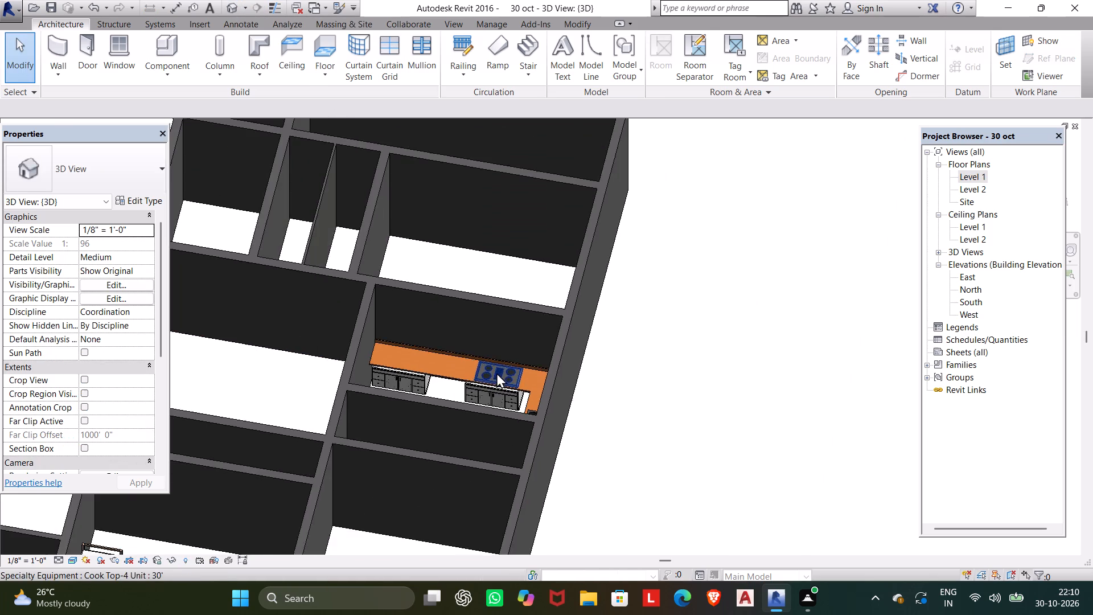
scroll(497, 364, down, 4)
middle_drag(489, 339, 528, 355)
scroll(499, 344, down, 1)
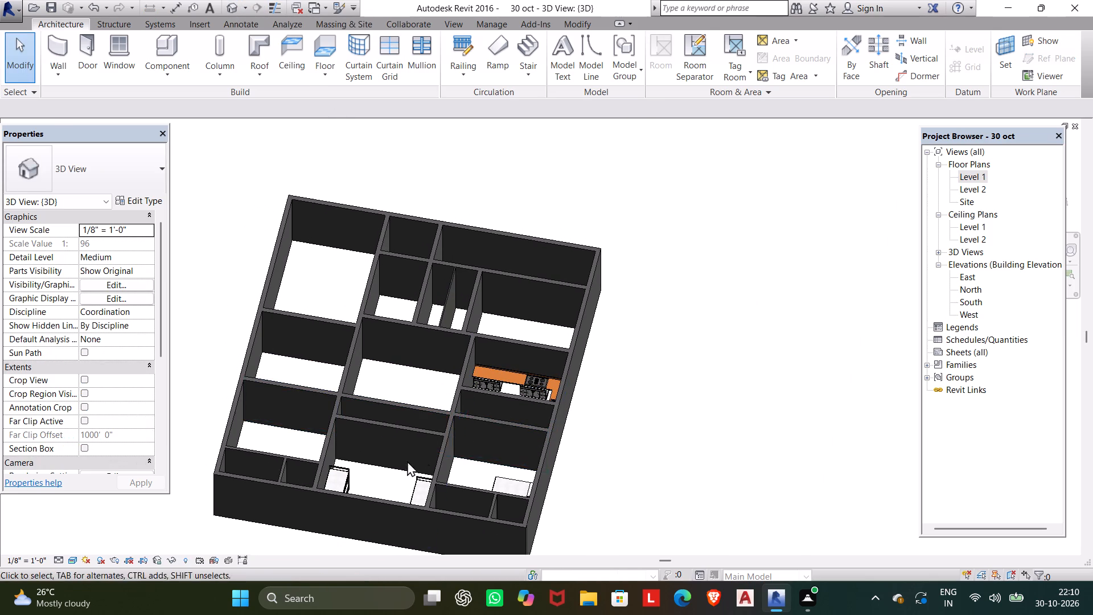
shift+middle_drag(404, 463, 110, 432)
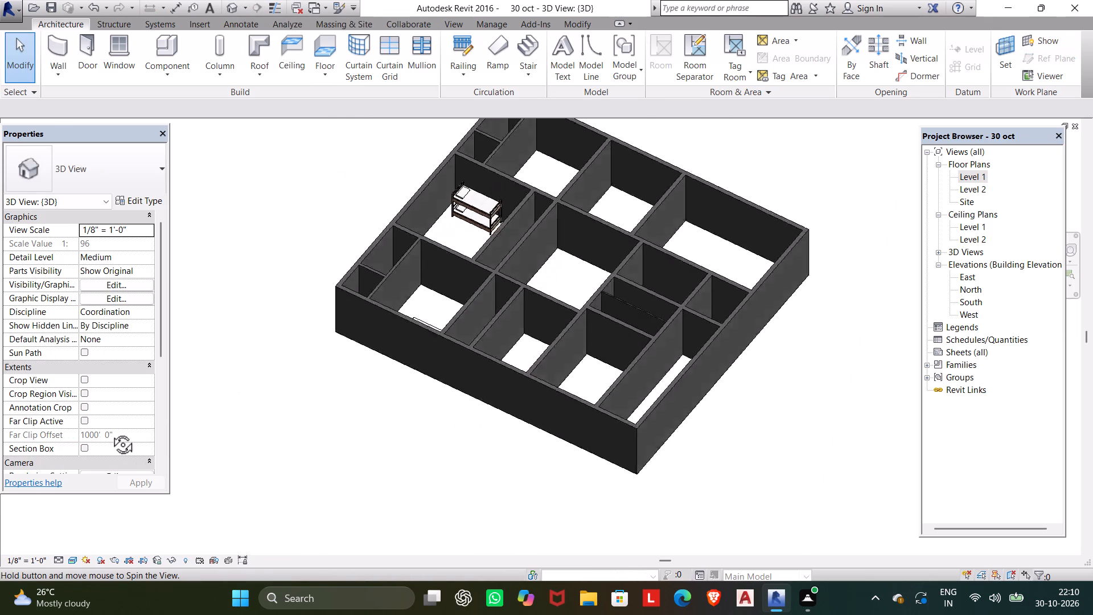
shift+middle_drag(110, 432, 81, 429)
shift+middle_drag(545, 219, 428, 282)
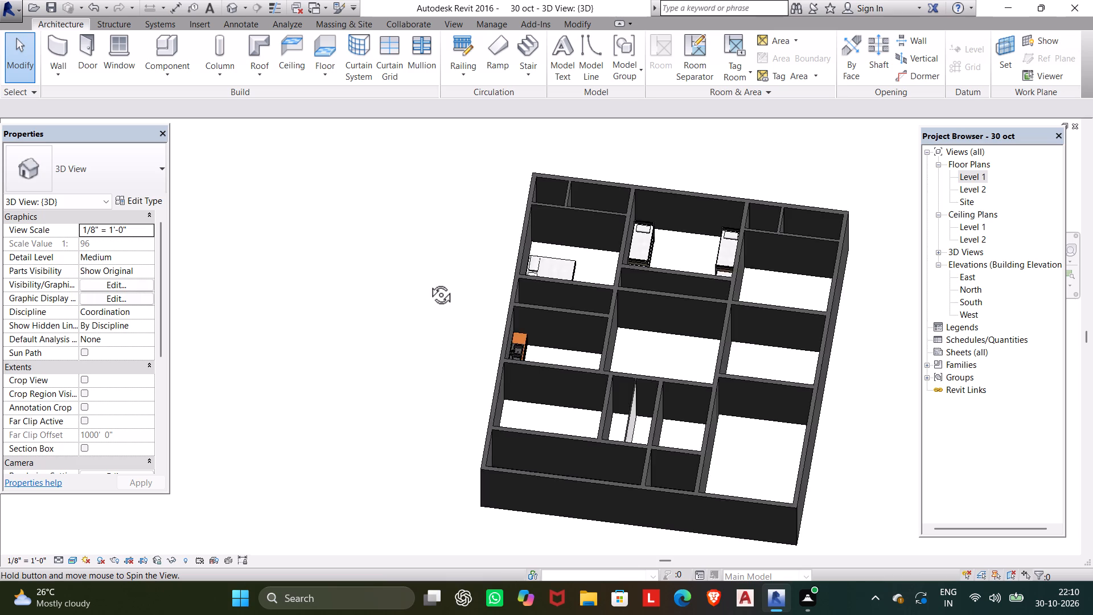
shift+middle_drag(428, 282, 439, 378)
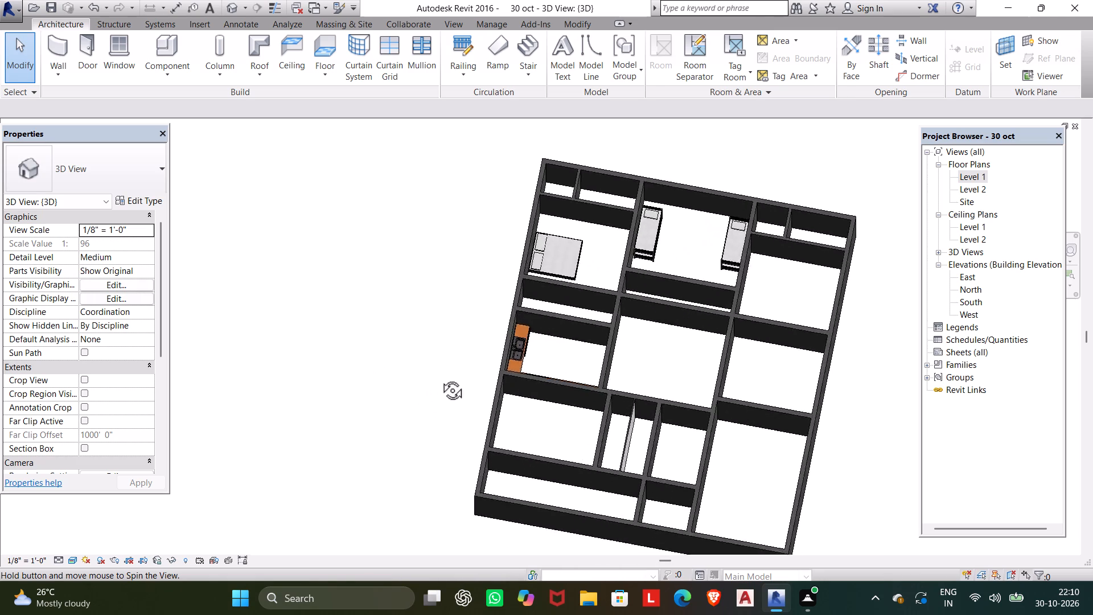
shift+middle_drag(439, 378, 490, 341)
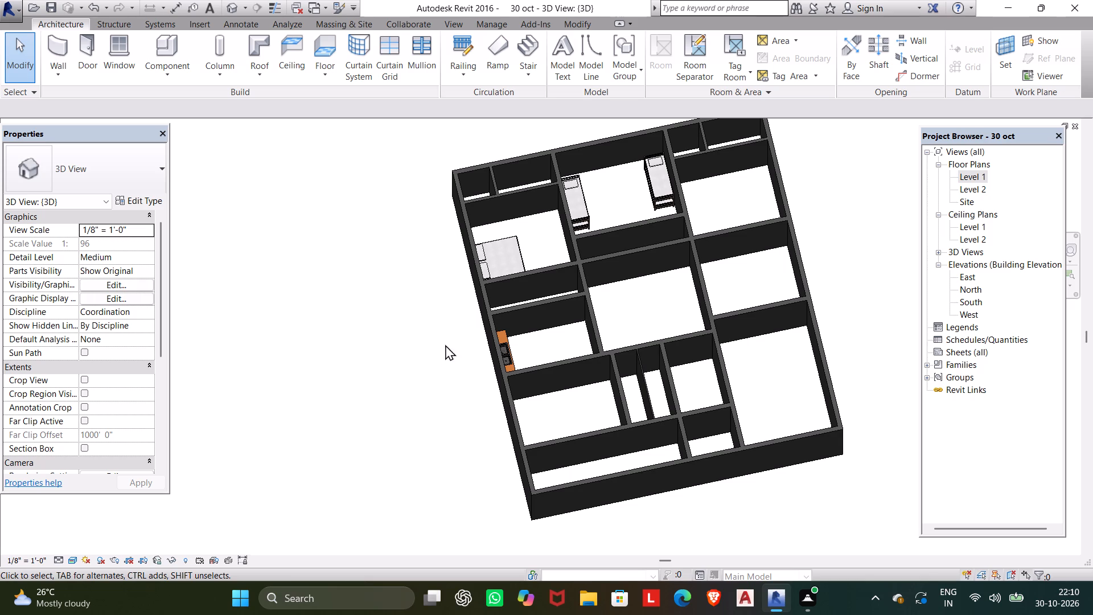
middle_drag(517, 331, 495, 346)
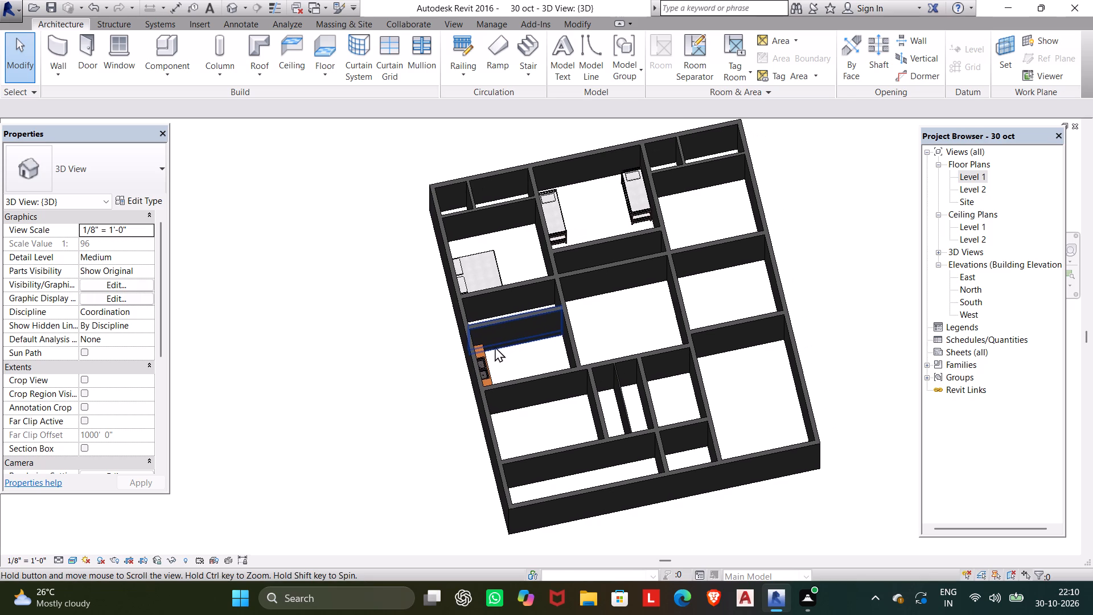
middle_drag(755, 311, 717, 378)
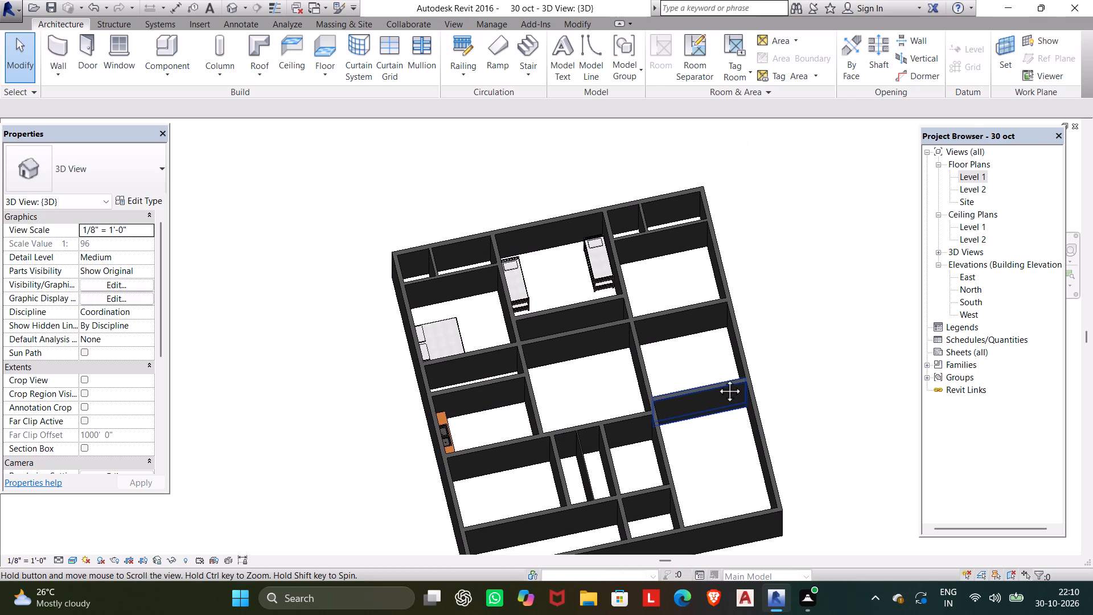
middle_drag(717, 378, 721, 301)
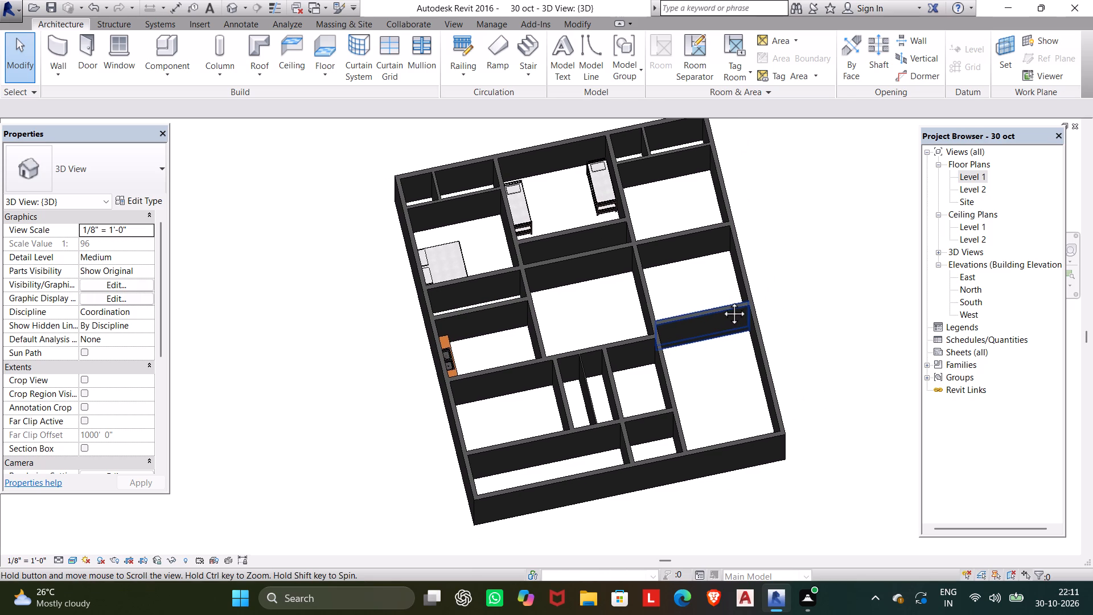
middle_drag(721, 301, 728, 333)
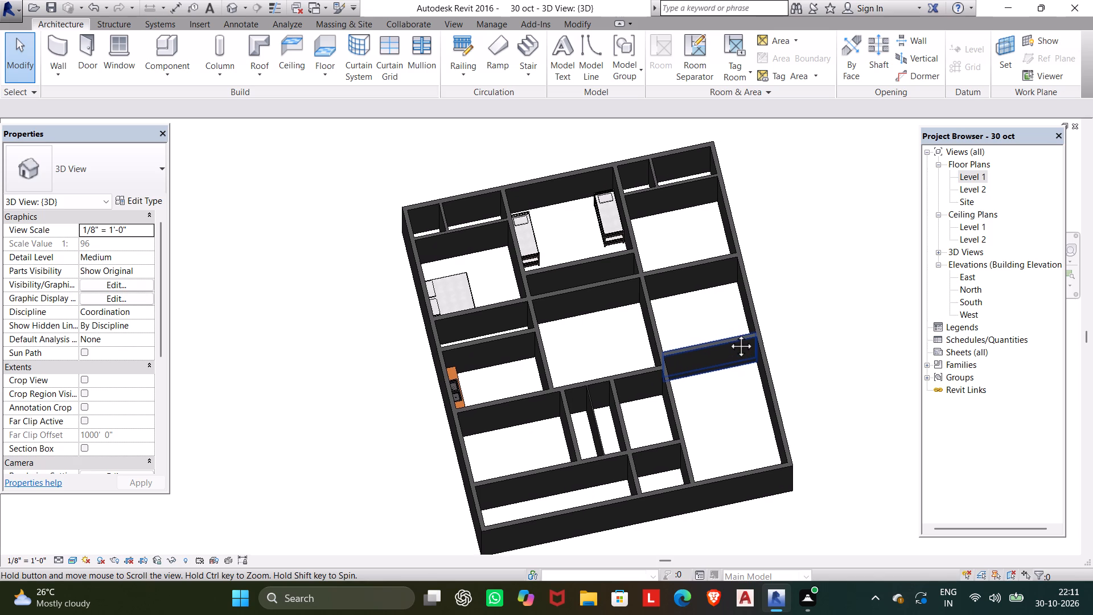
middle_drag(728, 333, 732, 294)
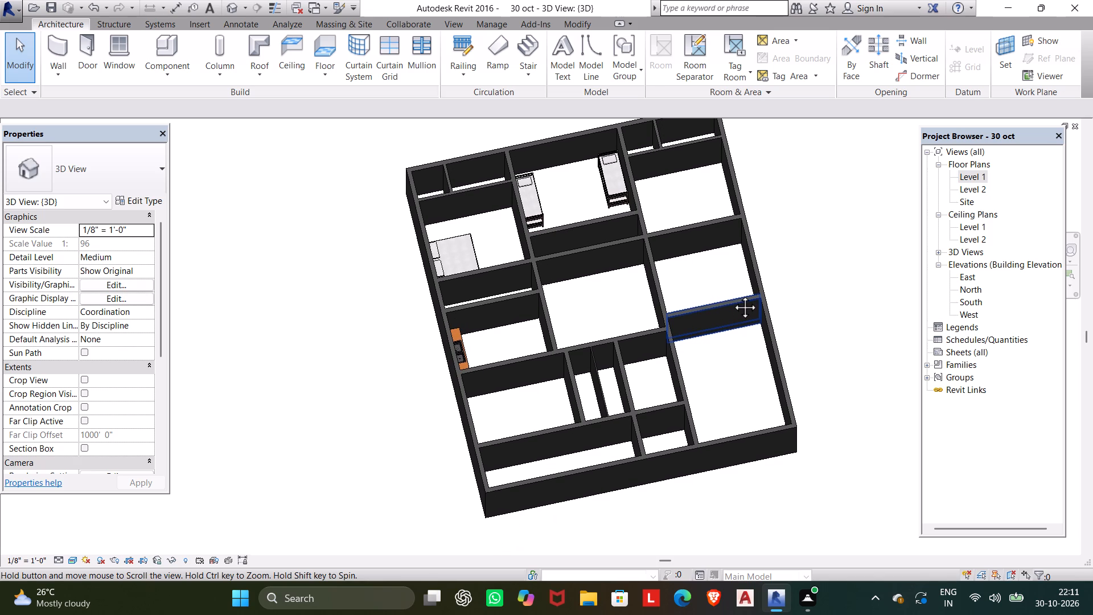
middle_drag(732, 294, 732, 293)
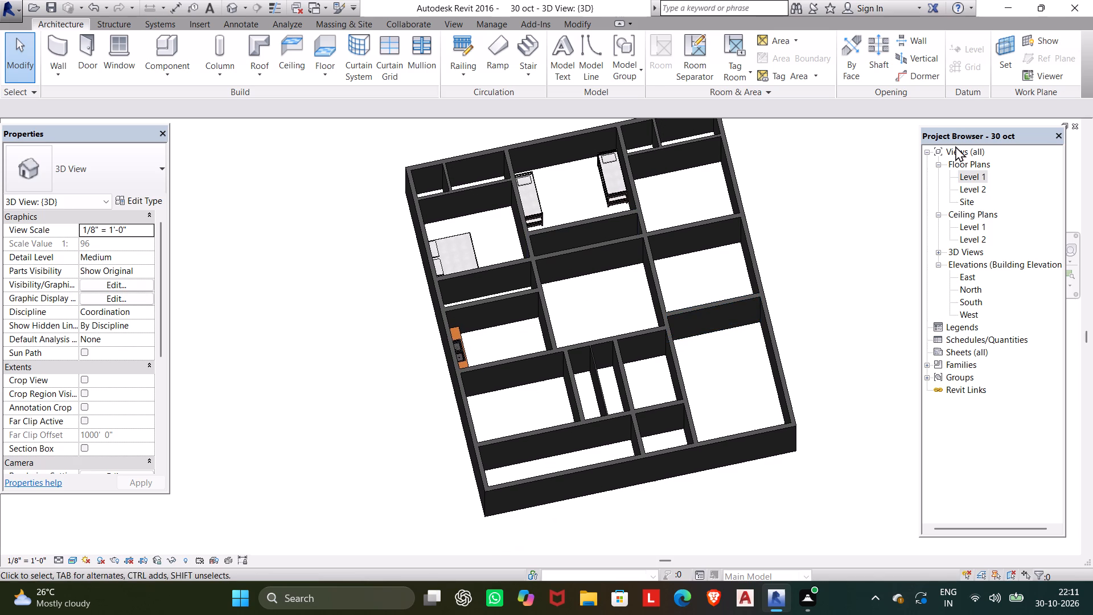
Back in the Level 1 floor plan, set the 82" x 36" Bed-Bunk type's length to 7' and height to 5'.
double_click(967, 176)
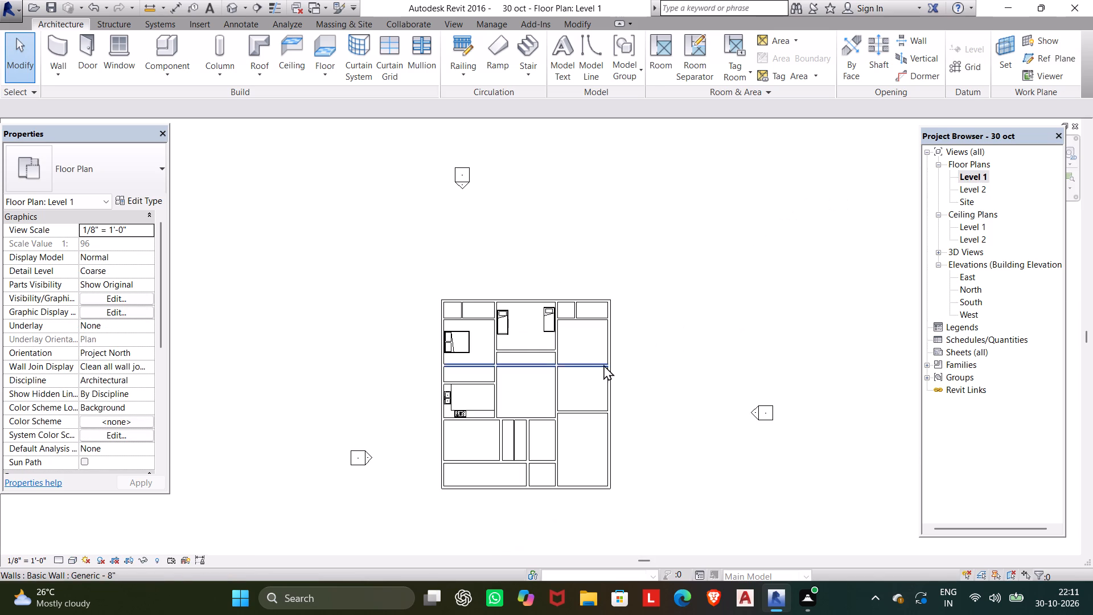
scroll(545, 342, up, 6)
click(561, 311)
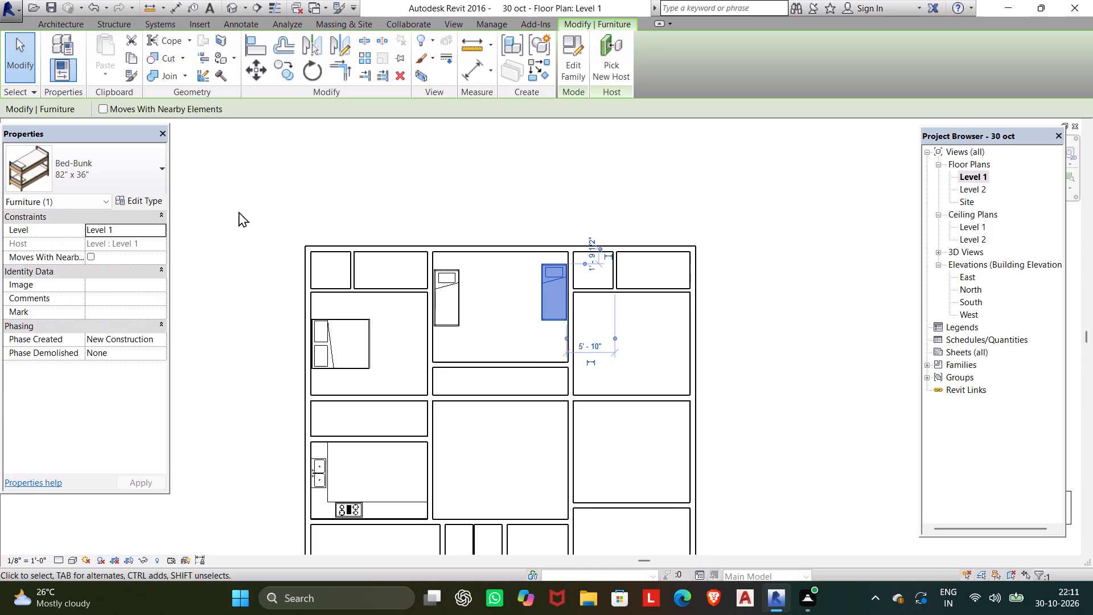
click(161, 193)
click(154, 201)
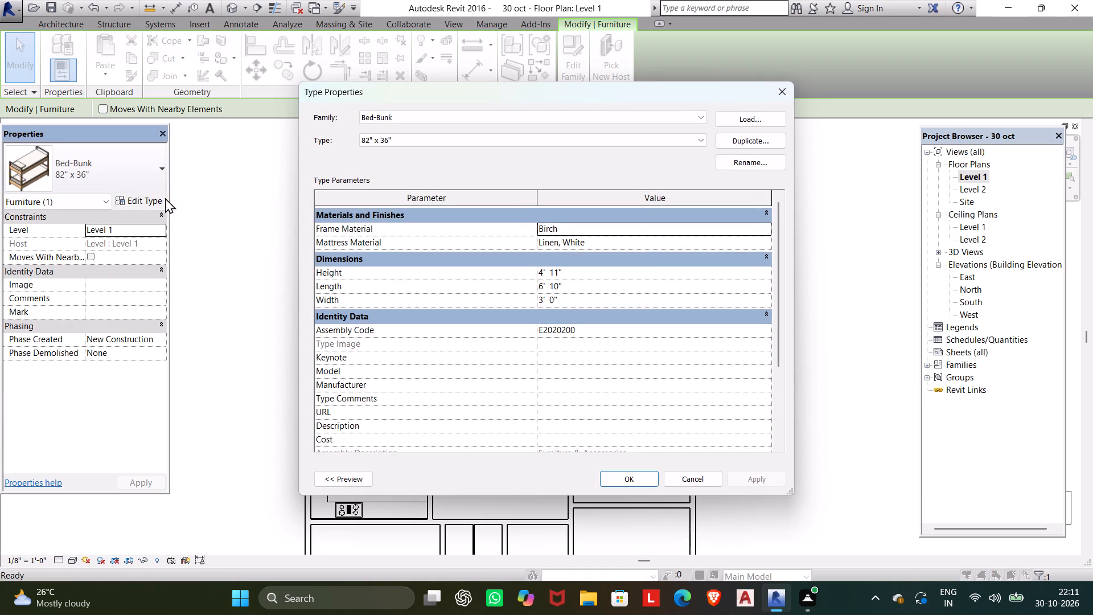
double_click(582, 267)
drag(581, 267, 521, 269)
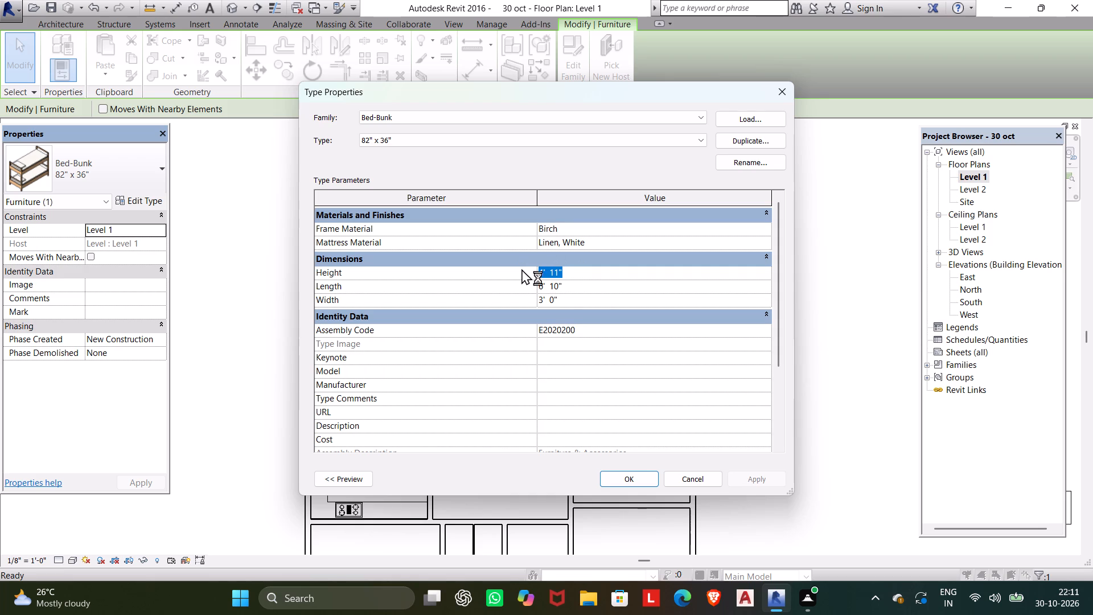
drag(578, 280, 589, 293)
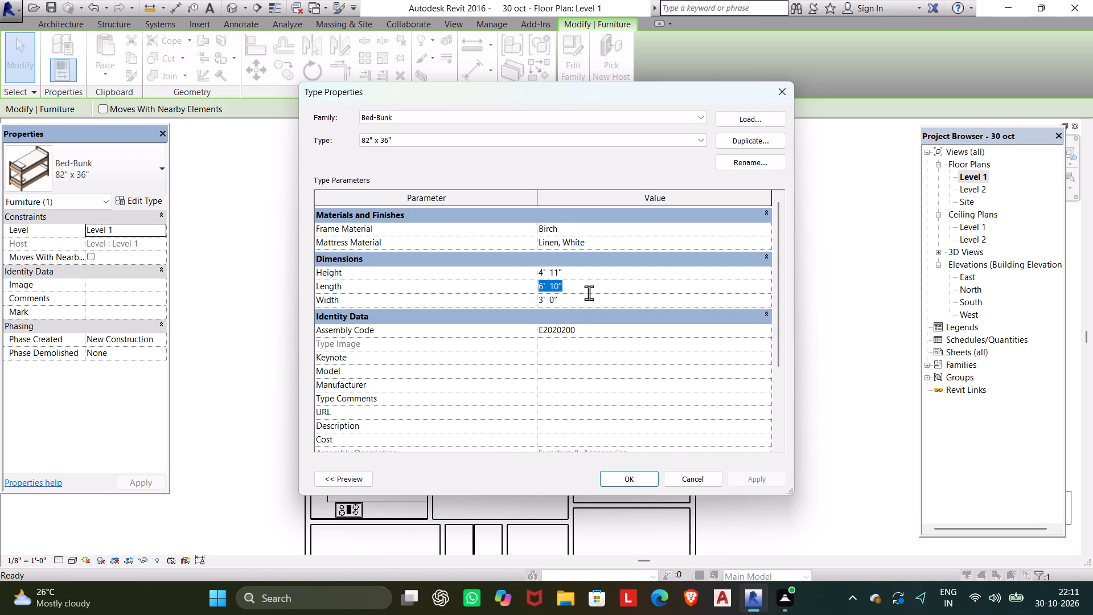
text(7')
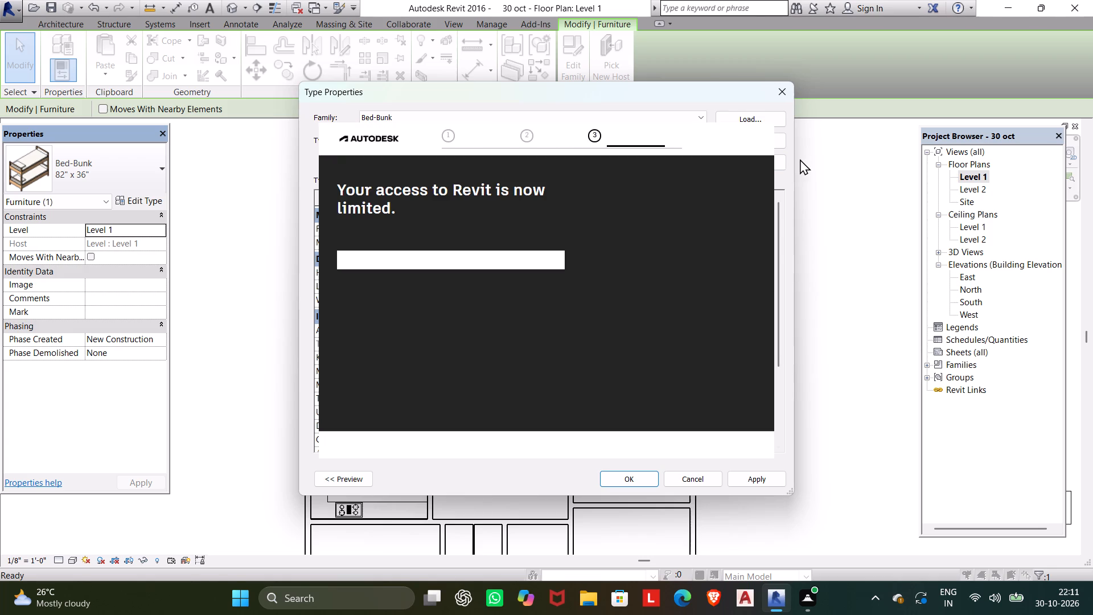
click(744, 137)
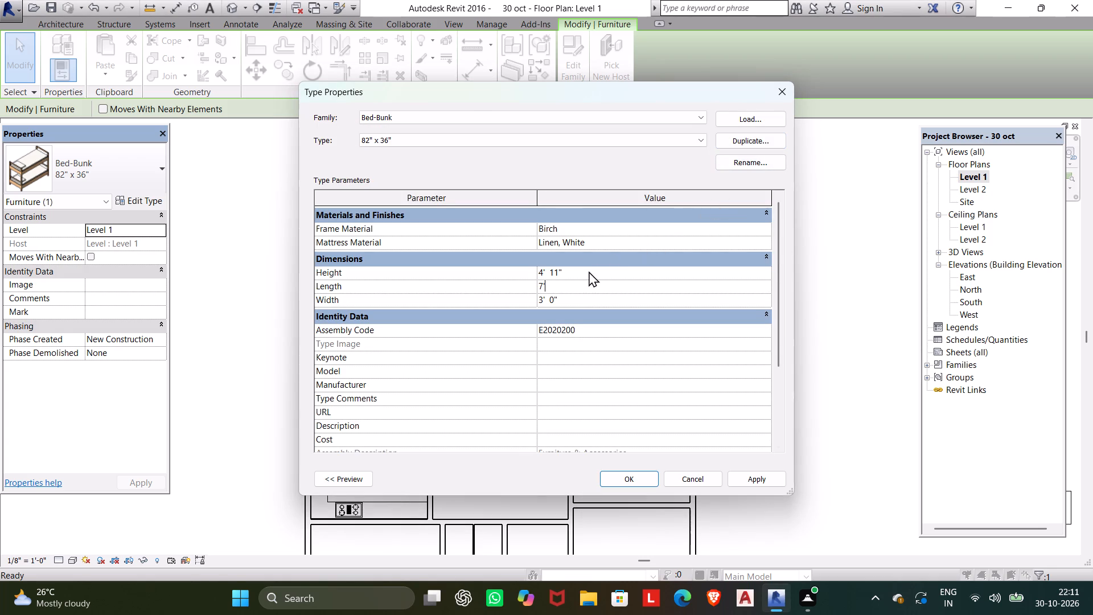
click(589, 271)
text(5')
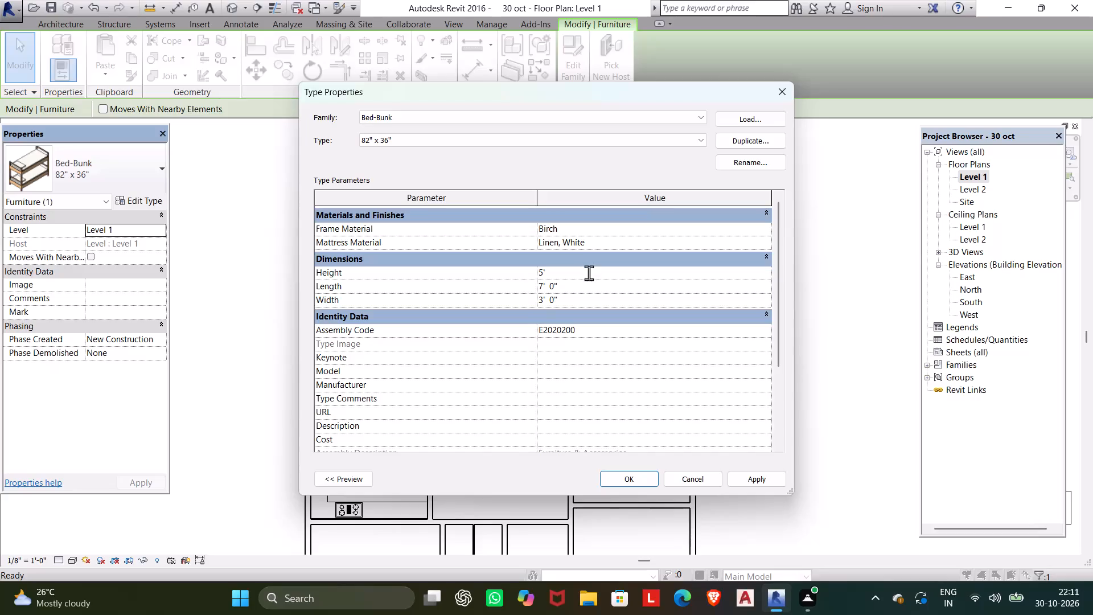
click(629, 477)
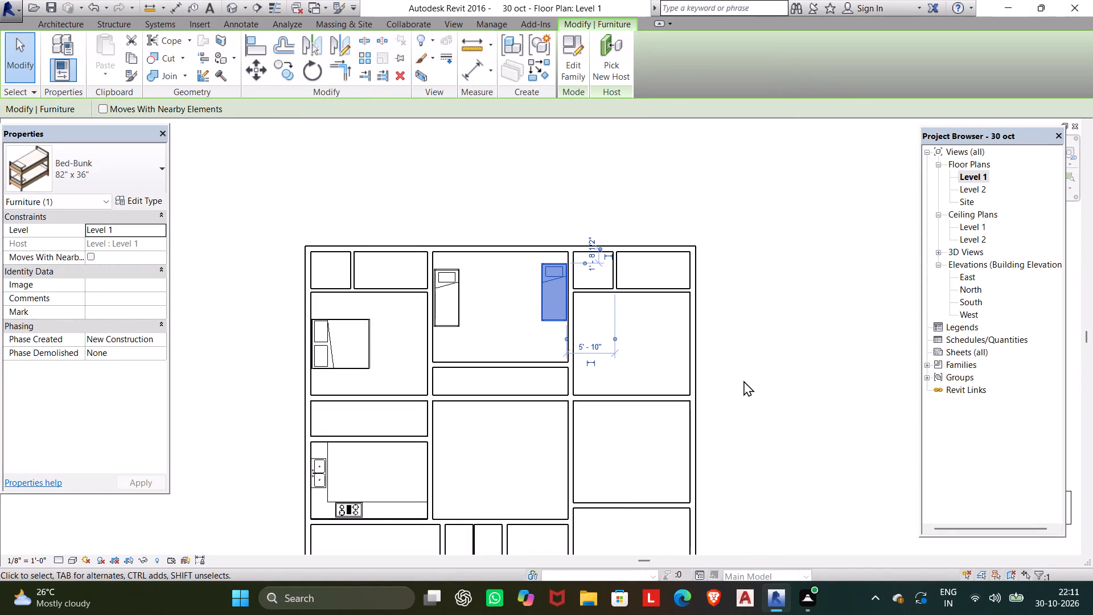
Nudge the east bunk bed south until it lines up with the west one, deselect it, and dismiss the Autodesk pop-up.
scroll(528, 317, up, 4)
click(523, 316)
key(Escape)
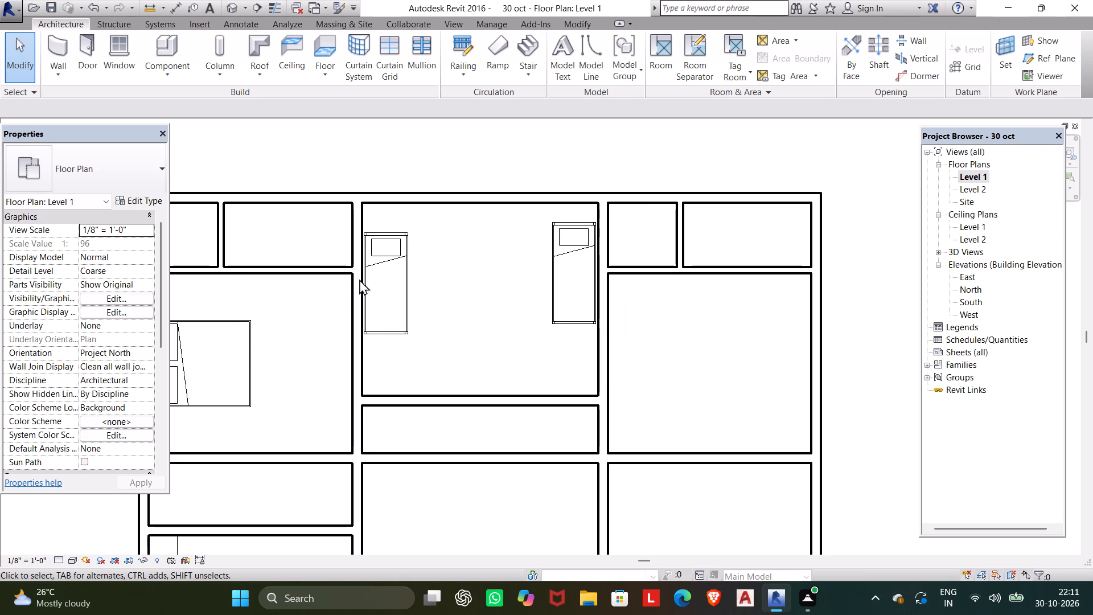
click(571, 309)
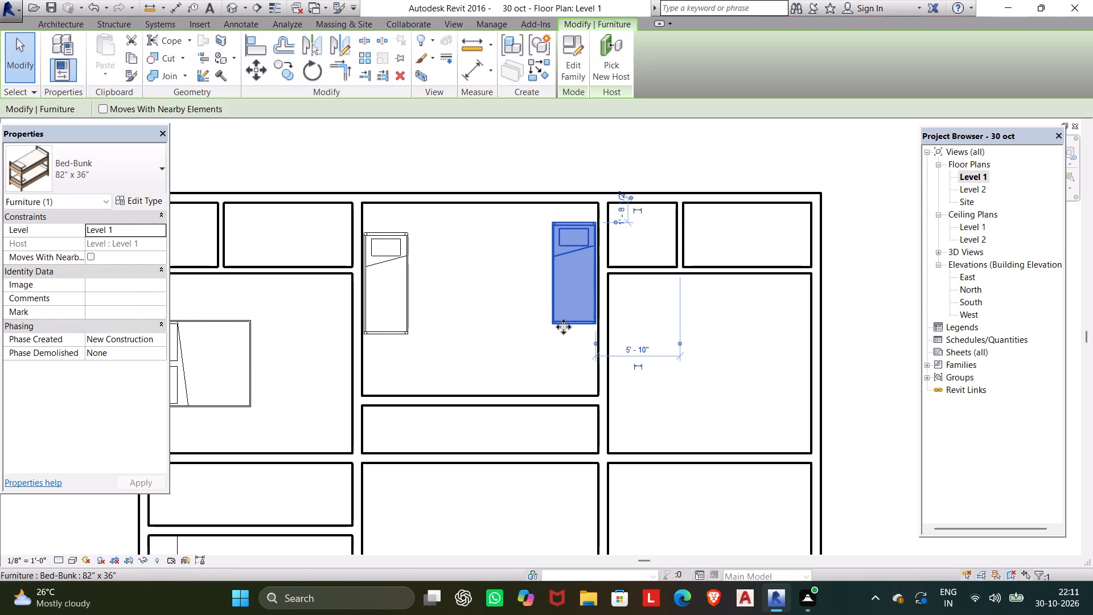
key(Down)
key(Down)
key(Down)
key(Down)
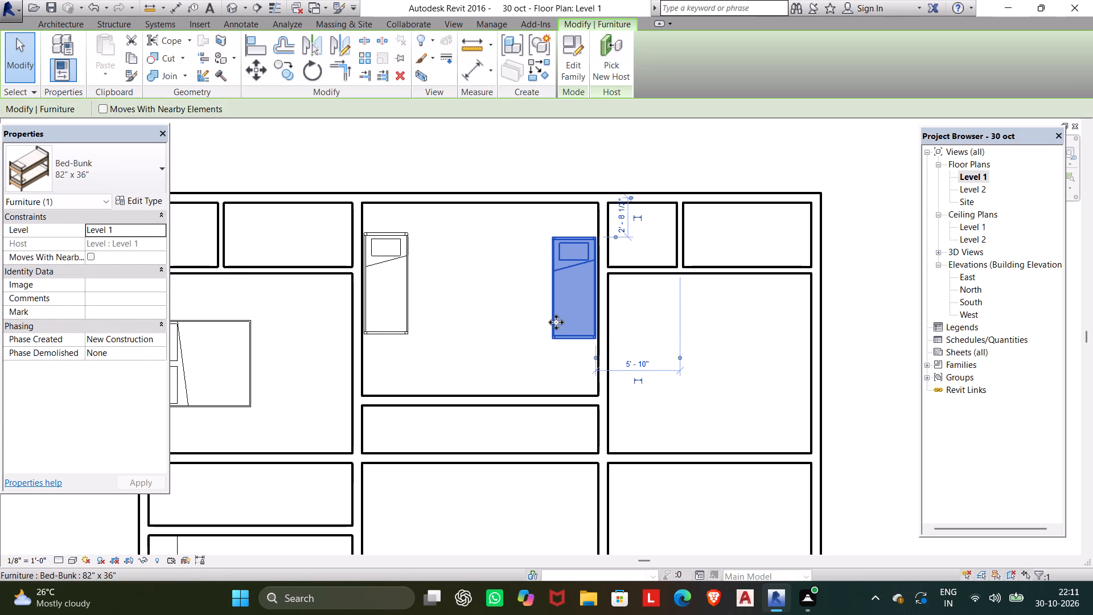
key(Up)
click(506, 349)
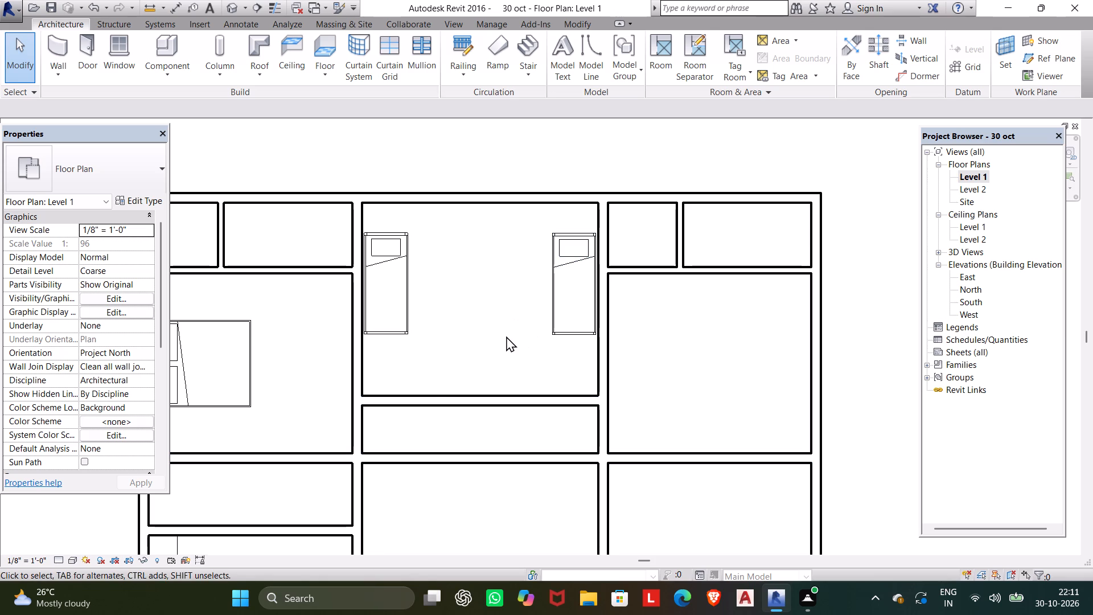
scroll(496, 331, down, 2)
middle_drag(496, 331, 557, 285)
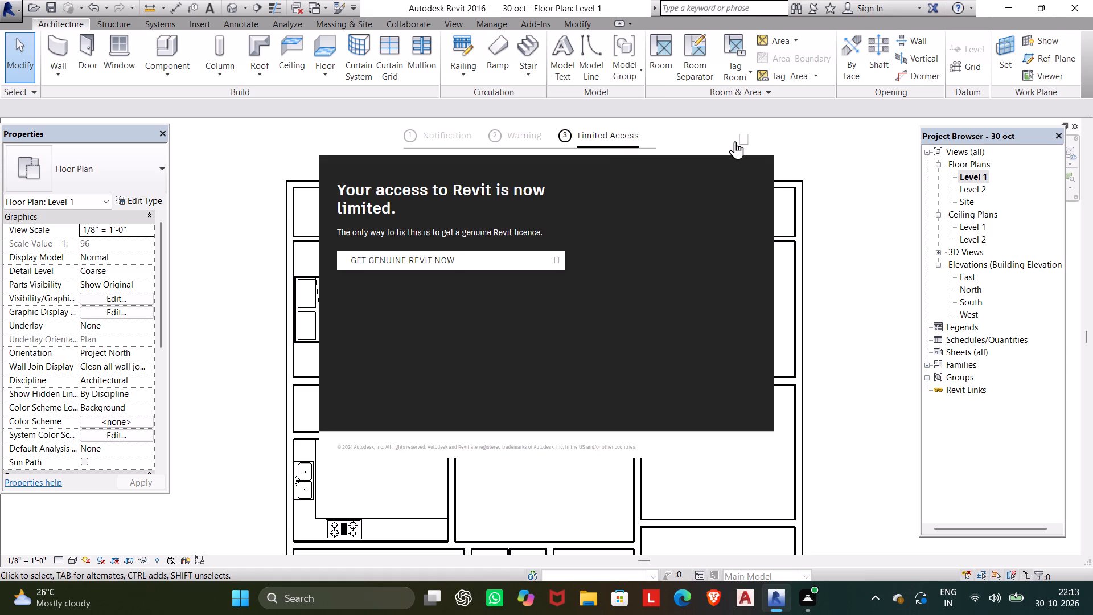
click(740, 138)
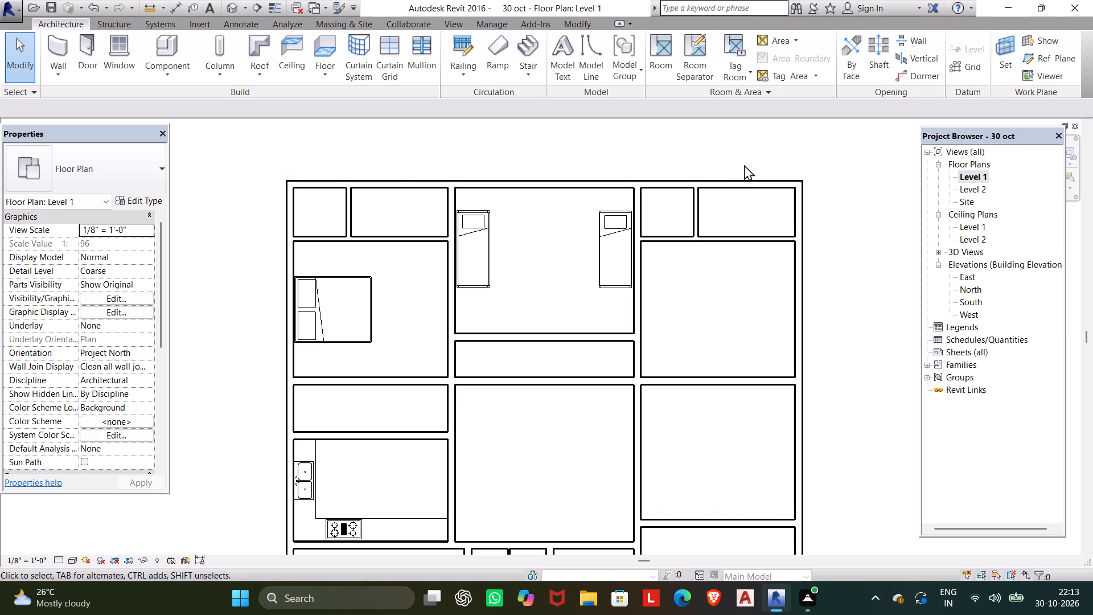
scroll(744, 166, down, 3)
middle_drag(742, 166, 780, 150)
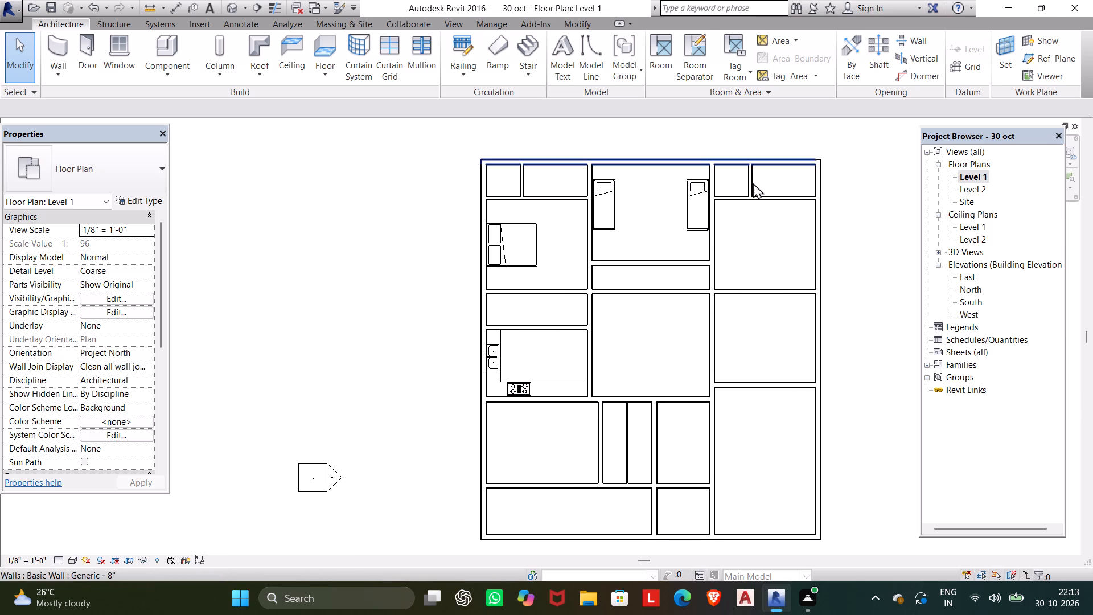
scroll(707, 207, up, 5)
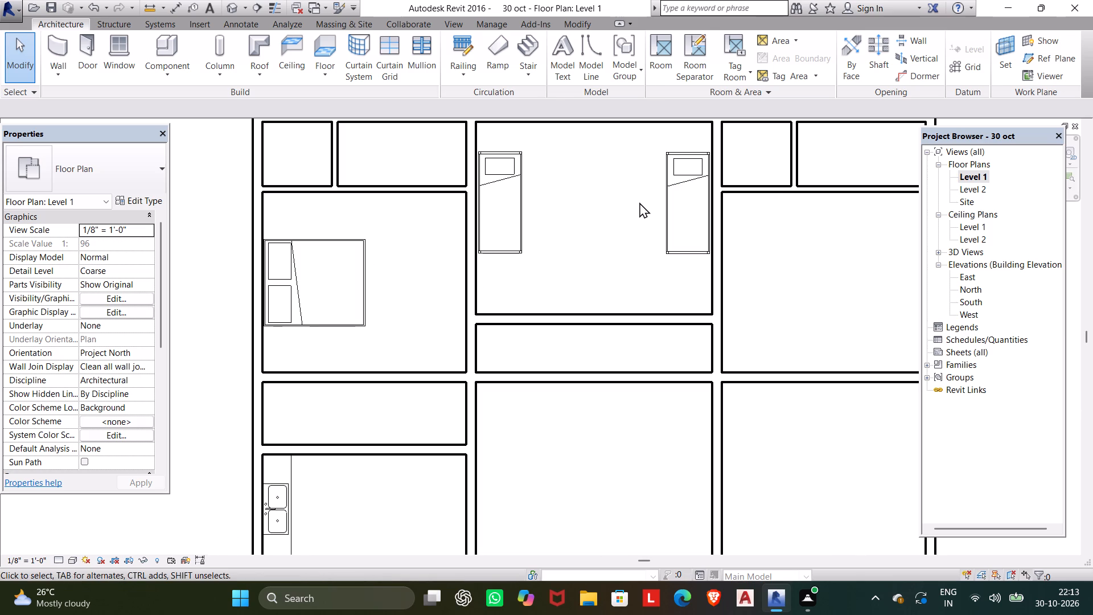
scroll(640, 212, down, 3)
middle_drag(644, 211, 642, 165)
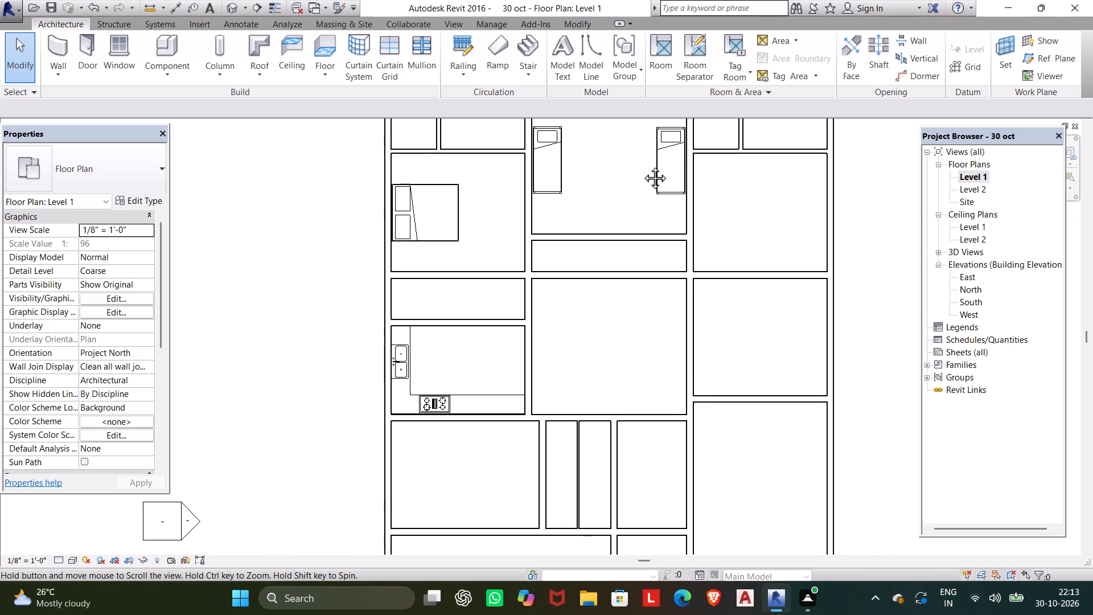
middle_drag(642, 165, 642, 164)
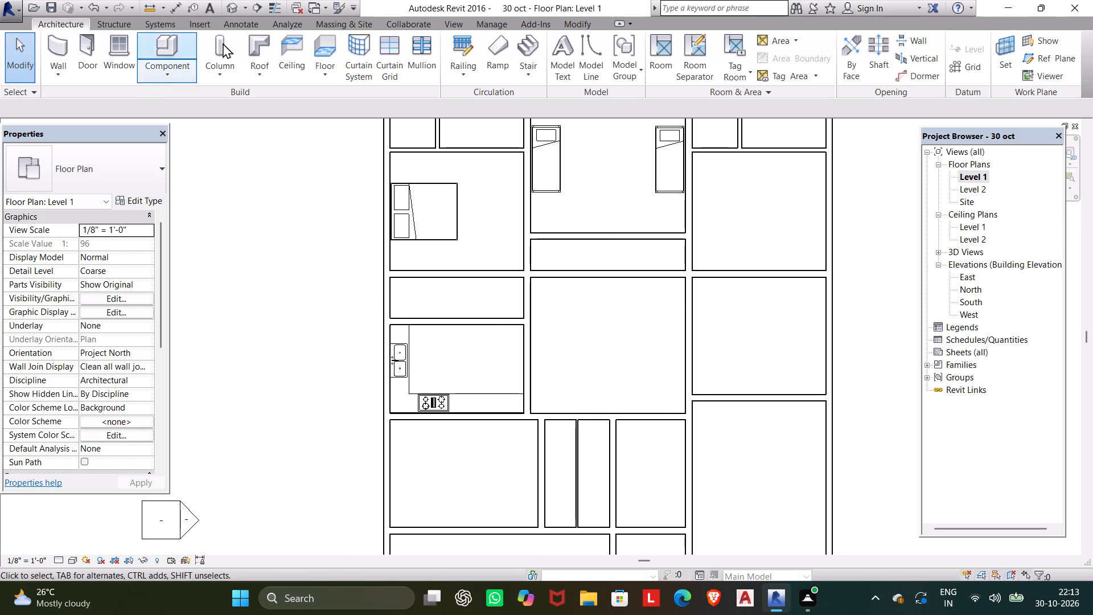
Load the Bed-Standard family from the Furniture > Beds folder of the US Imperial library as a component.
click(171, 50)
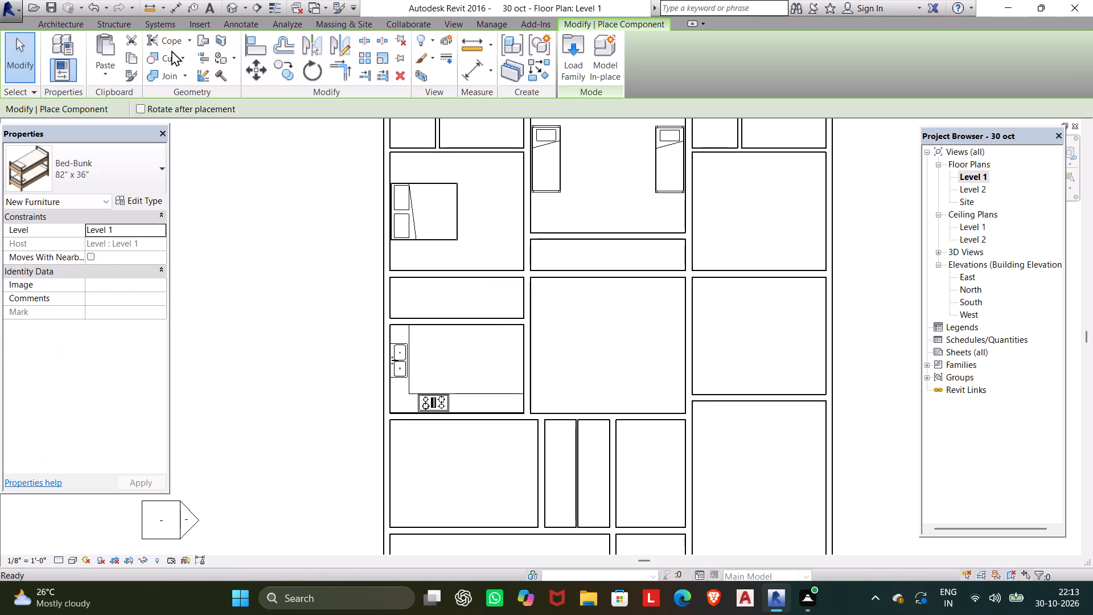
click(578, 47)
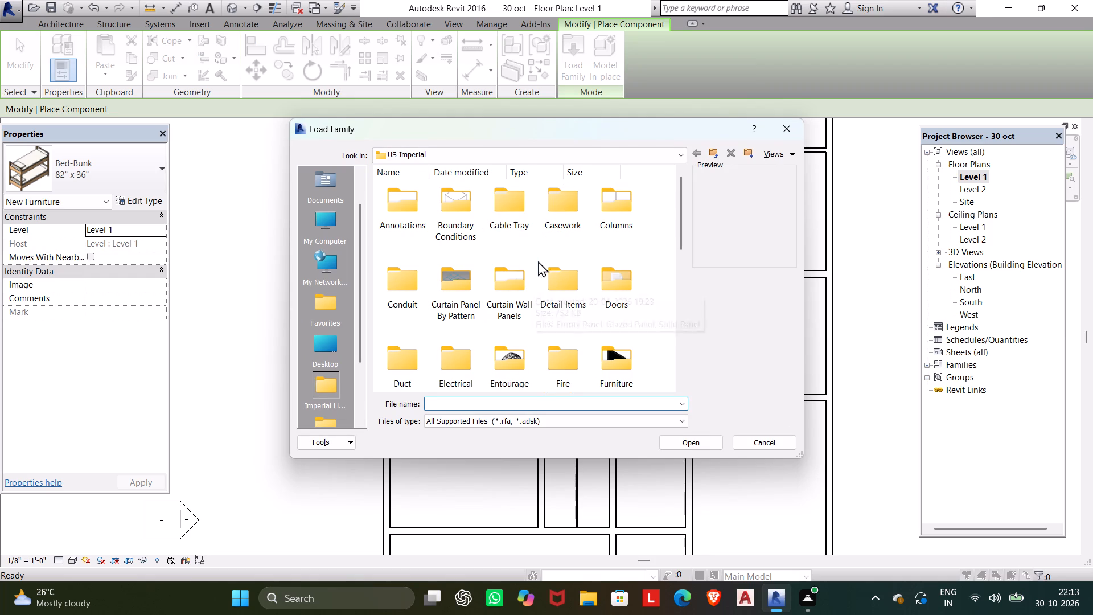
double_click(571, 217)
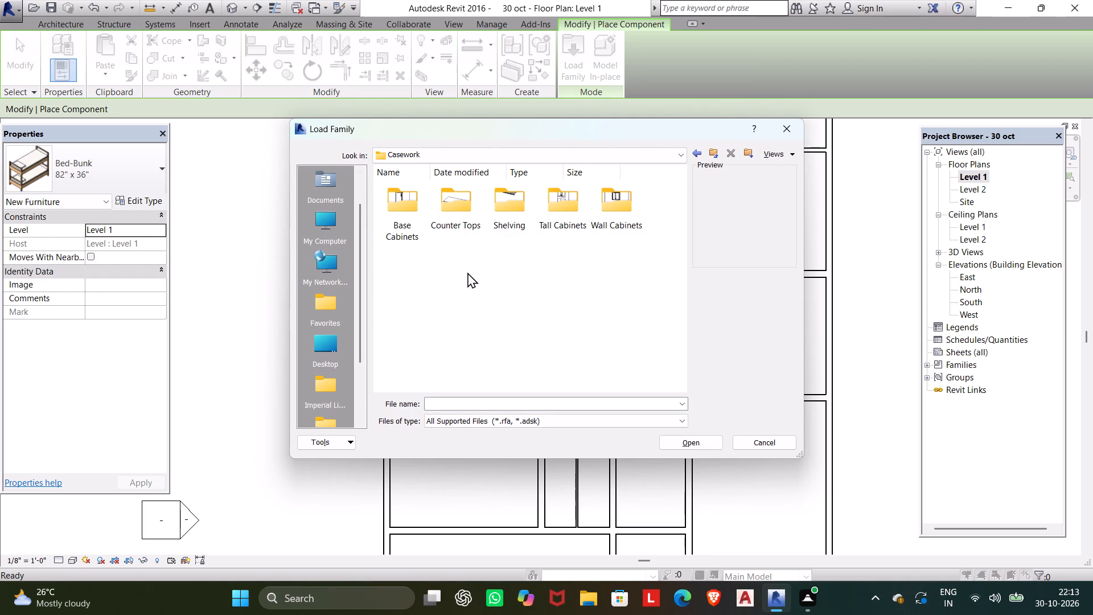
click(697, 152)
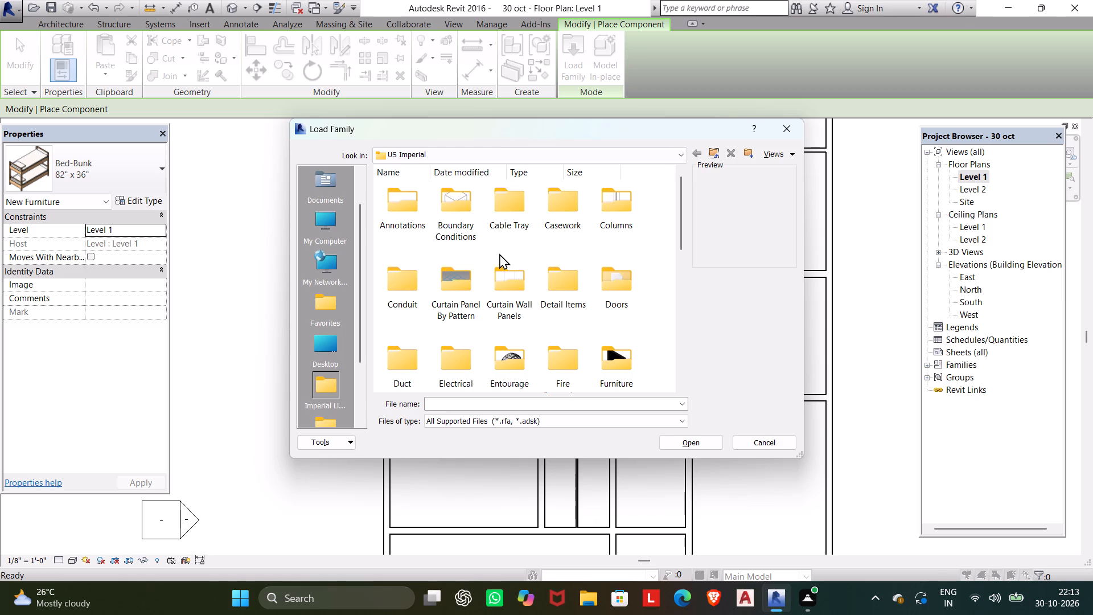
scroll(500, 242, down, 1)
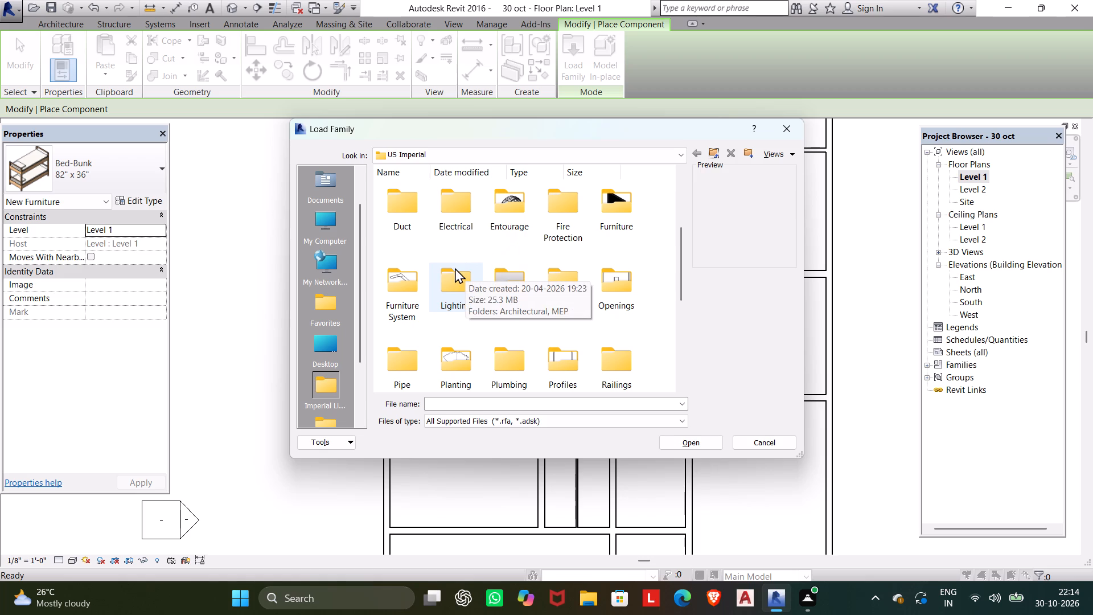
scroll(505, 225, down, 2)
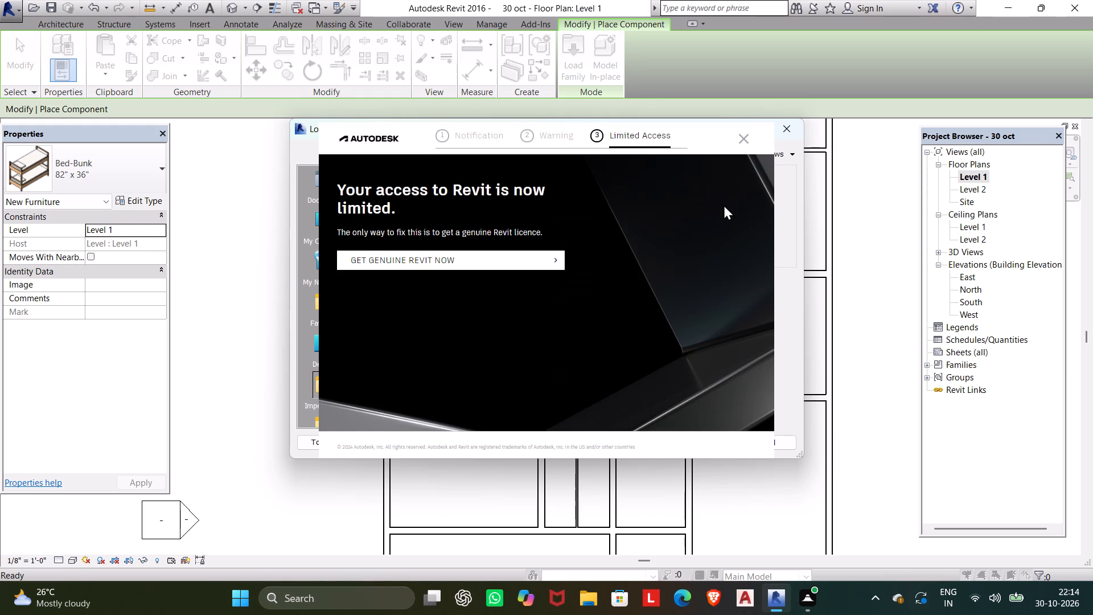
click(742, 134)
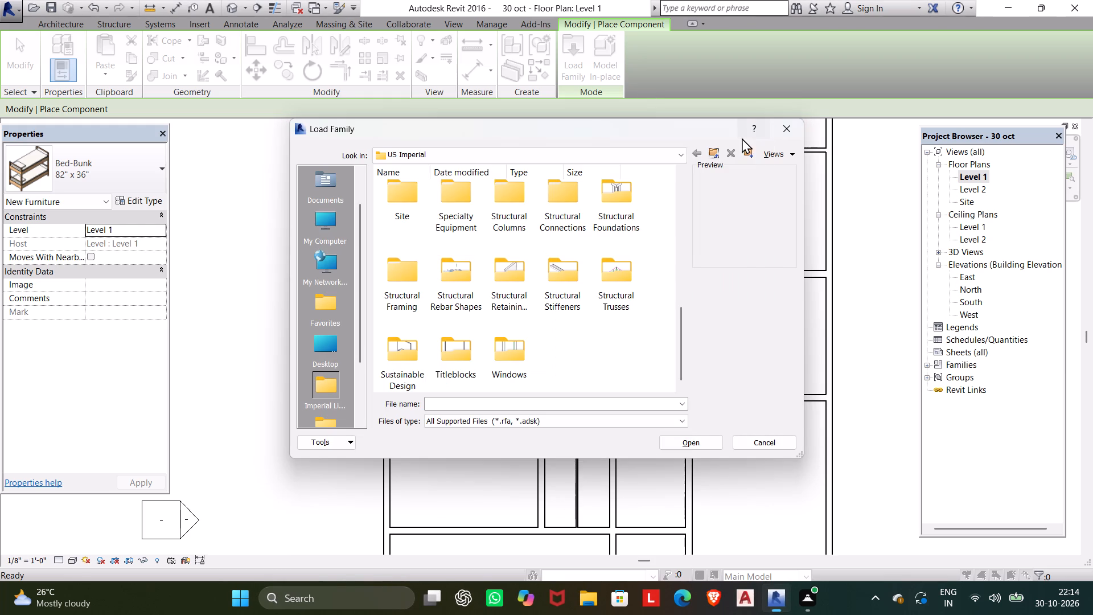
scroll(597, 277, down, 1)
scroll(448, 196, up, 1)
scroll(556, 300, down, 6)
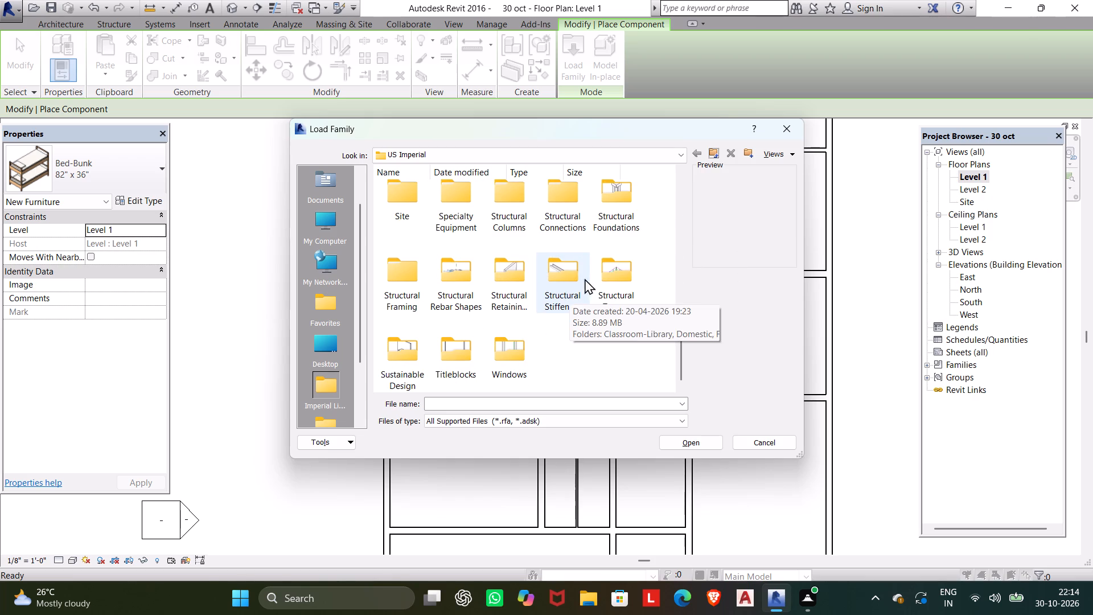
scroll(646, 236, up, 2)
double_click(632, 271)
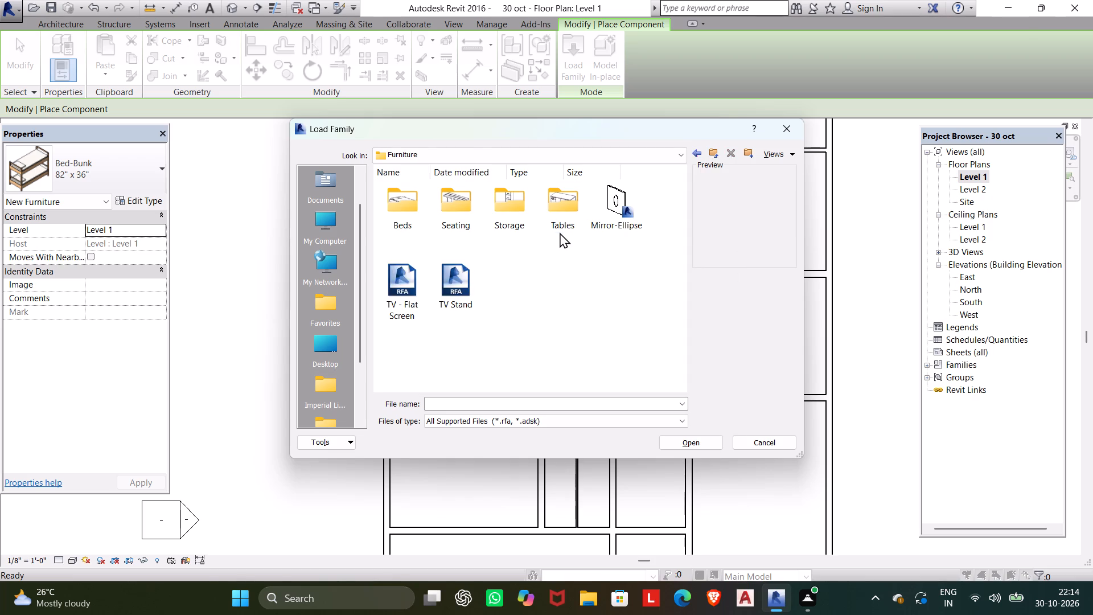
double_click(399, 195)
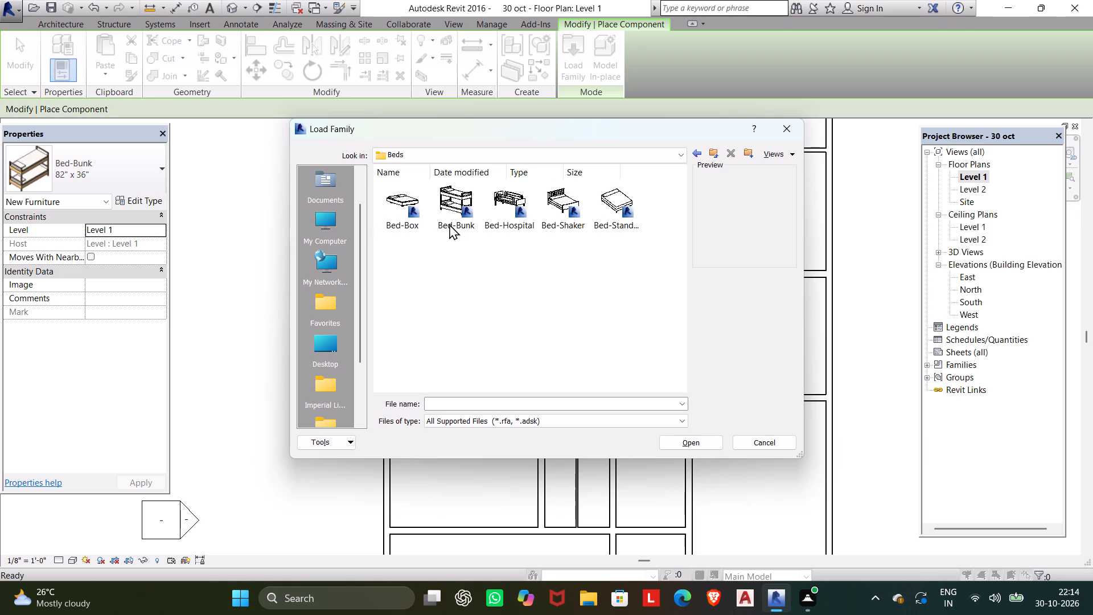
click(630, 198)
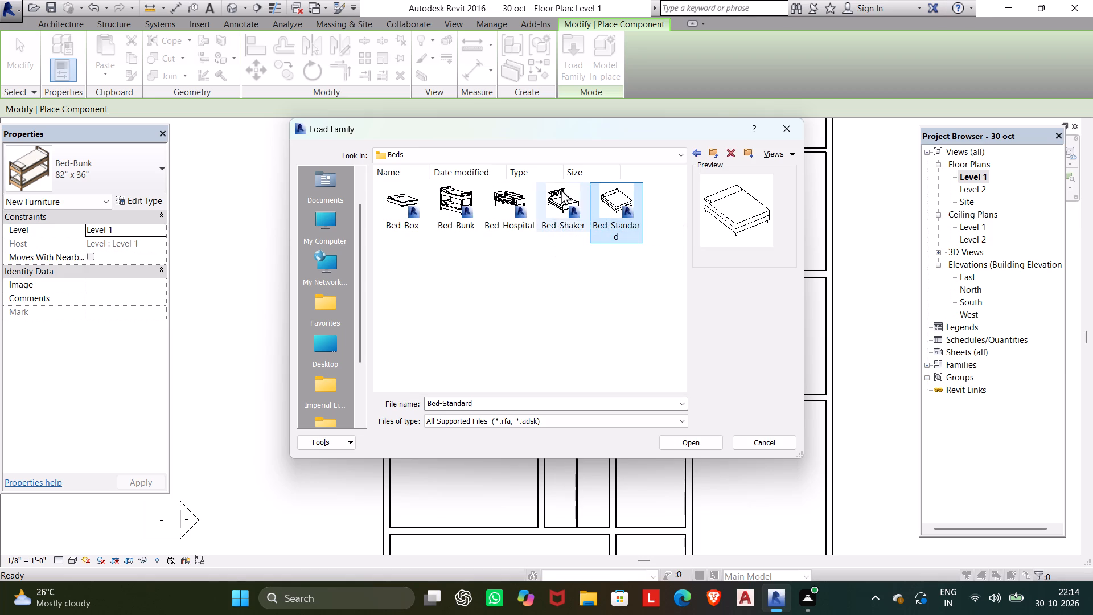
click(708, 446)
Place a Double 54" x 75" Bed-Standard in the northeast bedroom, rotated so its headboard sits against the east exterior wall.
middle_drag(687, 318, 686, 343)
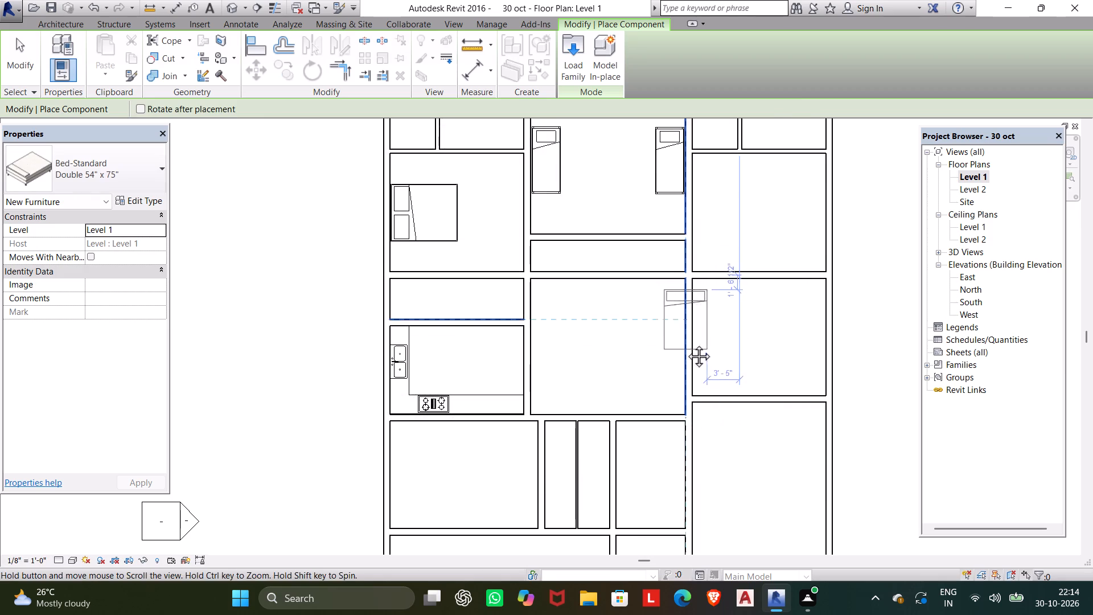
middle_drag(686, 343, 670, 434)
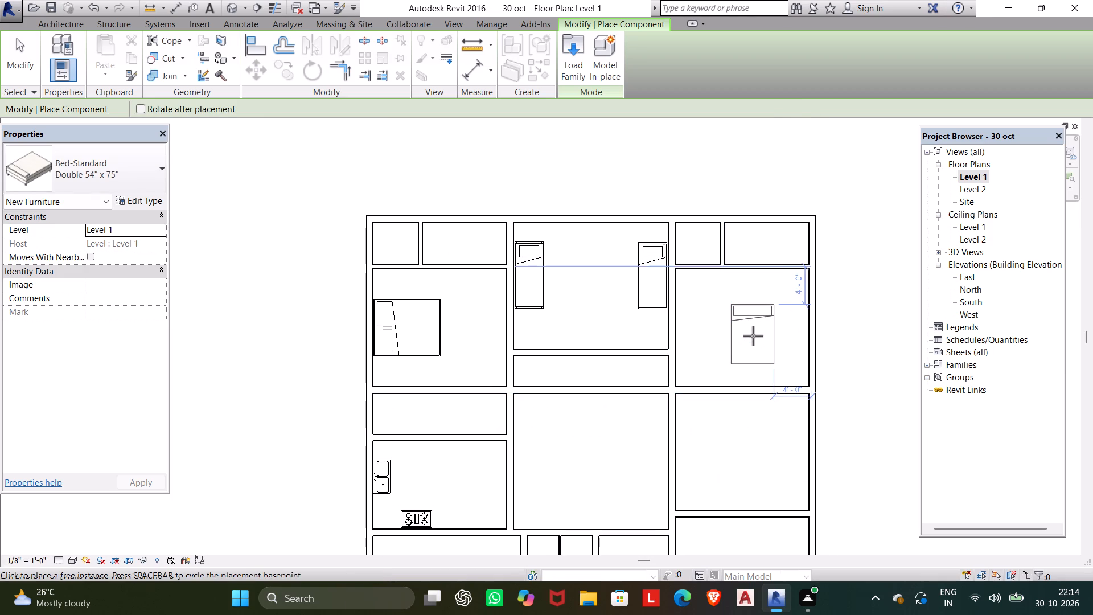
key(space)
key(space)
key(space)
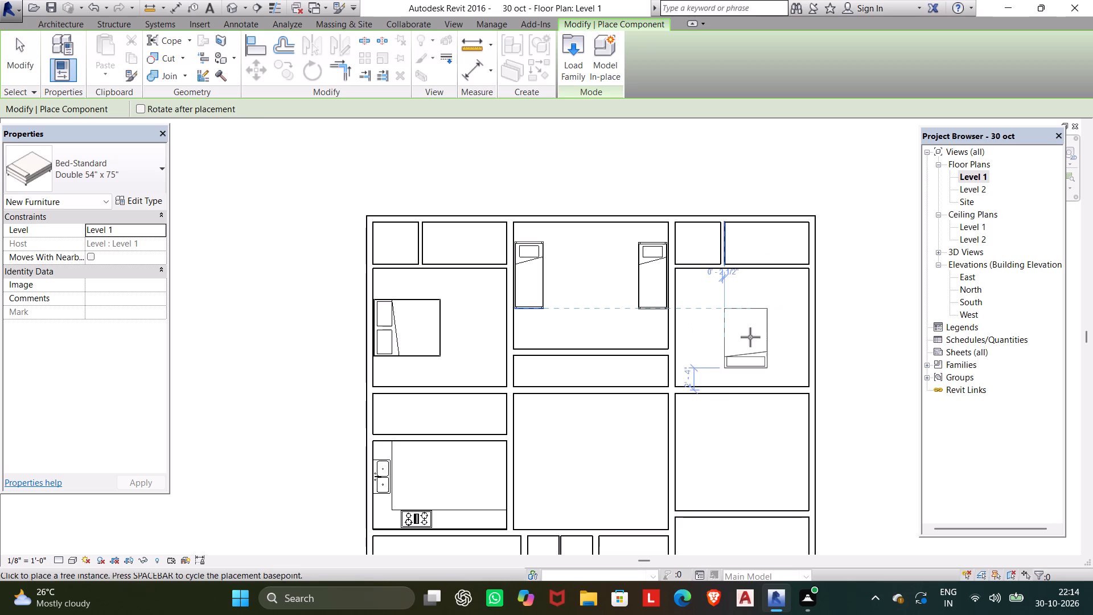
key(space)
key(space)
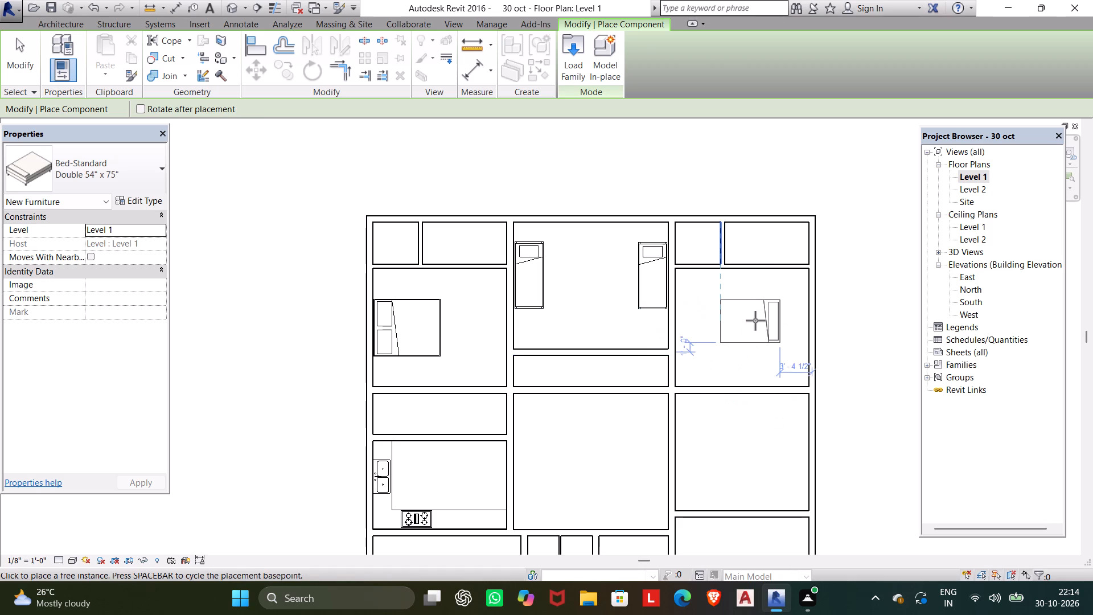
scroll(763, 330, up, 2)
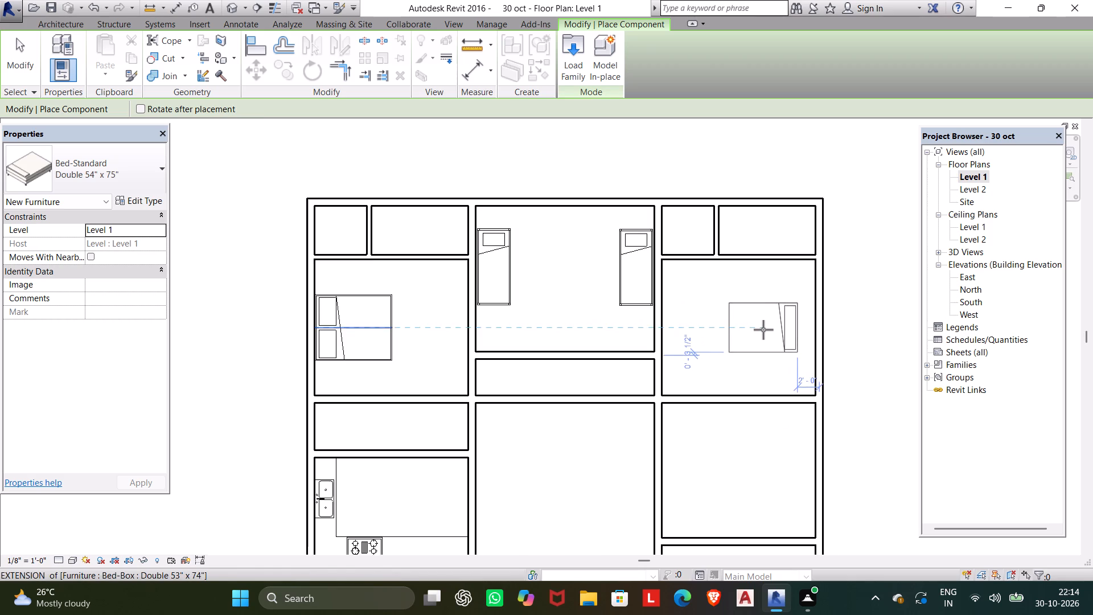
click(782, 331)
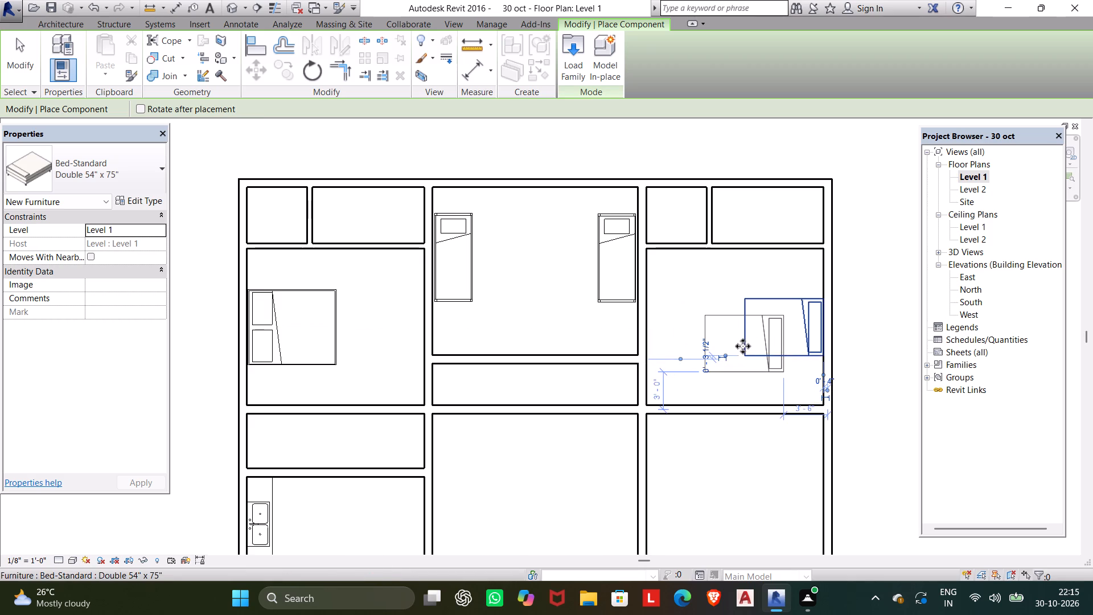
Place a second Double 54" x 75" Bed-Standard against the east wall of the room directly south, aligned with the first, and end placement.
scroll(743, 347, down, 4)
middle_drag(747, 333, 735, 188)
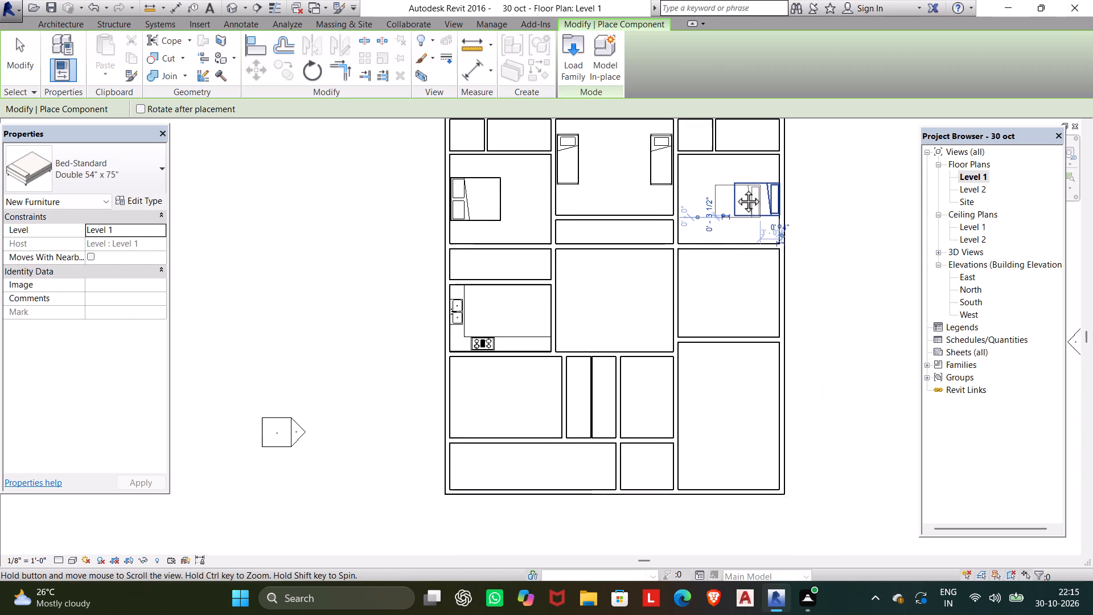
middle_drag(735, 188, 735, 183)
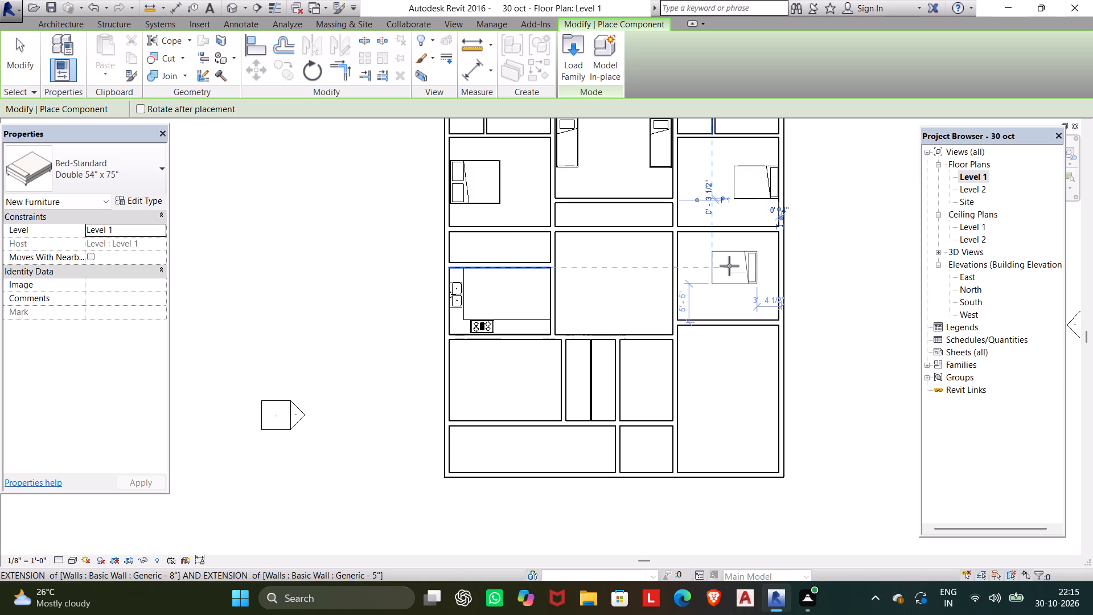
middle_drag(729, 266, 733, 298)
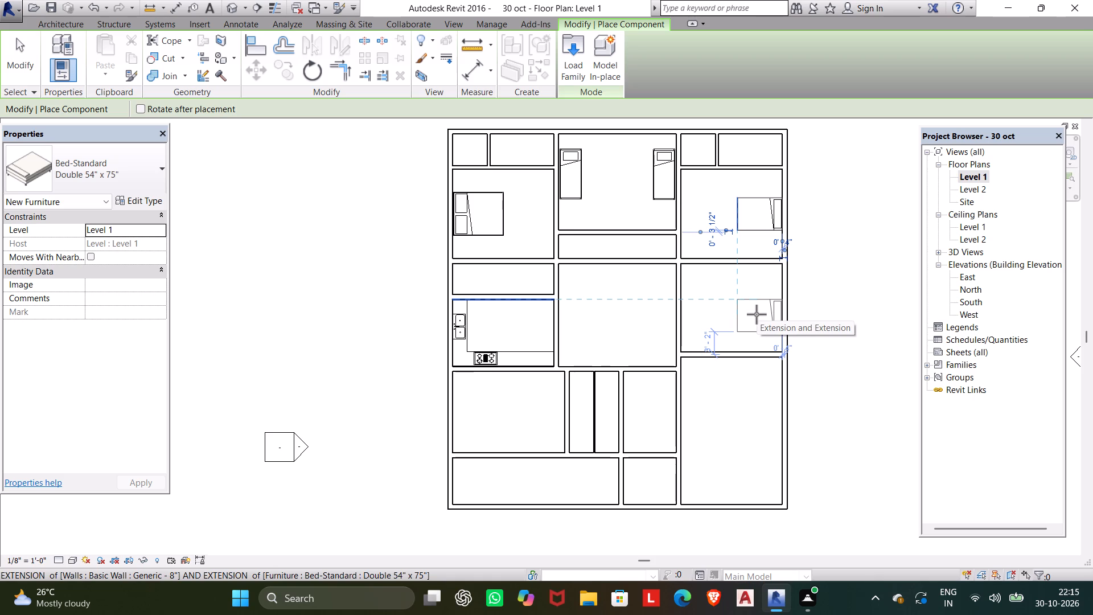
click(757, 315)
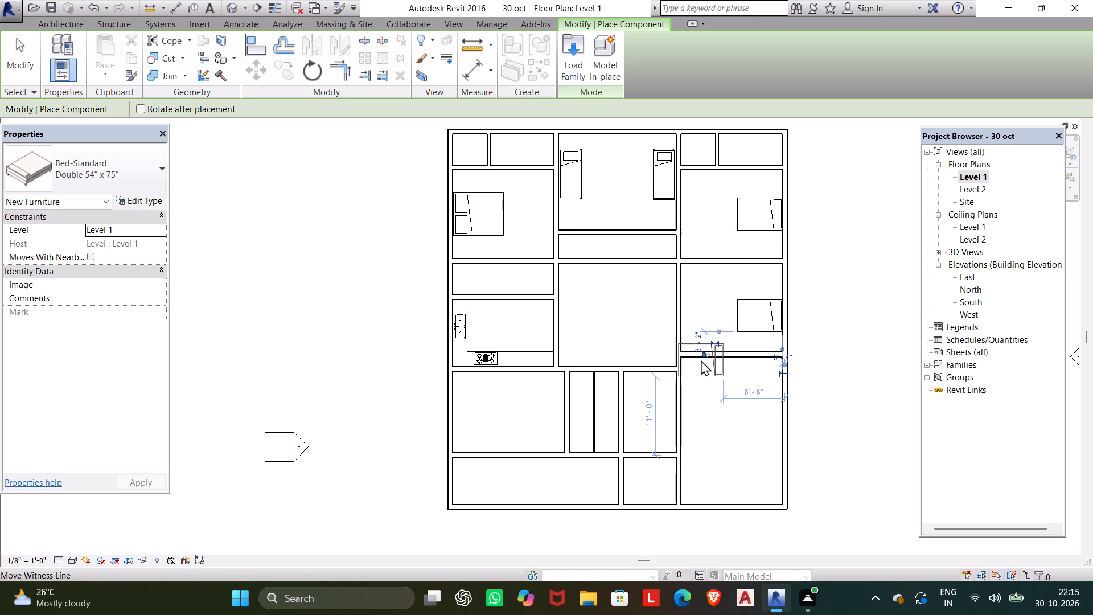
key(Escape)
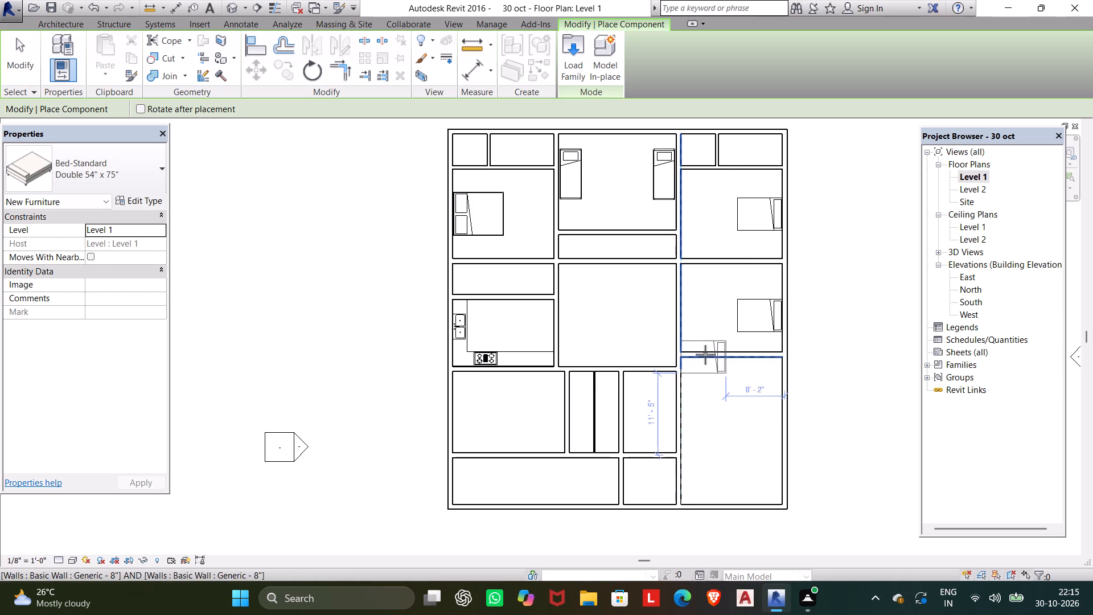
key(Escape)
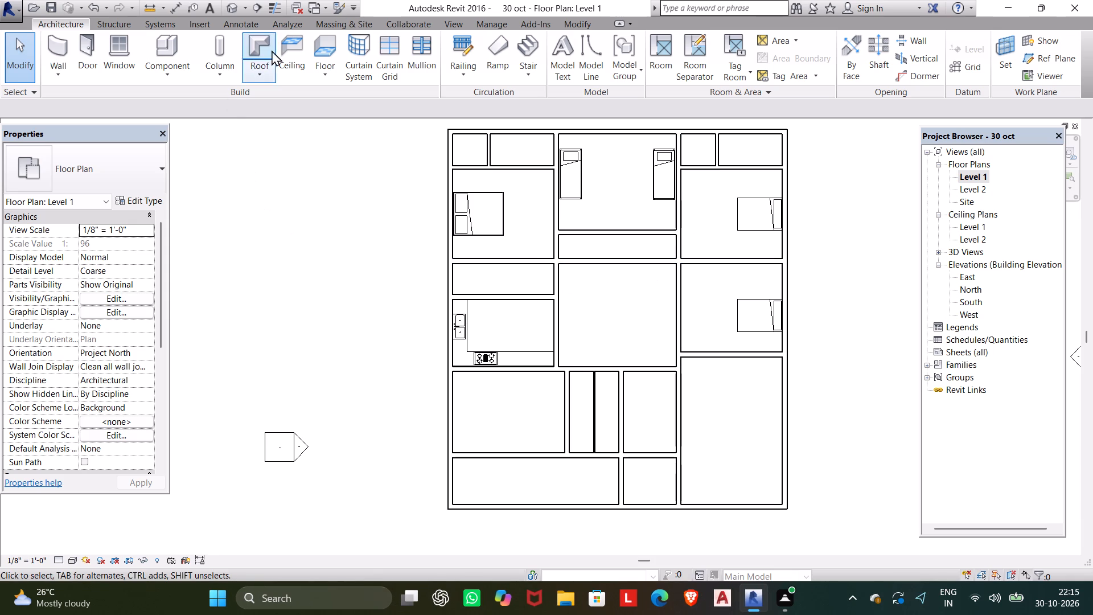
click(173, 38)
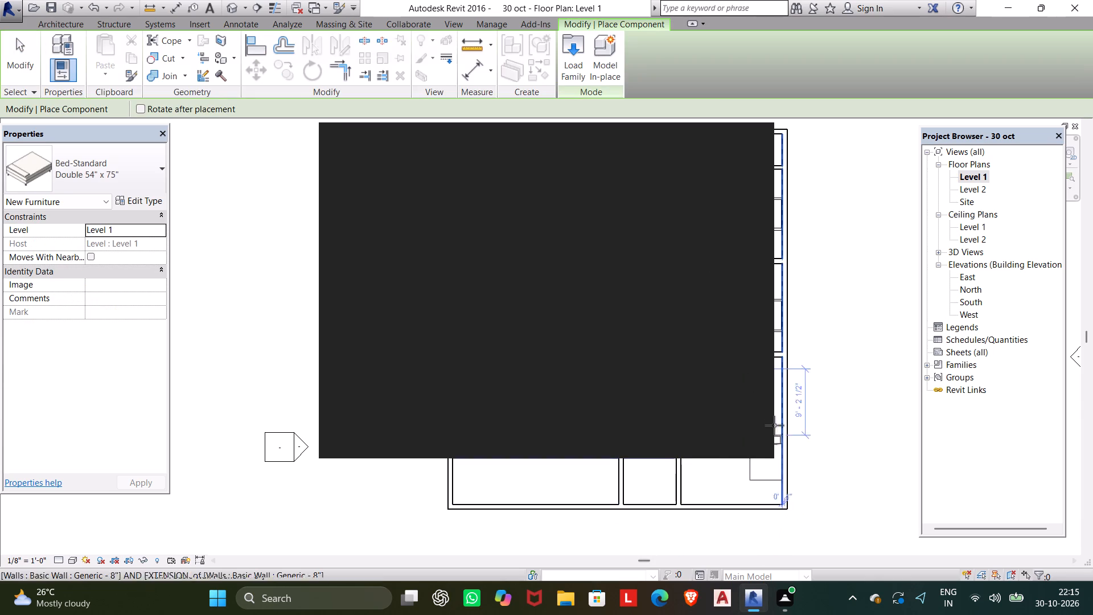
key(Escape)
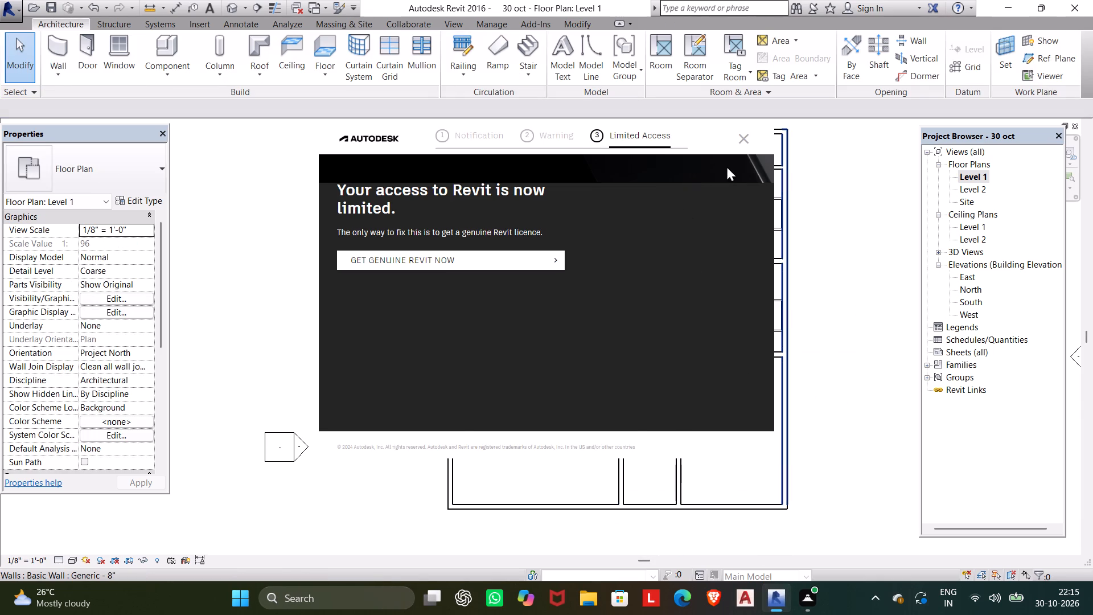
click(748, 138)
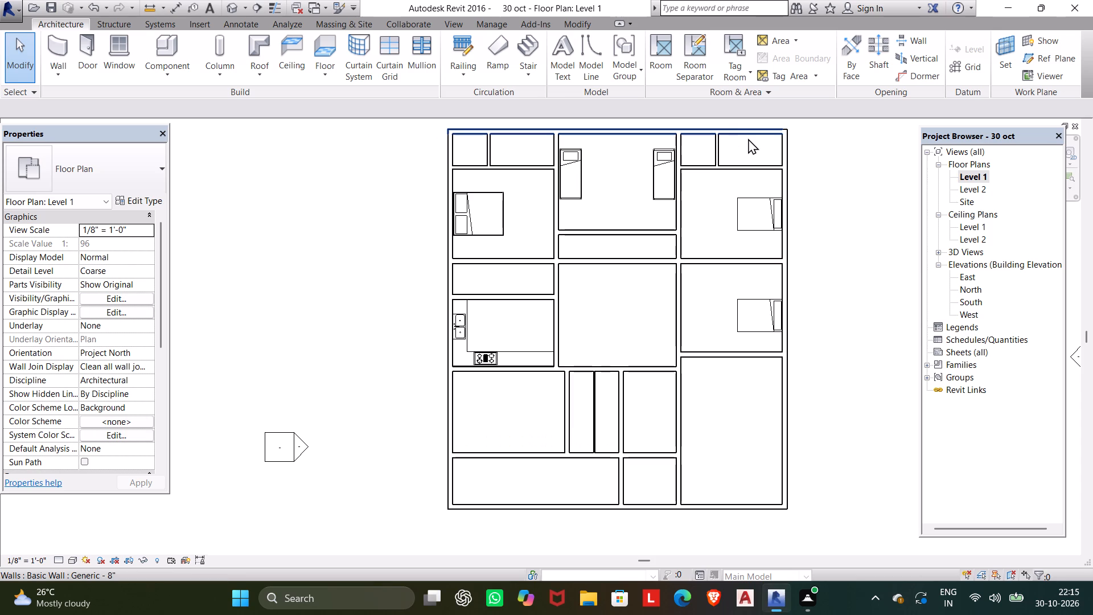
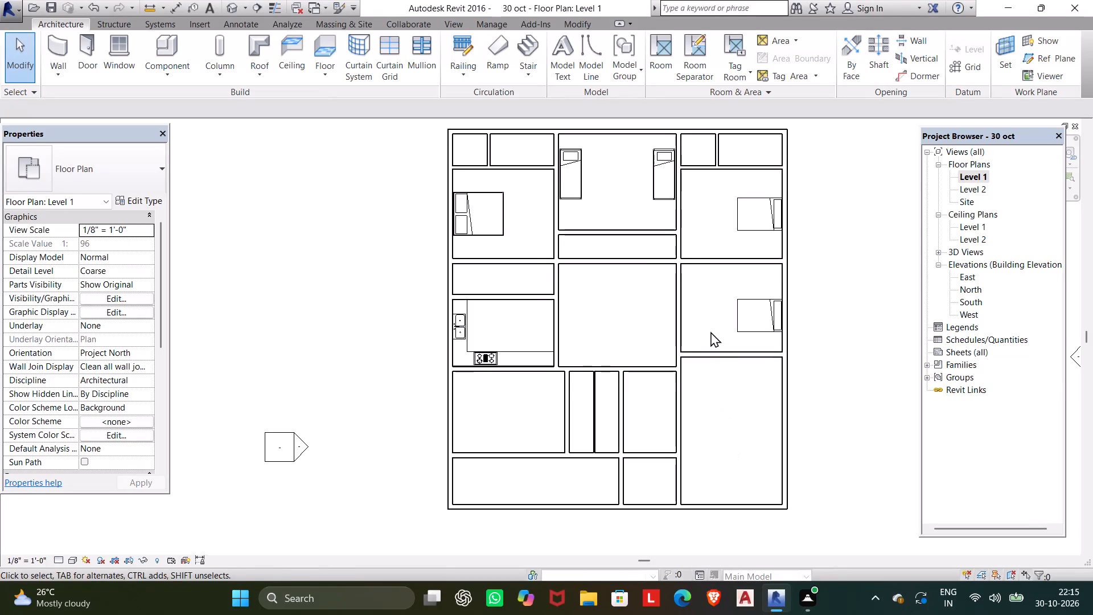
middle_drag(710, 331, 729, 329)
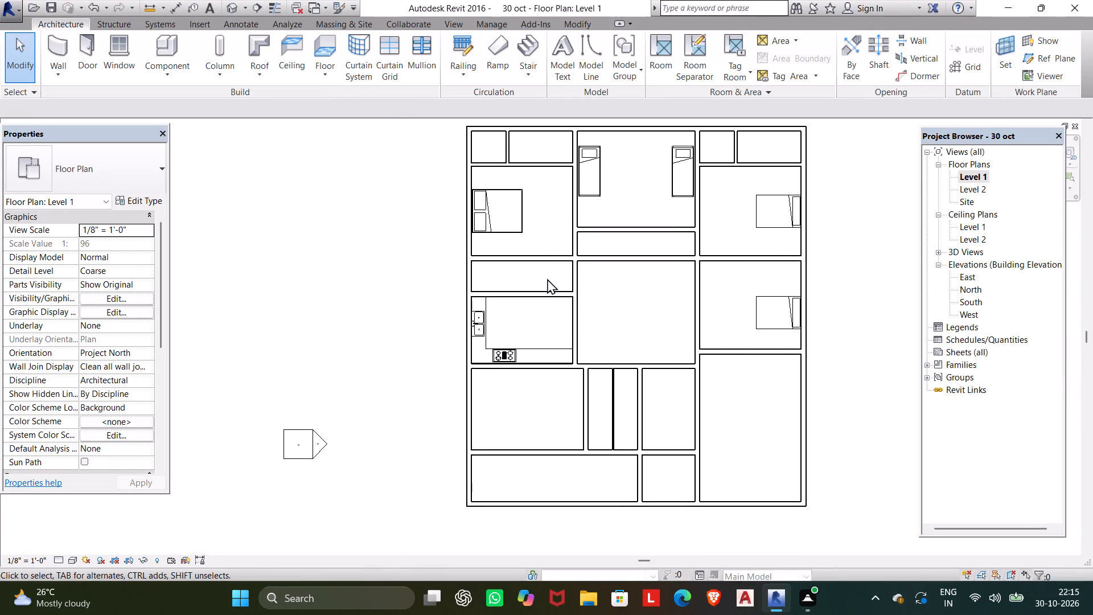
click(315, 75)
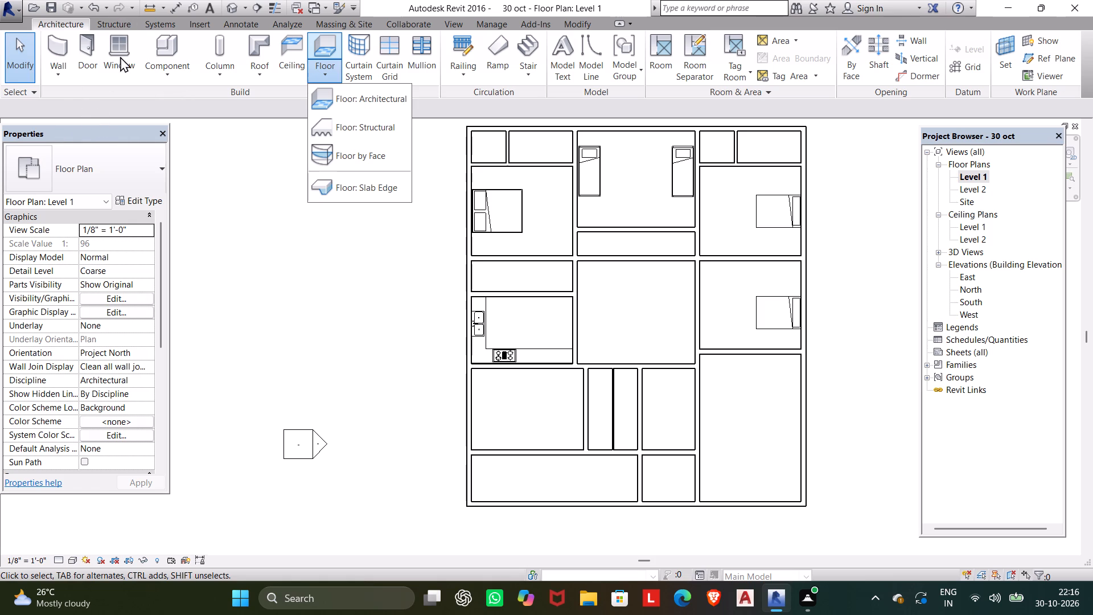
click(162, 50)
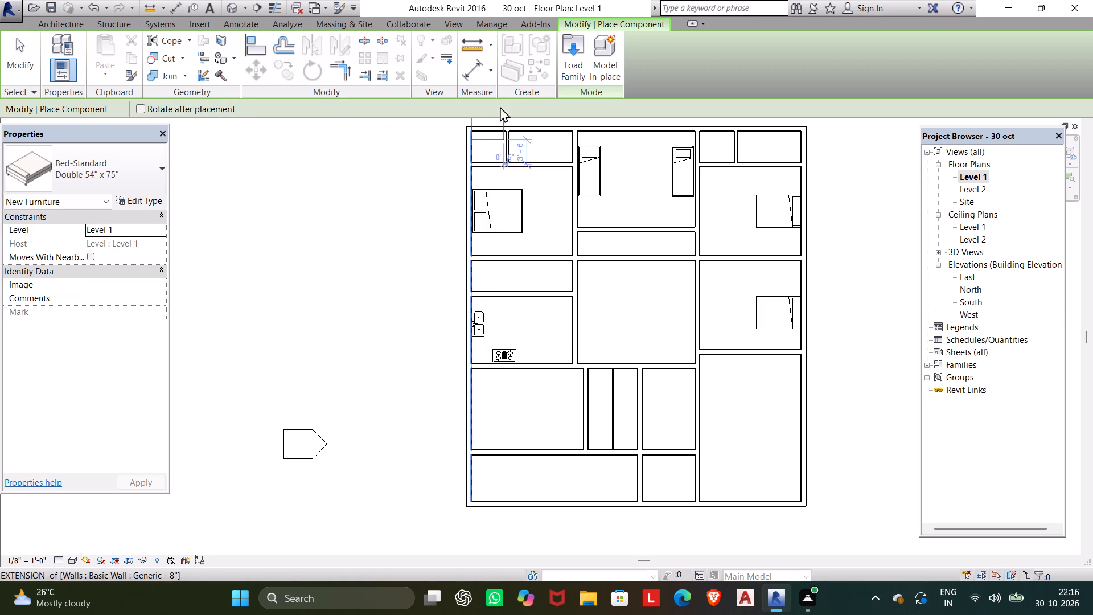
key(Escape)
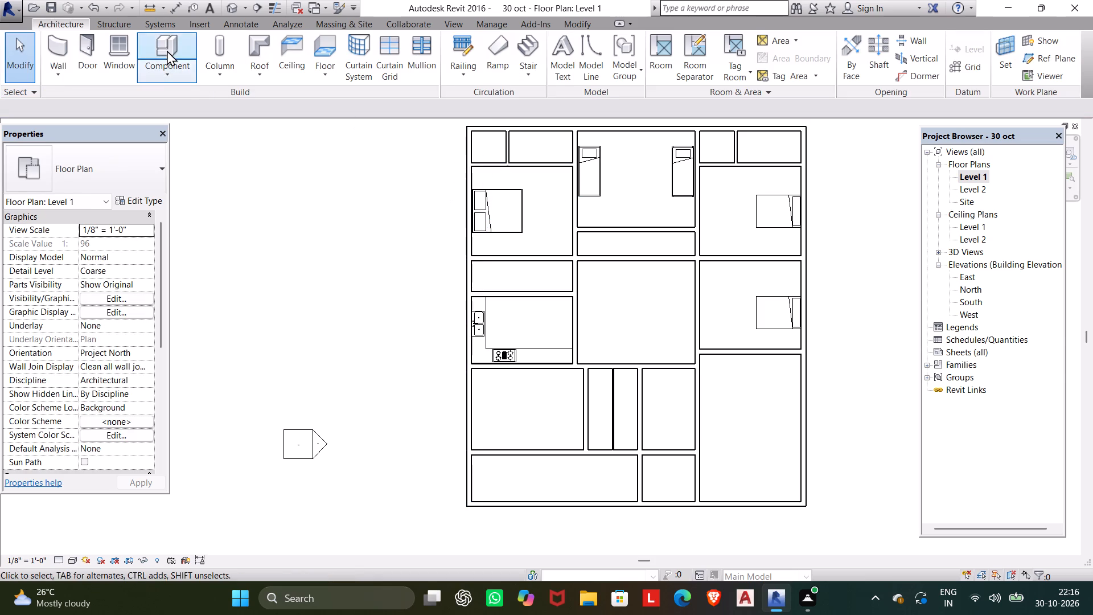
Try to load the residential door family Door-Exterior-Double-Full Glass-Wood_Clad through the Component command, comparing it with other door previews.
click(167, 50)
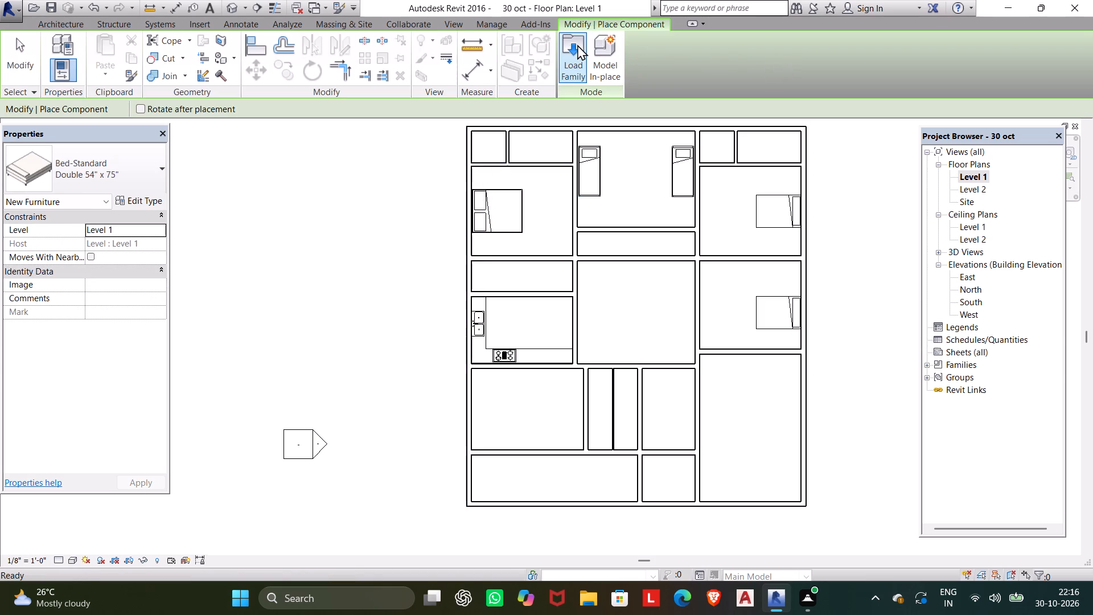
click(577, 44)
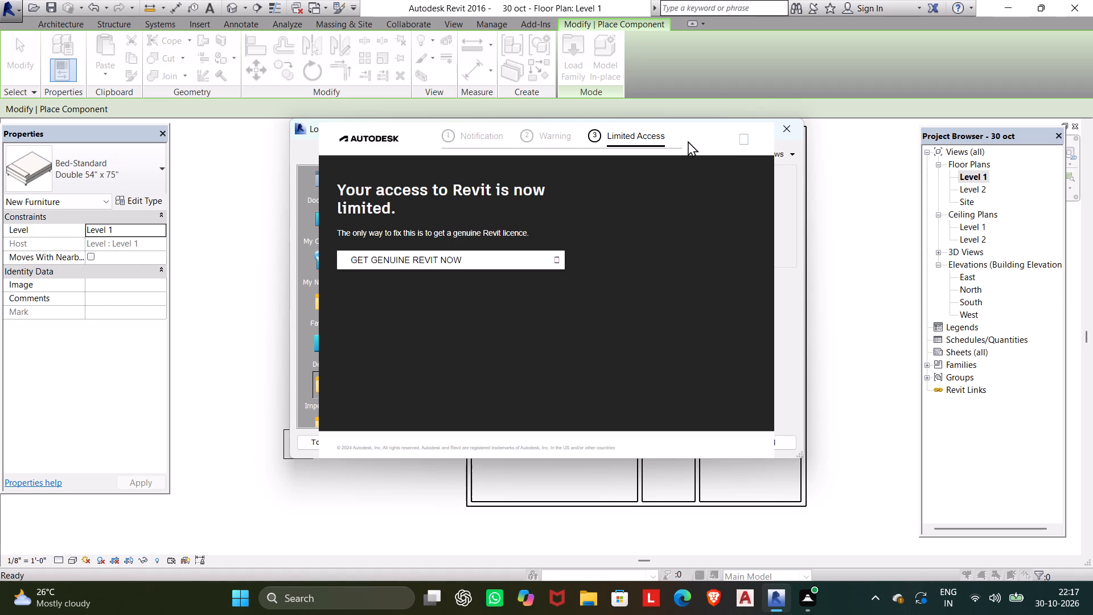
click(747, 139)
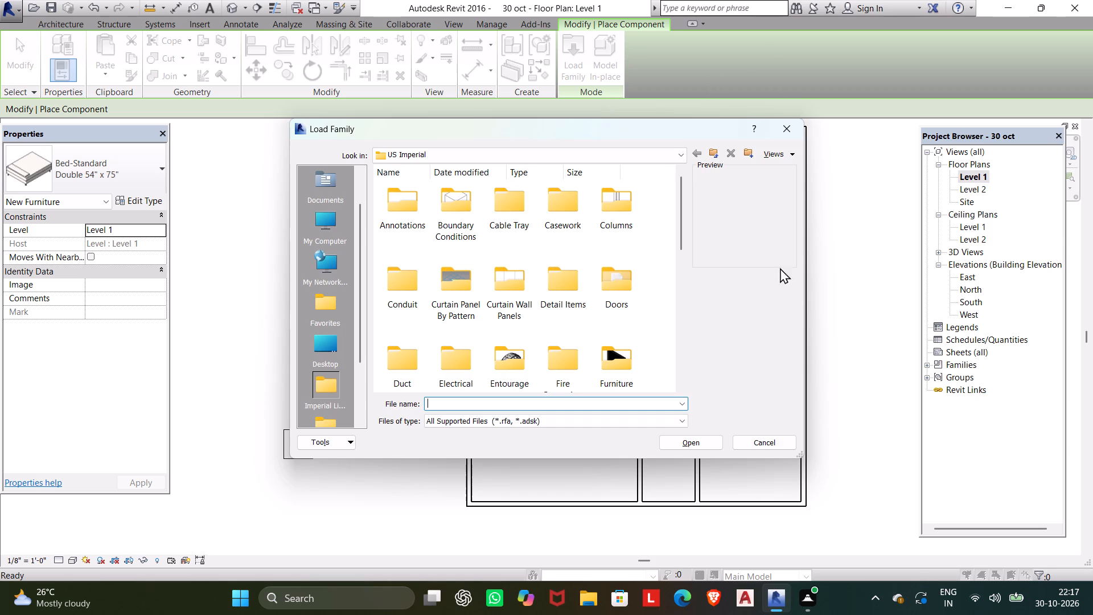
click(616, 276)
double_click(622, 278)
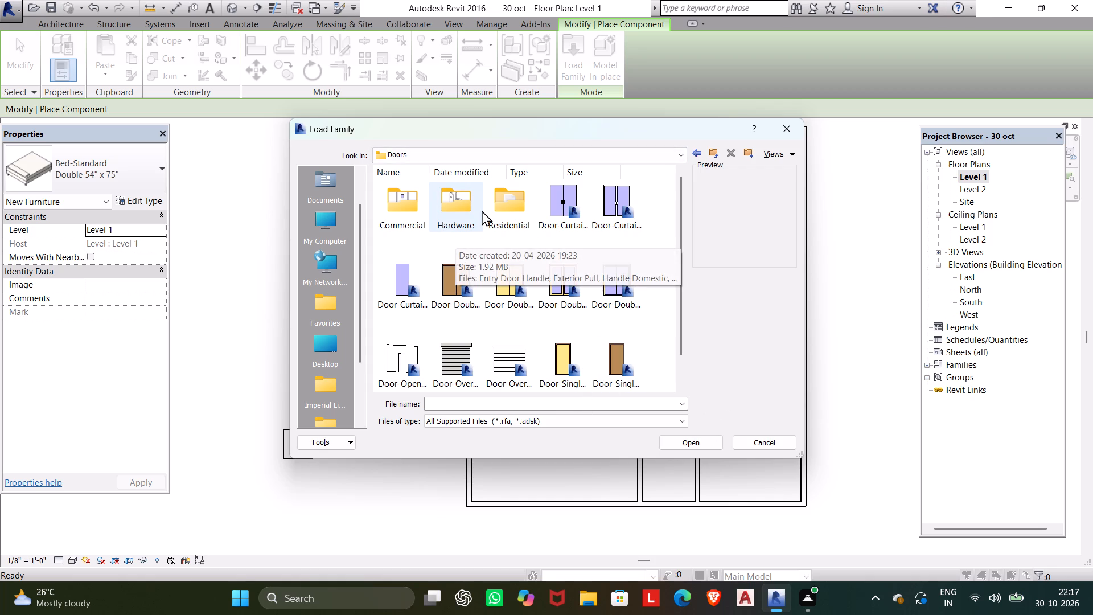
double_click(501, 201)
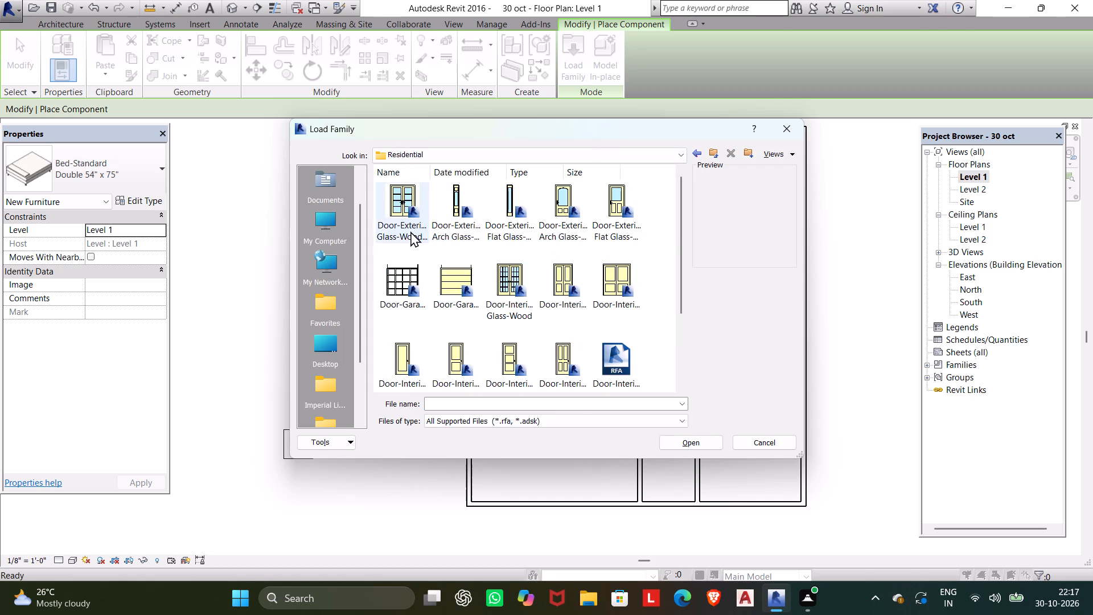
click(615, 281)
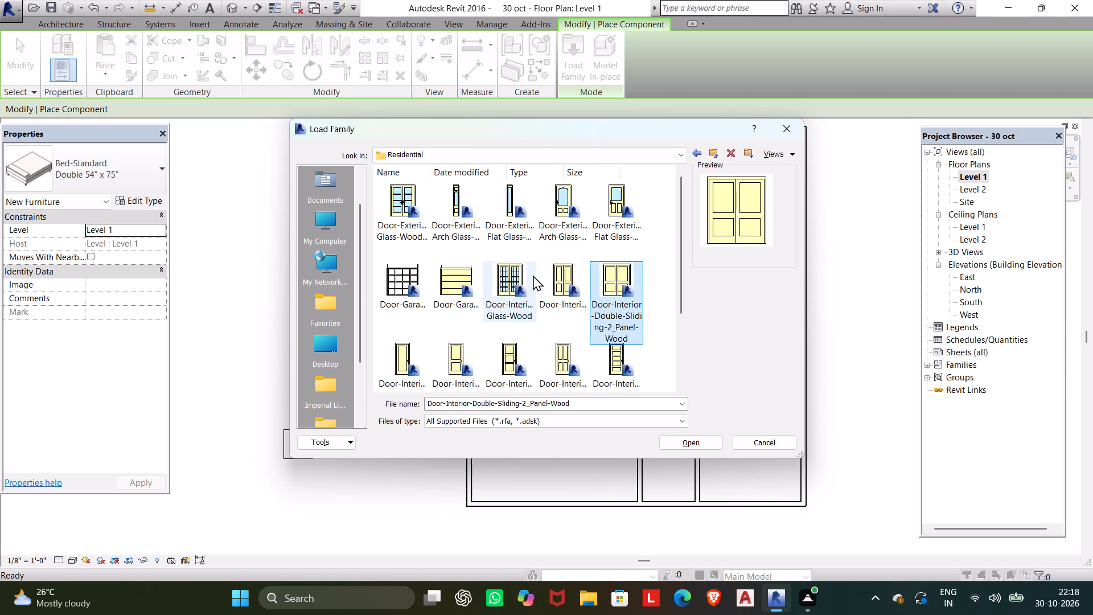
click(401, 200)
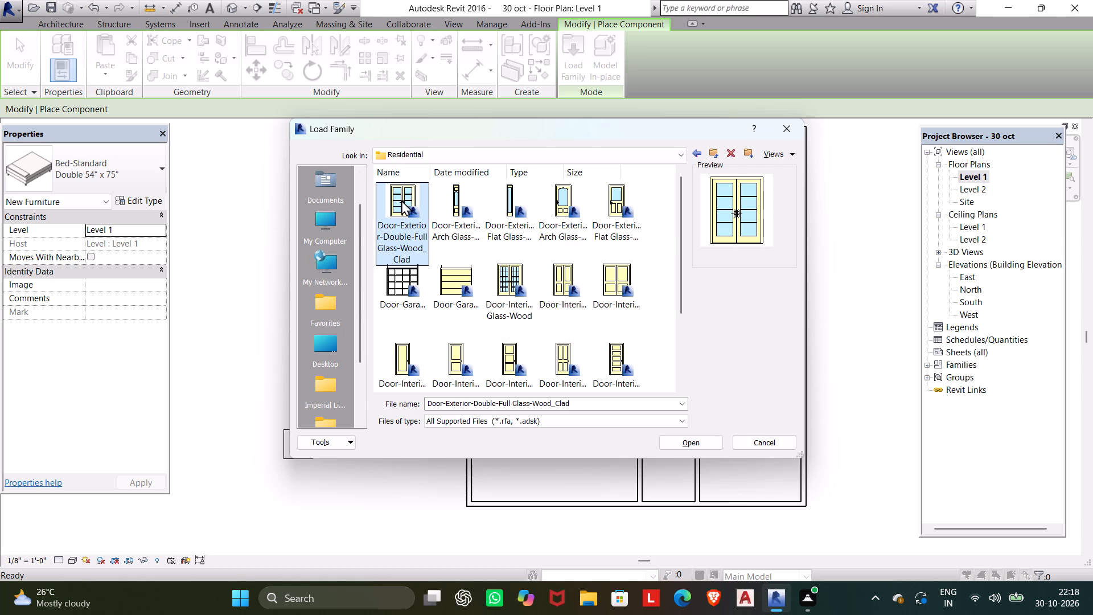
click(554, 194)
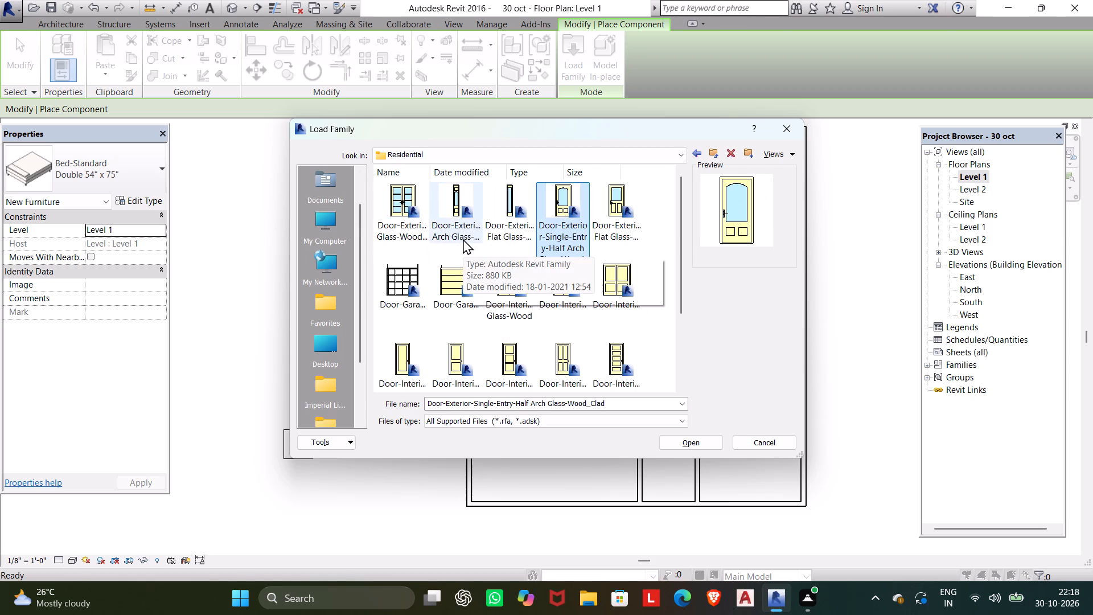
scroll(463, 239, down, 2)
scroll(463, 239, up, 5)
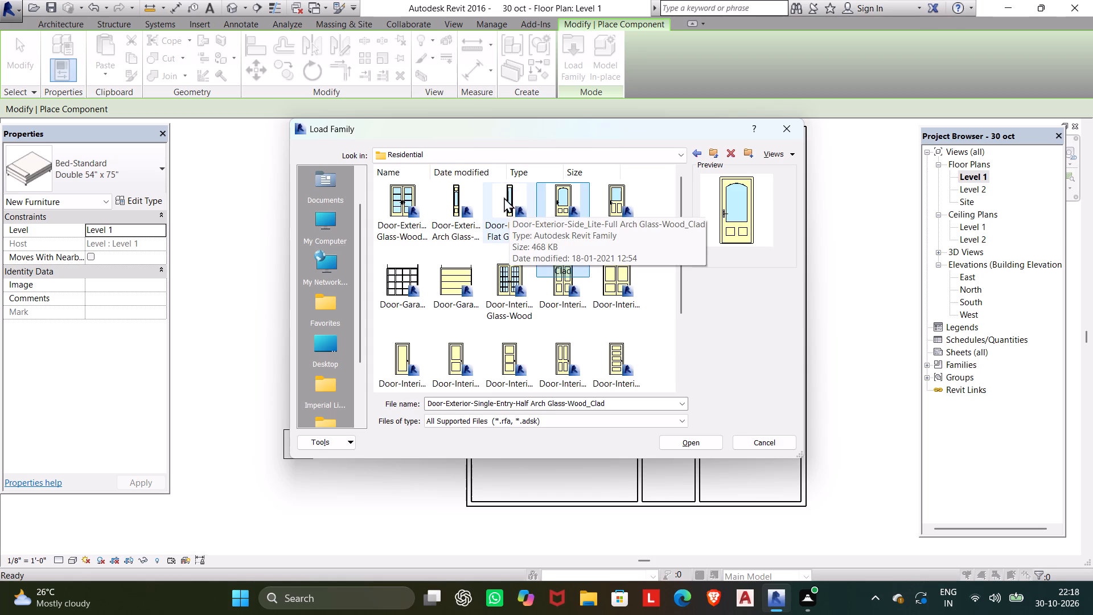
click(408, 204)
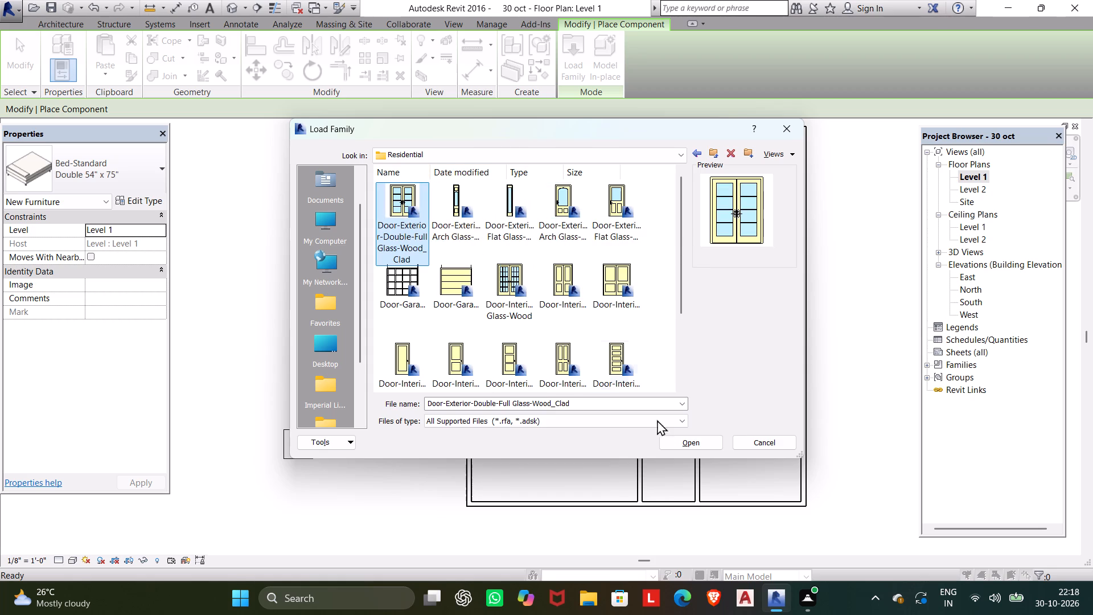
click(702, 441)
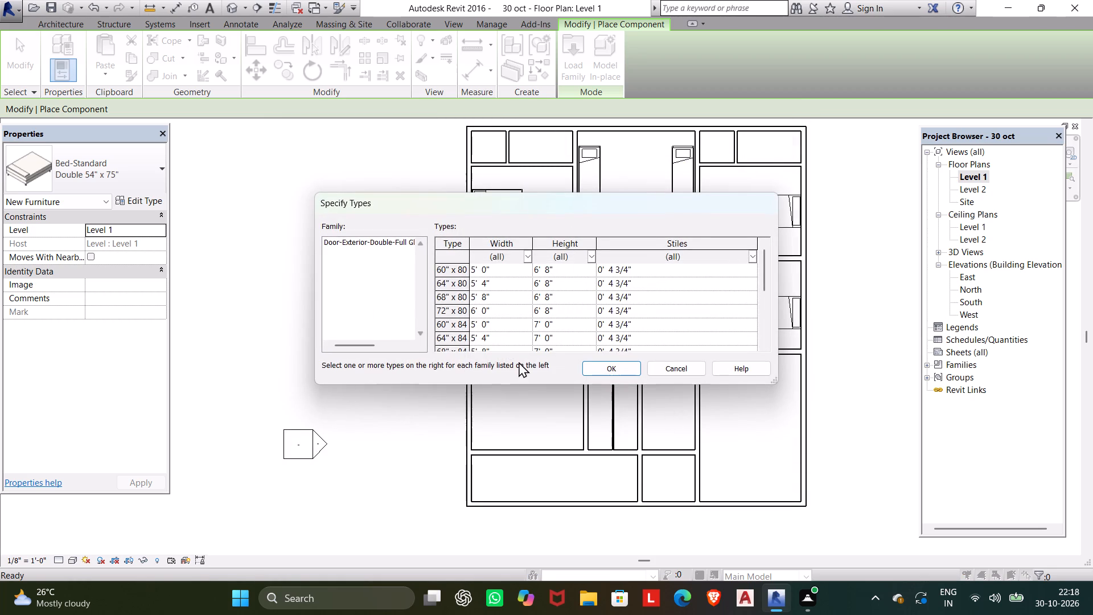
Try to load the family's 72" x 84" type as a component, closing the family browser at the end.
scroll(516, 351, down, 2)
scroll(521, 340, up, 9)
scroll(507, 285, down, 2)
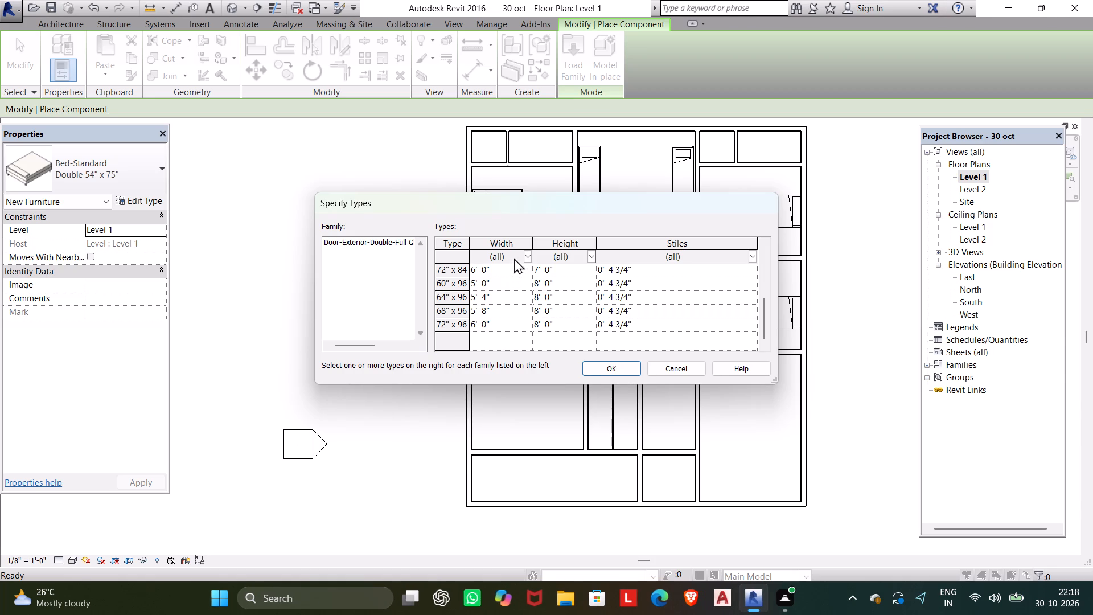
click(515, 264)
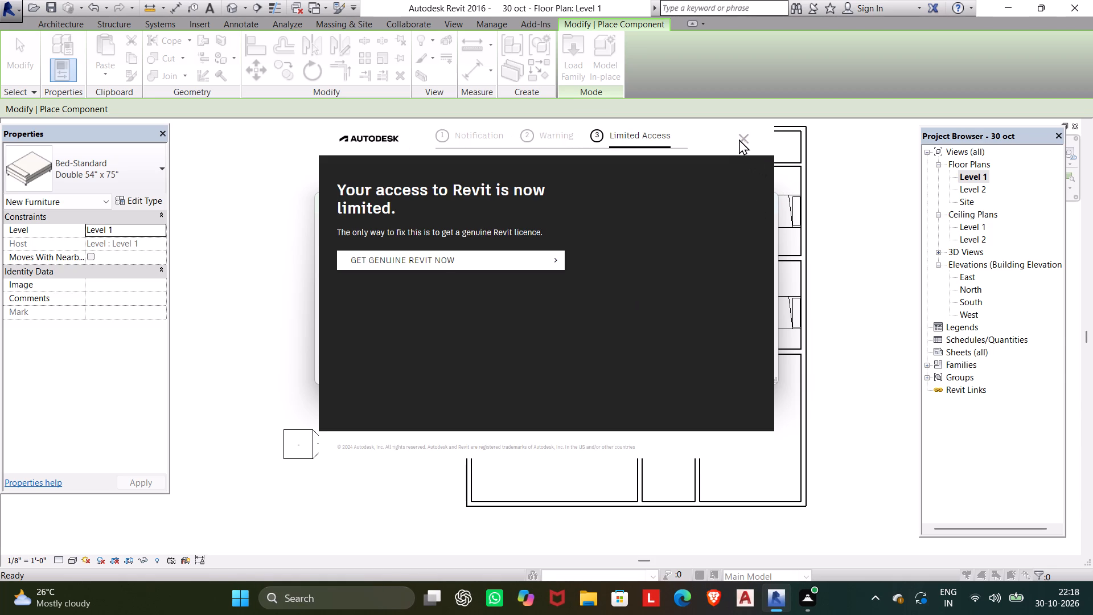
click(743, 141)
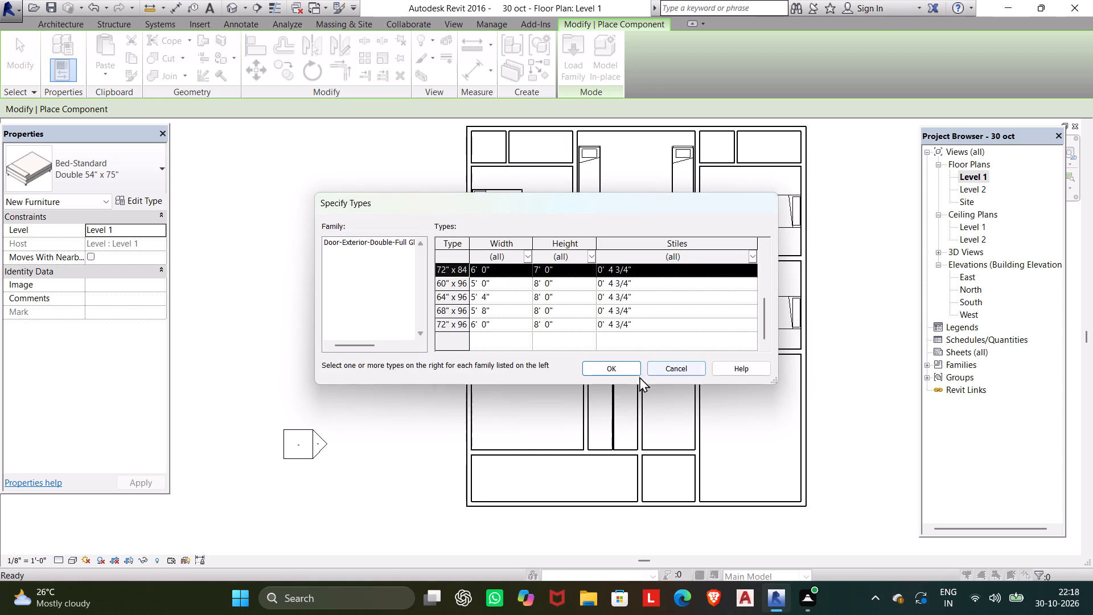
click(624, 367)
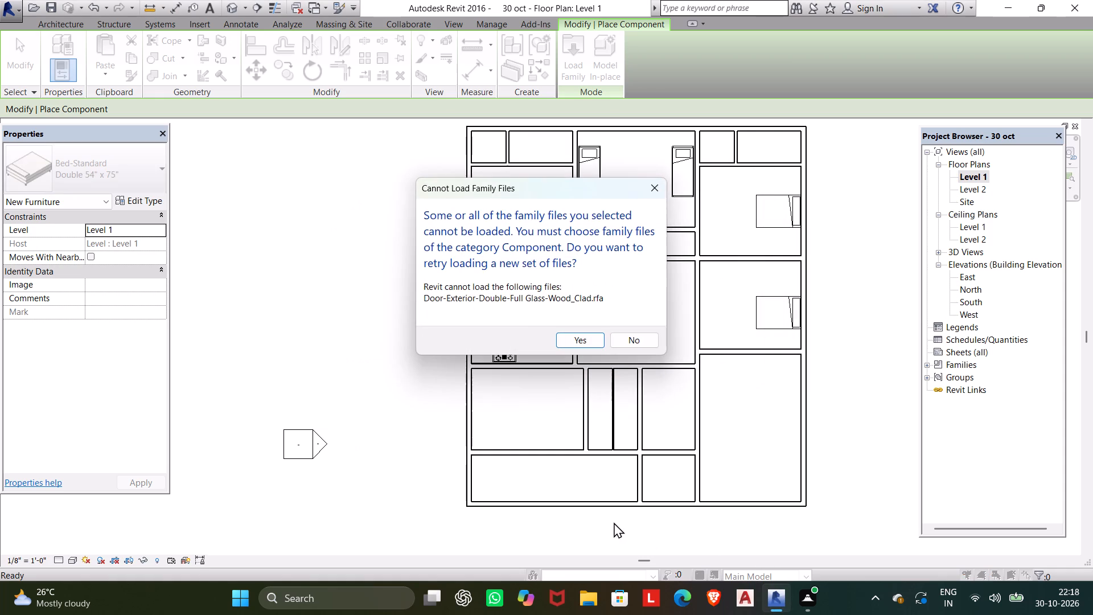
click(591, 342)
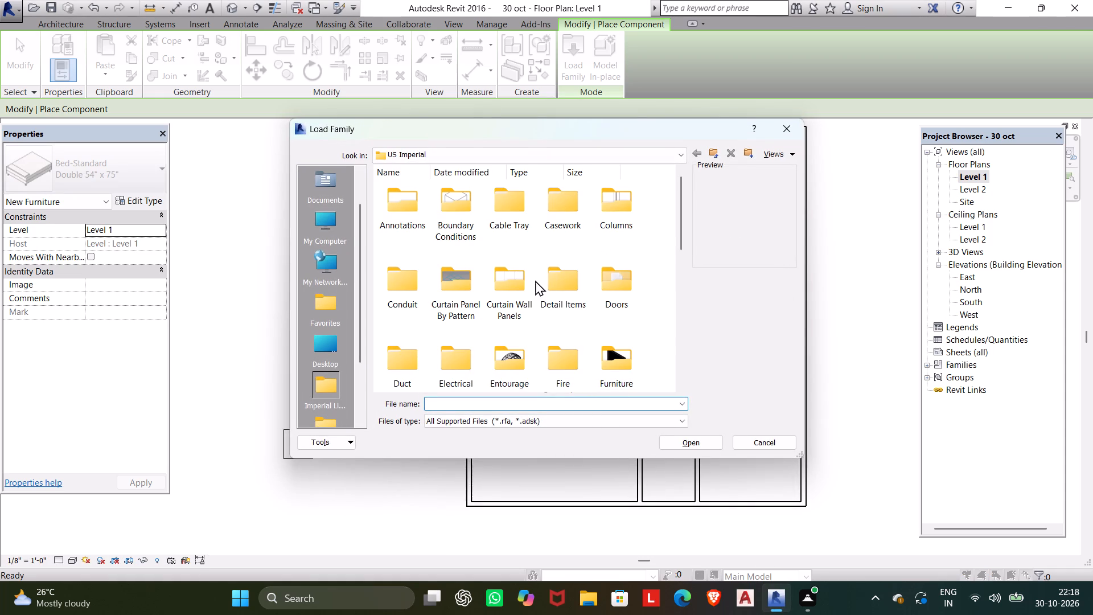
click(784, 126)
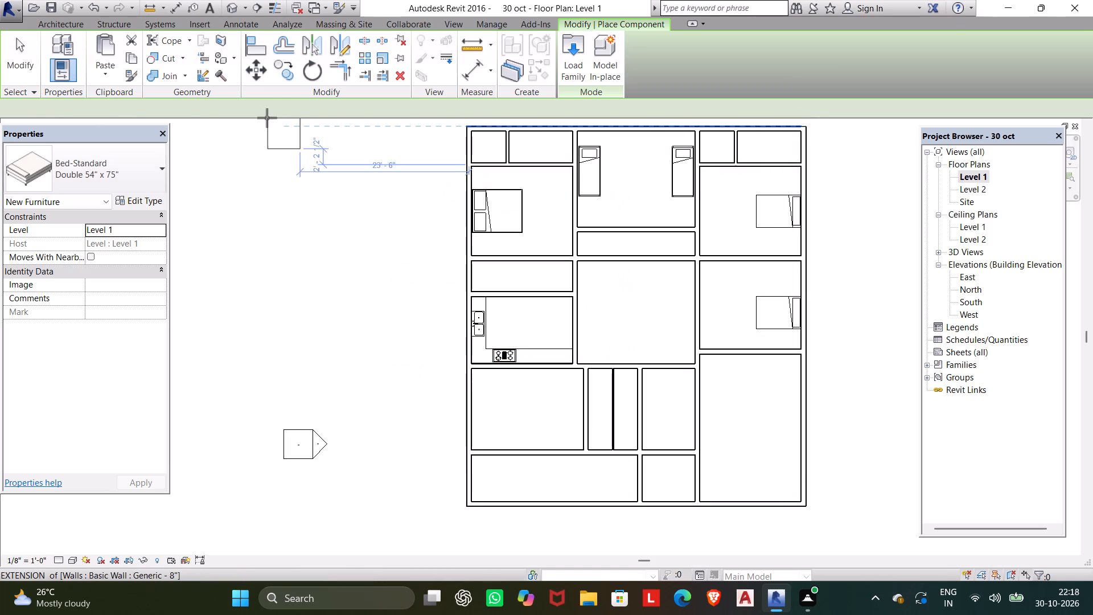
With the Door command, open the family Door-Exterior-Double-Full Glass-Wood_Clad from the US Imperial library's Doors > Residential folder.
click(64, 19)
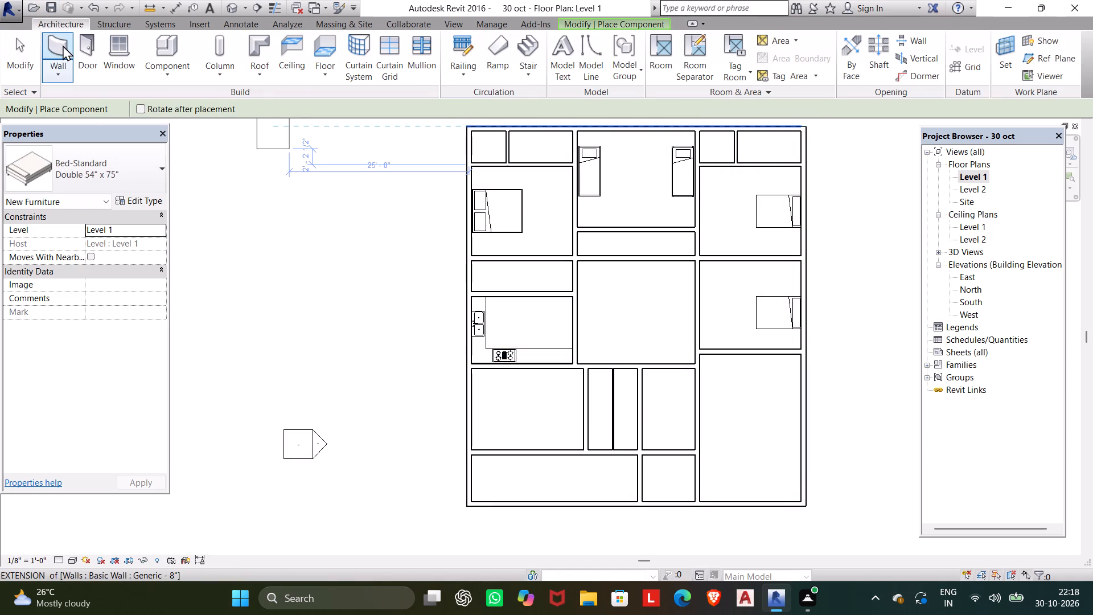
click(79, 42)
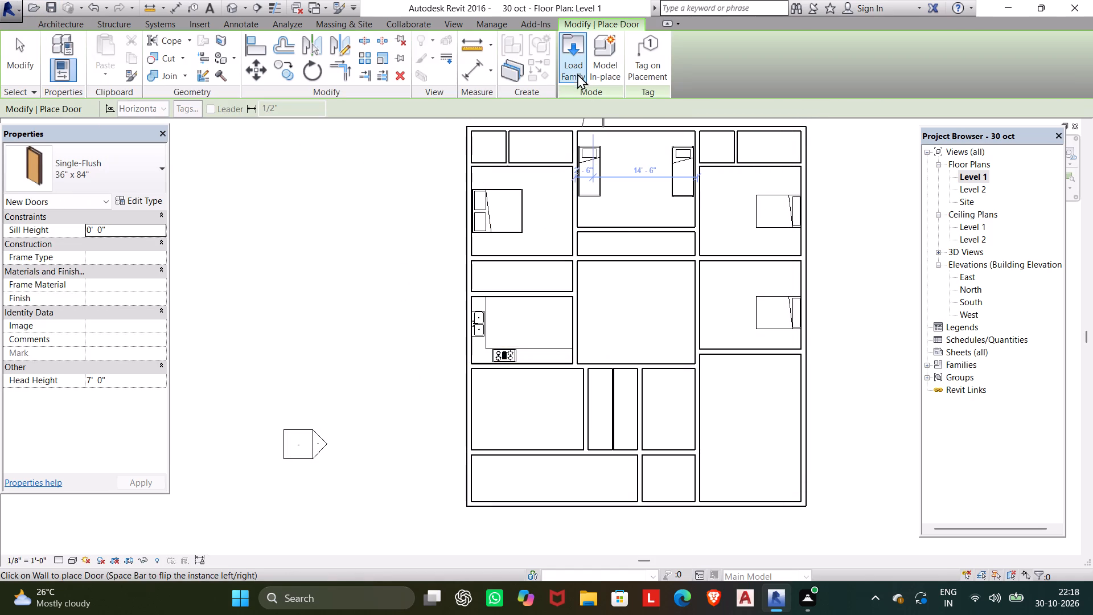
click(576, 72)
scroll(576, 248, down, 3)
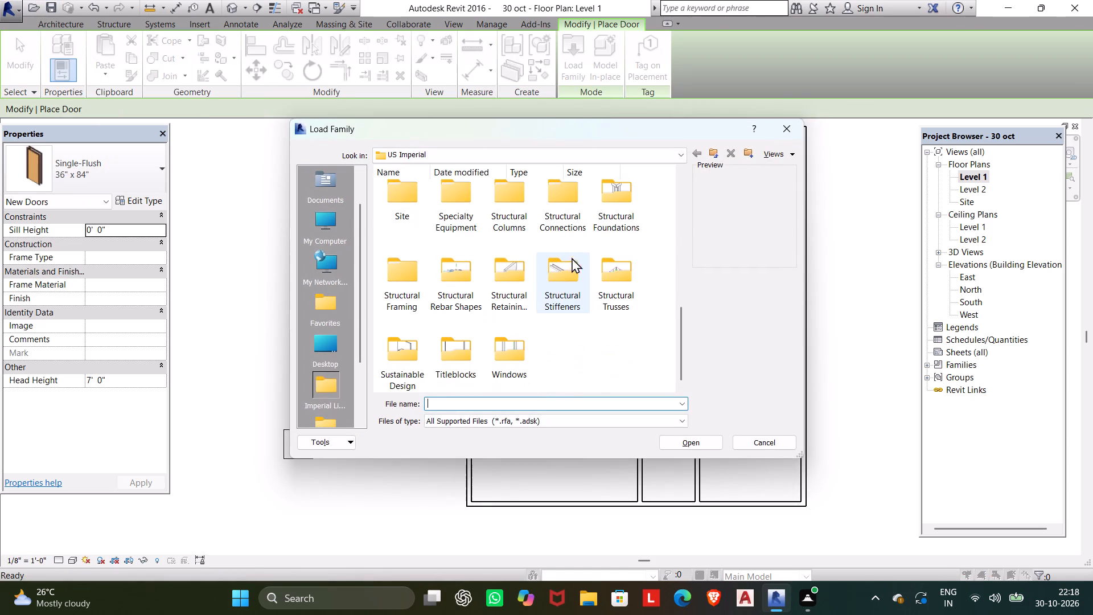
scroll(532, 292, up, 1)
scroll(582, 254, up, 3)
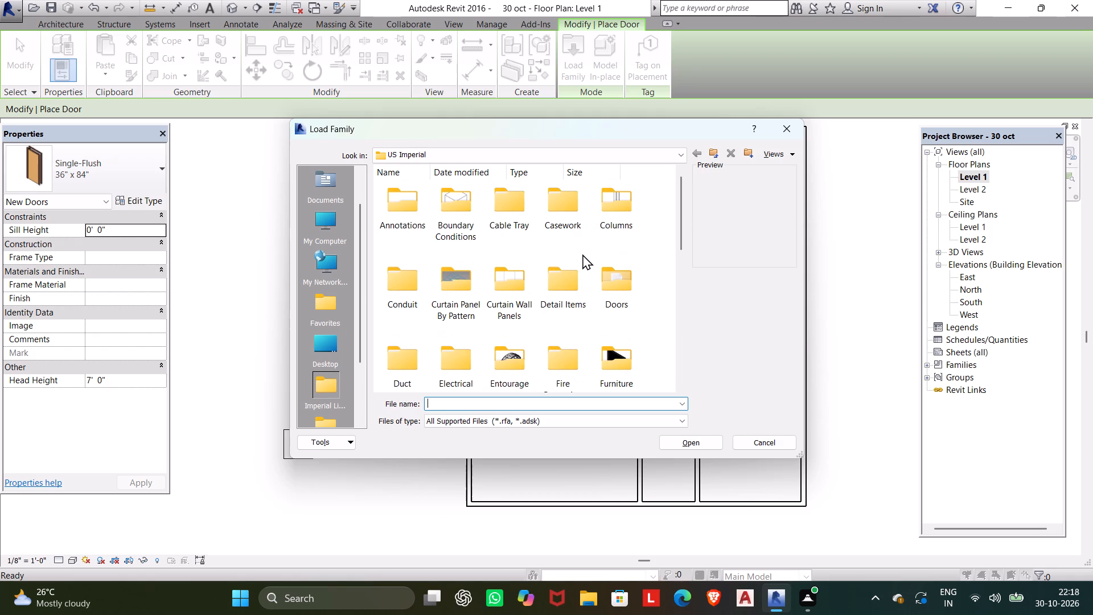
scroll(564, 261, down, 4)
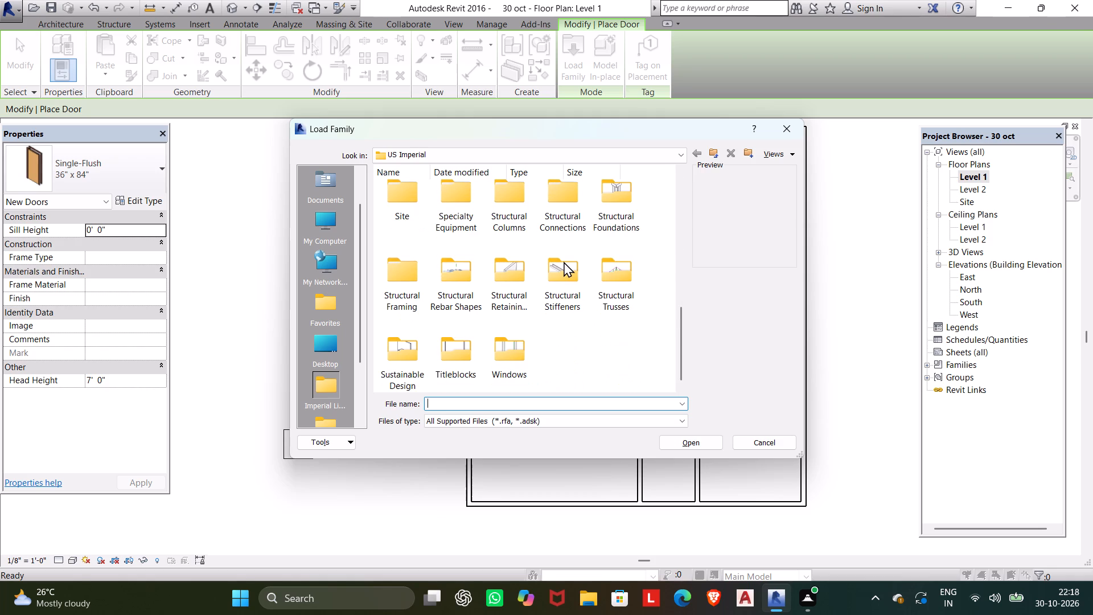
scroll(564, 261, down, 2)
scroll(564, 261, up, 5)
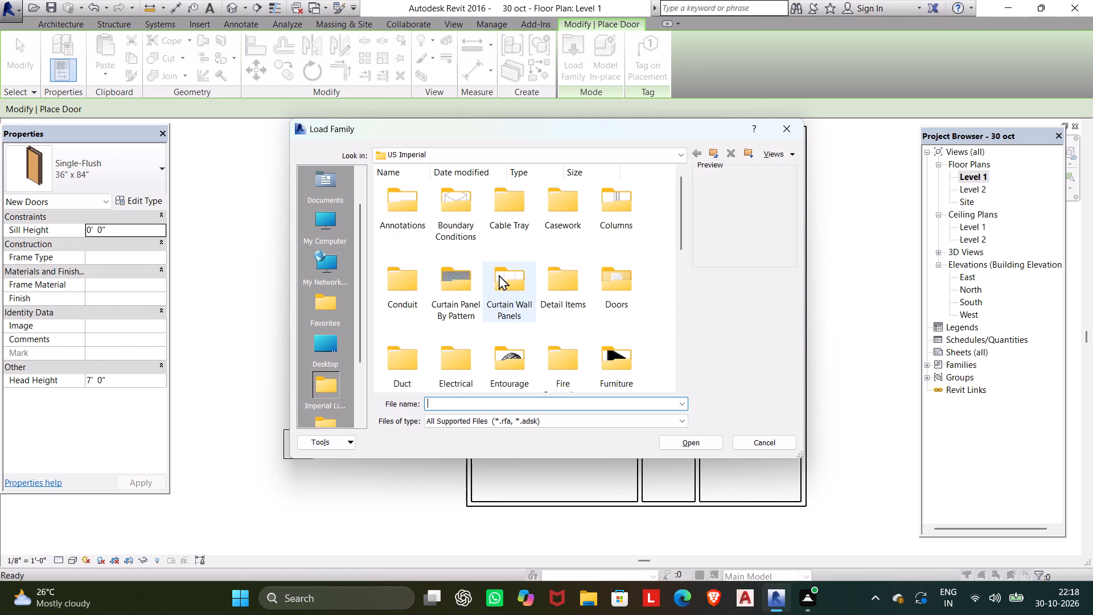
scroll(493, 270, up, 4)
click(613, 267)
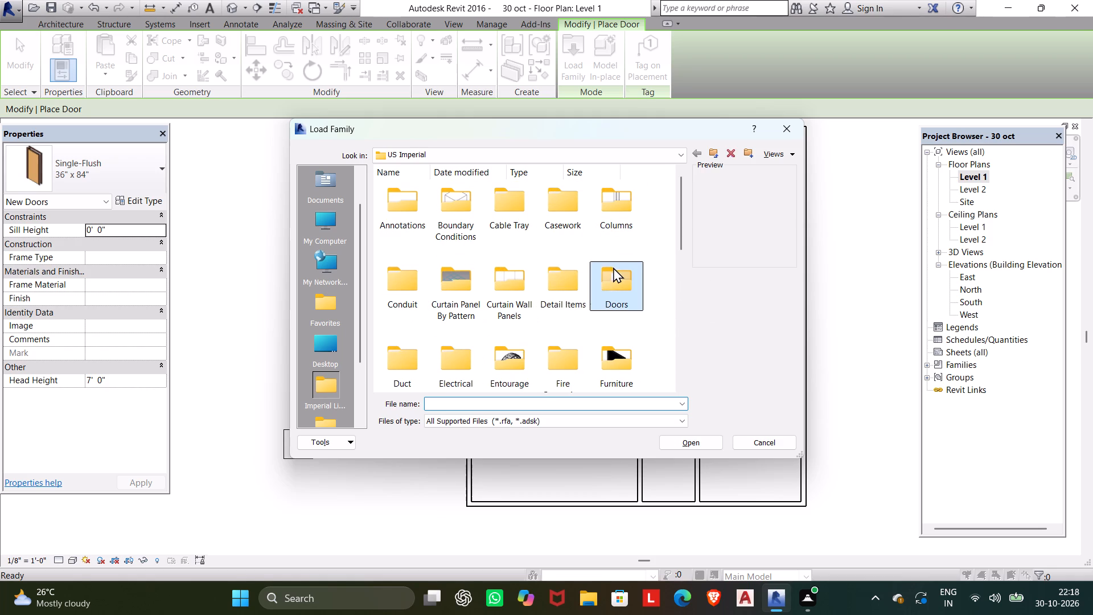
click(661, 440)
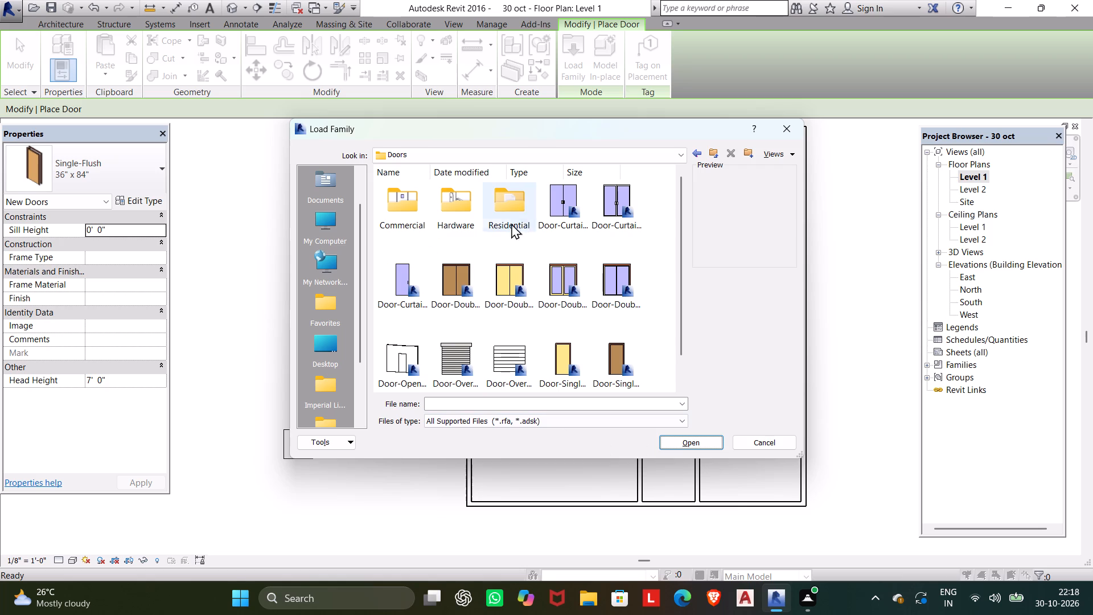
double_click(520, 207)
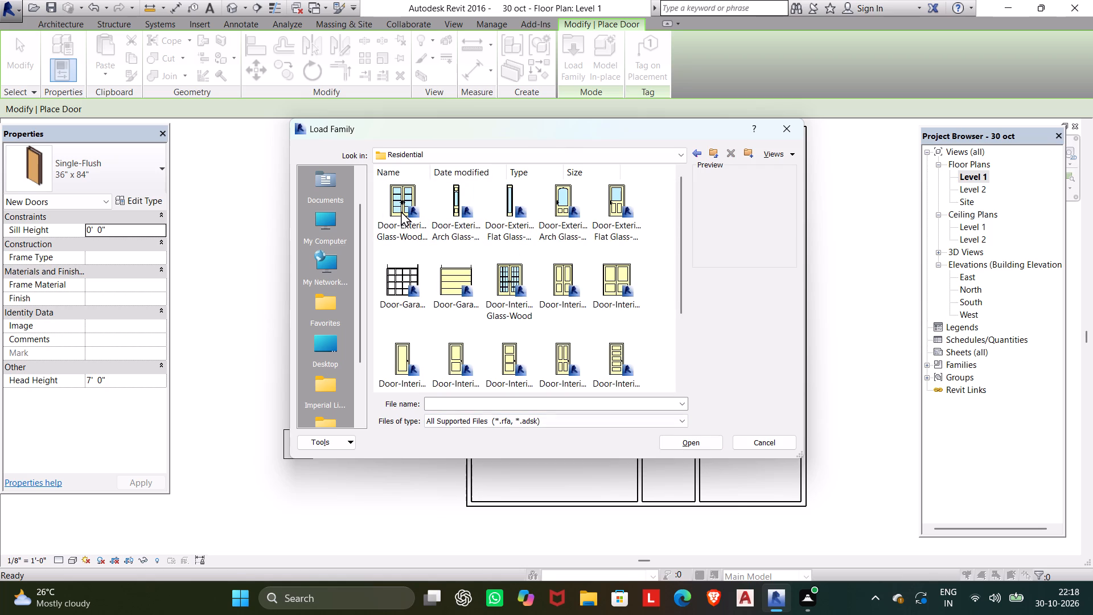
click(401, 211)
click(707, 441)
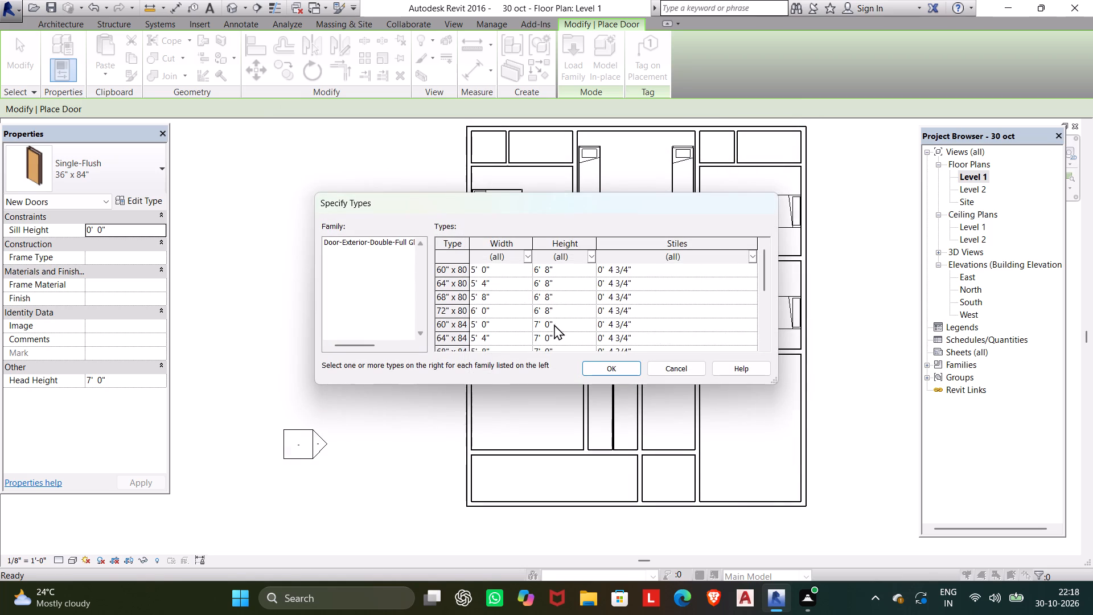
Load the 72" x 84" type of the double full-glass exterior door into the project.
scroll(539, 325, down, 2)
scroll(545, 293, up, 1)
scroll(529, 329, down, 1)
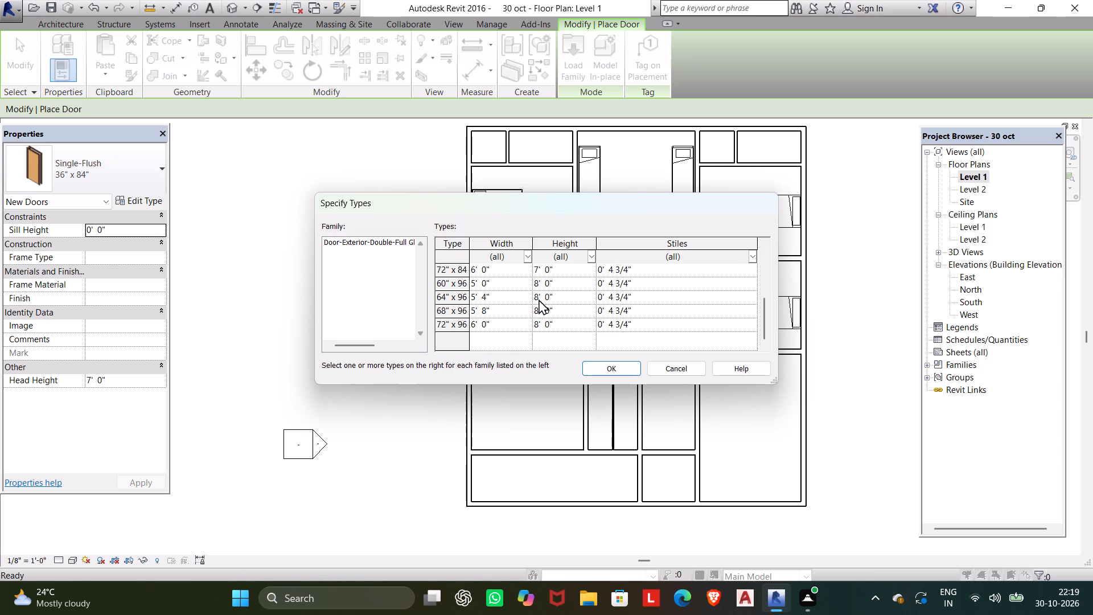
click(532, 272)
click(610, 376)
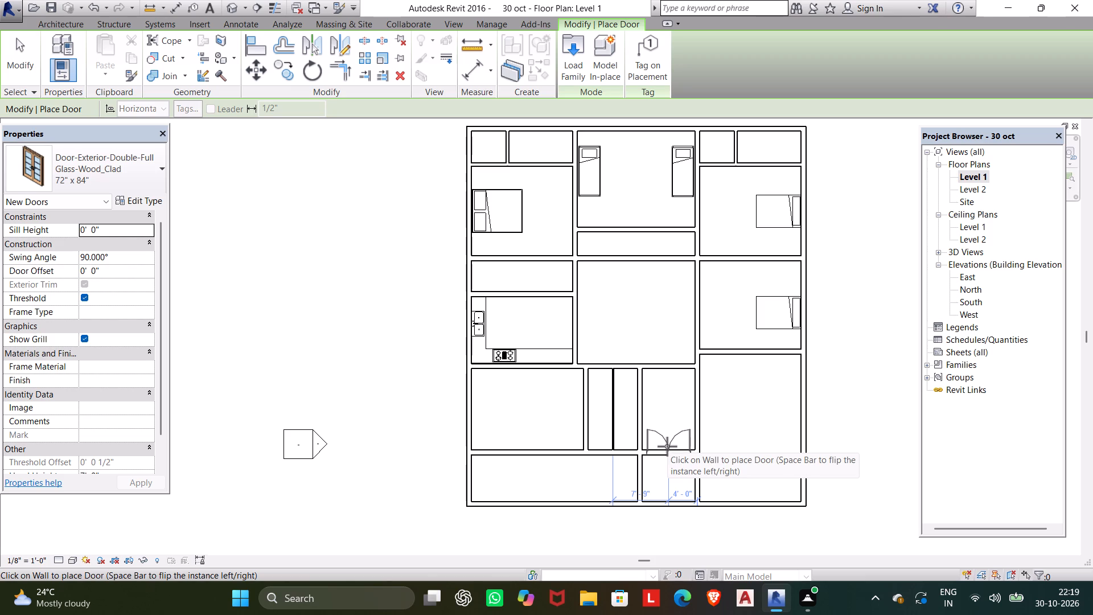
Place the 72" x 84" double door in the wall north of the small south-side room, about 4'-0" from the wall to its east.
click(667, 446)
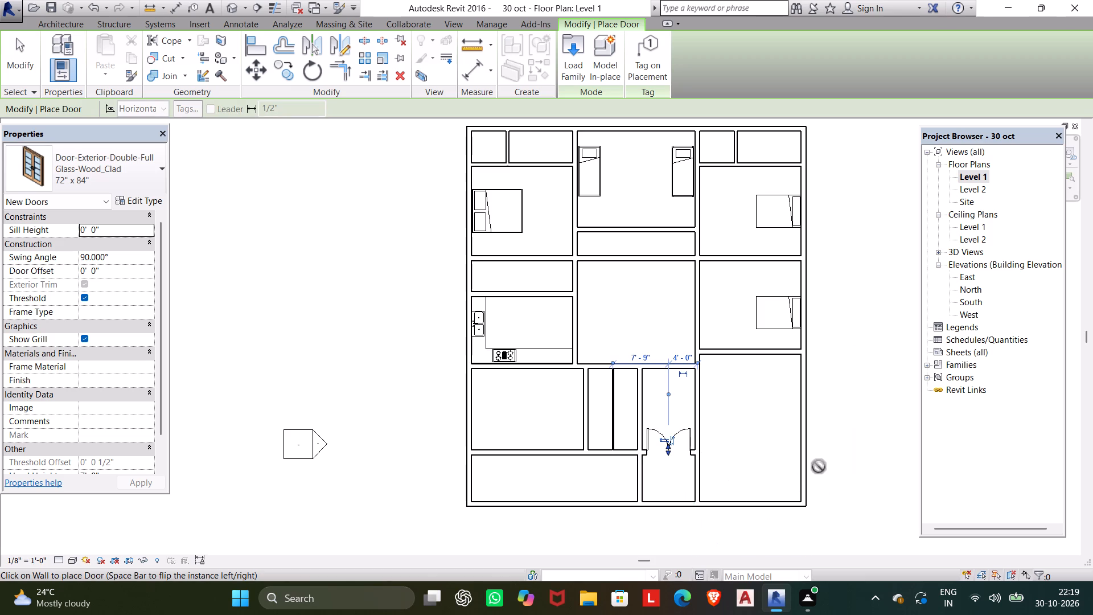
key(Escape)
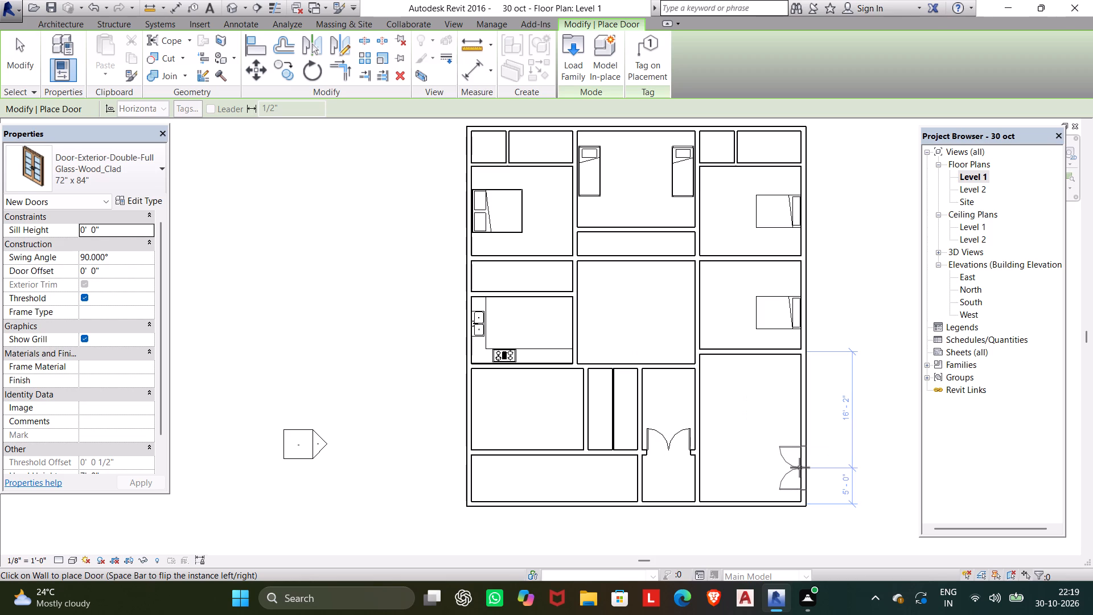
Open the family Door-Interior-Single-2_Panel-Wood from the US Imperial library's Doors > Residential folder, comparing it with other single interior door previews.
click(569, 56)
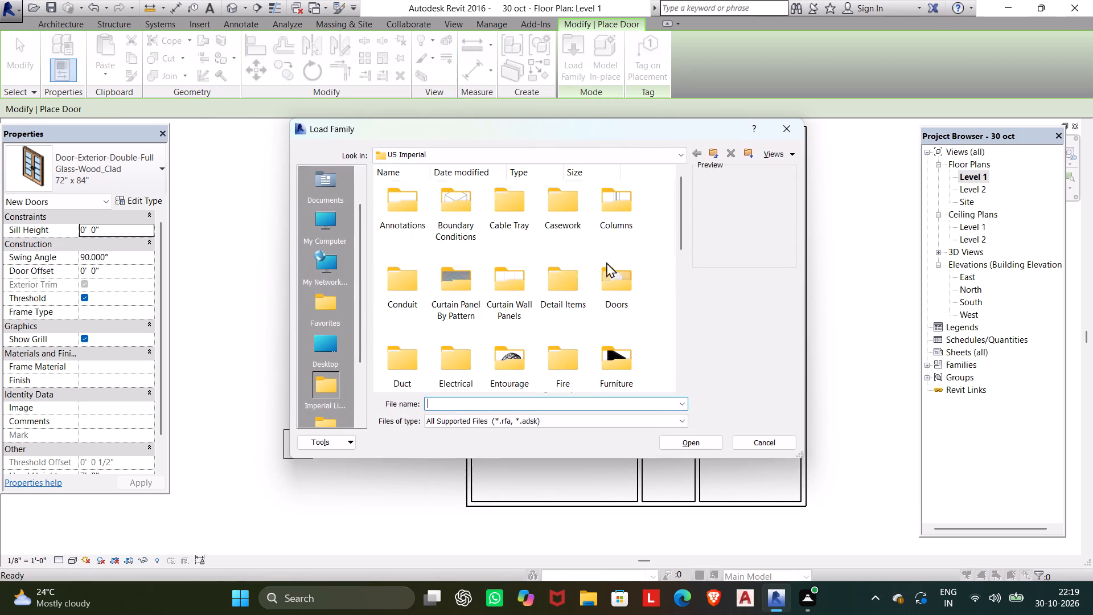
double_click(627, 296)
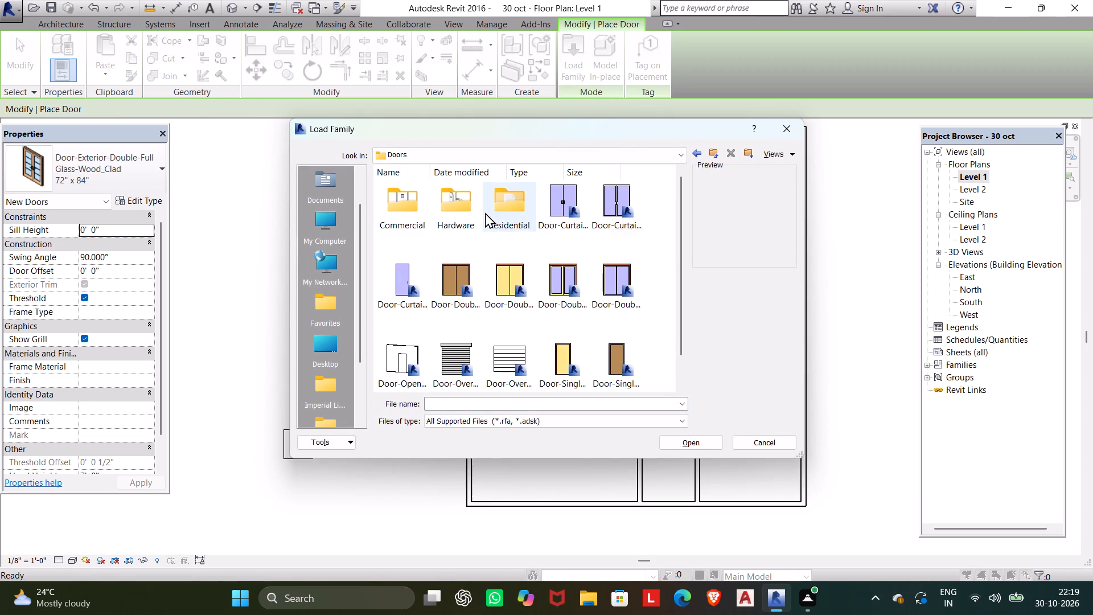
double_click(499, 203)
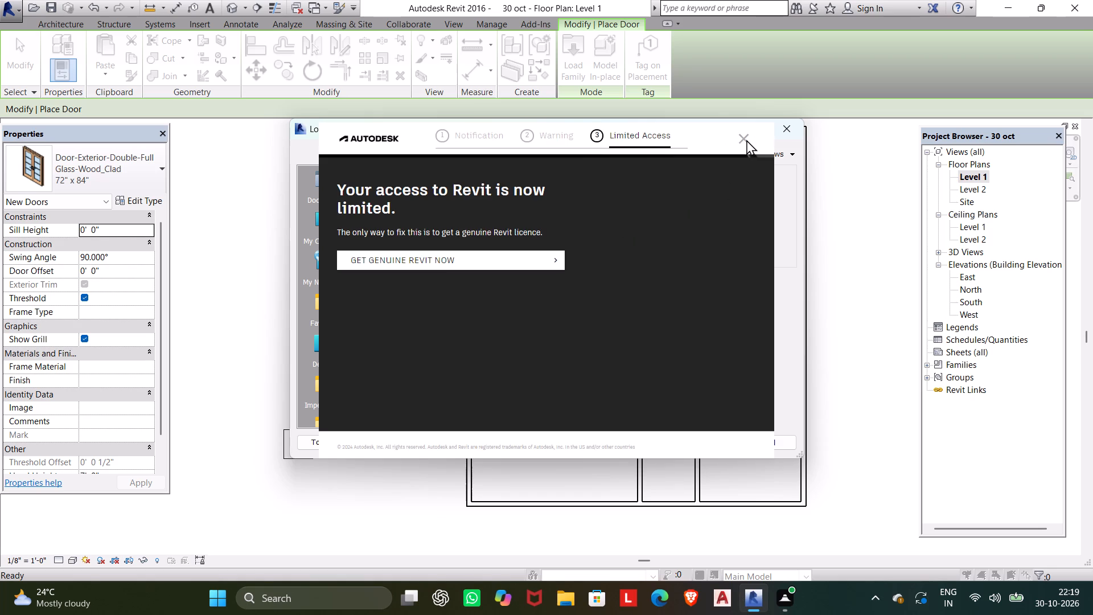
click(746, 140)
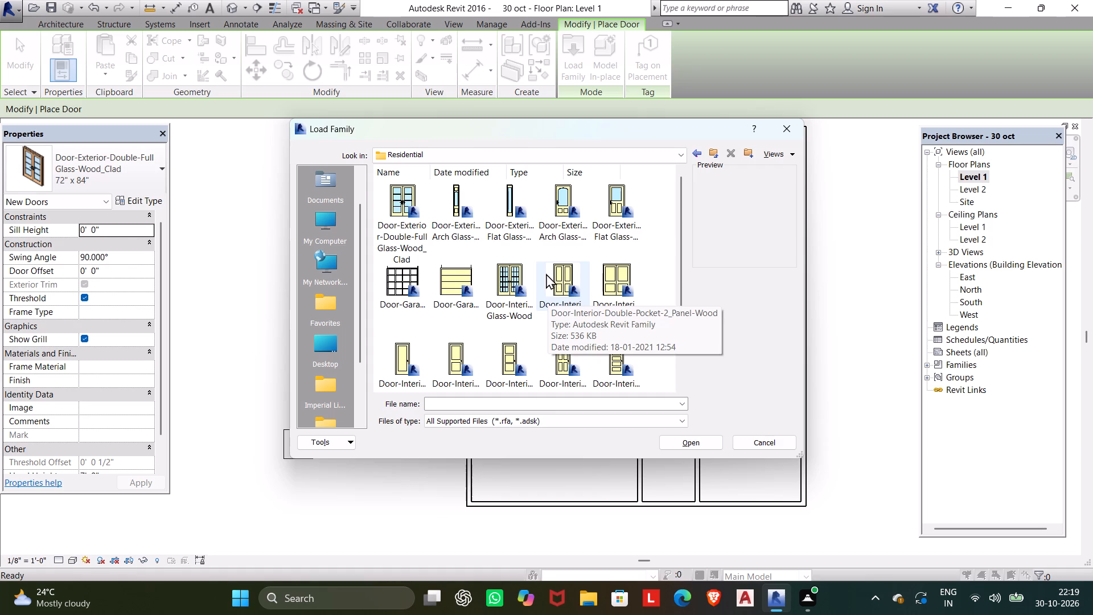
scroll(549, 260, down, 1)
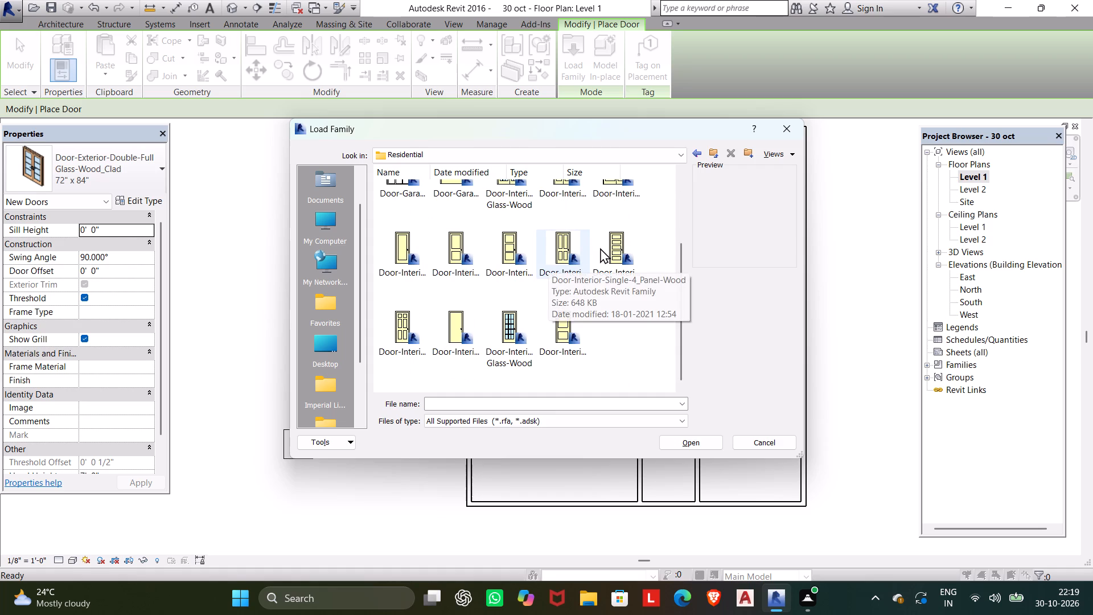
scroll(509, 252, up, 2)
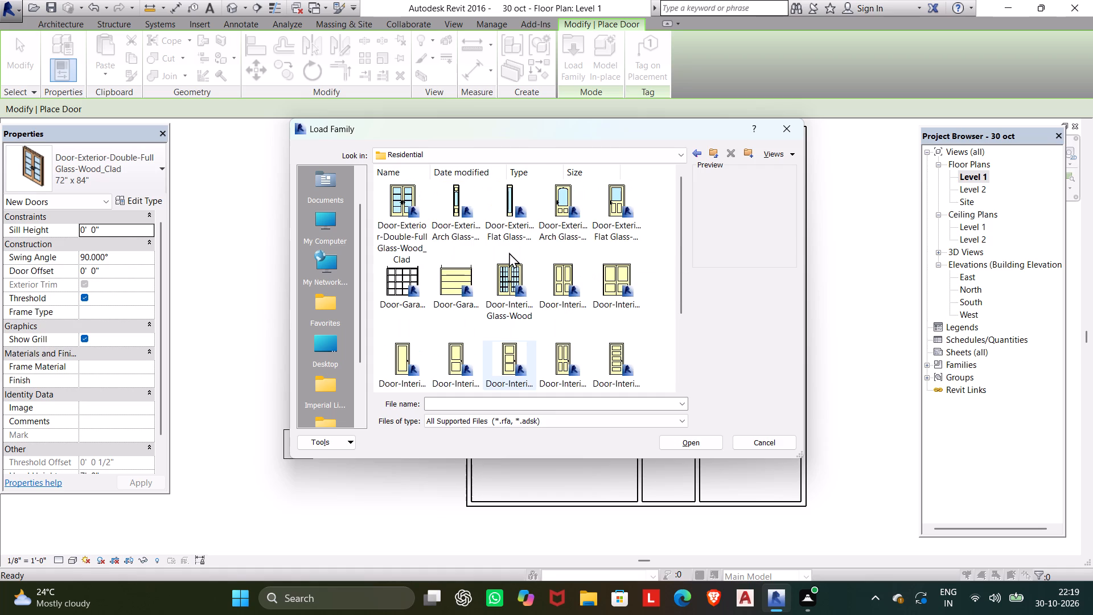
scroll(511, 255, down, 2)
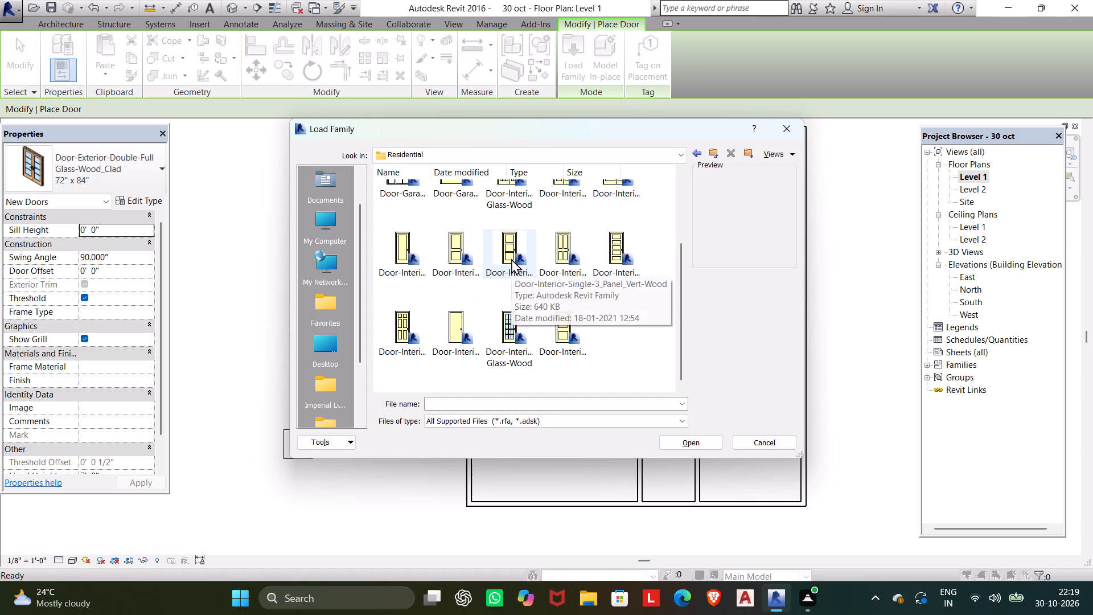
click(511, 259)
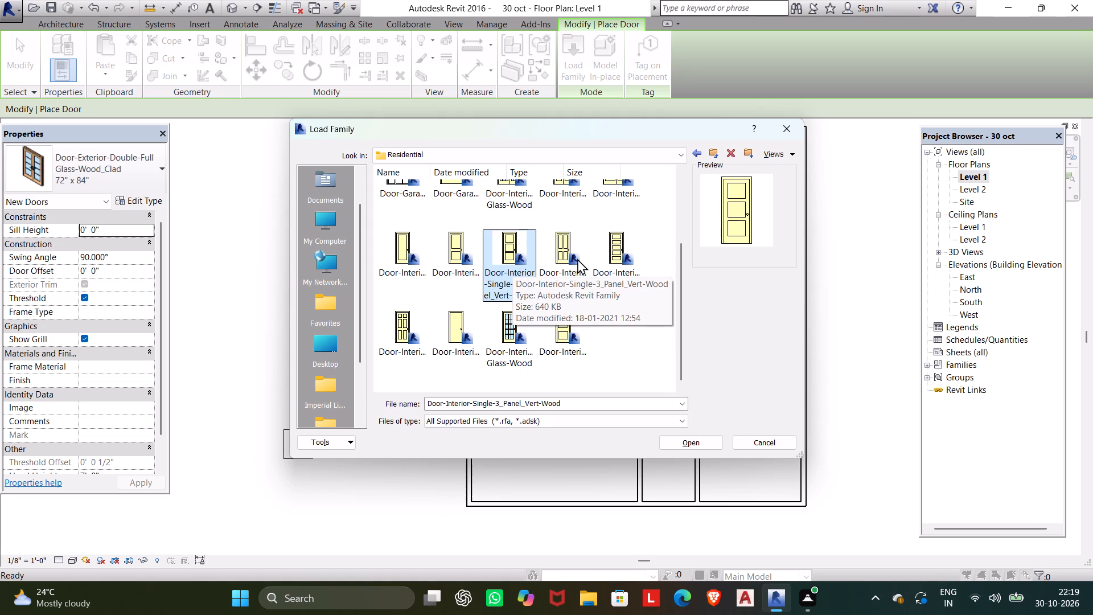
click(615, 238)
click(513, 239)
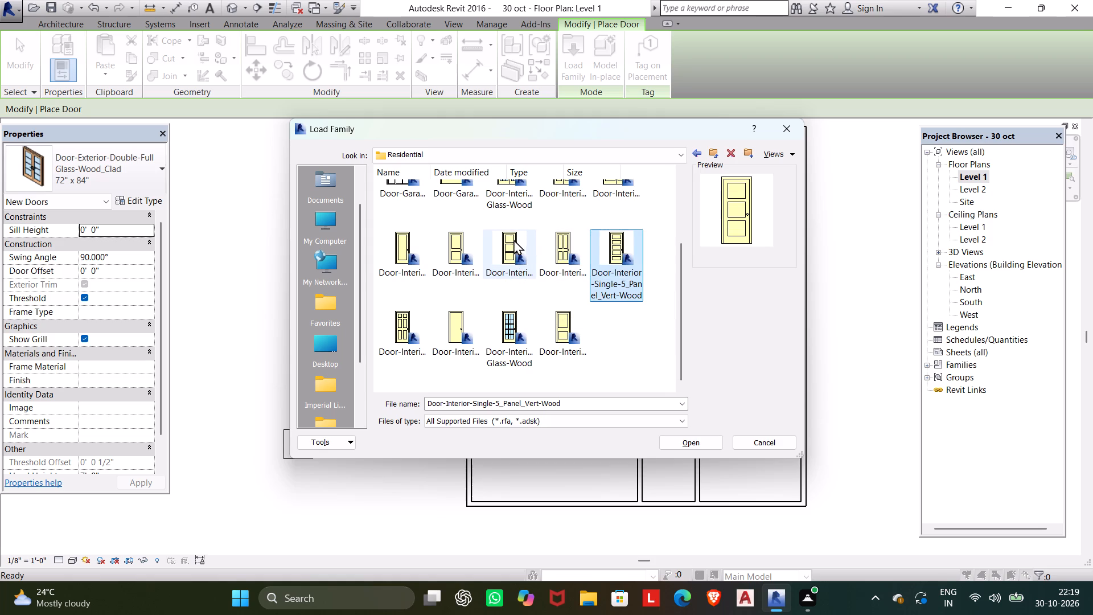
click(466, 238)
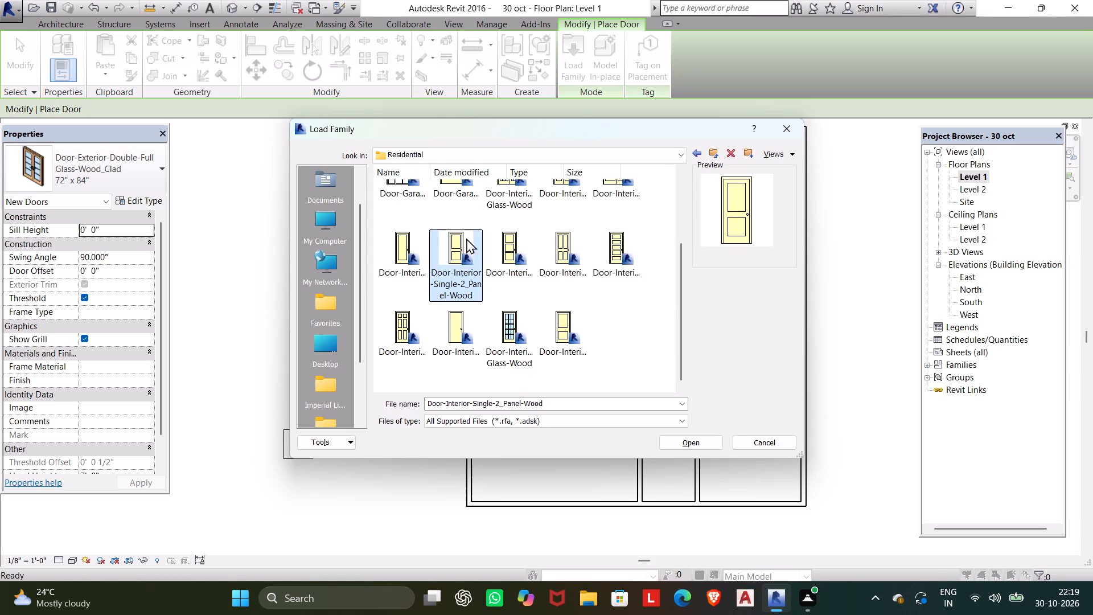
click(694, 433)
click(682, 444)
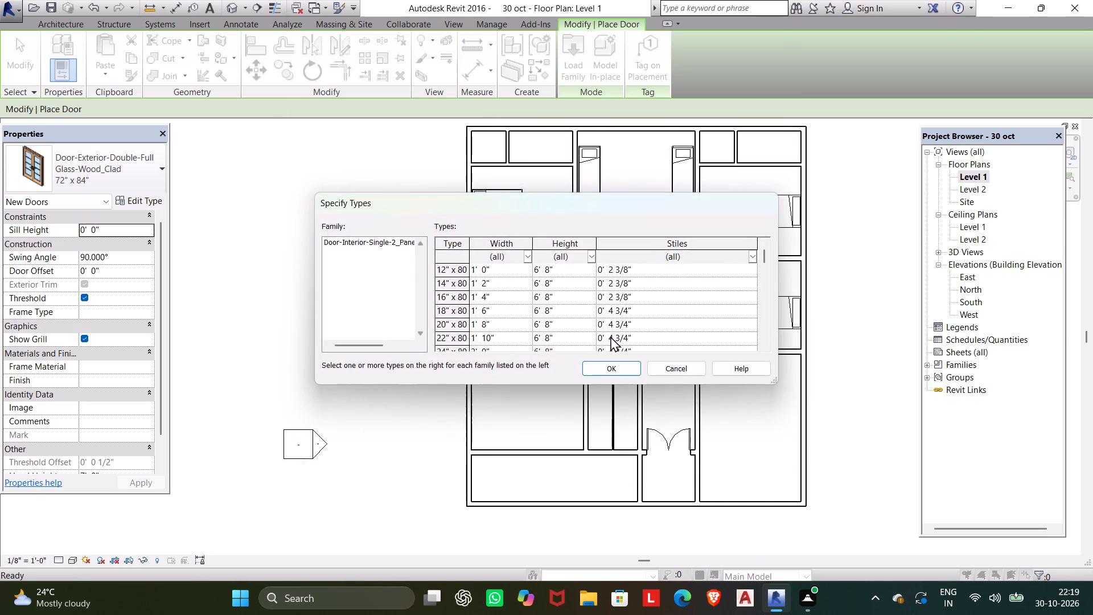
Load the 36" x 84" type of the two-panel single interior door into the project.
scroll(562, 304, up, 3)
scroll(562, 303, down, 5)
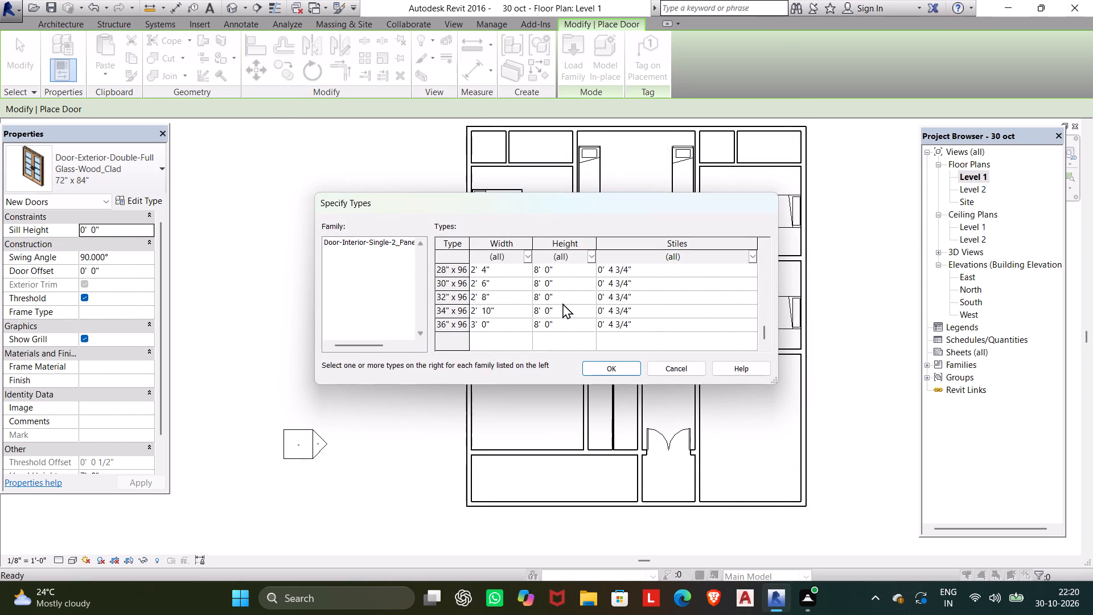
scroll(562, 303, down, 3)
scroll(537, 305, up, 1)
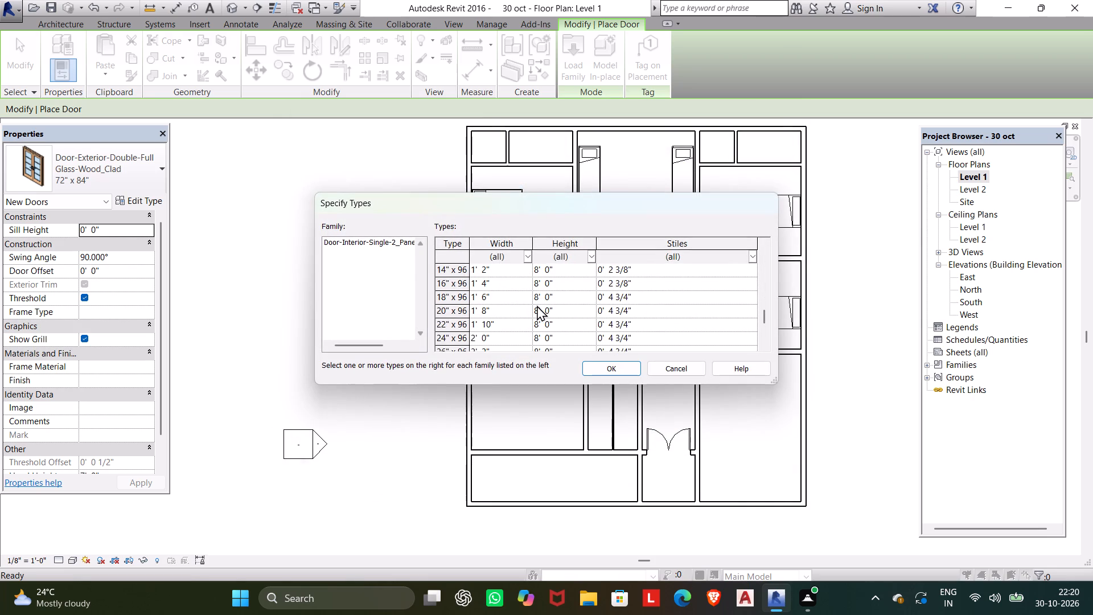
scroll(537, 305, up, 2)
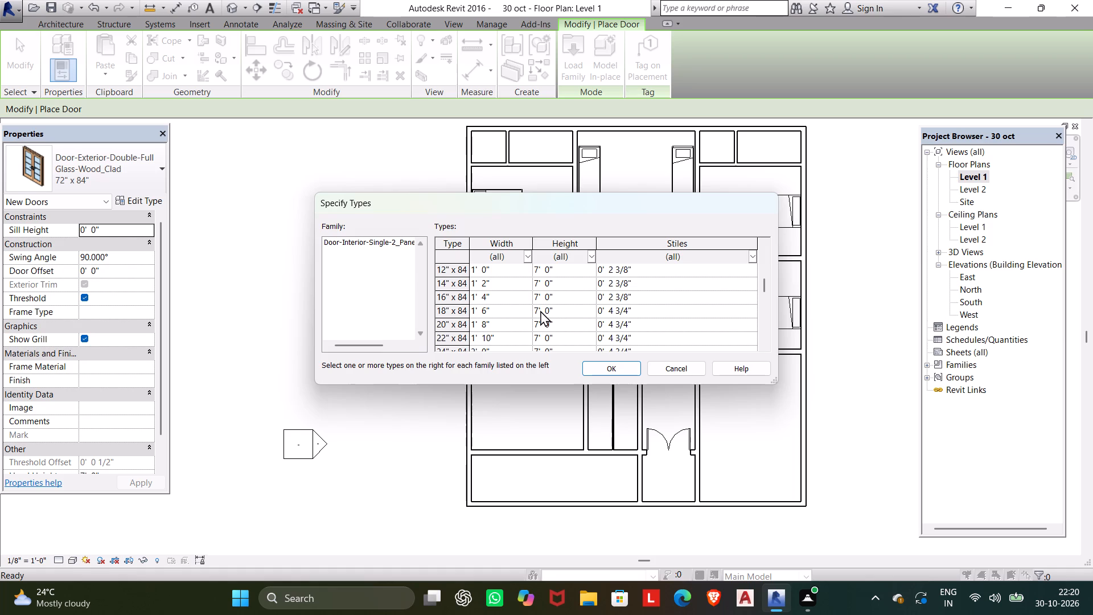
scroll(538, 317, down, 1)
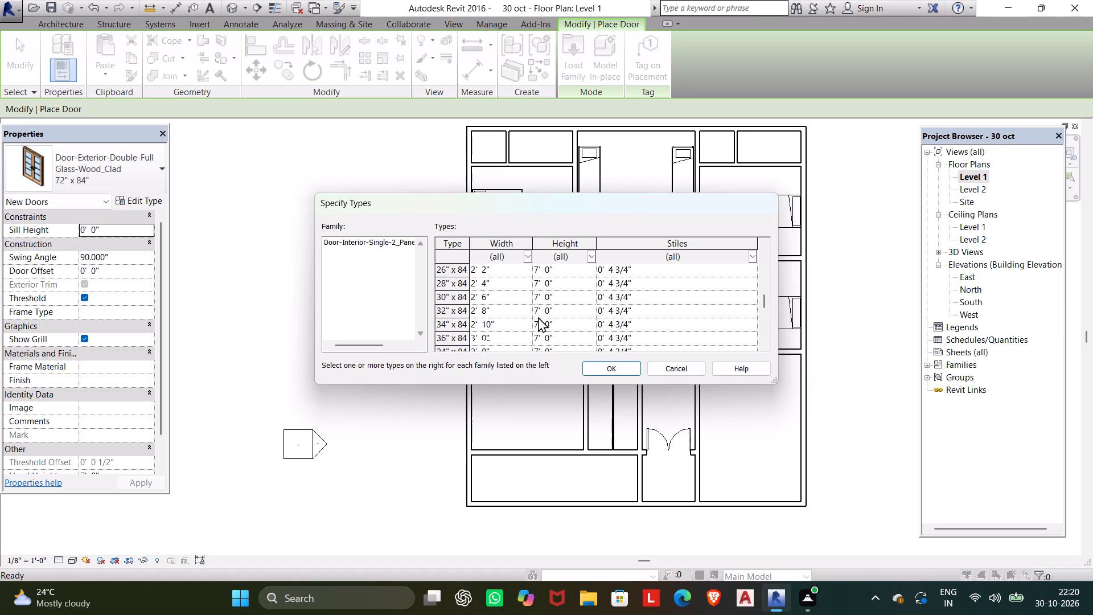
click(507, 334)
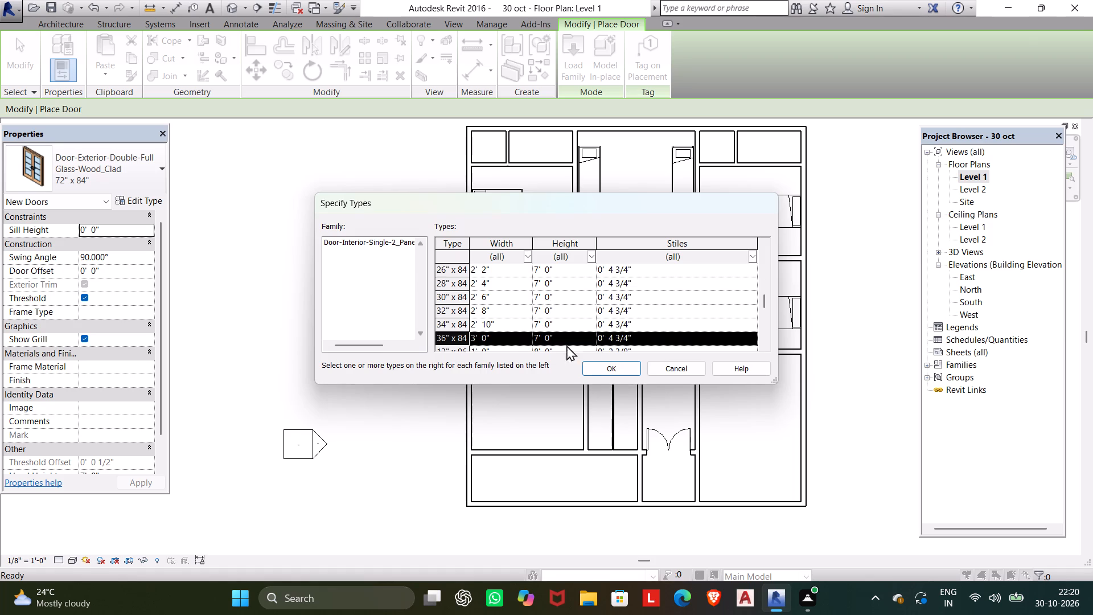
click(599, 370)
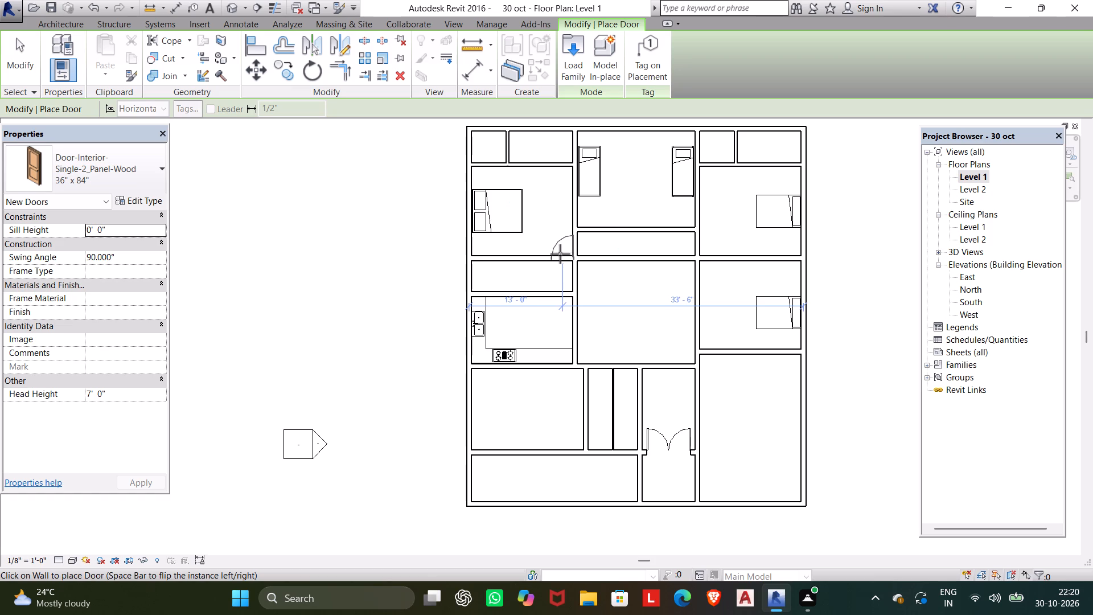
Place the 36" x 84" single door in the south wall of the northwest double-bed bedroom, near its east corner.
click(560, 254)
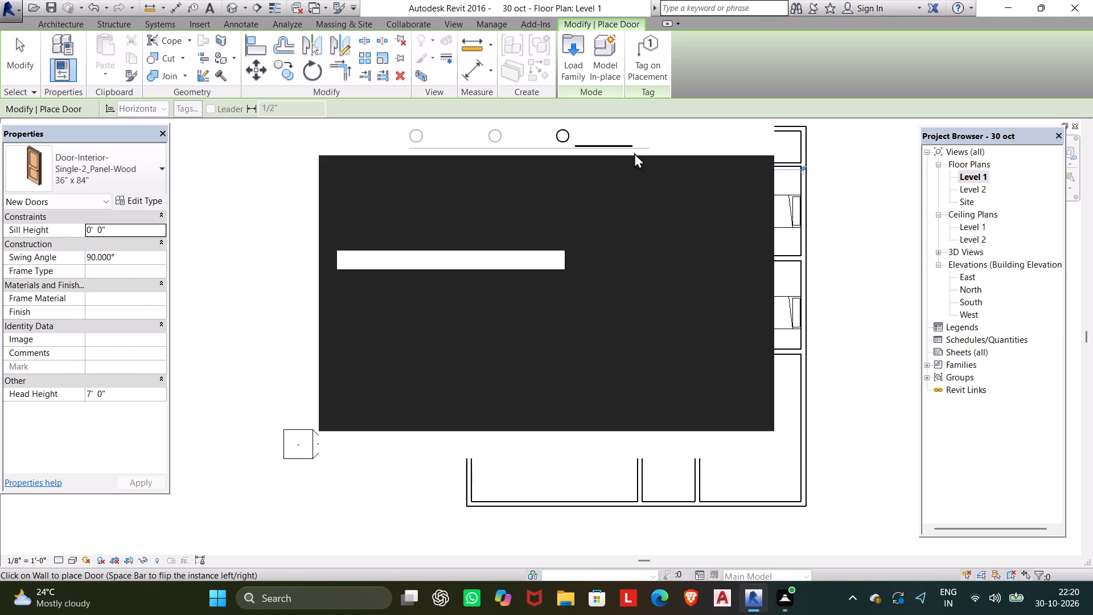
drag(742, 142, 743, 134)
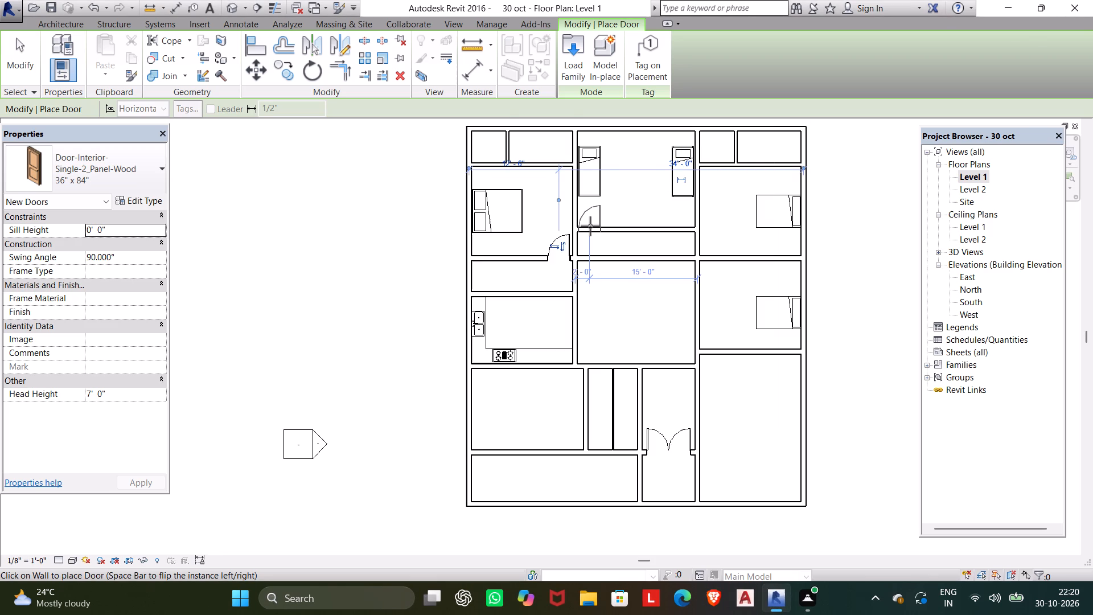
Place a 36" x 84" door in the twin-bed bedroom's south wall, about 2'-6" from its west wall, and flip its hinge side.
click(594, 224)
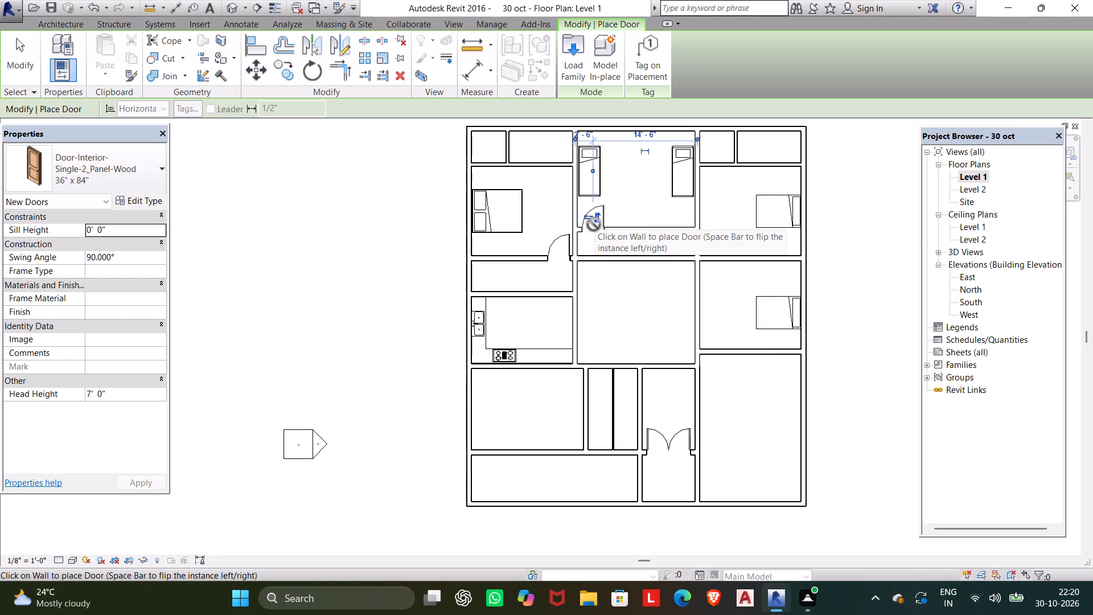
scroll(589, 220, up, 8)
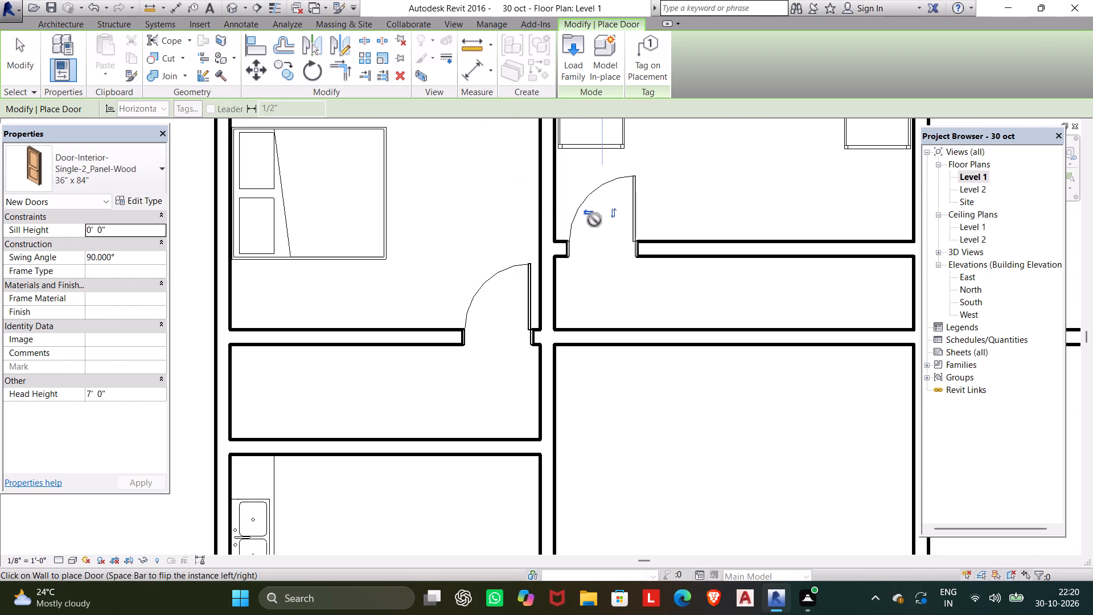
click(594, 220)
scroll(611, 245, down, 4)
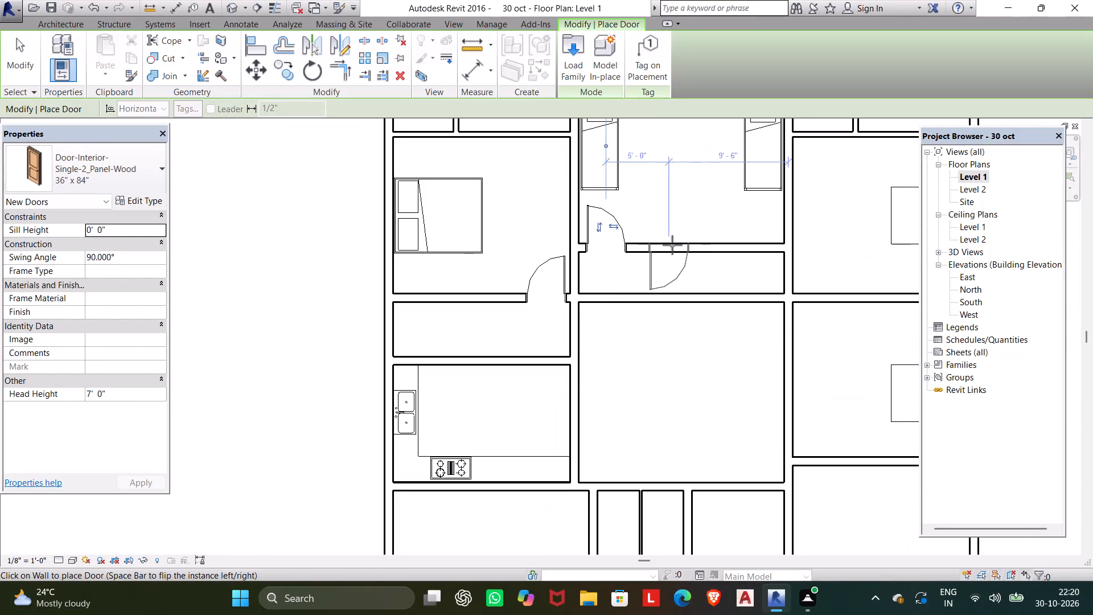
key(Escape)
Place a 36" x 84" single door at each end of the narrow corridor south of the twin-bed bedroom, opening into the adjoining bedrooms.
scroll(673, 248, down, 4)
middle_drag(673, 248, 674, 281)
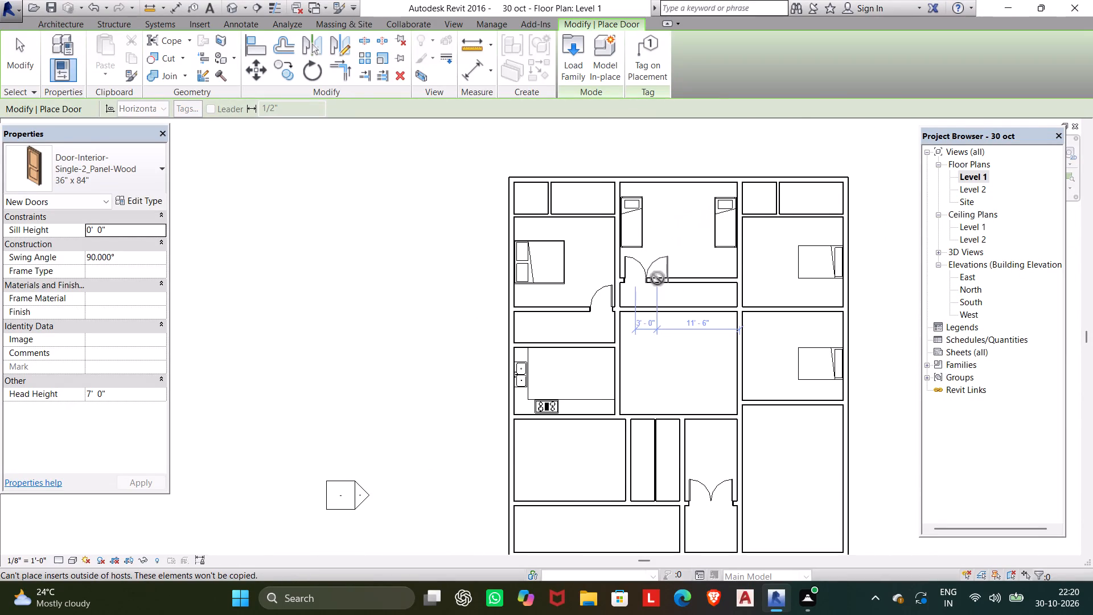
click(742, 293)
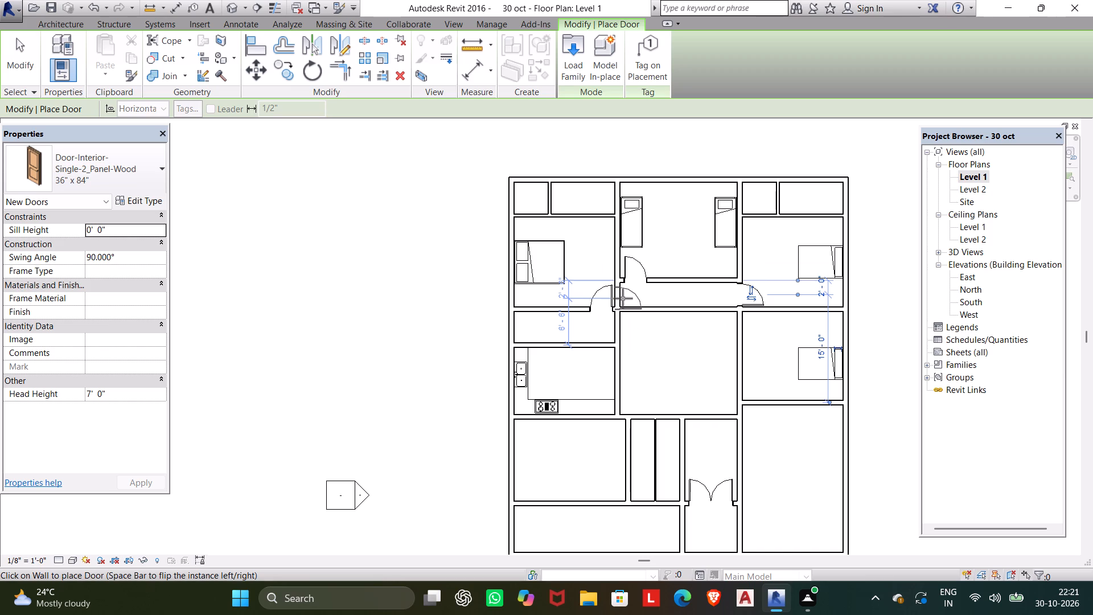
scroll(623, 298, up, 10)
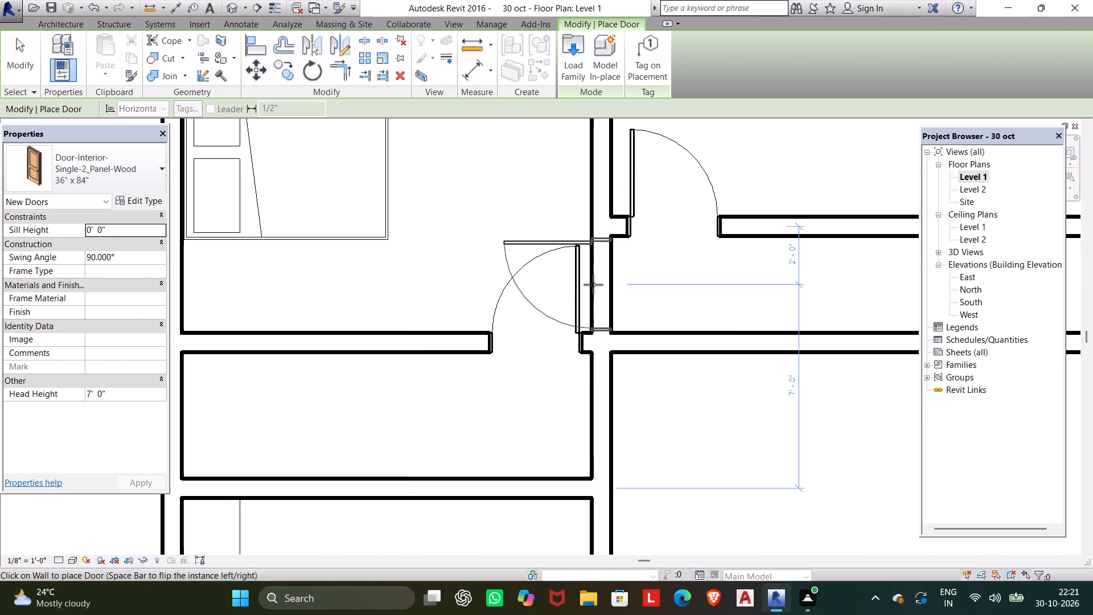
click(593, 285)
Place a 36" x 84" single door in the west wall of the middle east-side bedroom, near its north corner, swinging into the bedroom.
scroll(663, 320, down, 4)
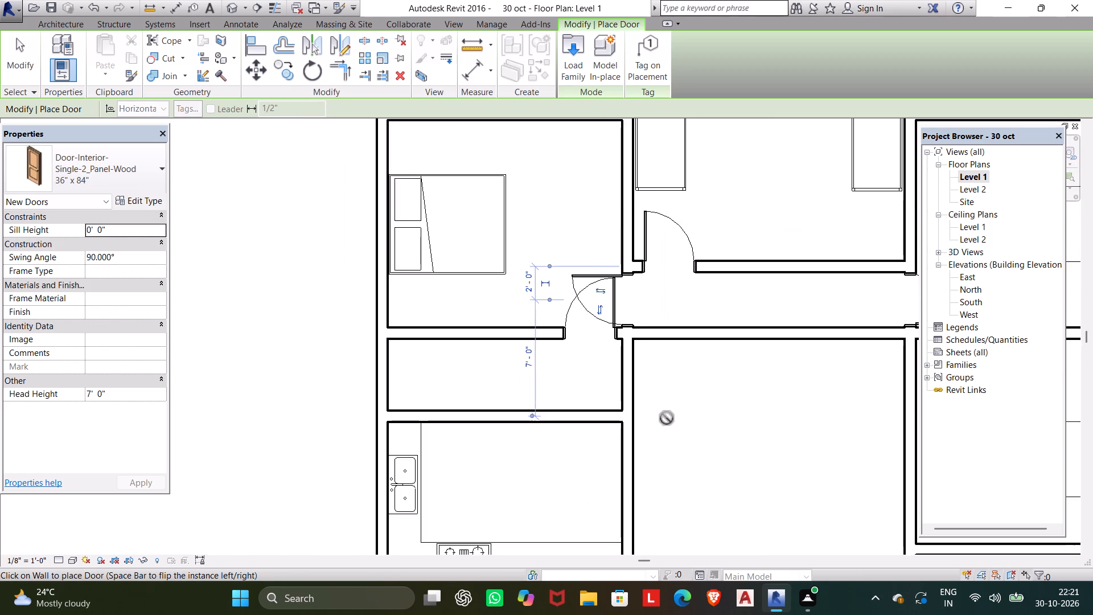
scroll(664, 430, down, 3)
middle_drag(658, 428, 552, 293)
scroll(643, 290, up, 1)
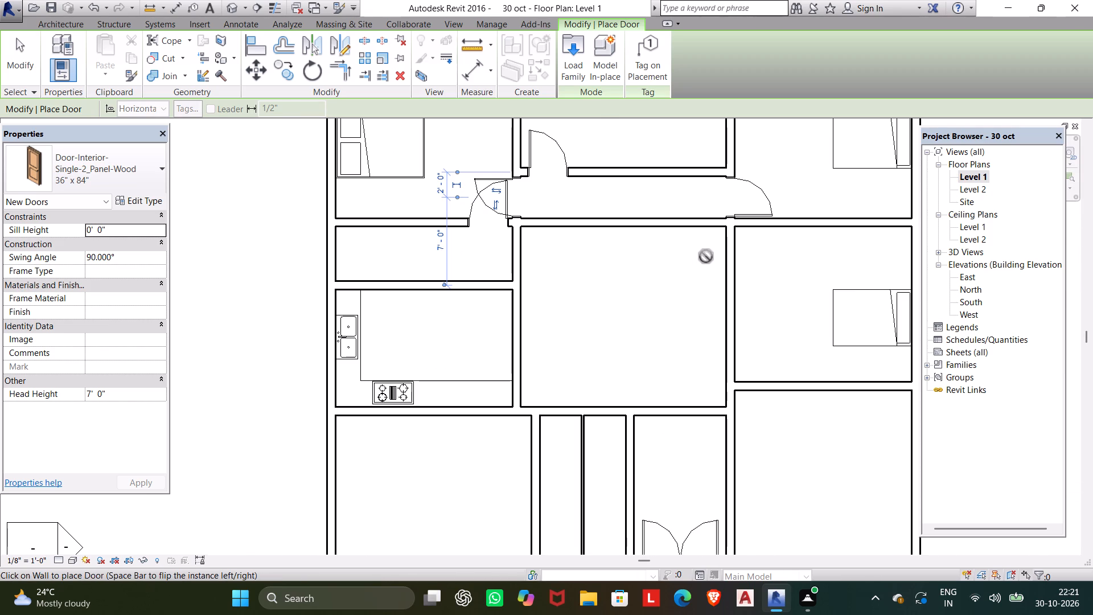
click(734, 245)
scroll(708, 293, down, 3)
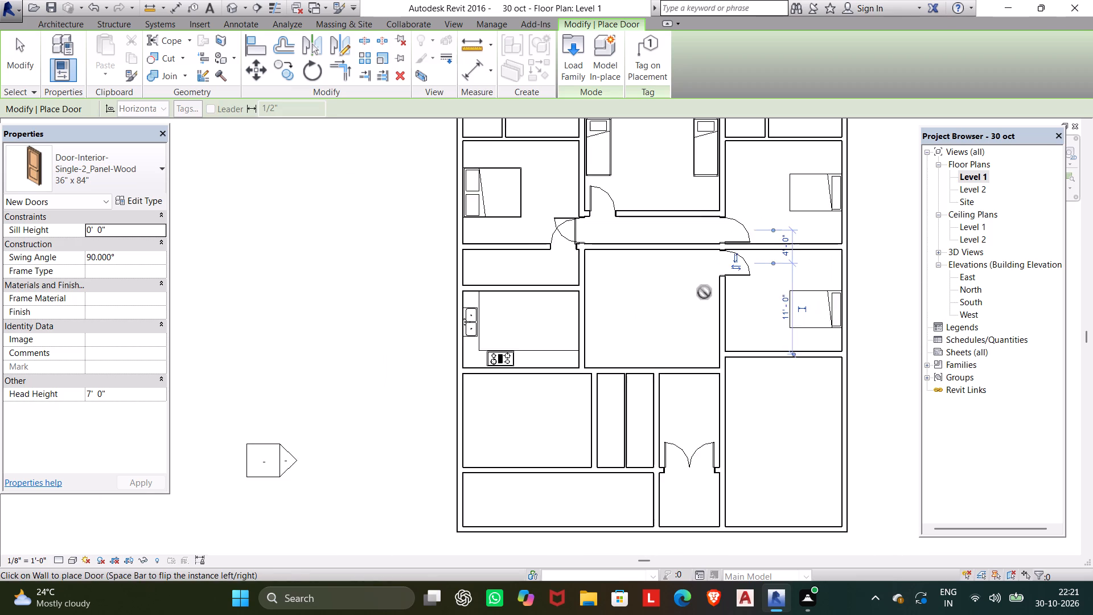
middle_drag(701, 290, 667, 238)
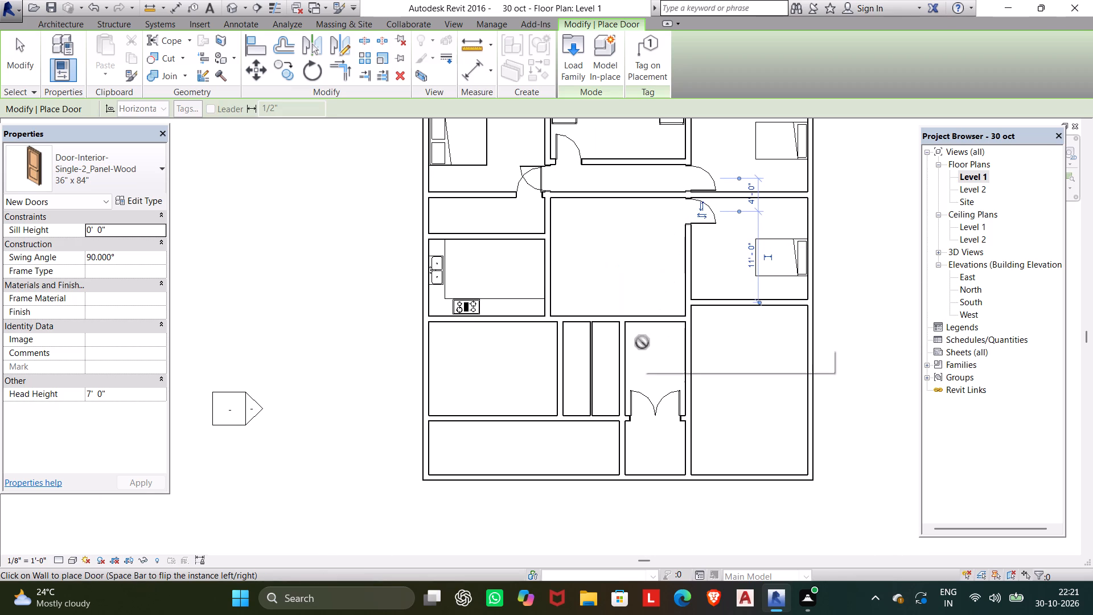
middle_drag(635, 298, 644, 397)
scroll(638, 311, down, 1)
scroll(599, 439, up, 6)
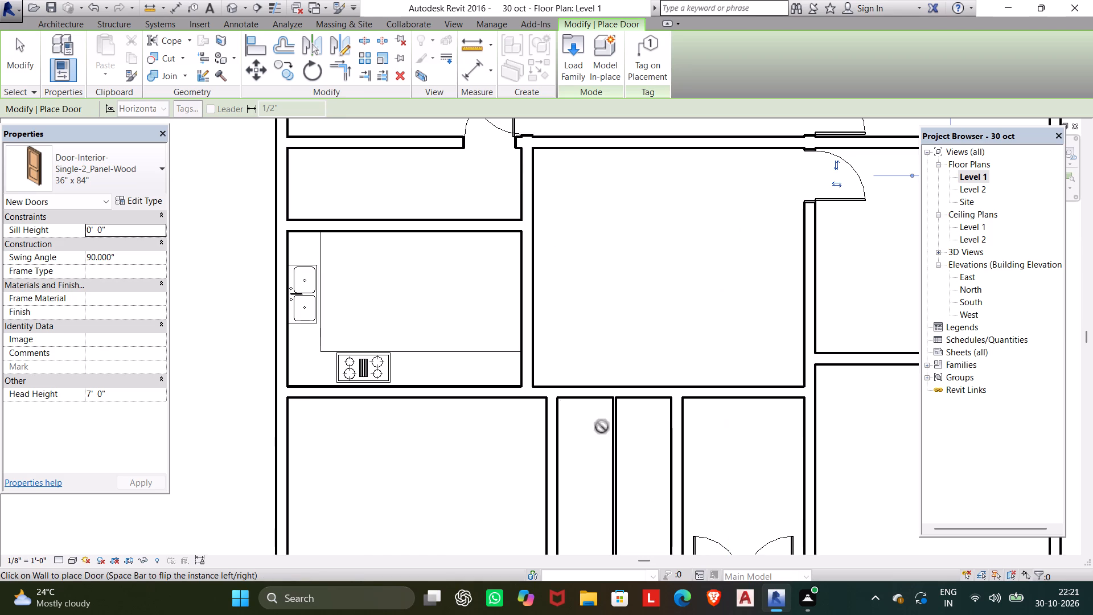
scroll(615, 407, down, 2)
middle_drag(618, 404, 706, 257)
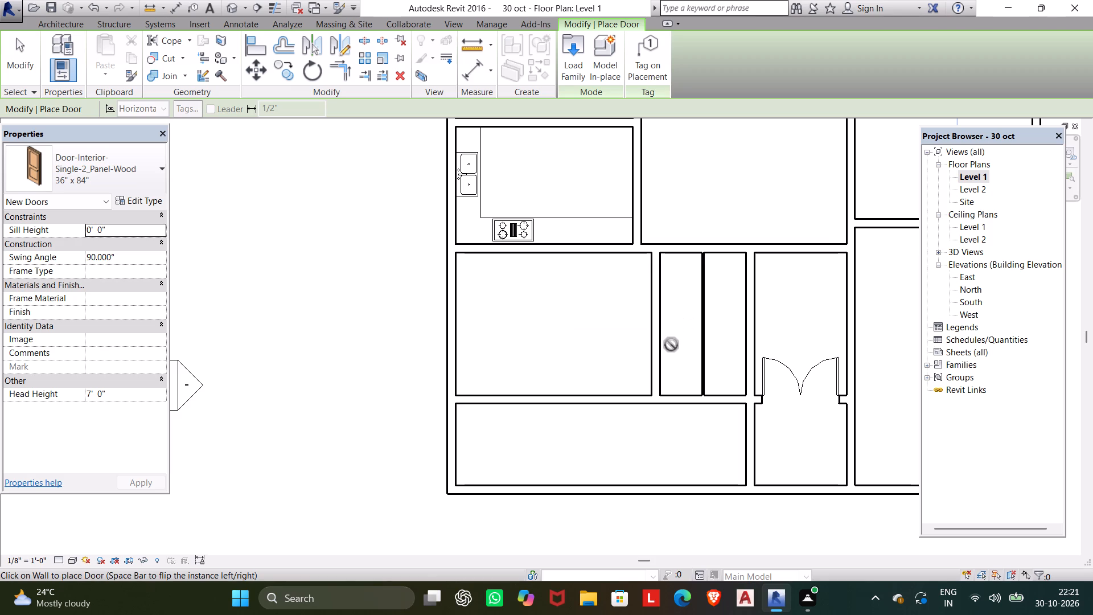
Place a 36" x 84" door near the north end of the southwest room's east wall, about 2'-0" from its north wall, swinging into the room.
scroll(671, 346, down, 2)
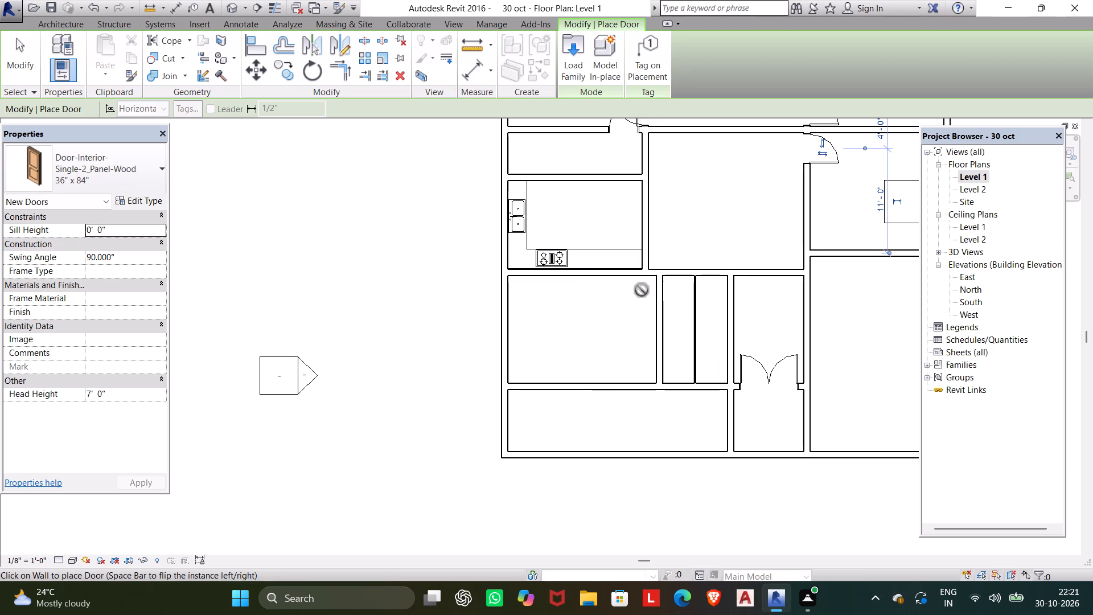
click(657, 290)
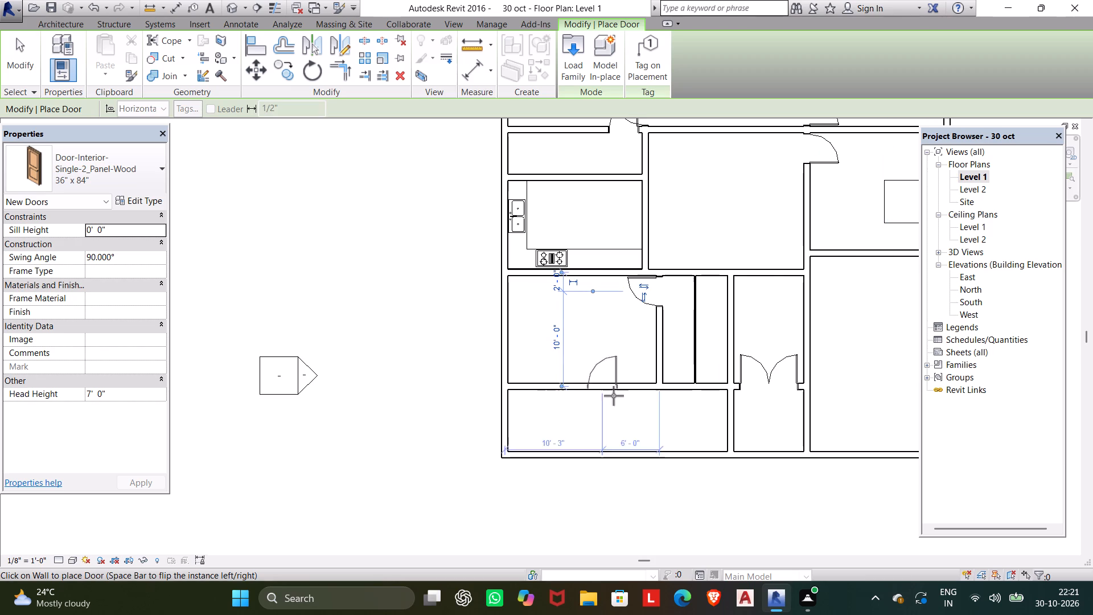
scroll(637, 391, down, 3)
middle_drag(631, 394, 536, 399)
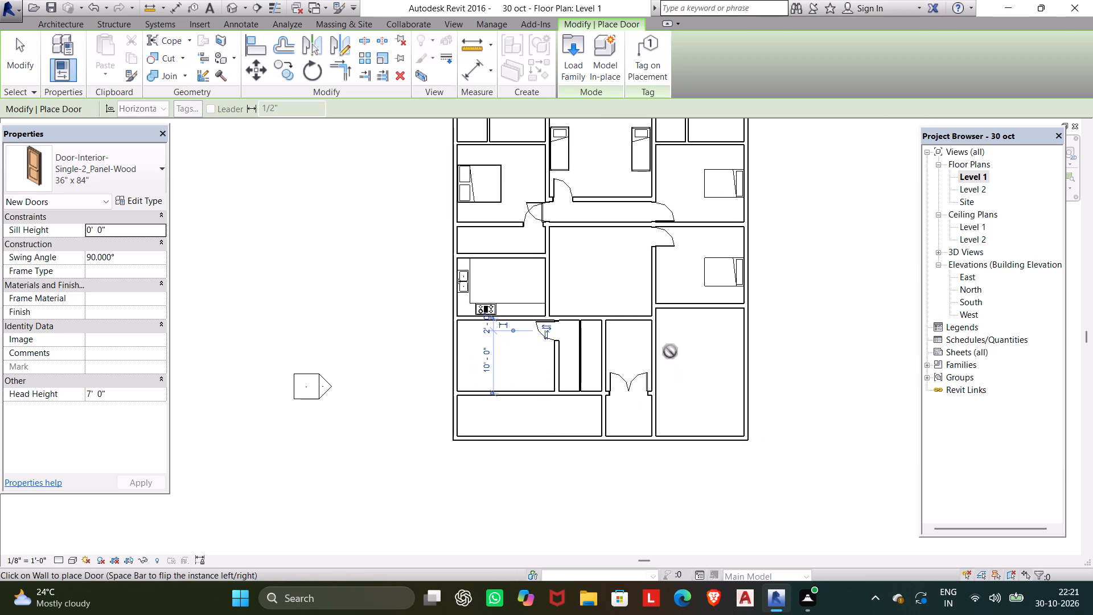
middle_drag(661, 362, 677, 405)
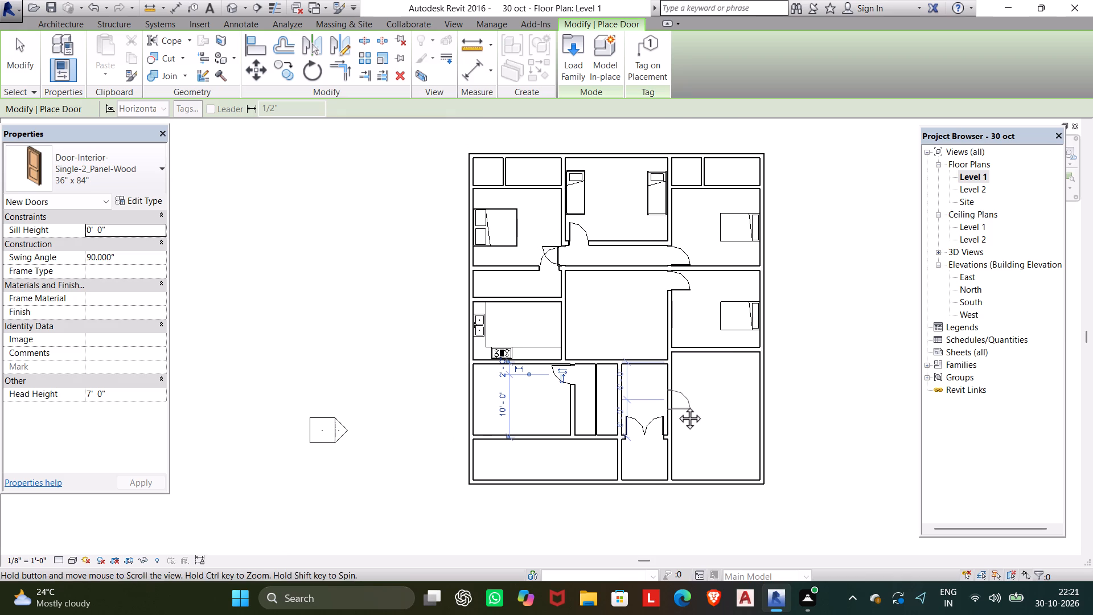
middle_drag(677, 405, 677, 407)
key(Escape)
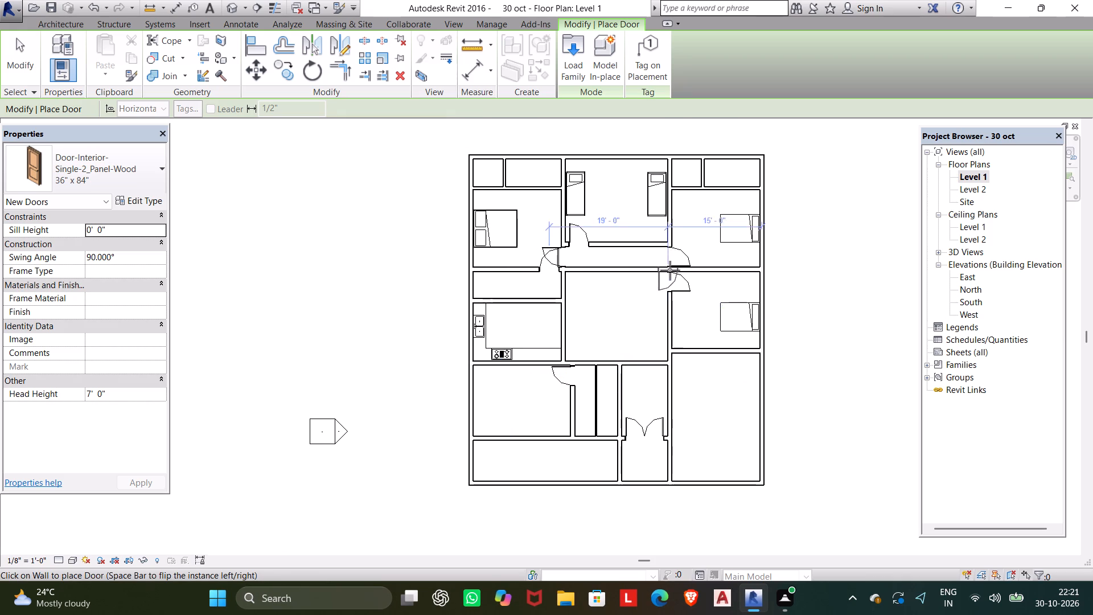
key(Escape)
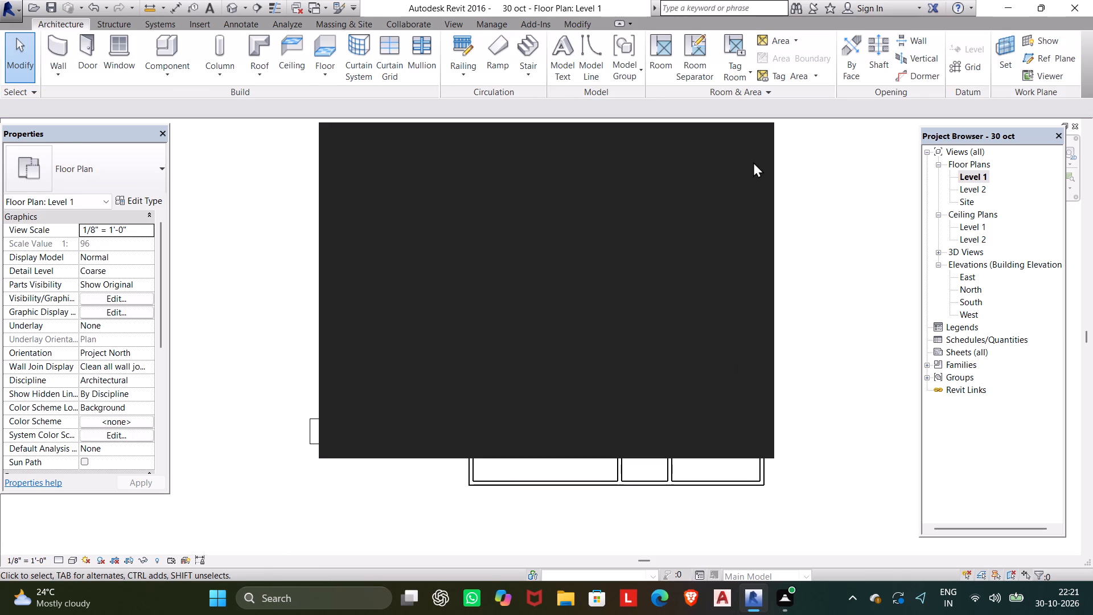
Dismiss the licence notice covering the floor plan.
scroll(806, 182, up, 3)
scroll(808, 182, down, 2)
middle_drag(806, 184, 819, 212)
scroll(817, 204, down, 2)
middle_drag(817, 204, 823, 223)
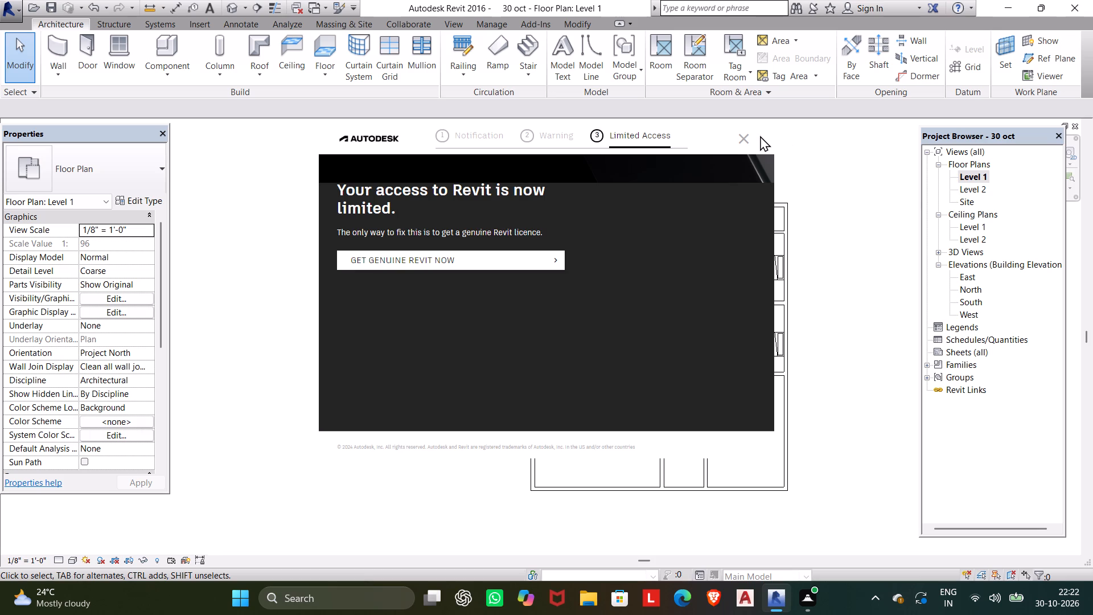
click(748, 137)
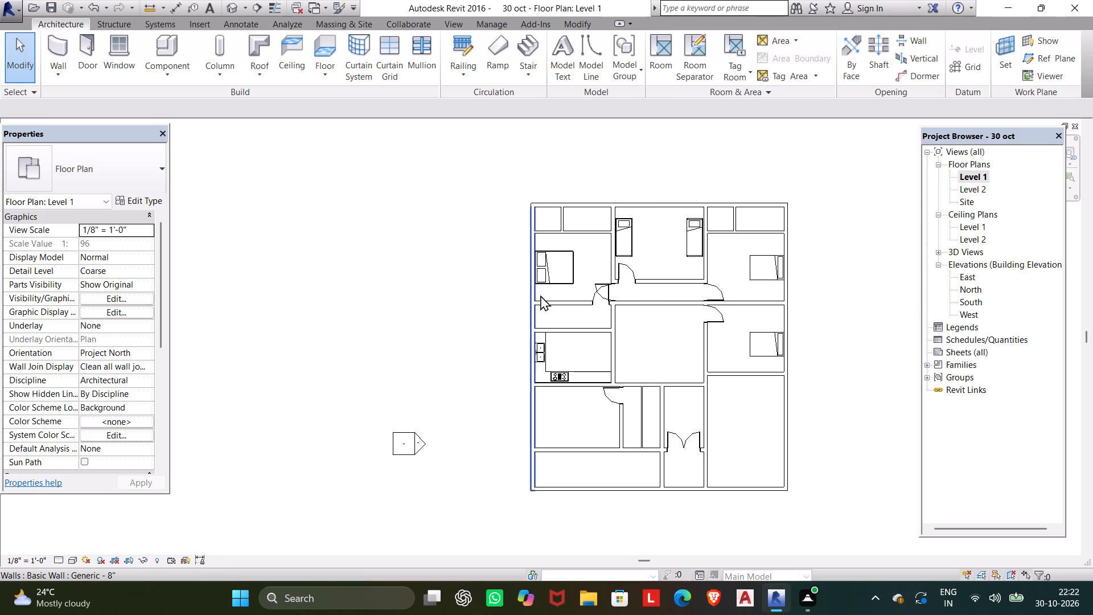
Delete the single door in the south wall of the northwest double-bed bedroom, keeping the door at the corridor end.
scroll(552, 299, up, 5)
scroll(650, 293, up, 5)
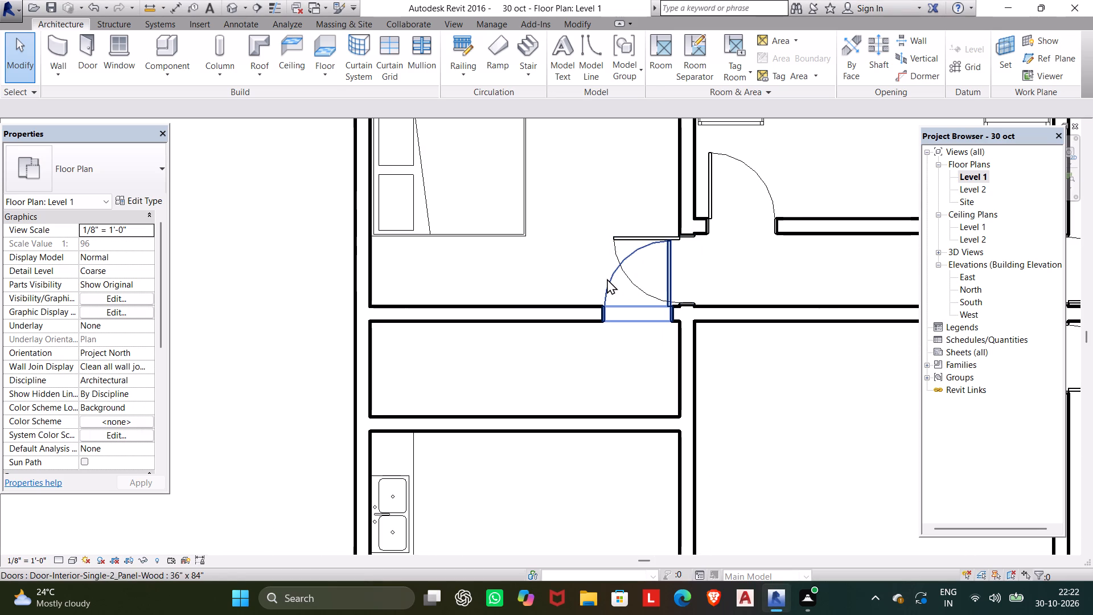
click(607, 278)
key(Delete)
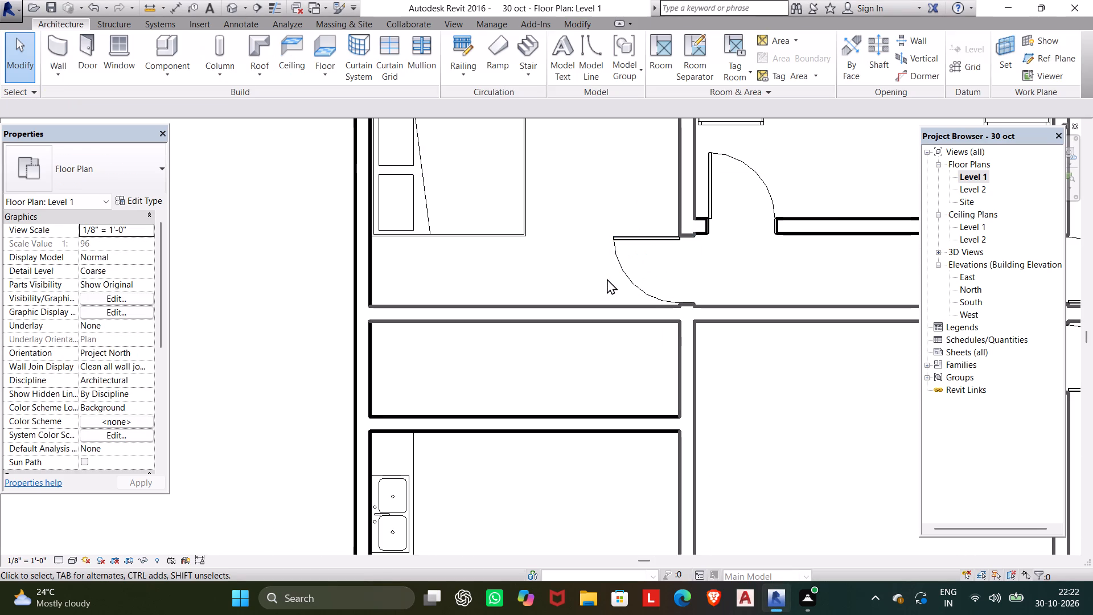
Flip the hinge side of the middle east-side bedroom's door so its leaf sits at the north end of the opening.
scroll(607, 293, down, 3)
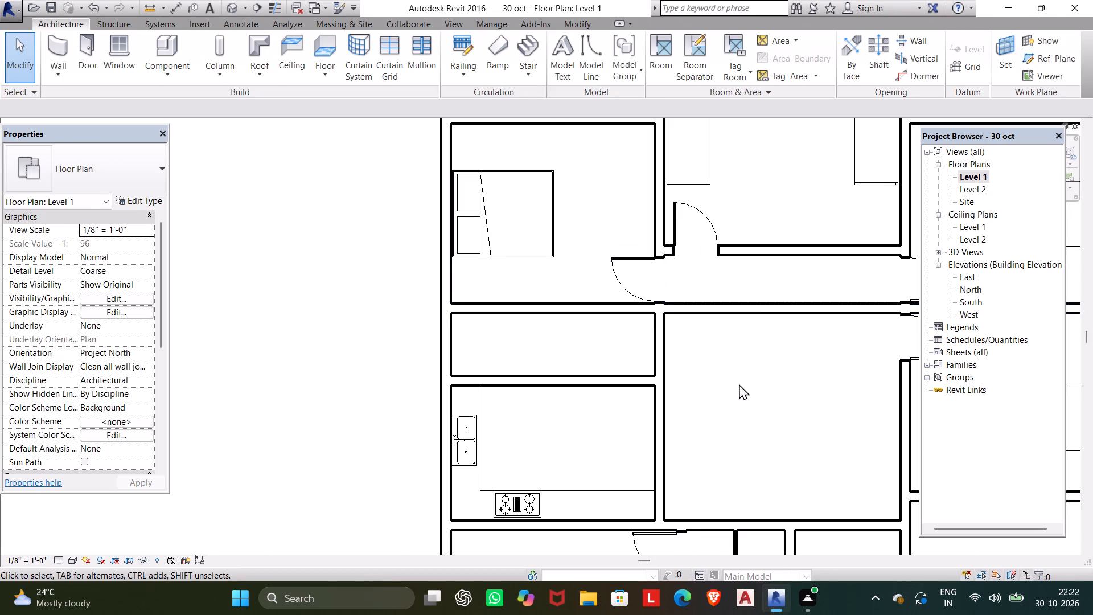
scroll(739, 384, down, 4)
middle_drag(735, 380, 639, 326)
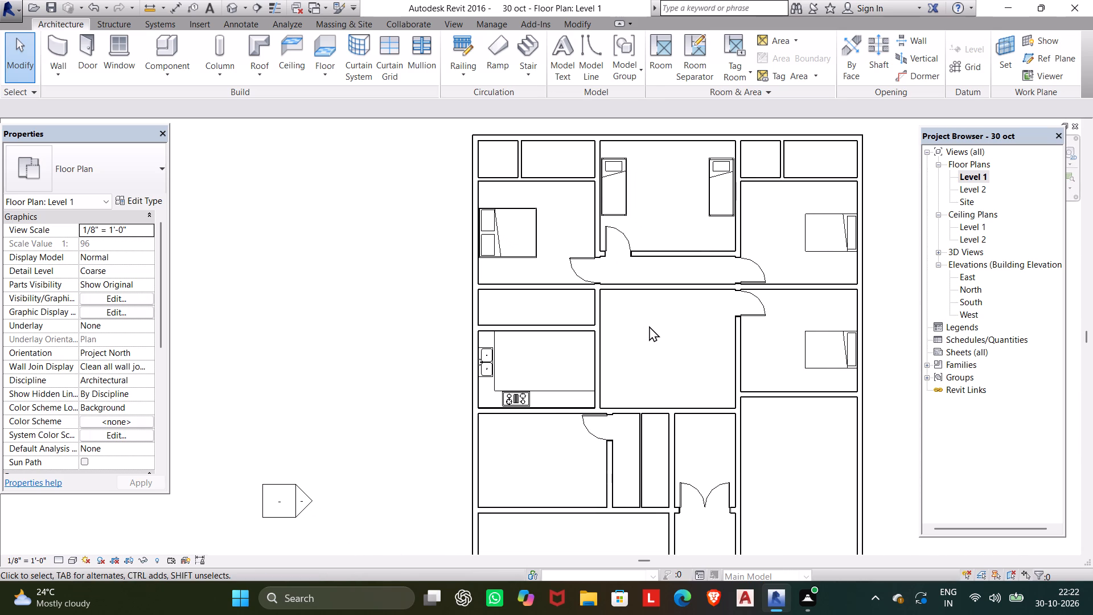
click(759, 313)
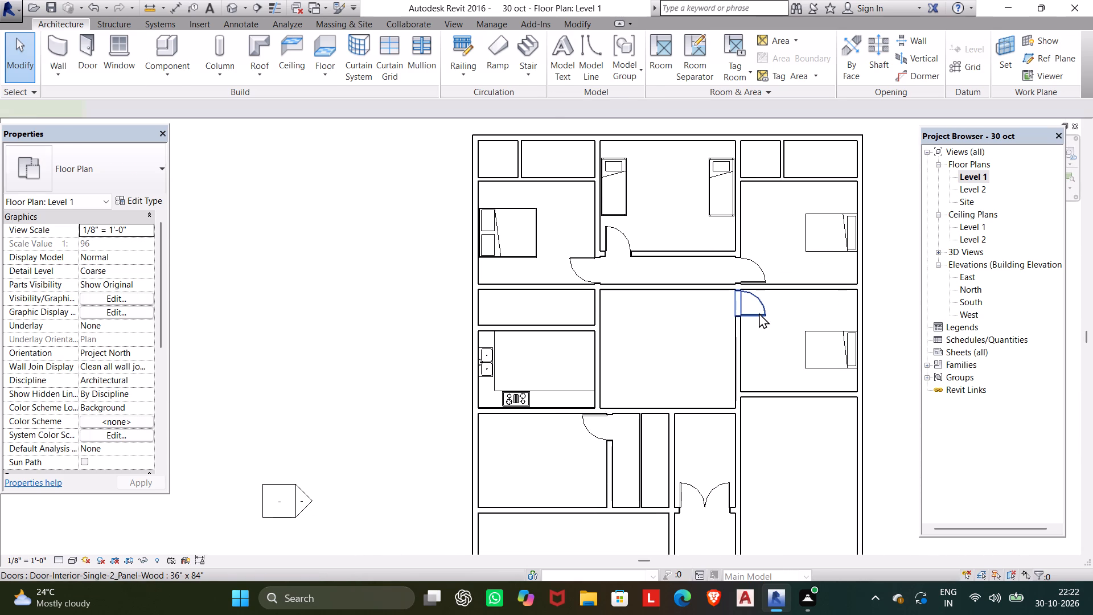
scroll(759, 313, up, 5)
click(744, 287)
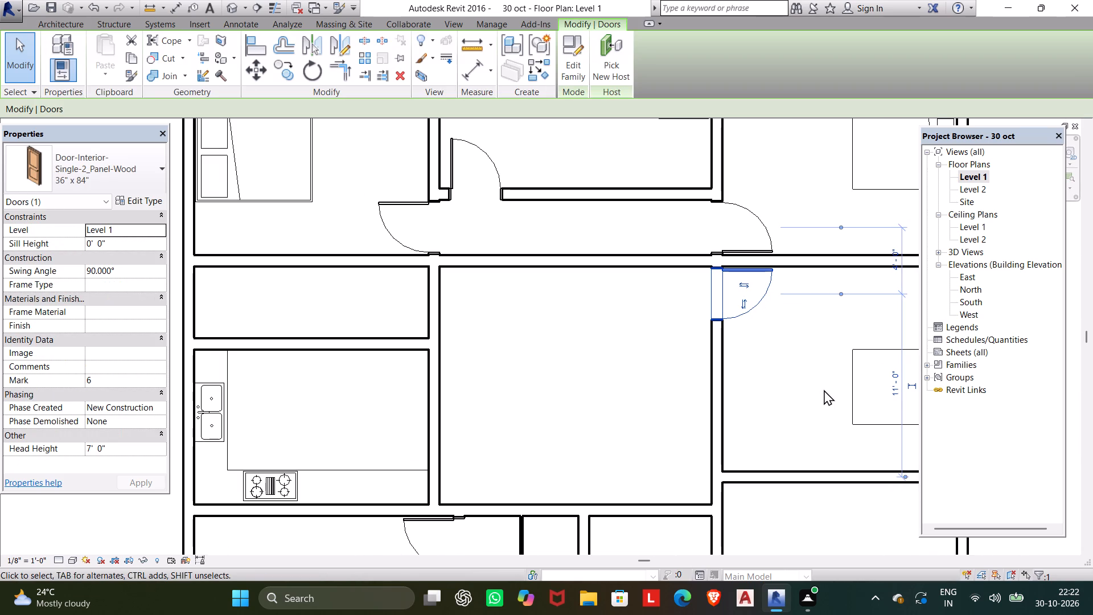
Nudge the bunk bed on the east side of the twin-bed bedroom north, to about 0'-11 1/2" from the north wall.
scroll(810, 396, down, 2)
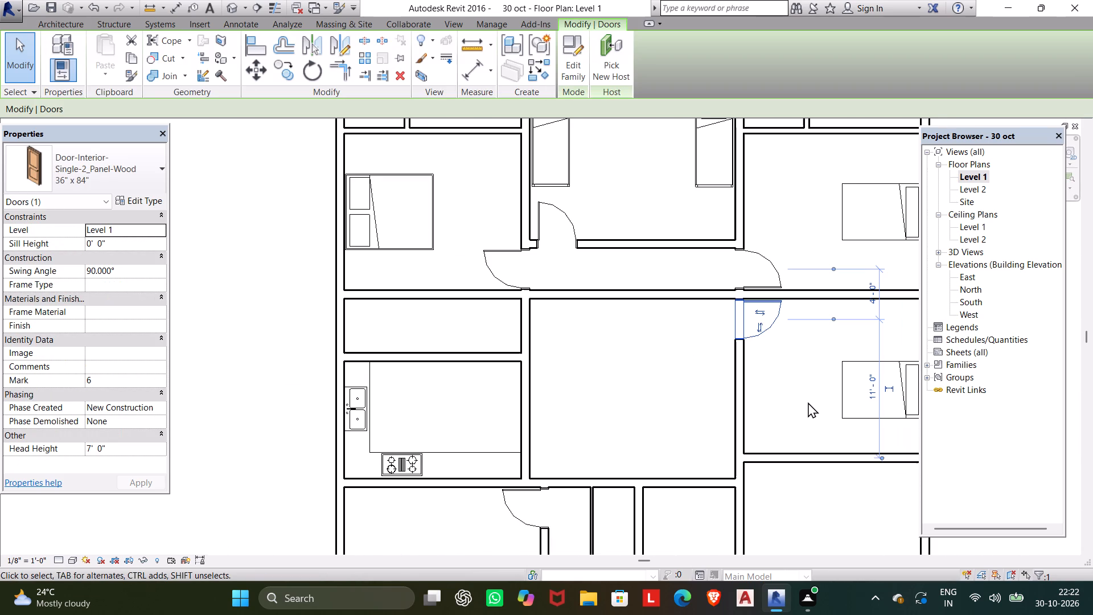
scroll(661, 391, down, 3)
middle_drag(661, 391, 564, 252)
scroll(562, 250, down, 1)
middle_drag(623, 347, 691, 575)
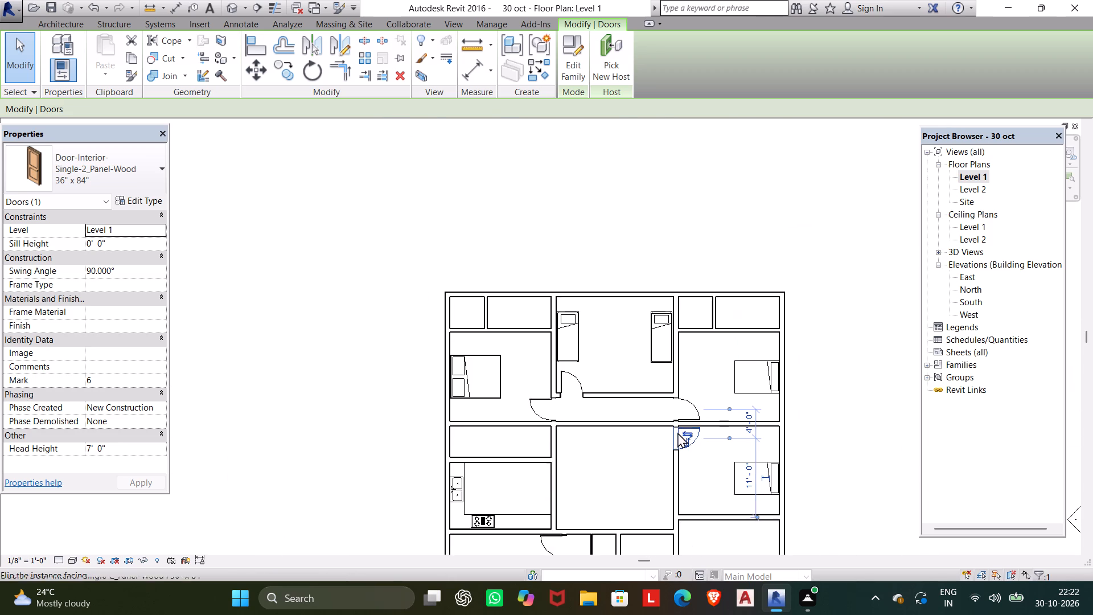
click(647, 353)
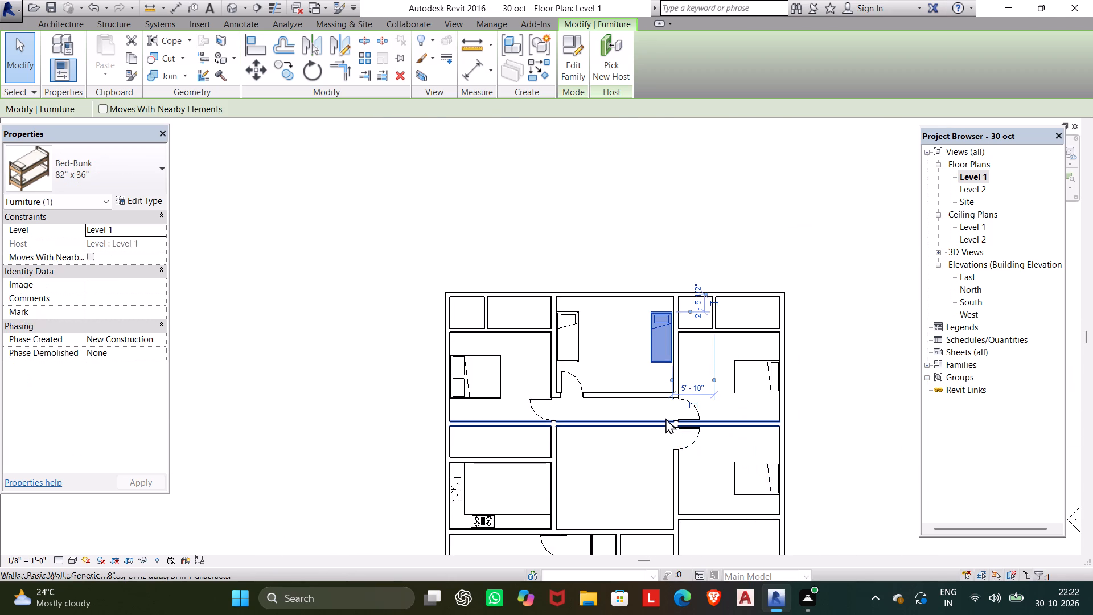
key(Up)
key(Up)
key(Up)
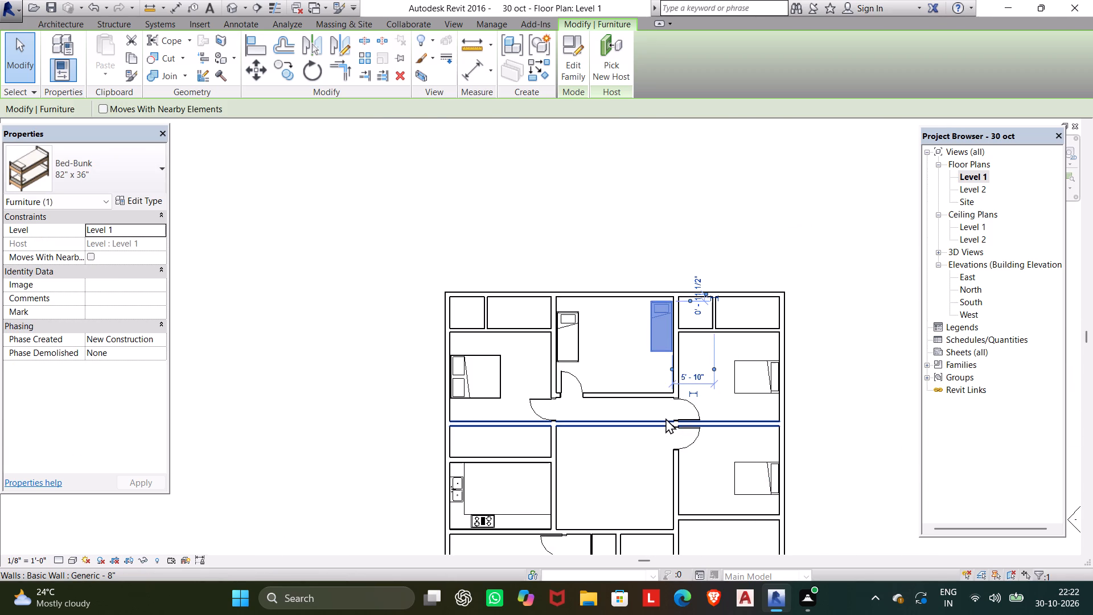
Rotate the twin-bed bedroom's west bunk bed 90° and move it against the south wall, about 7'-7" from the west wall.
click(582, 348)
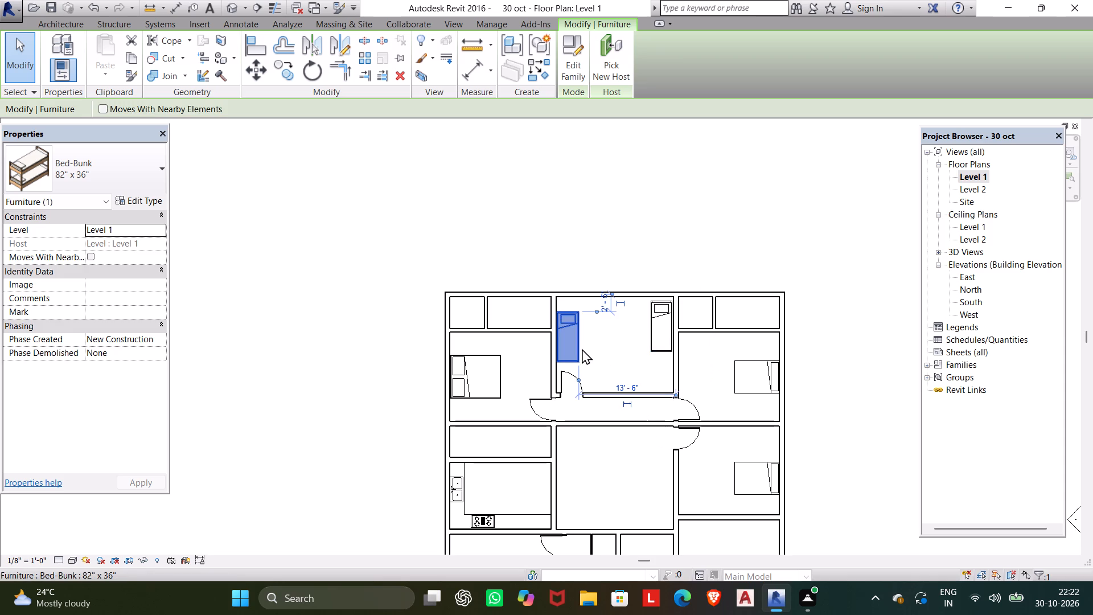
key(space)
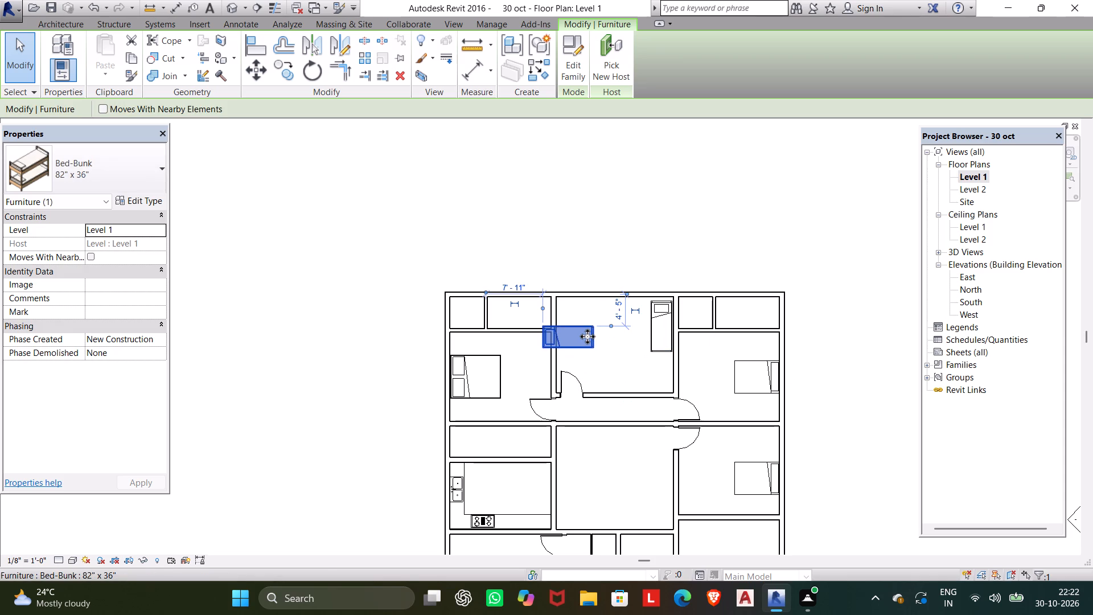
drag(587, 337, 651, 378)
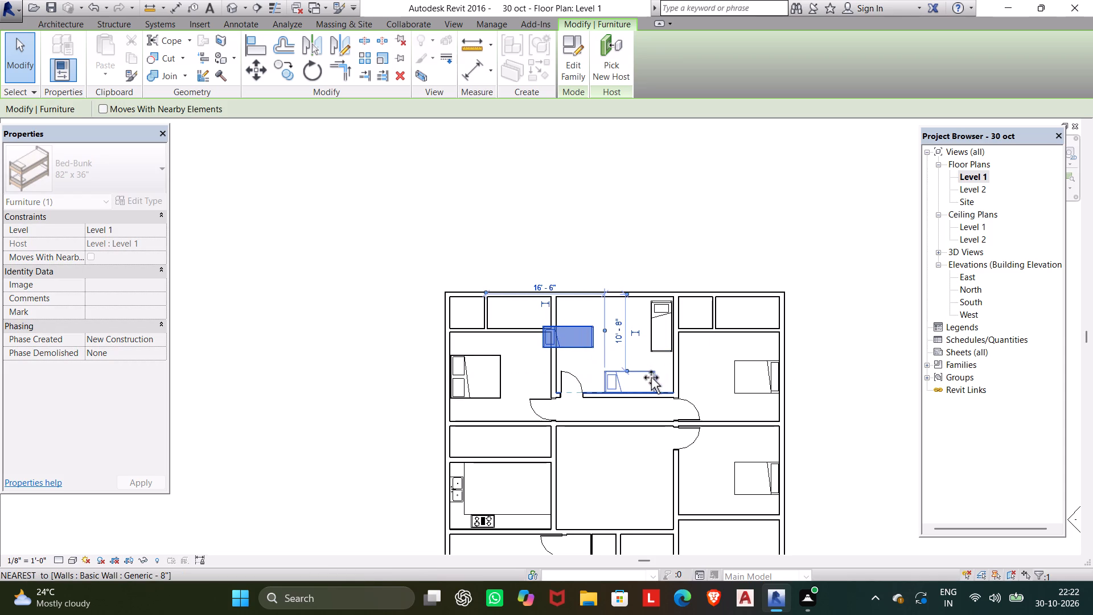
drag(651, 378, 653, 378)
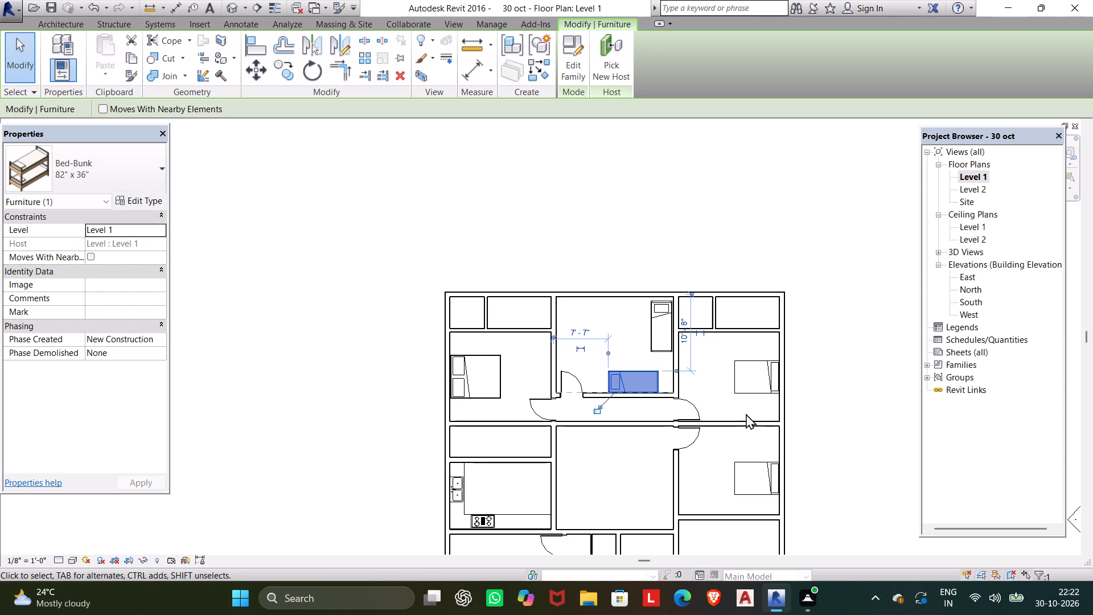
key(Escape)
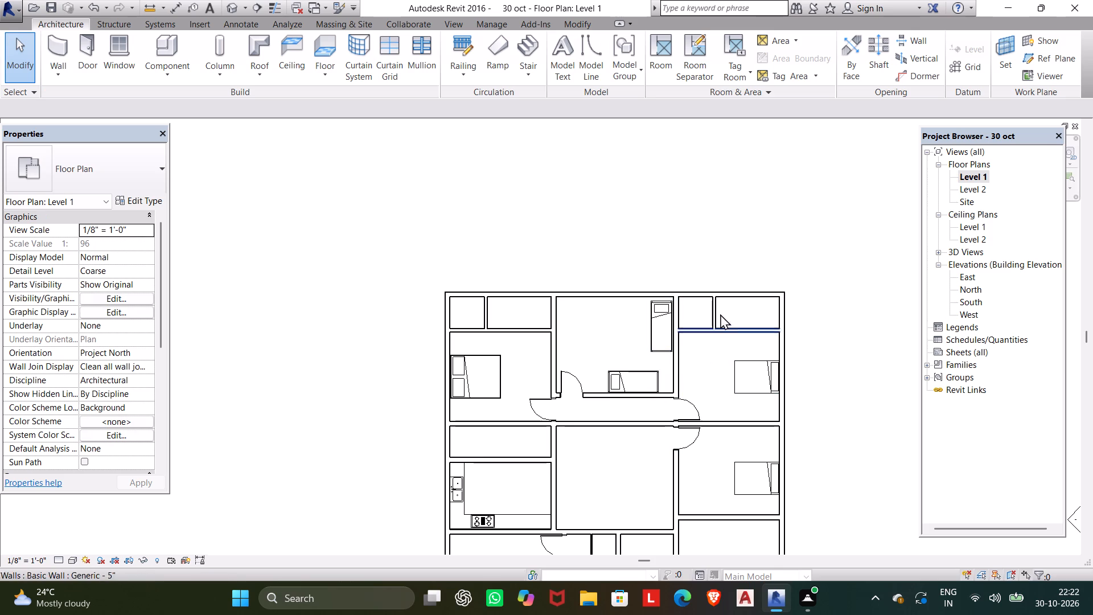
Browse the Casework family library's tall cabinet, wall cabinet, shelving, counter top and base cabinet folders for components, and close it without loading any.
click(192, 46)
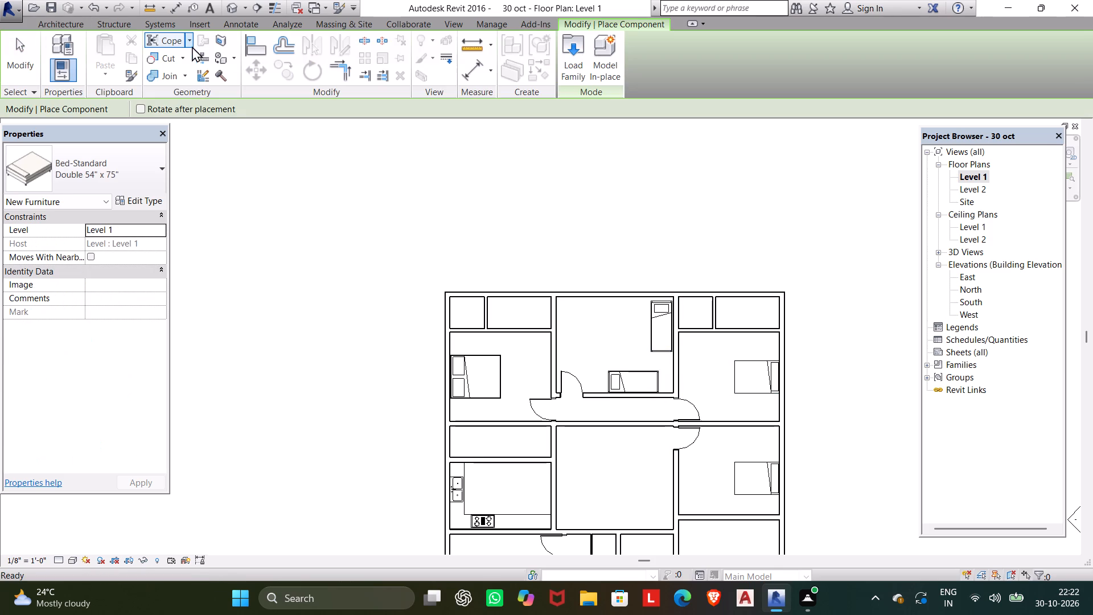
click(582, 40)
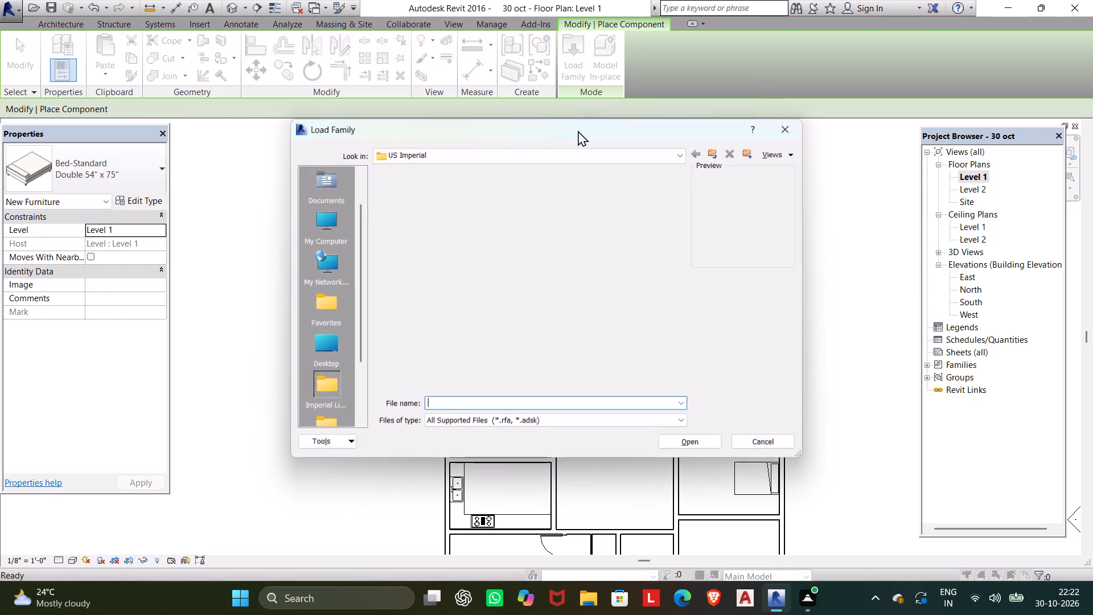
double_click(580, 220)
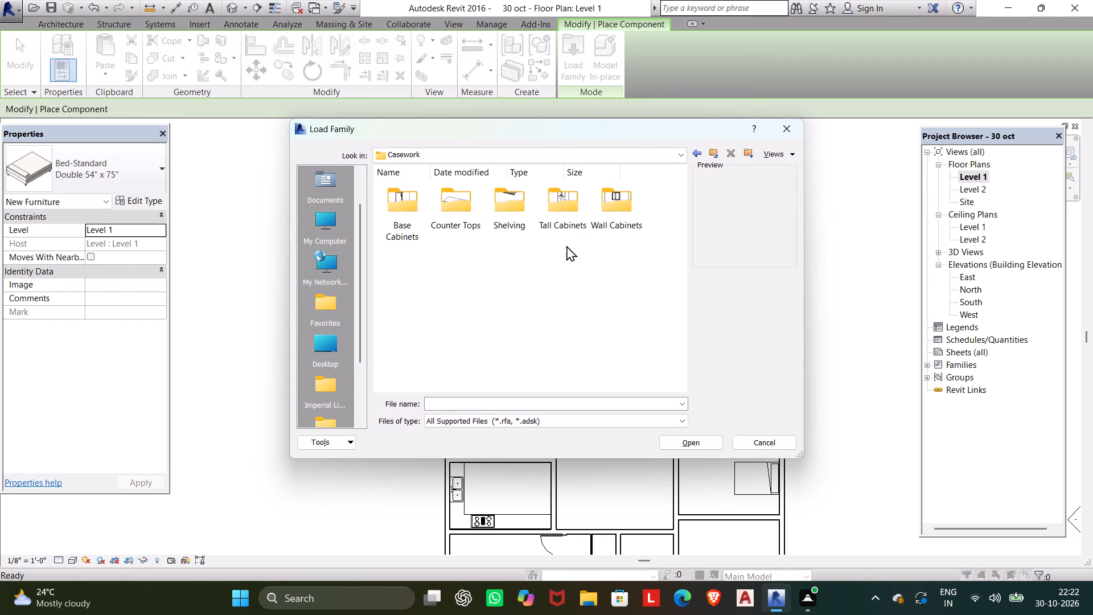
double_click(557, 211)
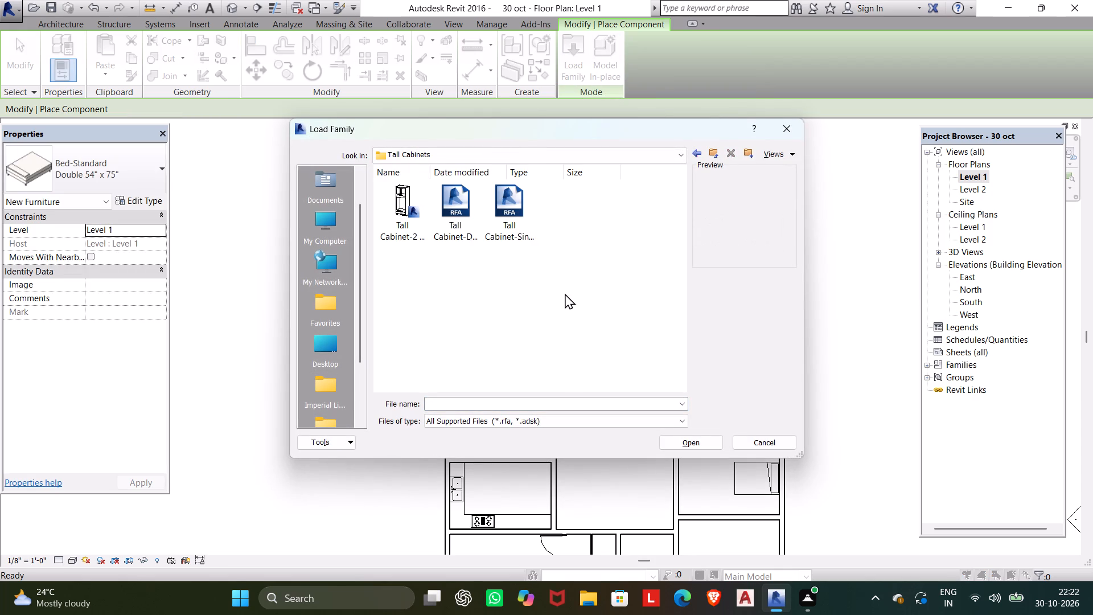
click(697, 154)
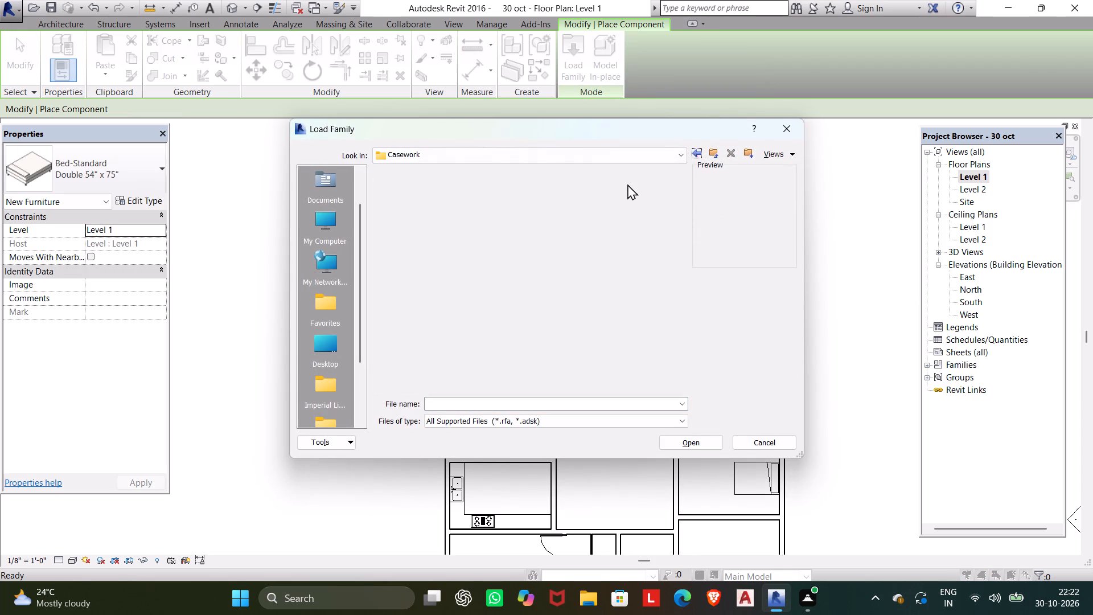
double_click(614, 192)
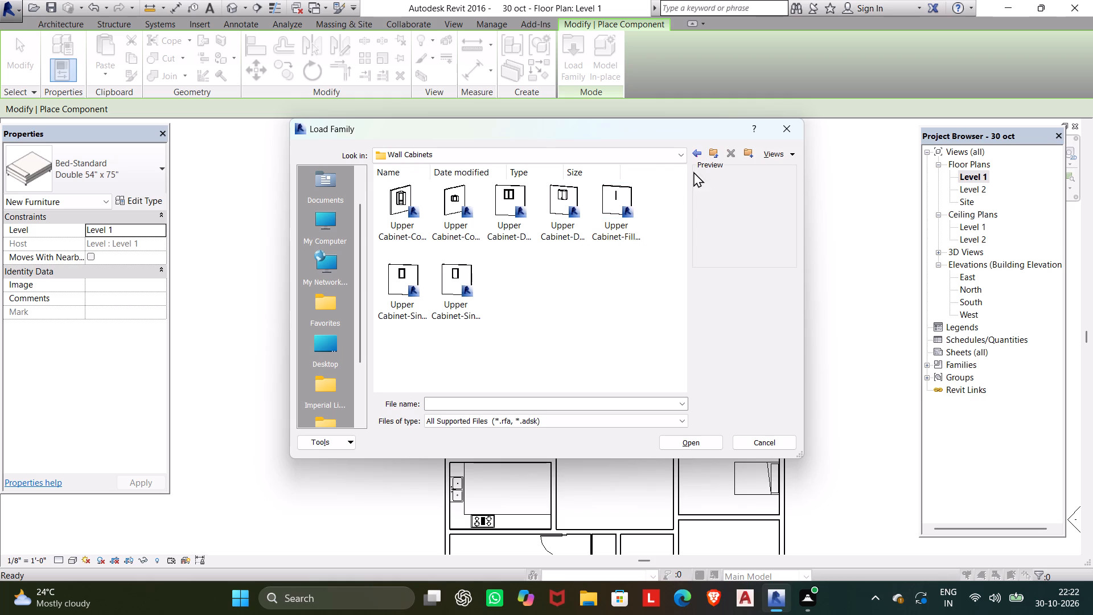
click(697, 158)
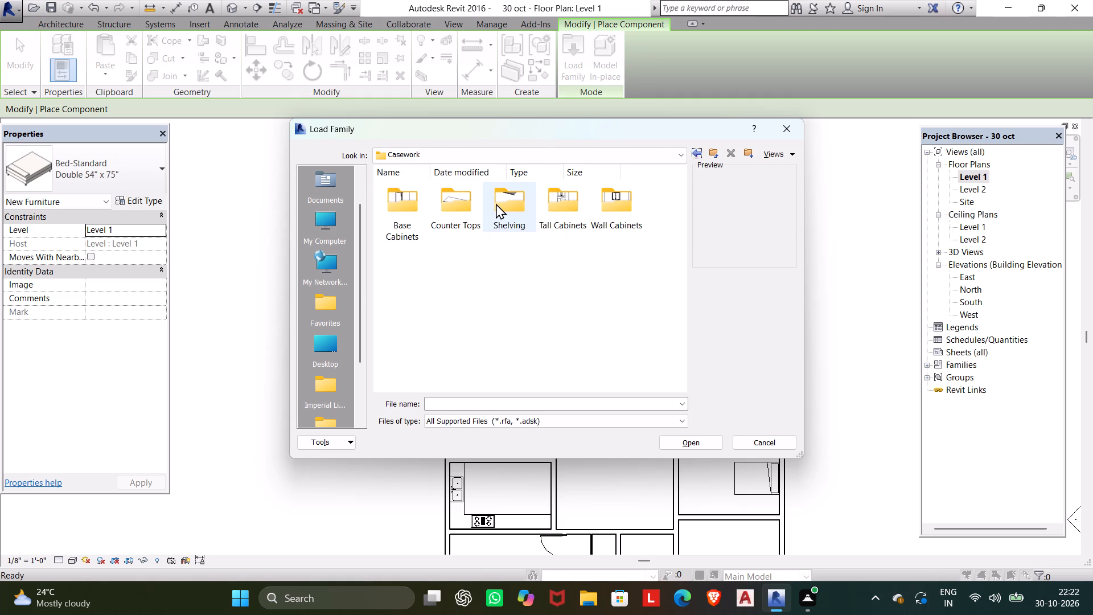
double_click(496, 203)
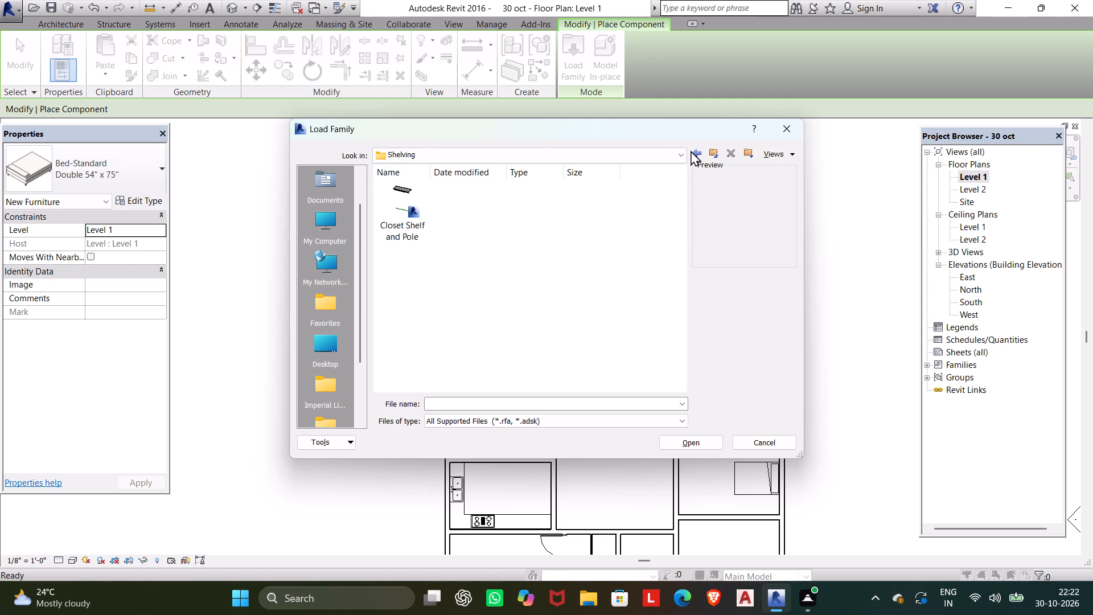
click(692, 153)
double_click(451, 202)
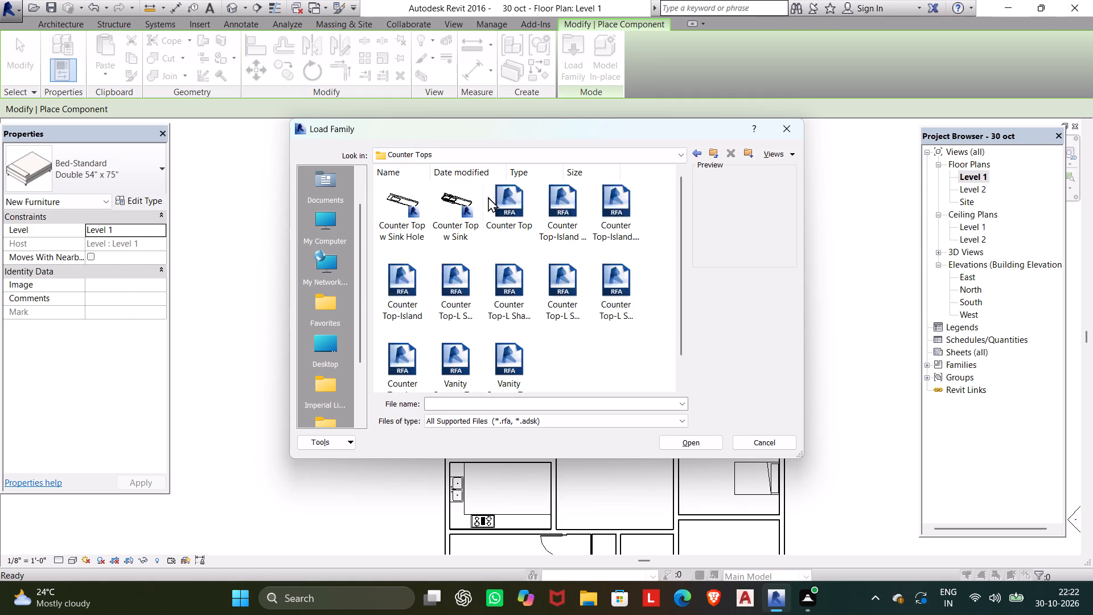
scroll(590, 245, down, 2)
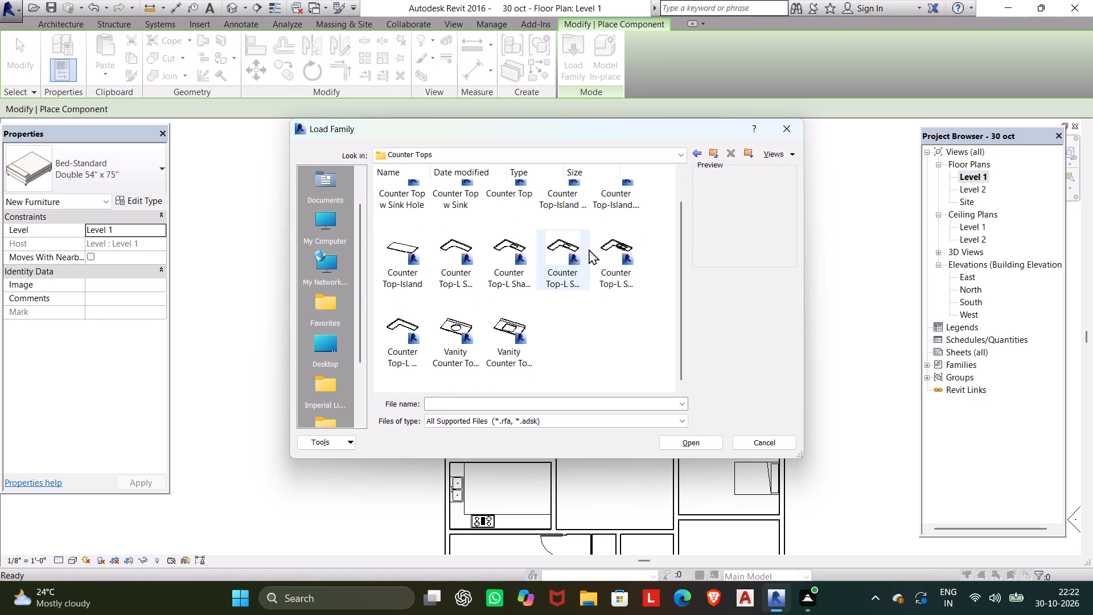
scroll(587, 254, up, 4)
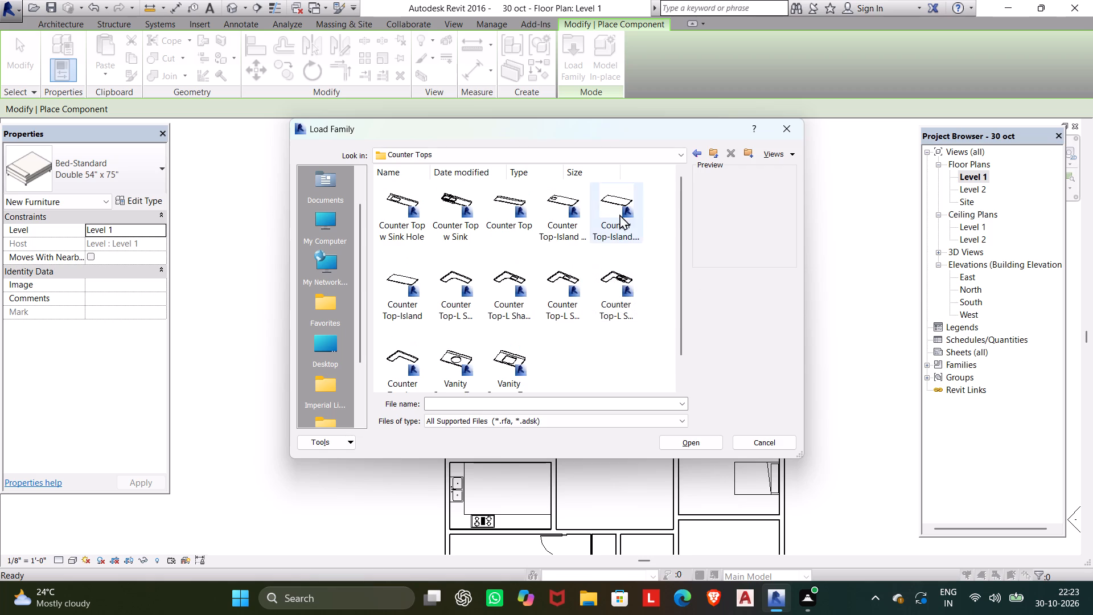
click(695, 157)
double_click(395, 219)
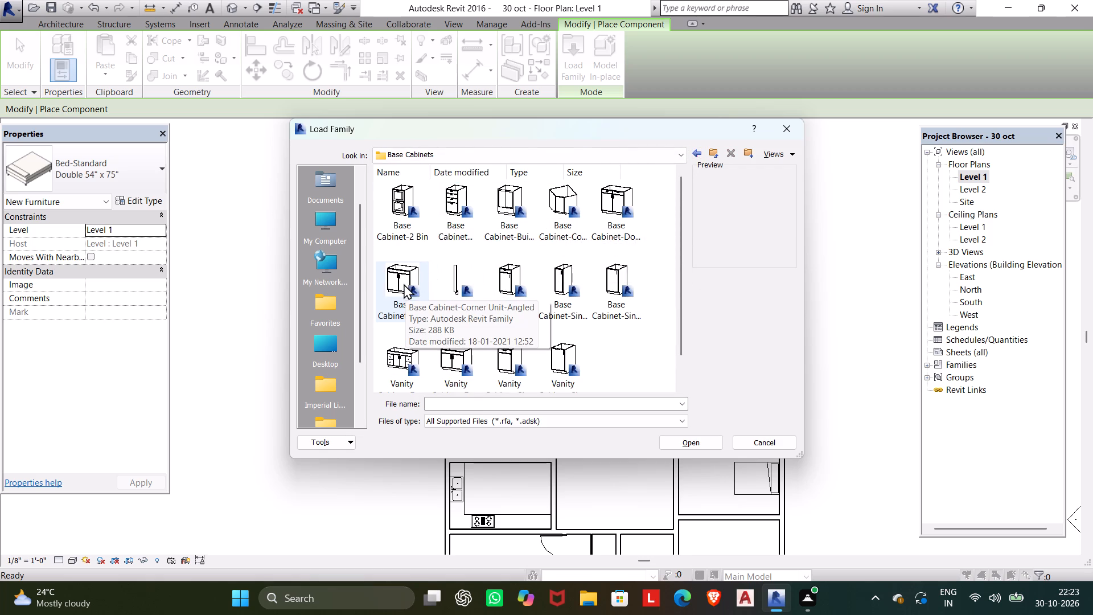
scroll(575, 346, down, 1)
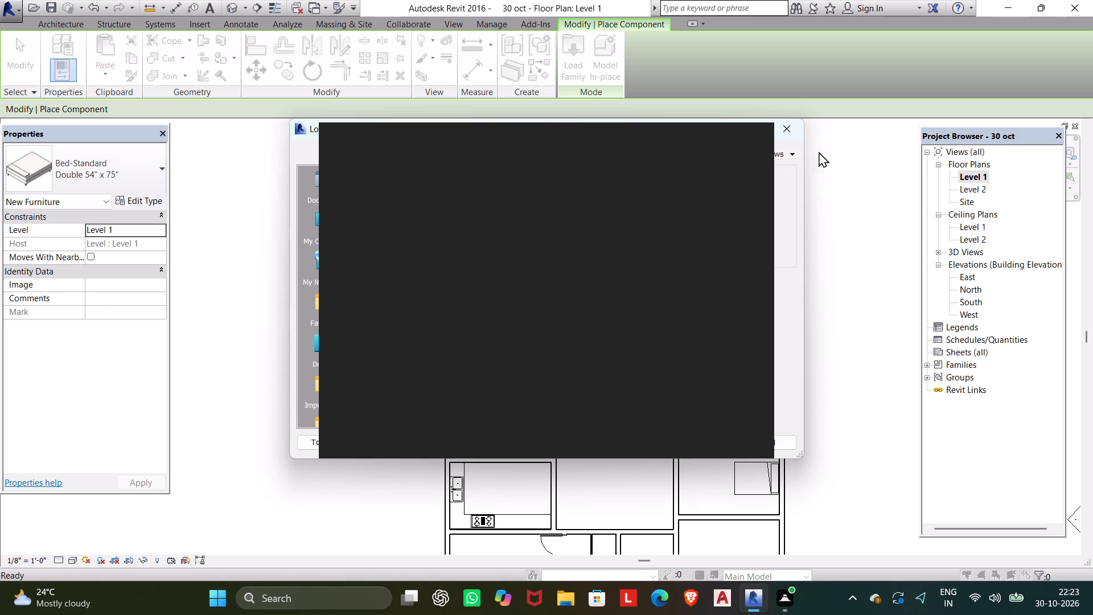
click(796, 132)
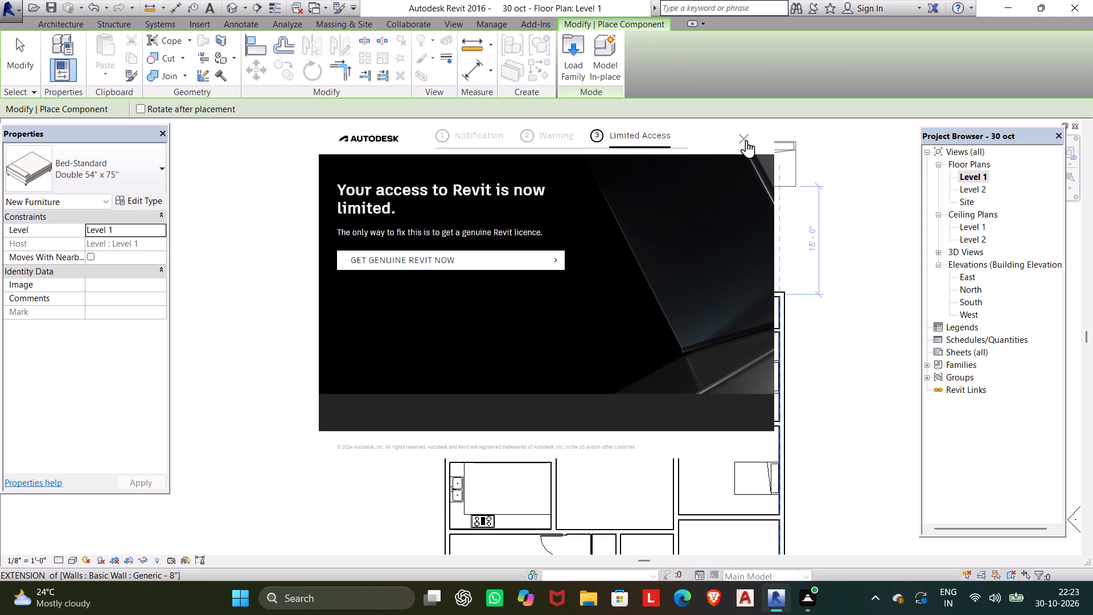
click(745, 139)
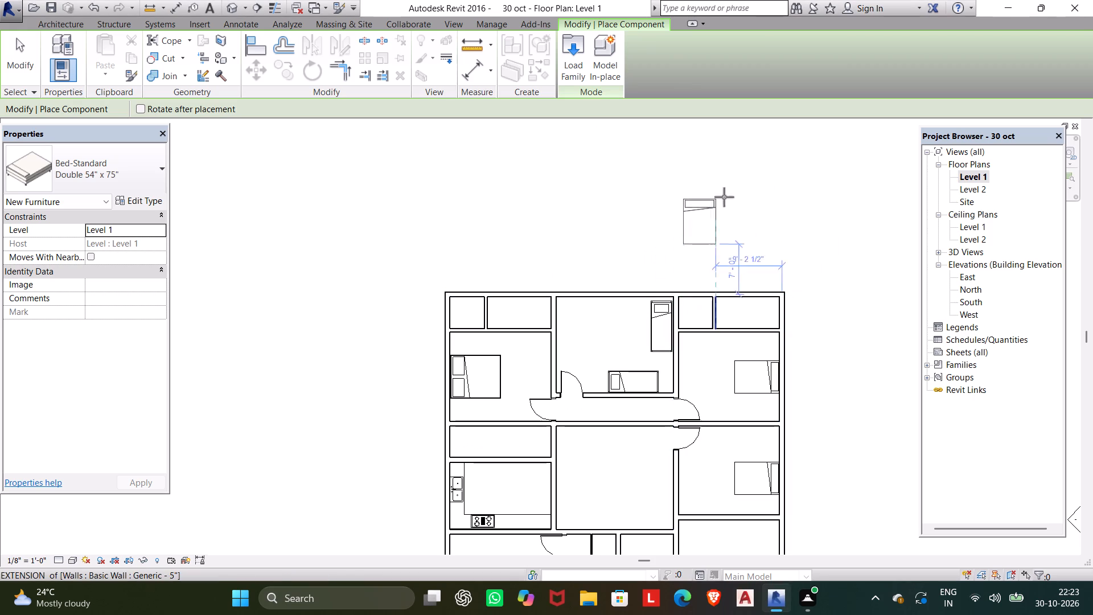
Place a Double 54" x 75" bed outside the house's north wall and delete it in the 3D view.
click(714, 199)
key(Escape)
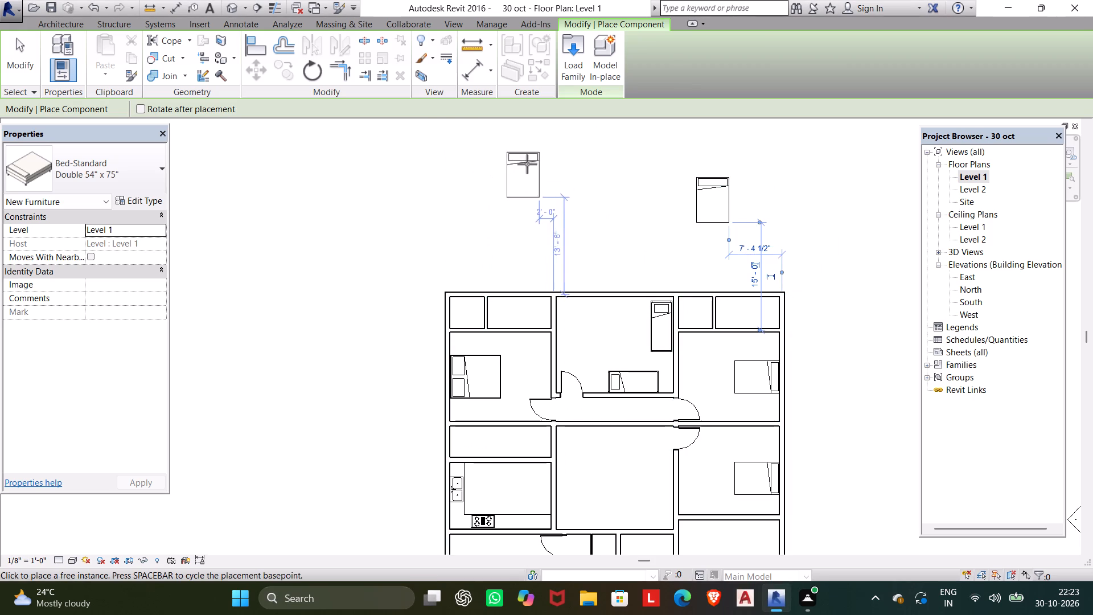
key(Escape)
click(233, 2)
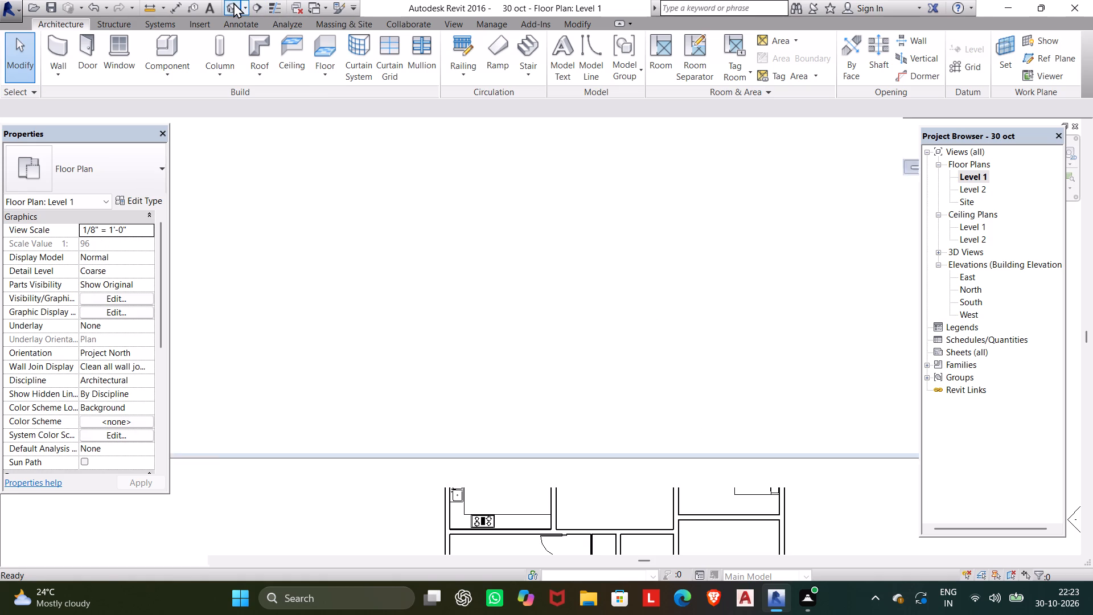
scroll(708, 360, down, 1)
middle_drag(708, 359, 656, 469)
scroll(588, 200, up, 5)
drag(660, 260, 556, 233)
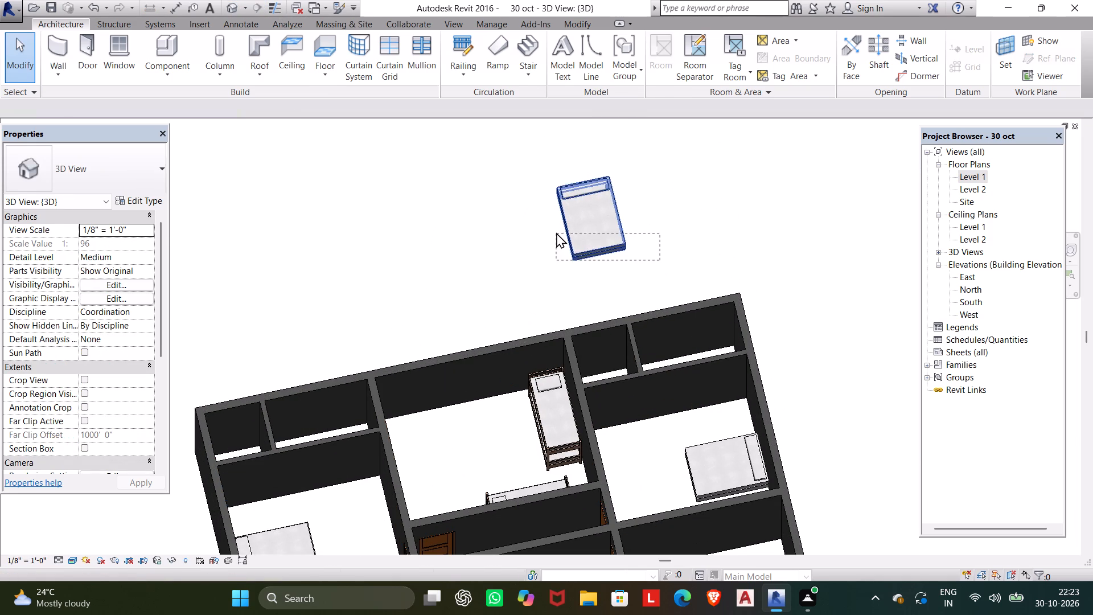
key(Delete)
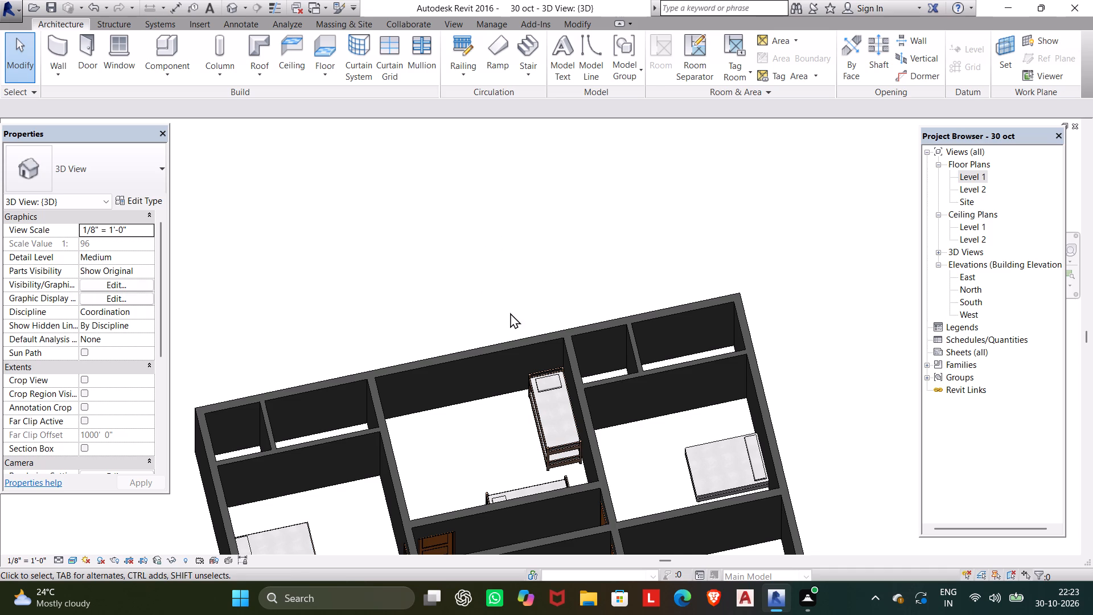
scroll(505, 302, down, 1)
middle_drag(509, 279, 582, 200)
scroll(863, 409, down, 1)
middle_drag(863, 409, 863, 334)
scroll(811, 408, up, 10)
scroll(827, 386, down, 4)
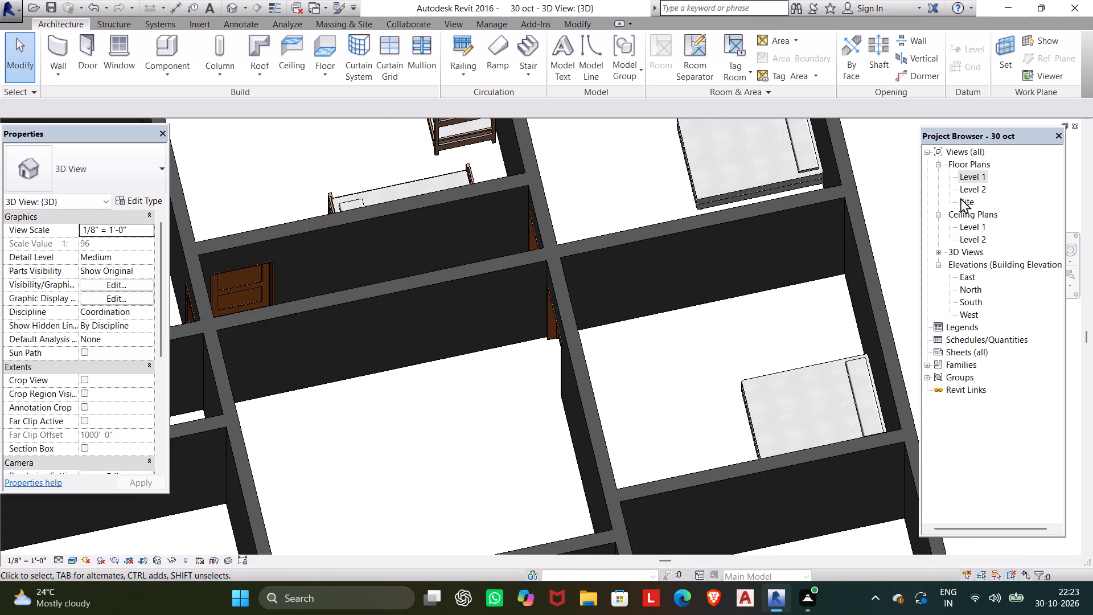
In the Level 1 plan, nudge the twin-bed bedroom's south bunk bed north and west, to about 7'-1" from the west wall.
double_click(960, 179)
scroll(777, 400, down, 1)
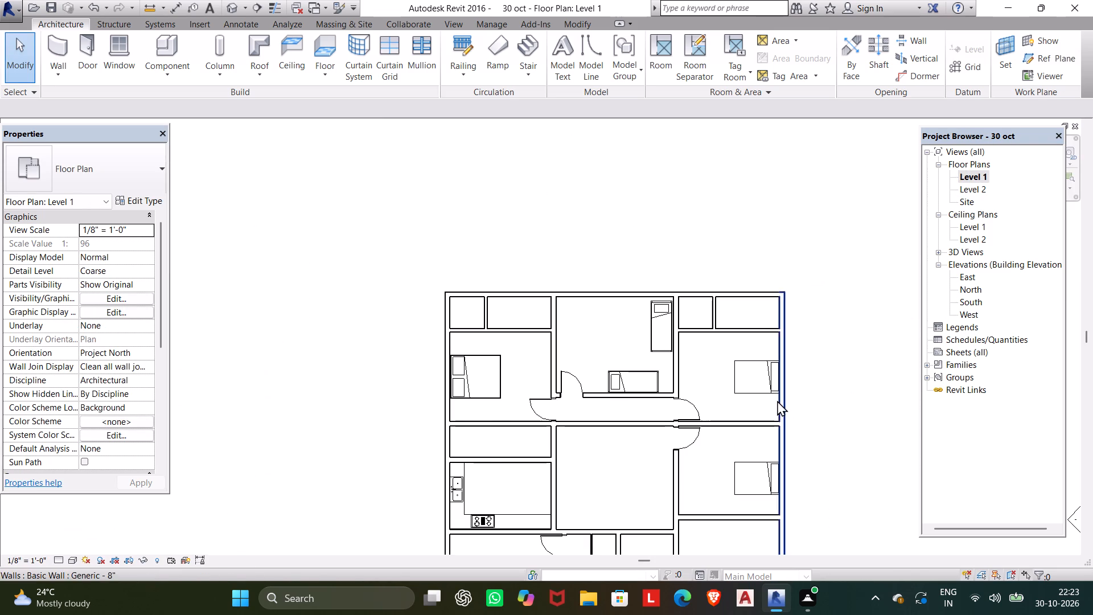
middle_drag(777, 400, 853, 243)
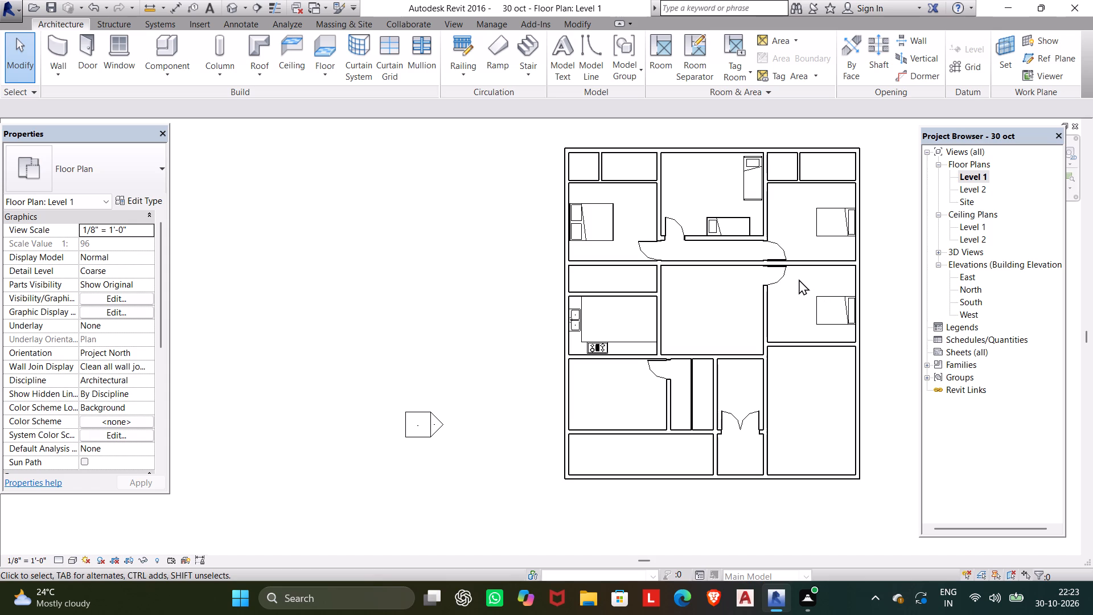
click(719, 221)
key(Up)
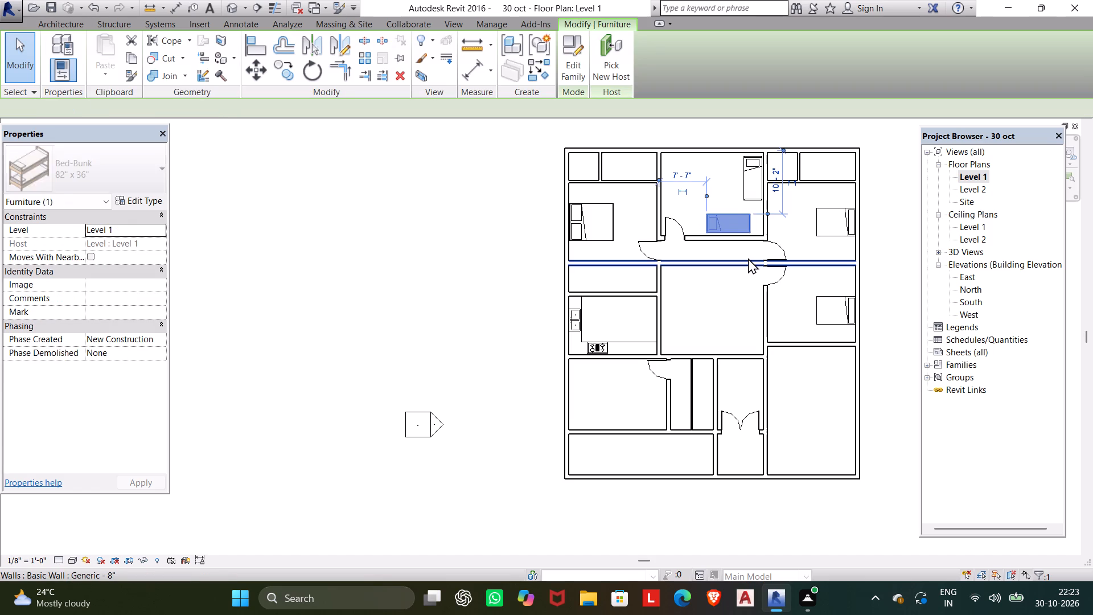
key(Right)
key(Left)
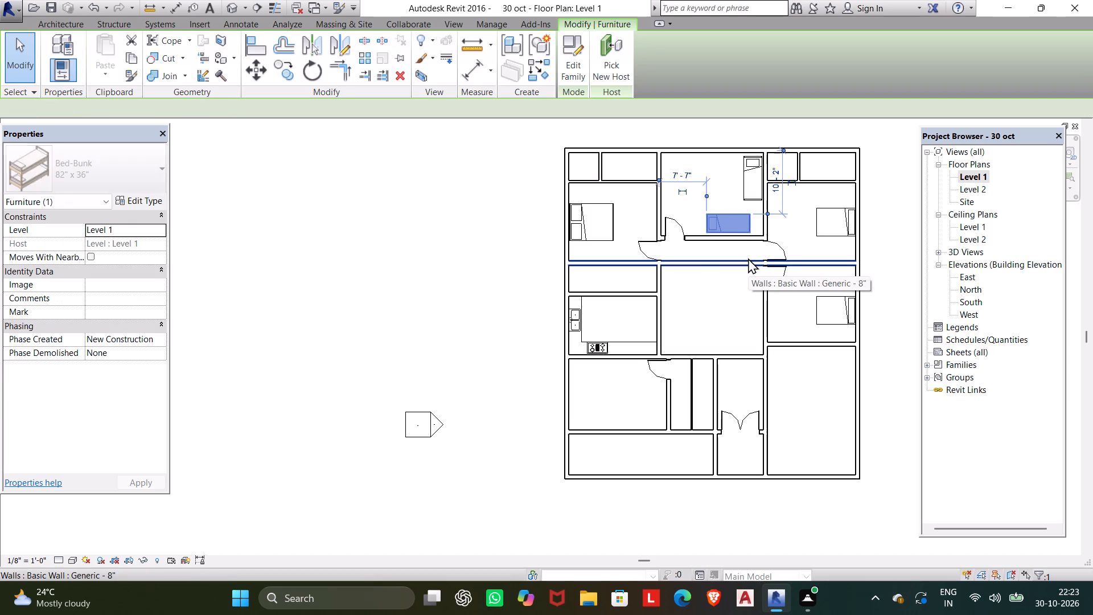
key(Left)
key(Left)
key(Right)
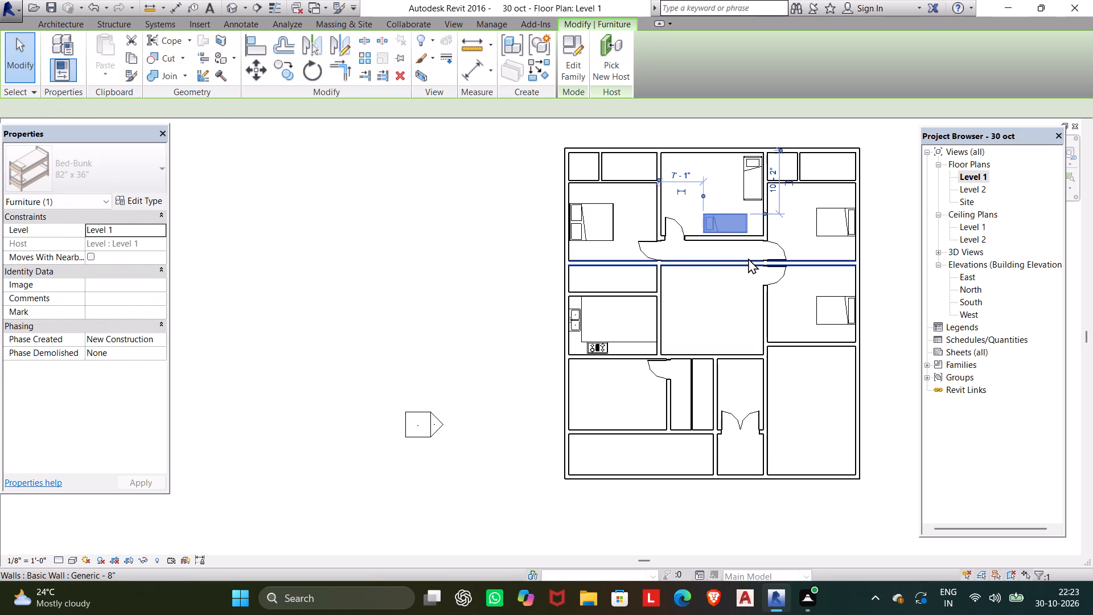
click(752, 320)
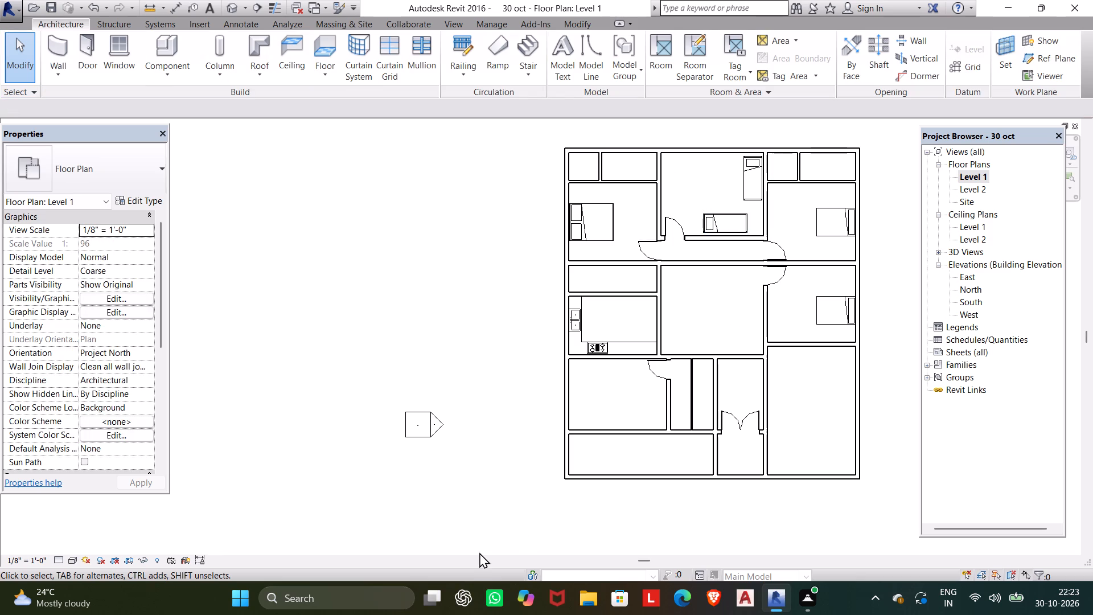
Switch to WhatsApp.
drag(496, 592, 449, 492)
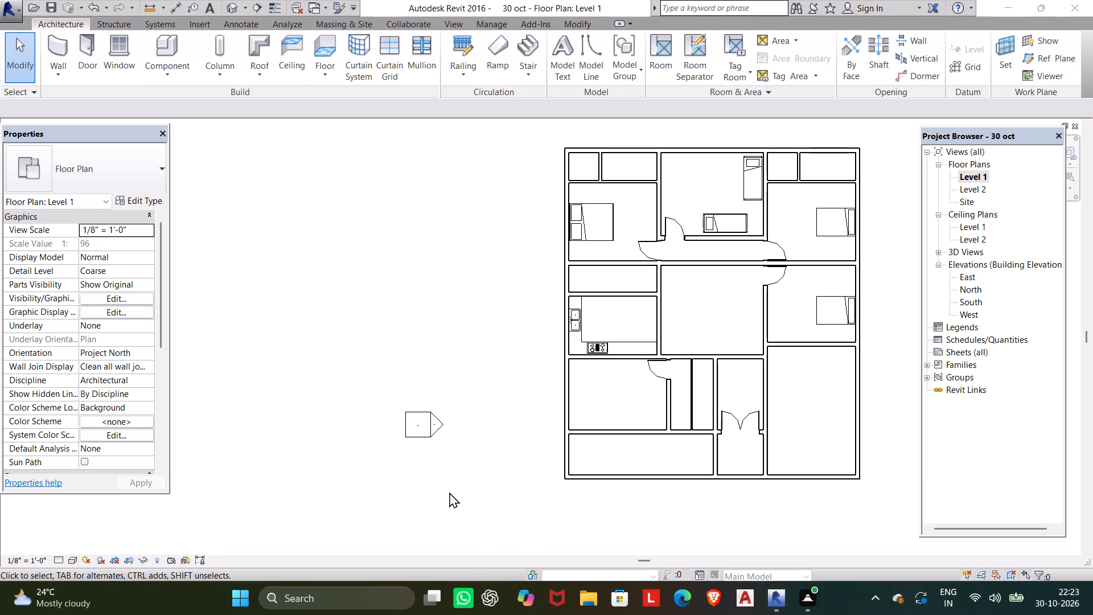
drag(449, 492, 467, 513)
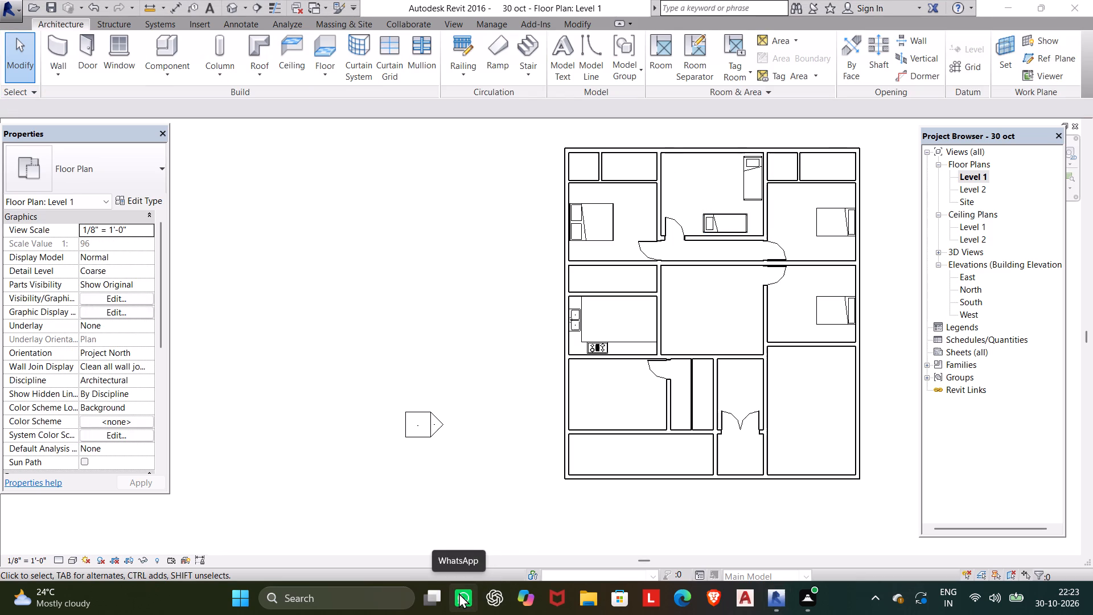
click(466, 593)
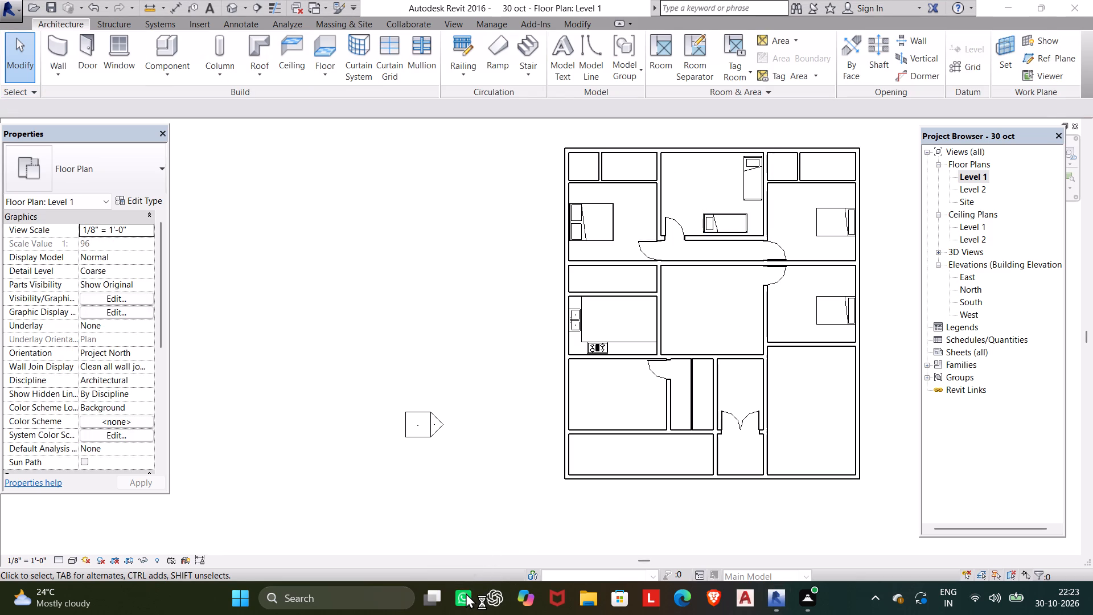
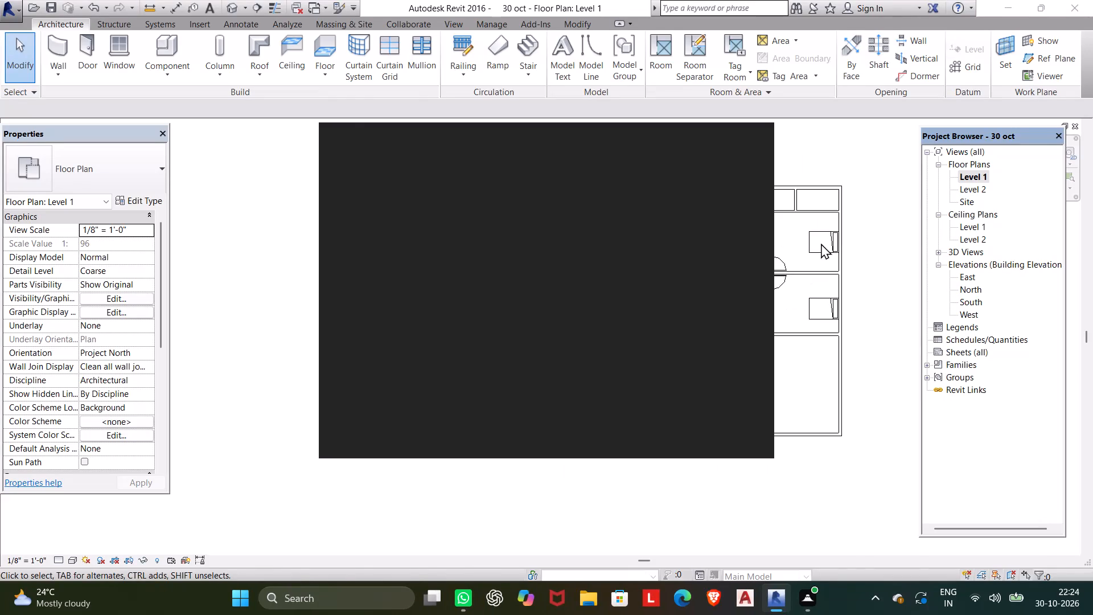
Close the Autodesk limited-access notice covering the Level 1 floor plan.
middle_drag(816, 258, 836, 252)
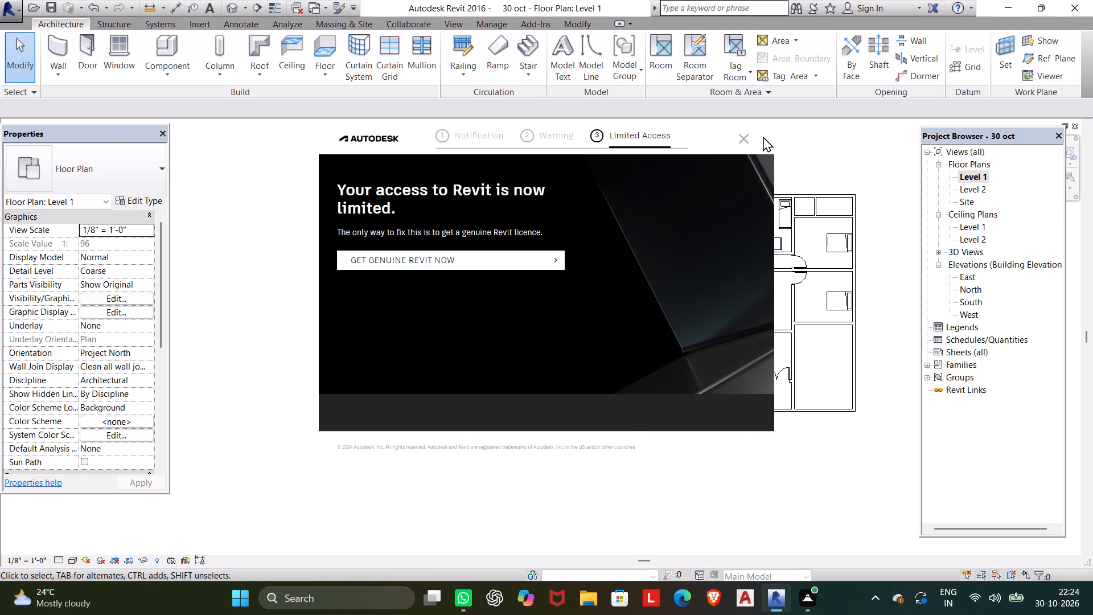
click(745, 139)
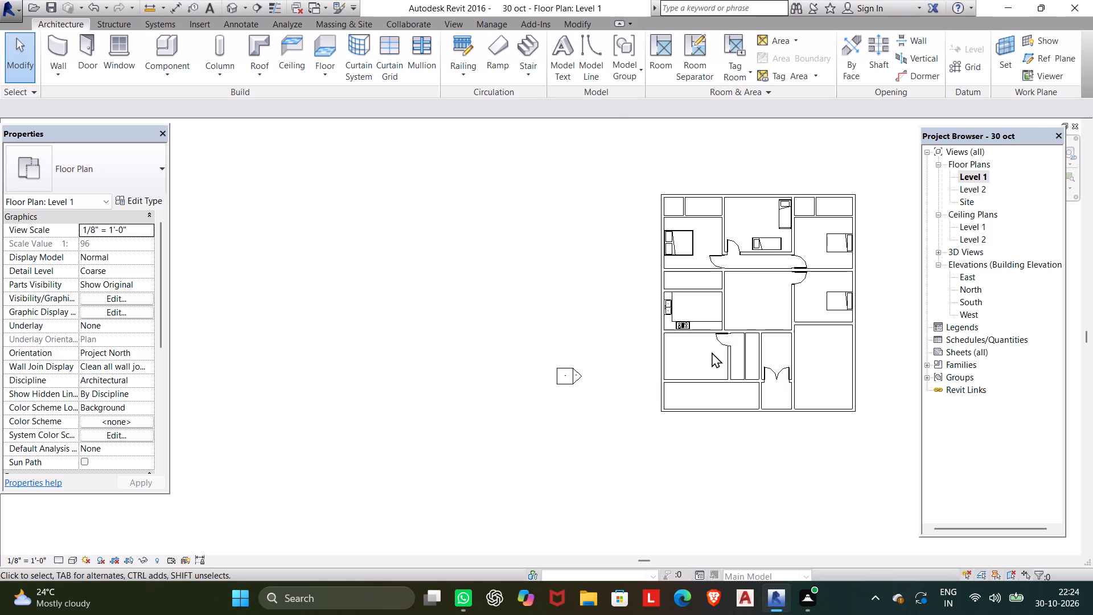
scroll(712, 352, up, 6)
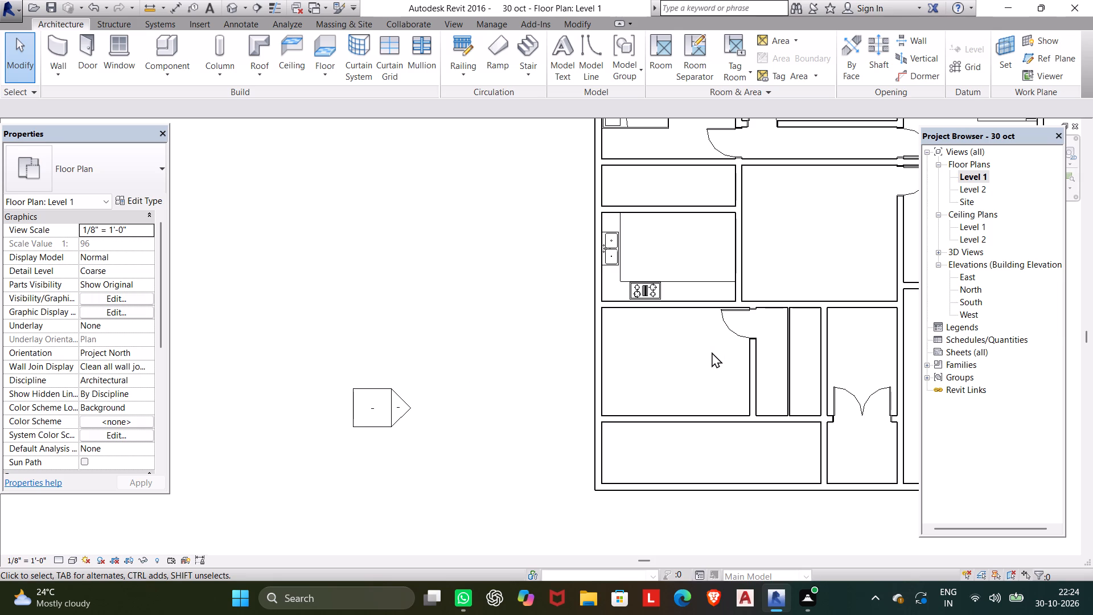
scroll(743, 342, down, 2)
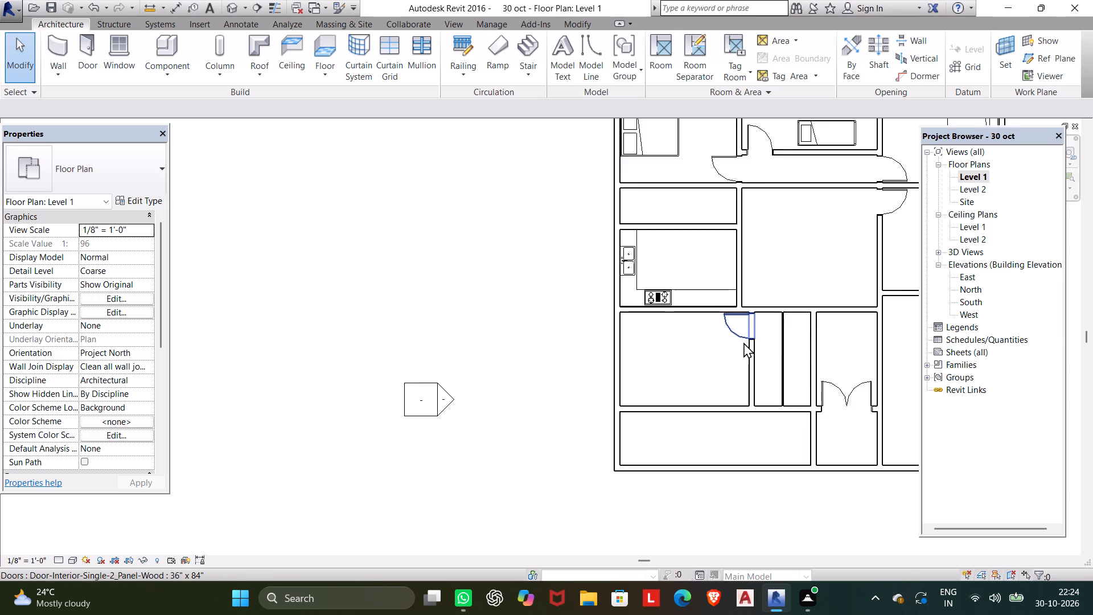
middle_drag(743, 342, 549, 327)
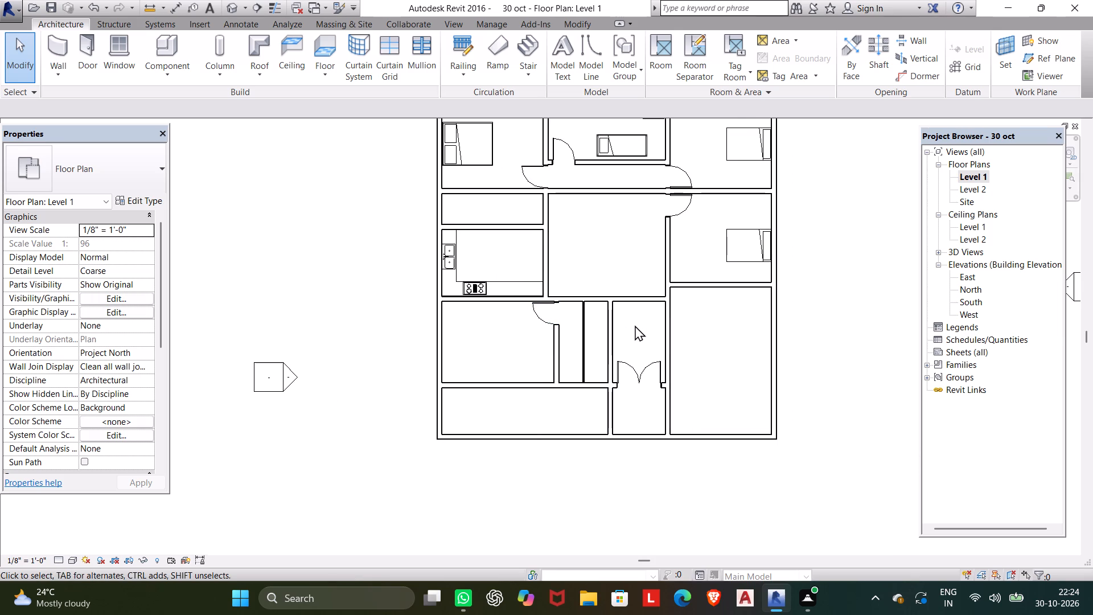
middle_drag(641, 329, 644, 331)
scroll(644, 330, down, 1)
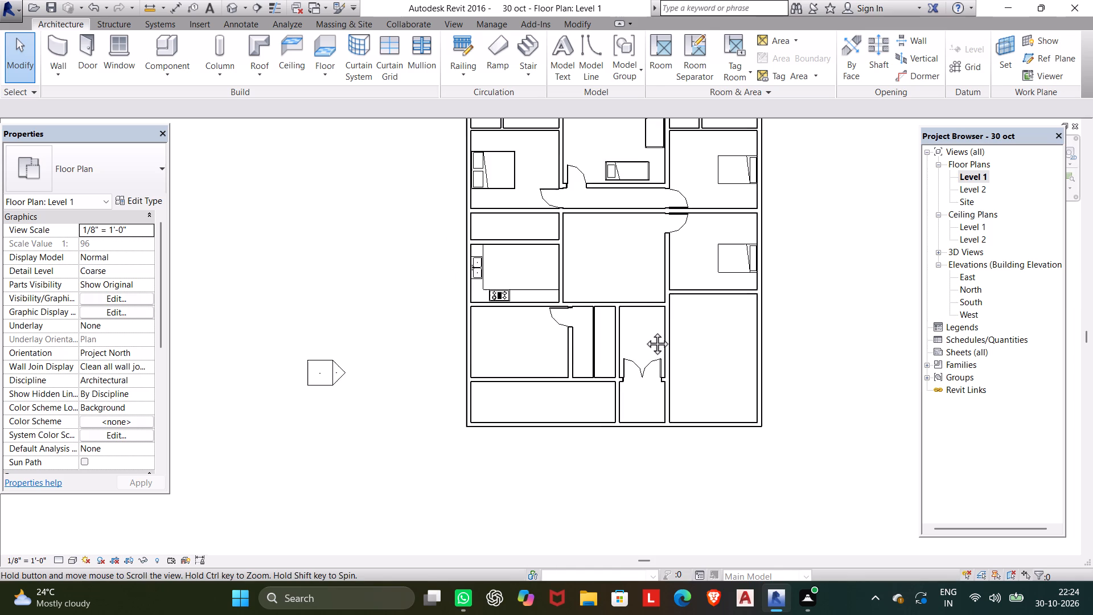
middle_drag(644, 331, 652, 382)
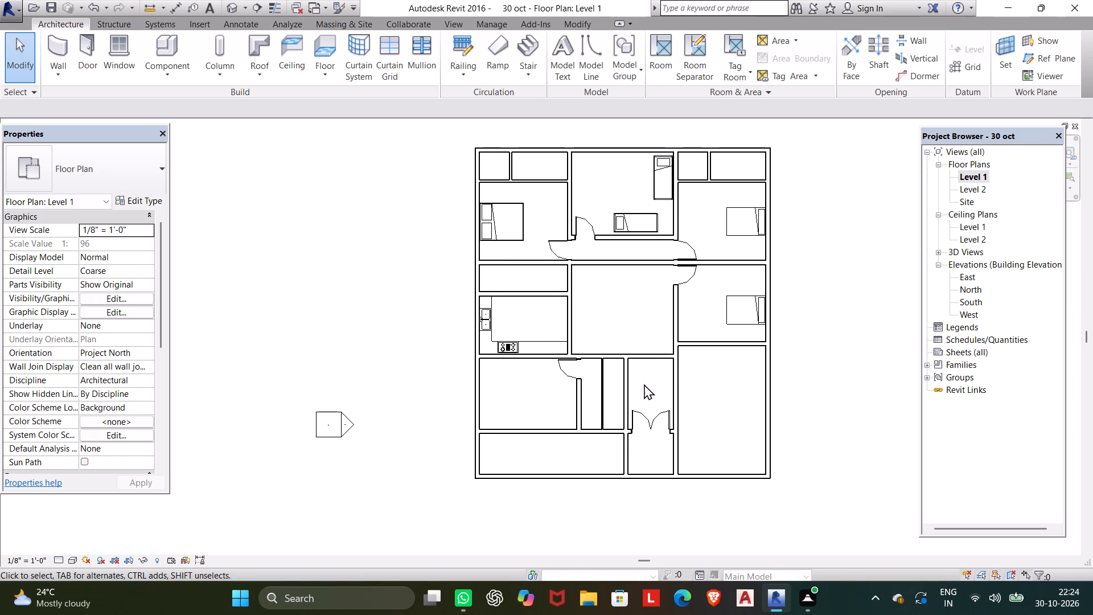
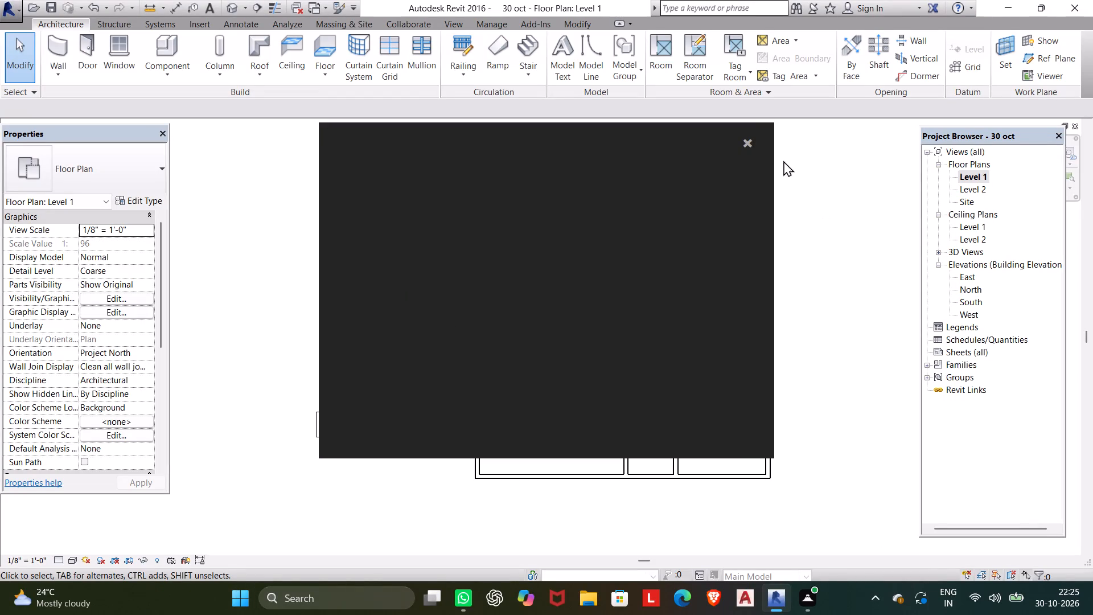
Close the notice covering the Level 1 floor plan.
click(745, 143)
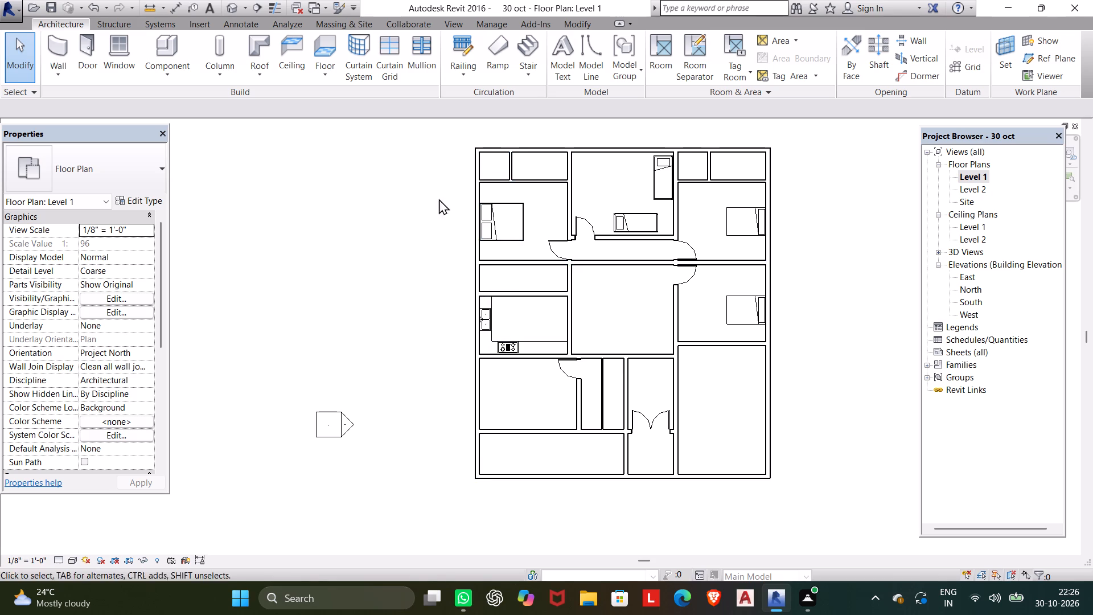
Shorten the kitchen's L-shaped countertop along the south wall so Leg 2 is about 12' 7" long.
click(555, 337)
scroll(550, 335, up, 5)
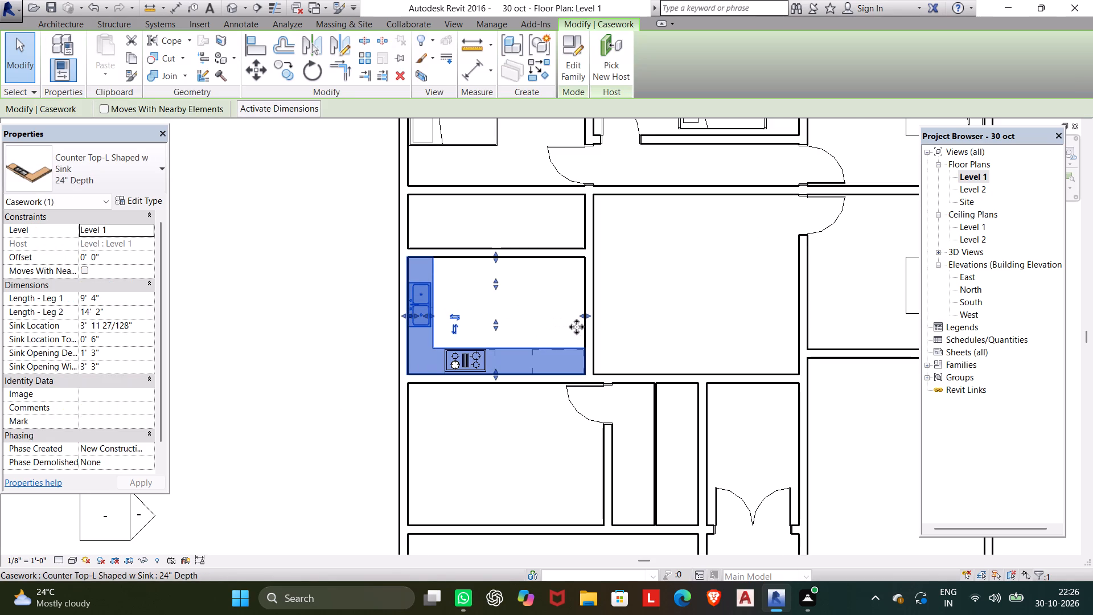
scroll(581, 325, up, 6)
drag(584, 306, 579, 306)
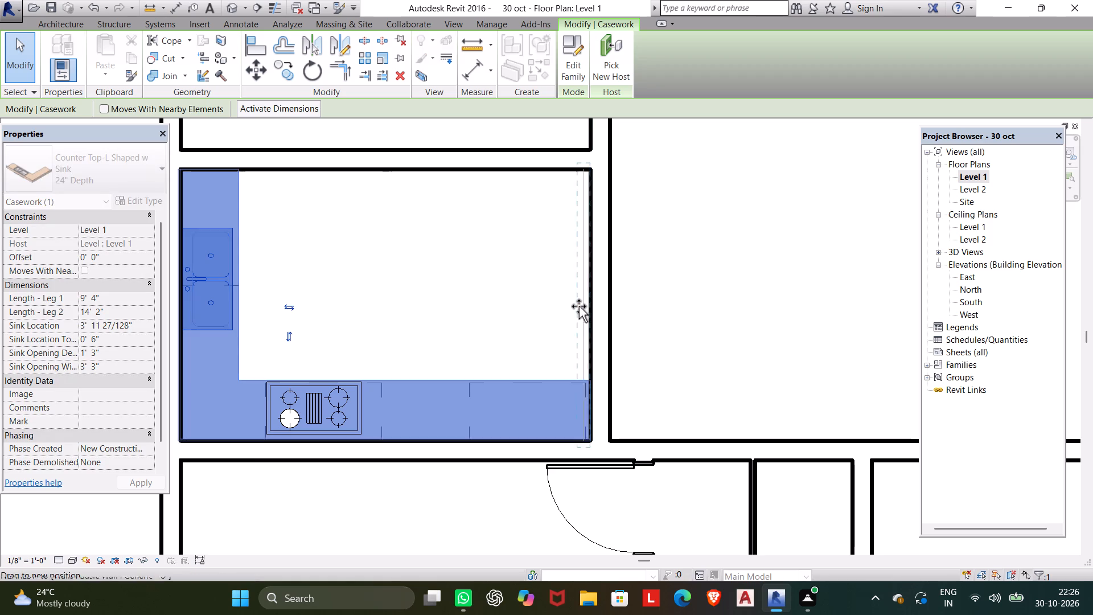
drag(579, 306, 545, 297)
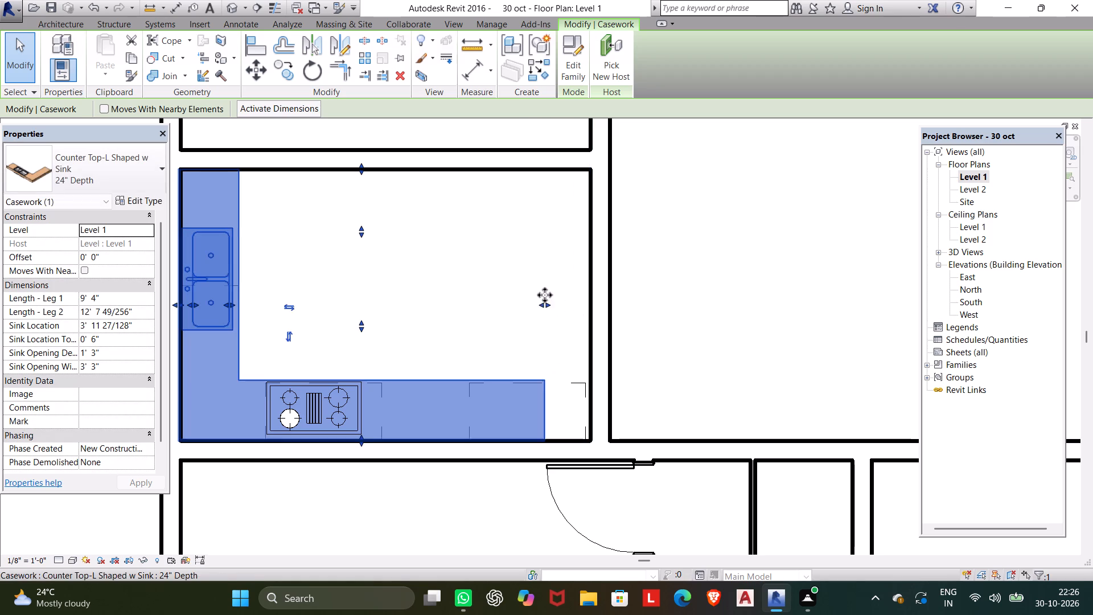
Shift the 48" double-door, four-drawer vanity cabinet west until it ends flush with the shortened countertop, then deselect it.
click(570, 379)
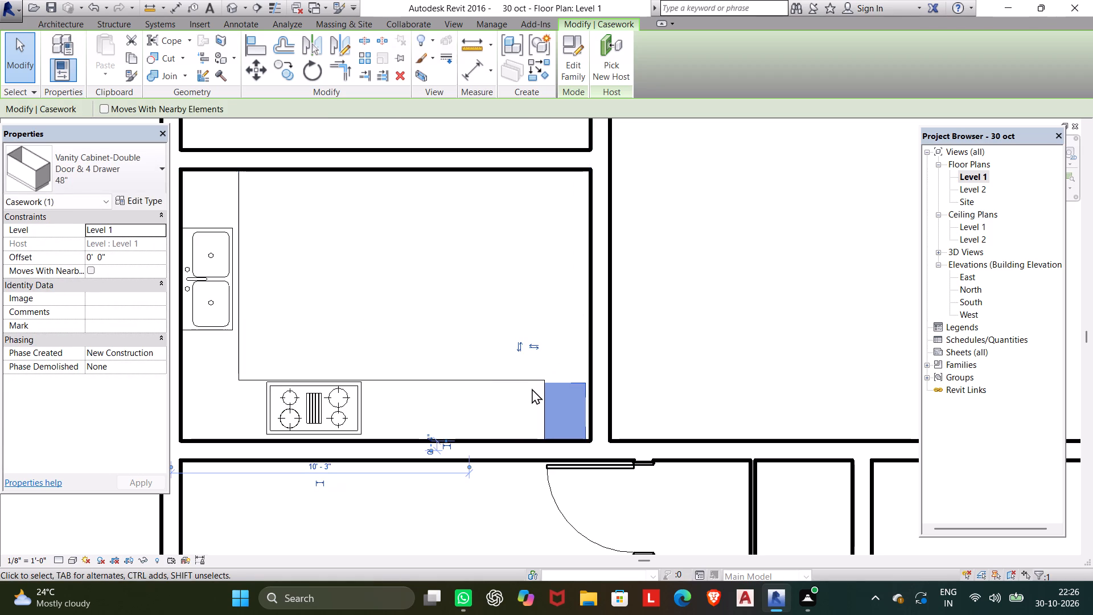
key(Left)
key(Left)
key(Left)
key(Left)
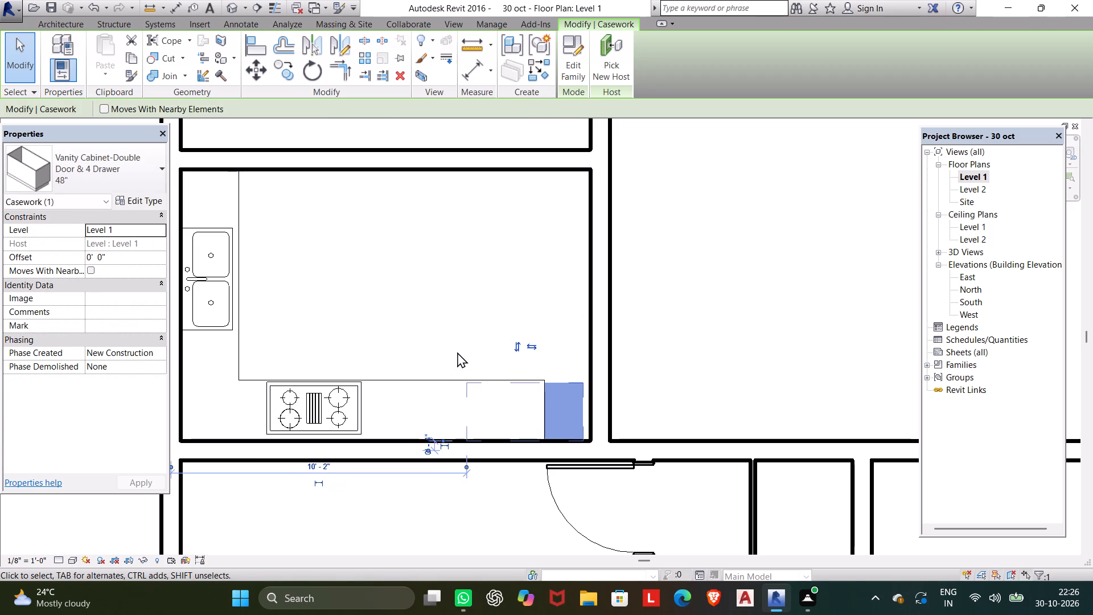
key(Left)
key(Left)
key(Left)
key(Left)
key(Left)
key(Left)
key(Left)
key(Left)
key(Left)
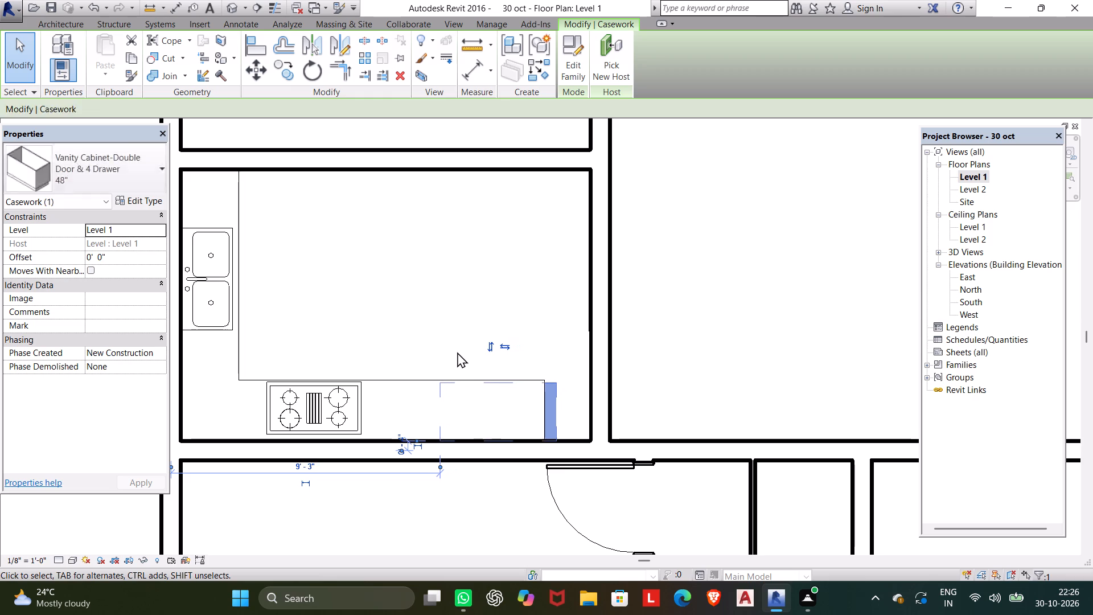
key(Left)
key(Left)
key(Left)
key(Left)
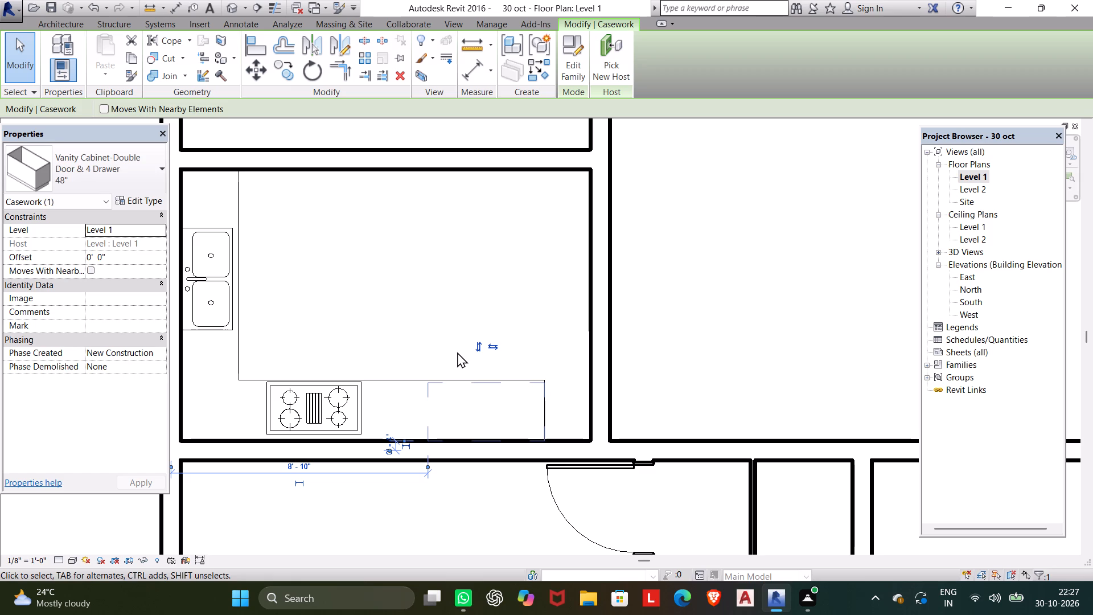
click(469, 290)
Close the notice that covers the kitchen plan again.
scroll(467, 295, down, 1)
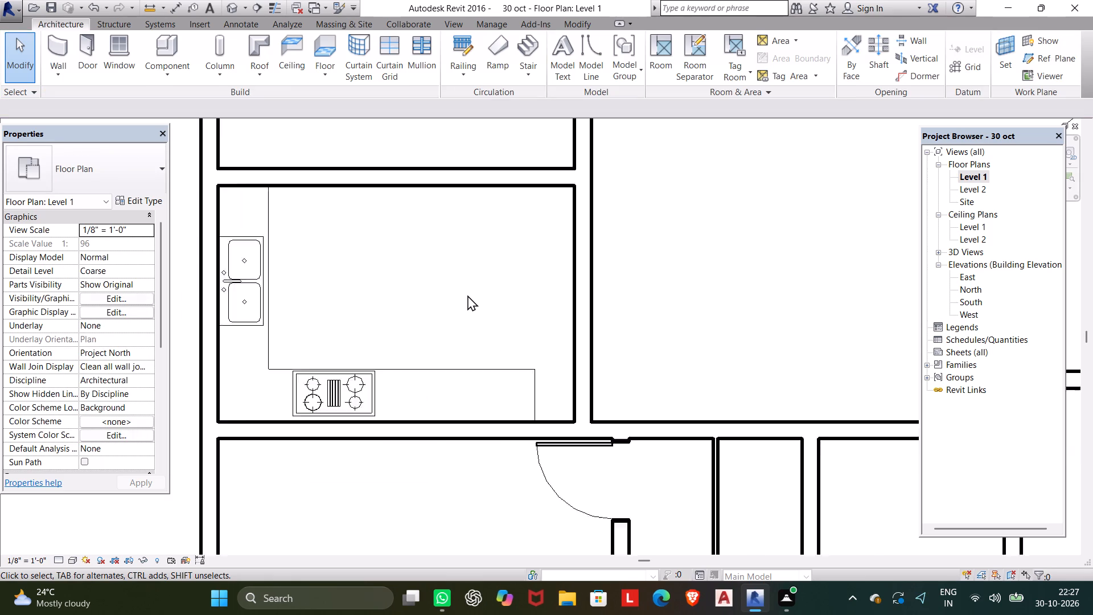
scroll(467, 295, down, 1)
middle_drag(467, 295, 480, 251)
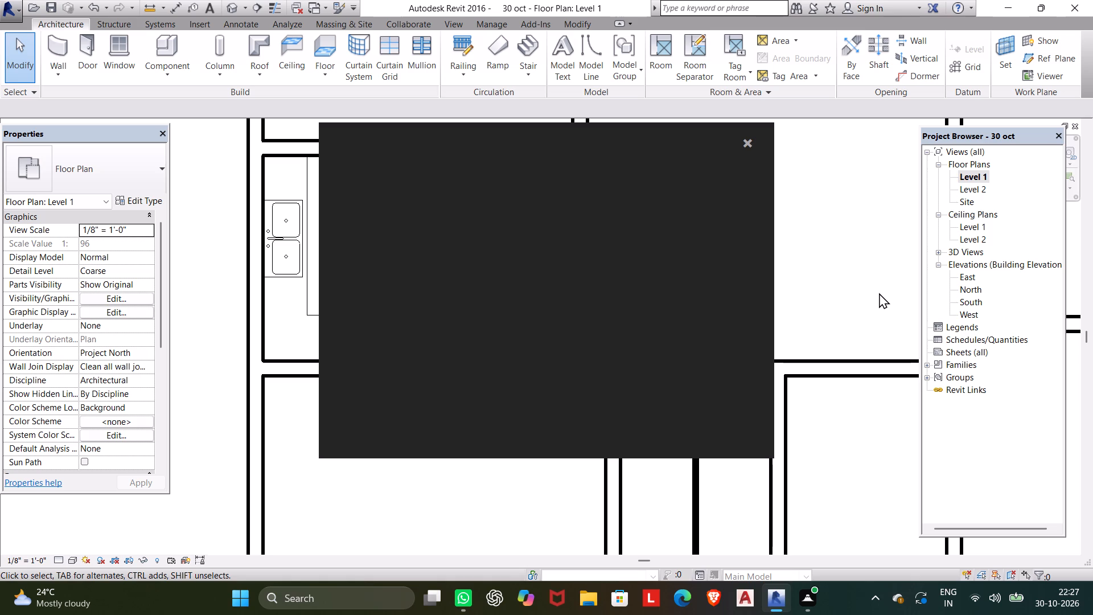
click(749, 142)
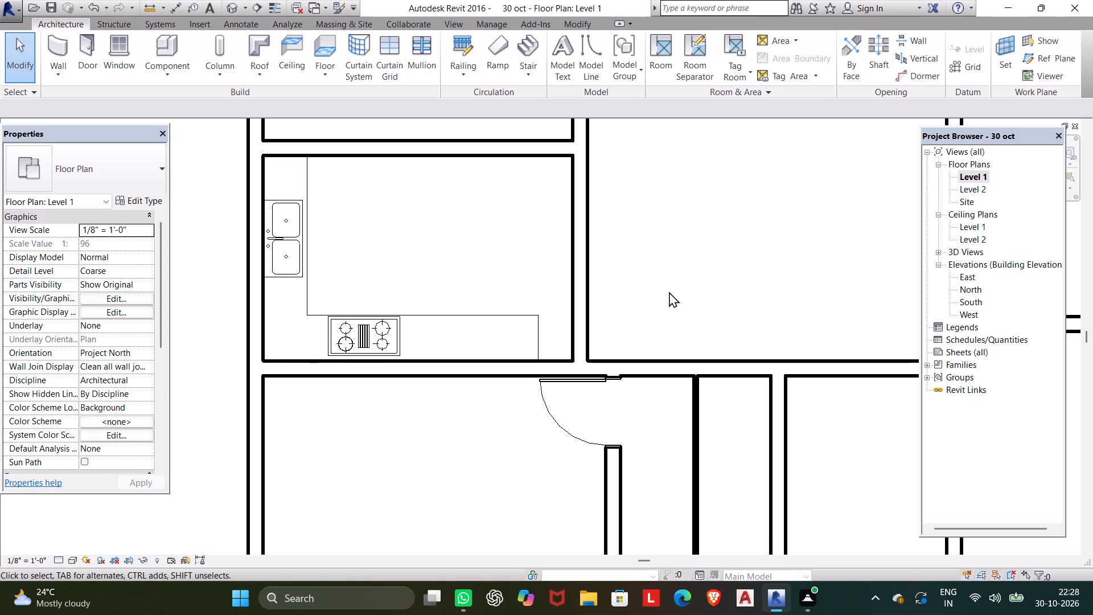
Move the Generic - 8" wall on the west side of the double-door entrance passage eastward to narrow the passage.
scroll(688, 283, down, 3)
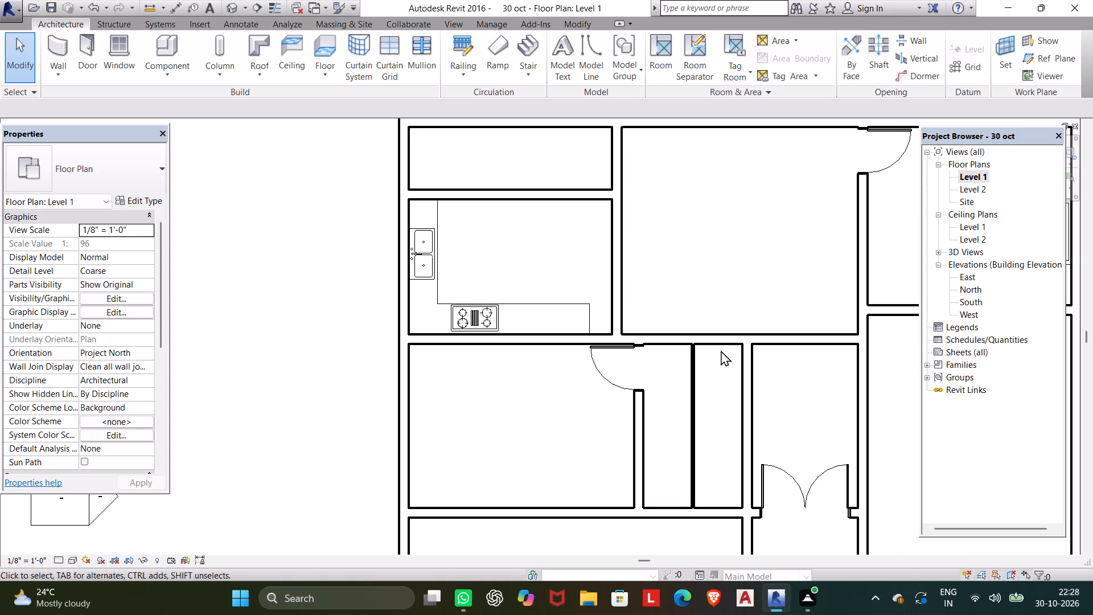
click(741, 385)
scroll(855, 399, down, 3)
middle_drag(841, 385, 835, 372)
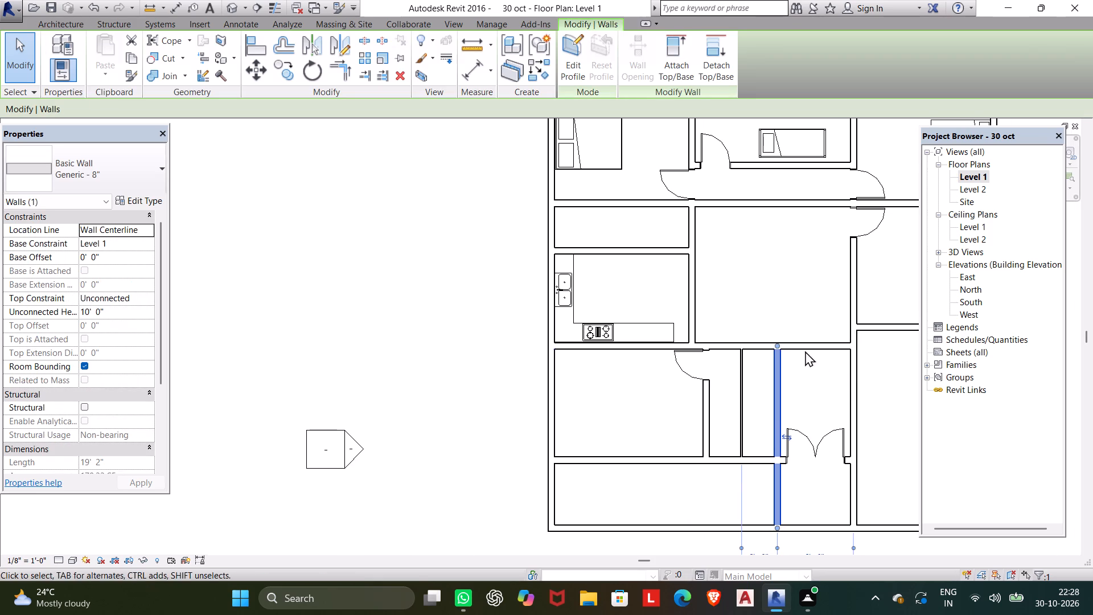
key(Right)
key(Right)
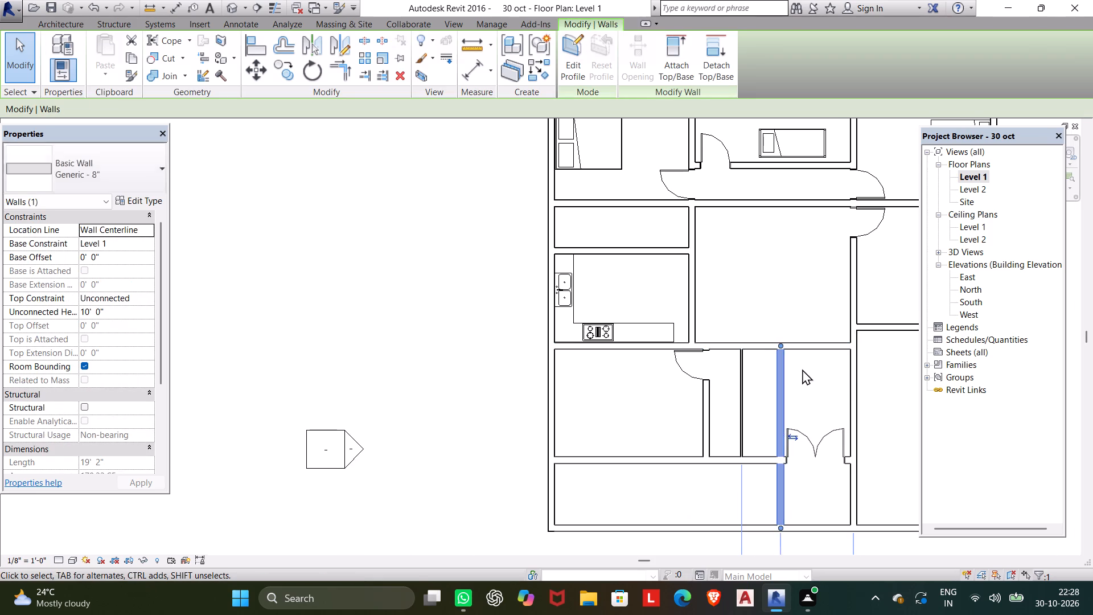
key(Right)
key(Right)
key(Right)
key(Right)
key(Right)
key(Right)
key(Right)
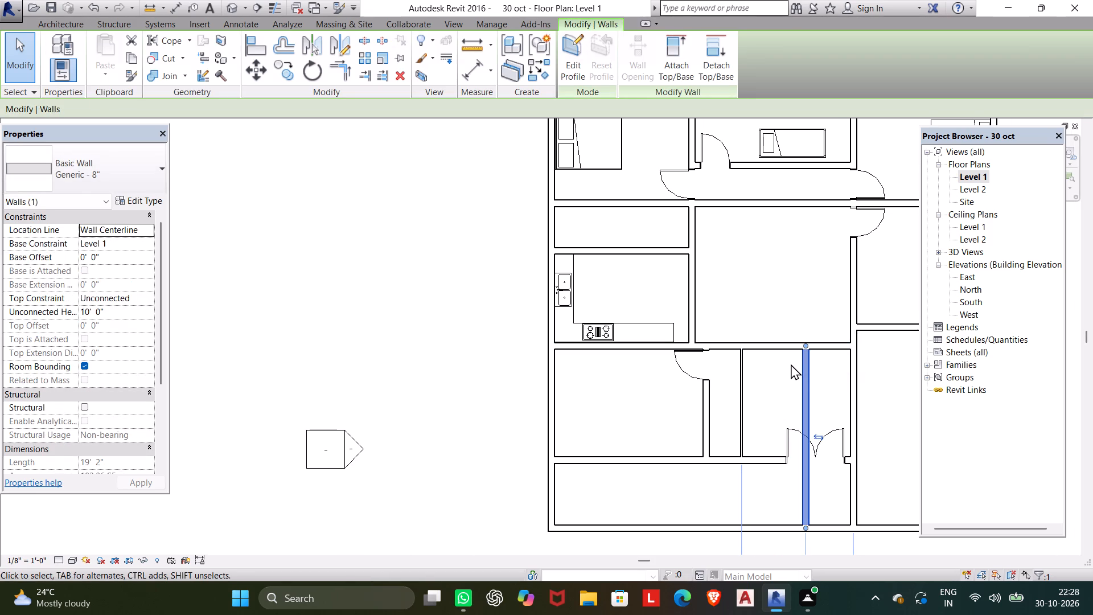
key(Left)
key(Left)
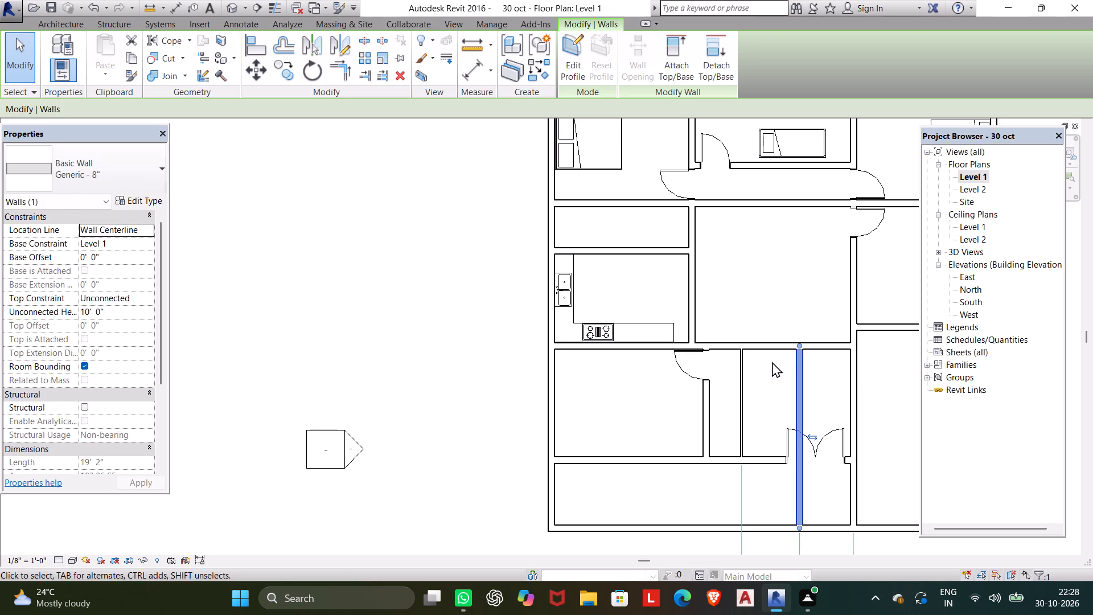
click(773, 360)
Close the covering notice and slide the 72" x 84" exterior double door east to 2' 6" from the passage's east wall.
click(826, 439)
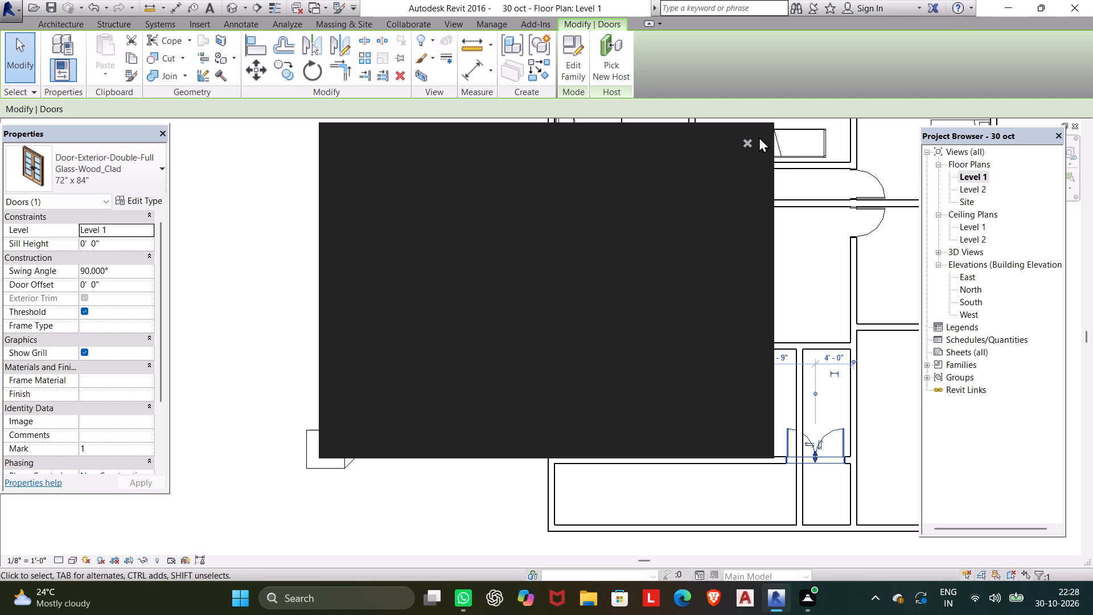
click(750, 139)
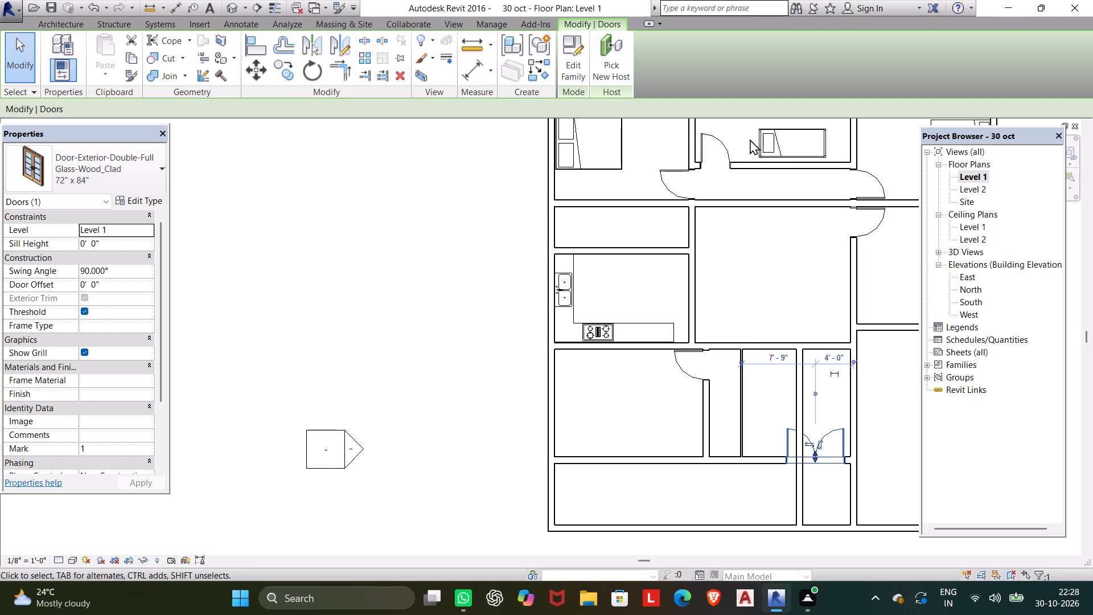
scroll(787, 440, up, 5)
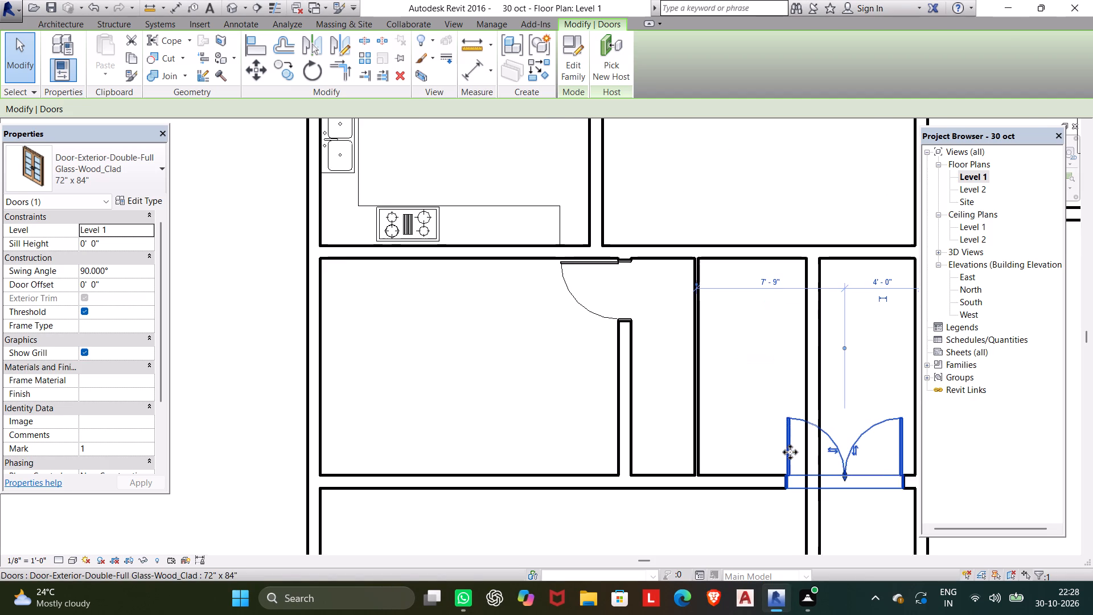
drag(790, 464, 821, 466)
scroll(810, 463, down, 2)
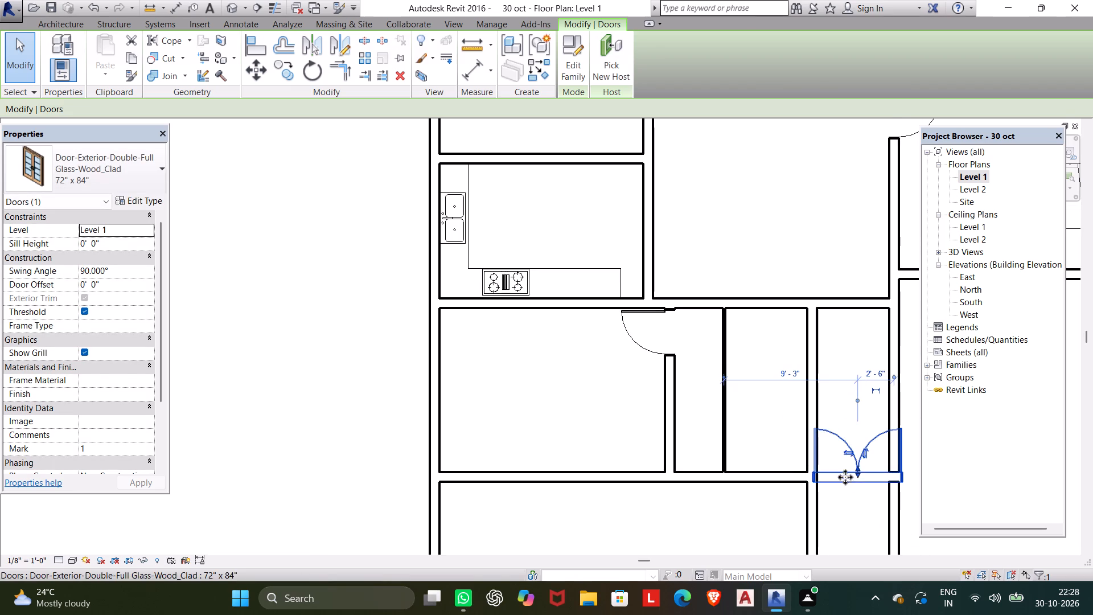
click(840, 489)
Delete the 72" x 84" exterior double door from the entrance passage.
click(844, 460)
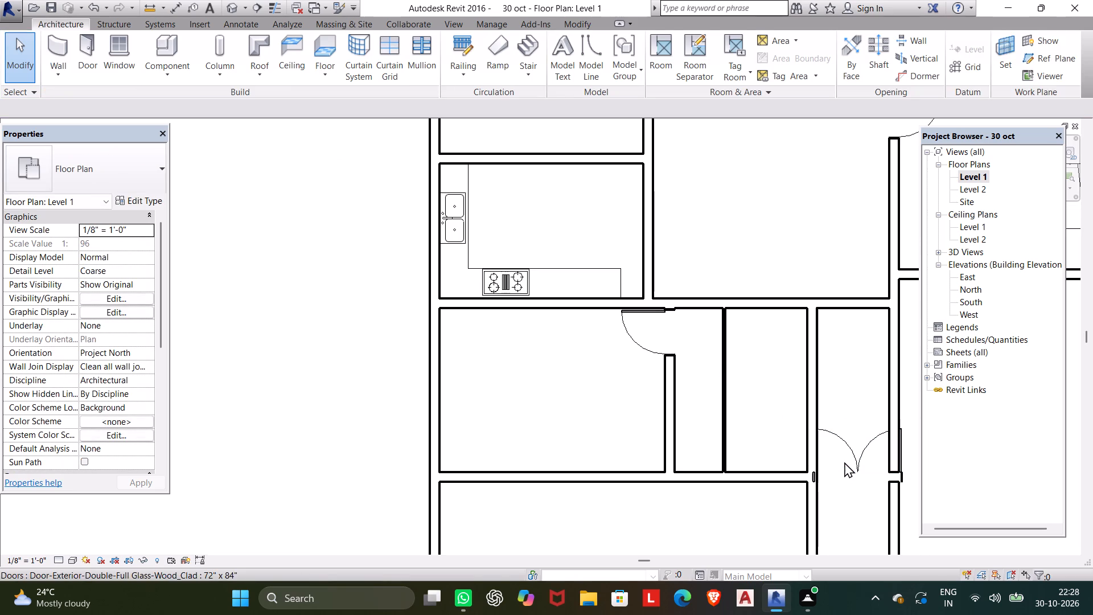
click(844, 462)
click(845, 440)
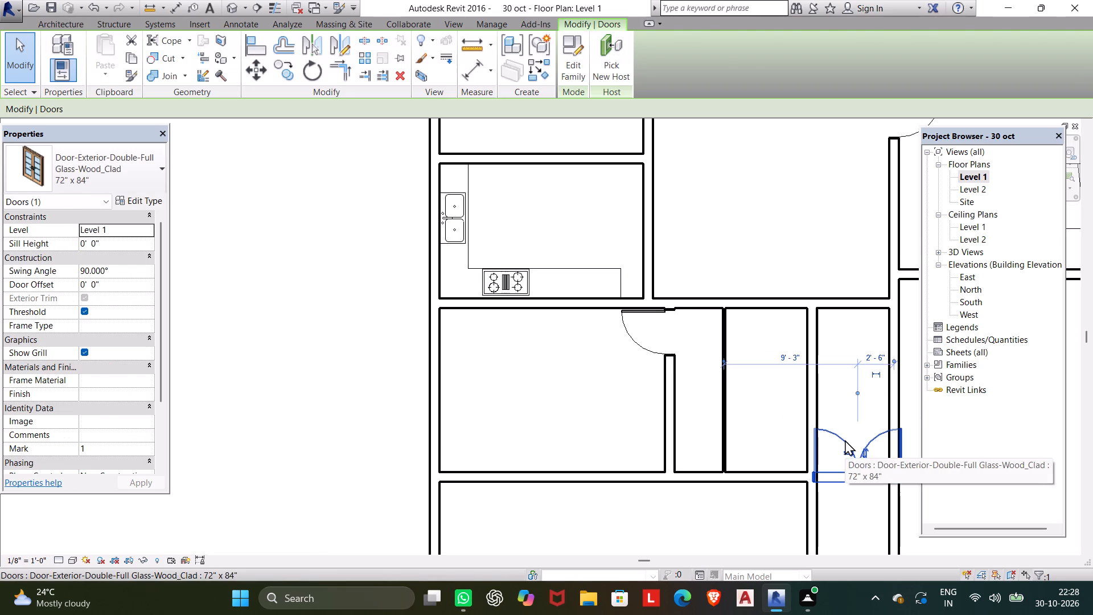
key(Delete)
Move the thin soffit partition east to 5' 9" from the wall with the single door and 4' 1" from the 8" wall.
scroll(796, 475, down, 1)
middle_drag(800, 449, 803, 437)
scroll(803, 437, down, 1)
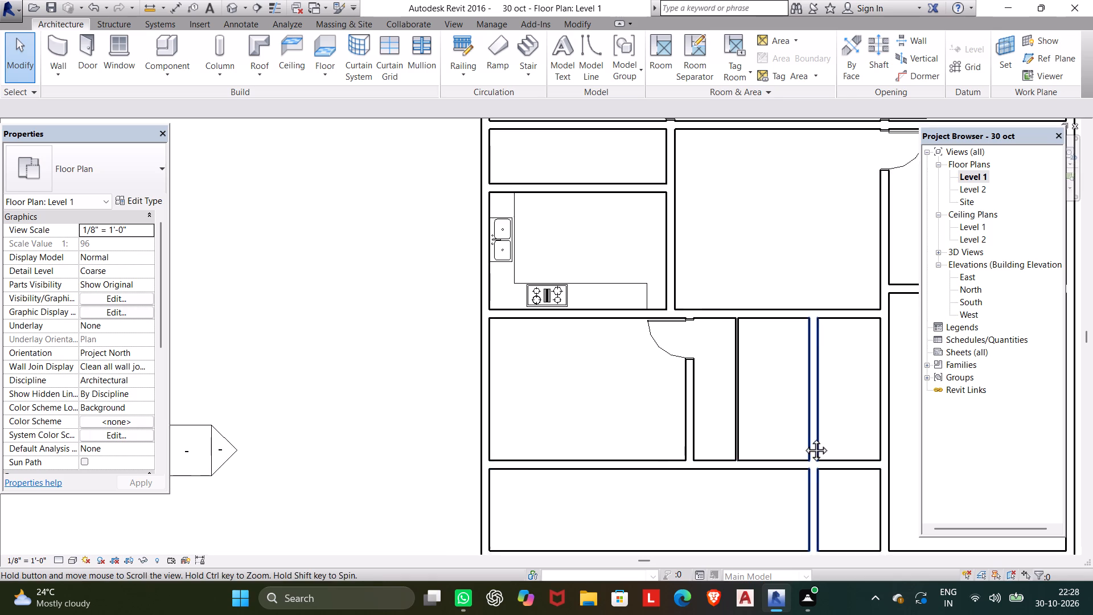
middle_drag(803, 437, 802, 428)
click(742, 385)
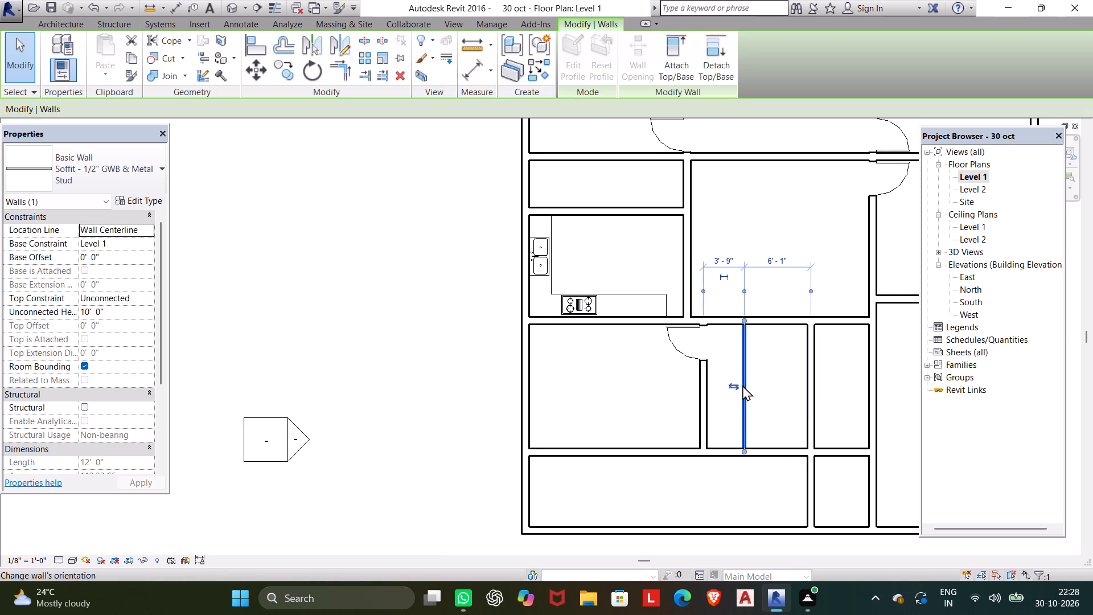
key(Right)
key(Right)
key(Right)
key(Right)
key(Right)
key(Right)
key(Right)
key(Right)
key(Right)
key(Right)
key(Right)
key(Right)
key(Right)
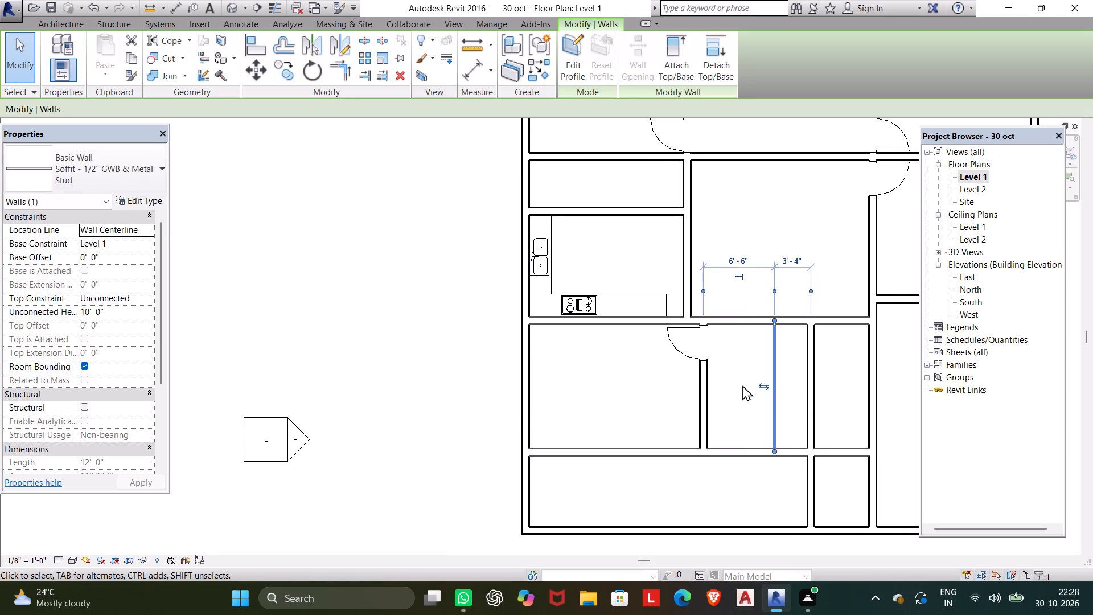
key(Left)
key(Left)
key(Left)
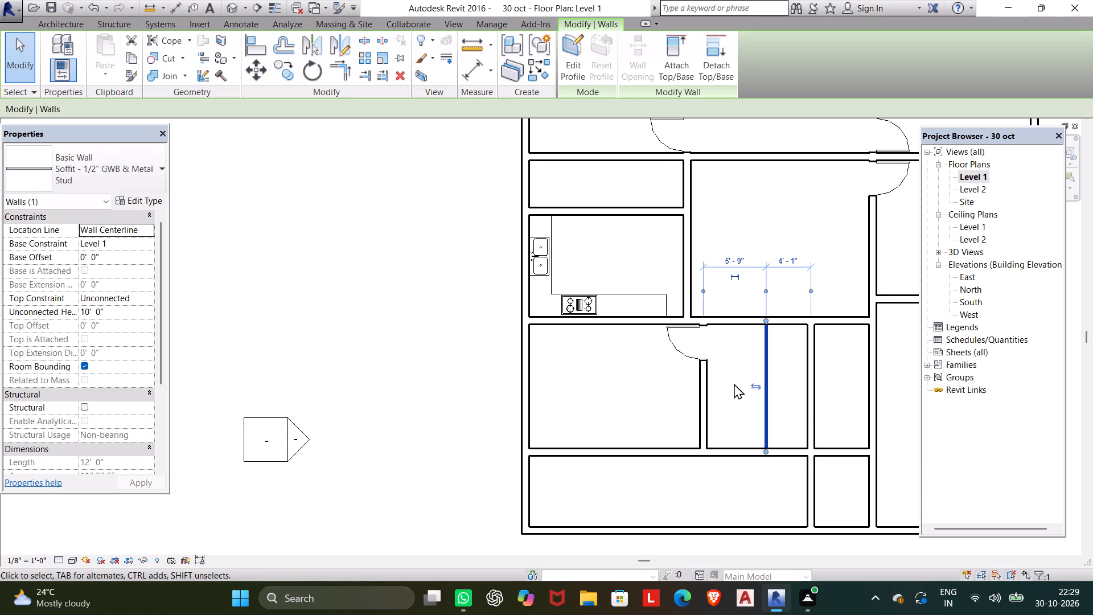
Move the kitchen's east 8" wall west until it slightly overlaps the end of the L-shaped countertop.
click(688, 263)
key(Left)
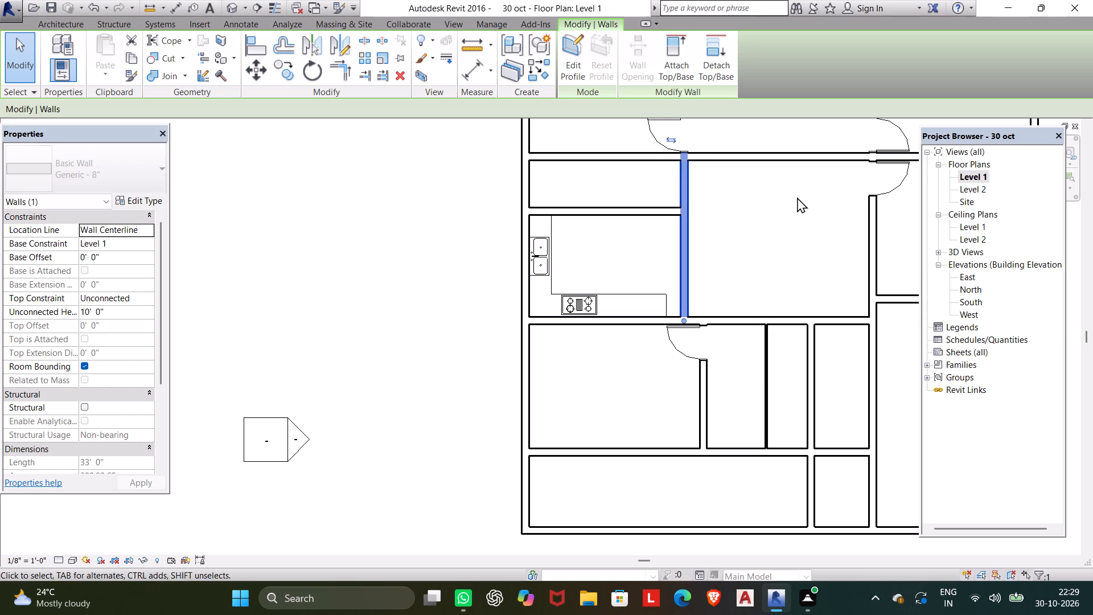
key(Left)
key(Left)
key(Left)
key(Left)
key(Left)
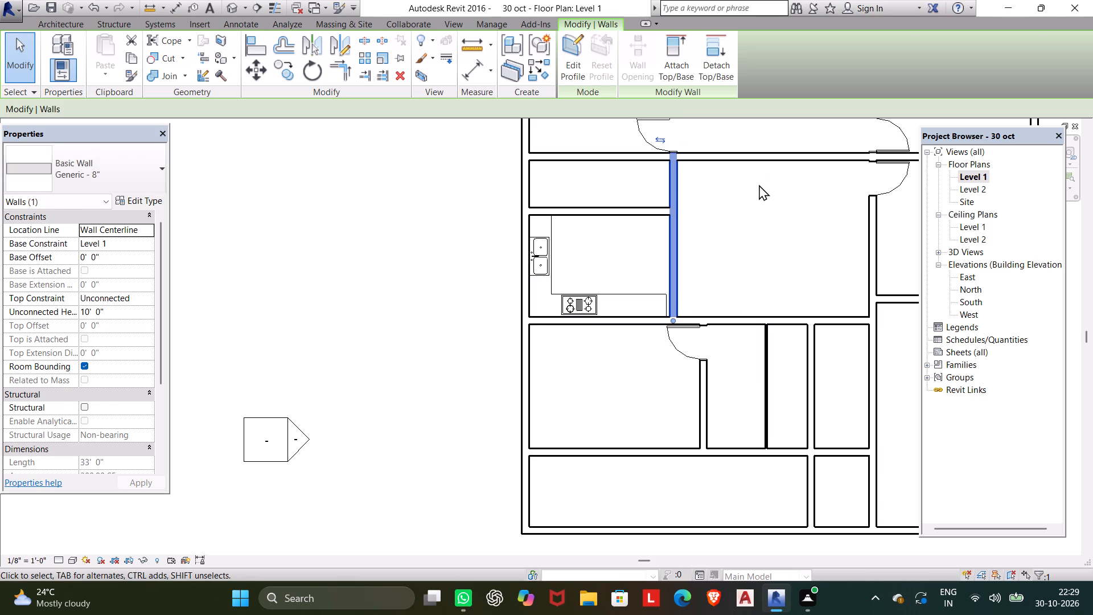
click(759, 184)
key(Left)
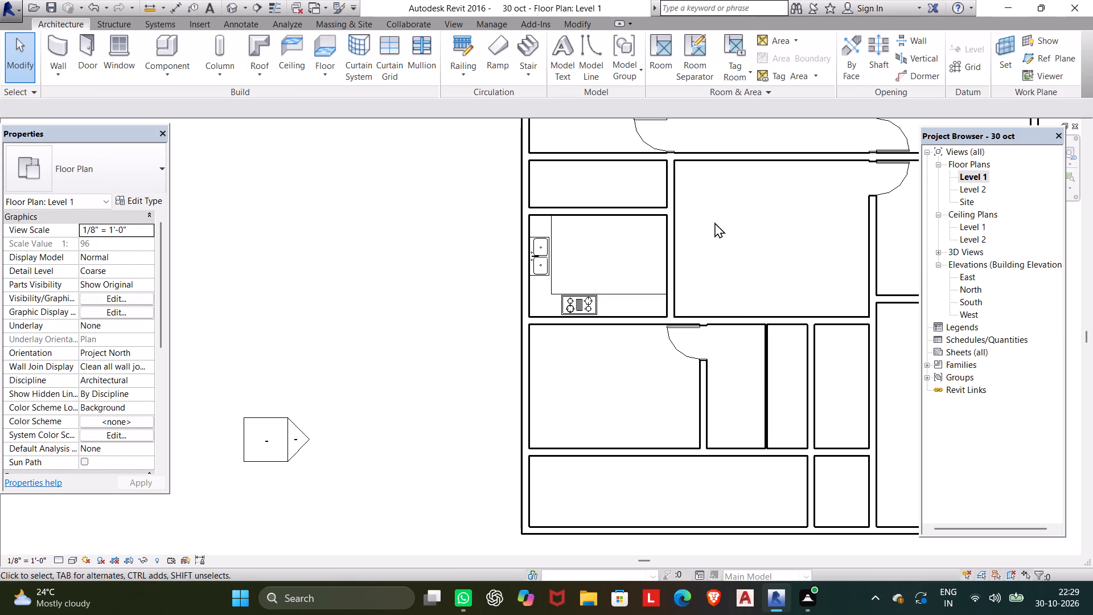
click(672, 245)
key(Left)
key(Left)
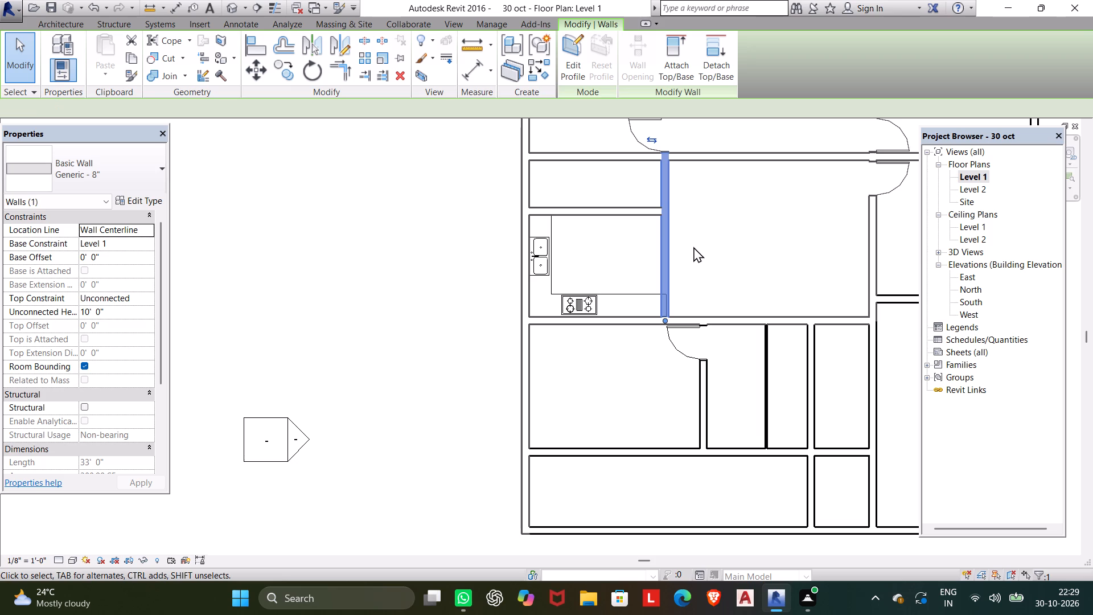
Shorten the L-shaped countertop's Leg 2 to about 11' 10" so it ends just inside the kitchen's east wall.
click(632, 300)
scroll(681, 298, up, 2)
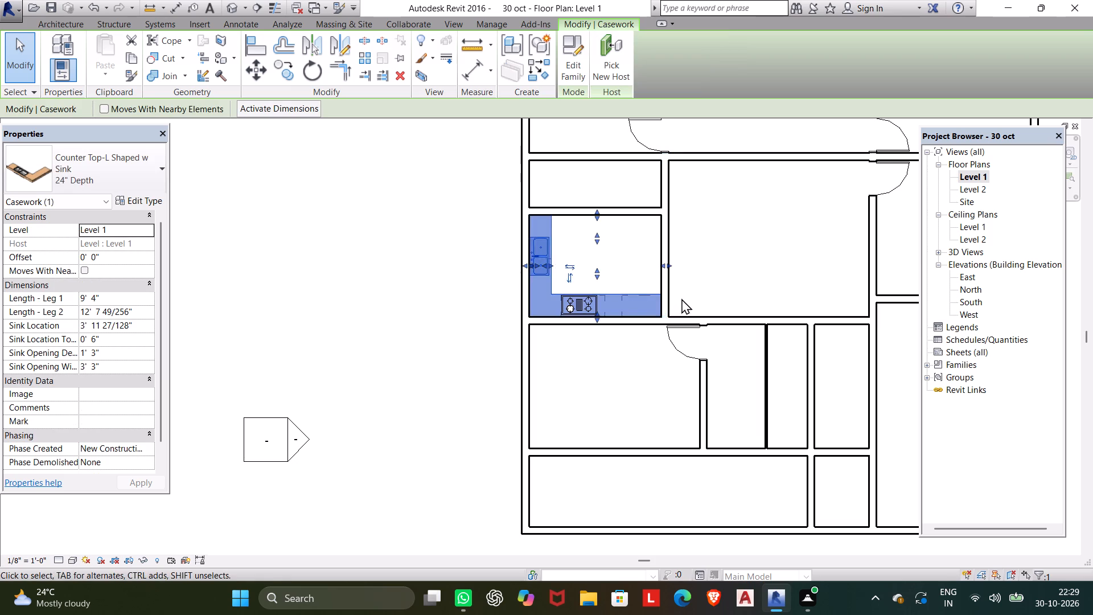
scroll(681, 298, up, 7)
drag(637, 191, 610, 191)
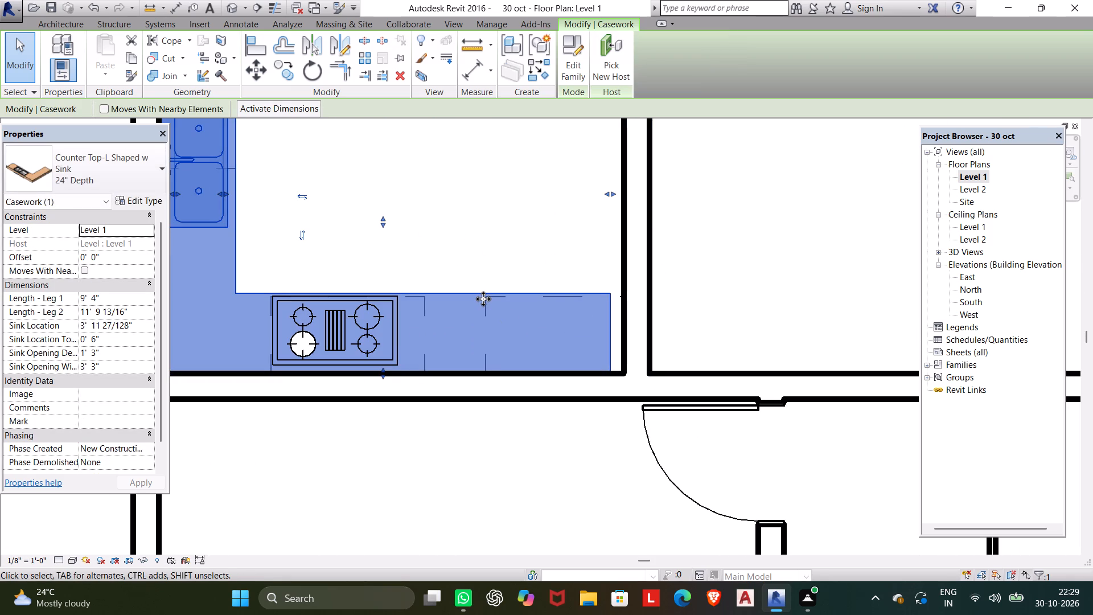
key(grave)
key(Escape)
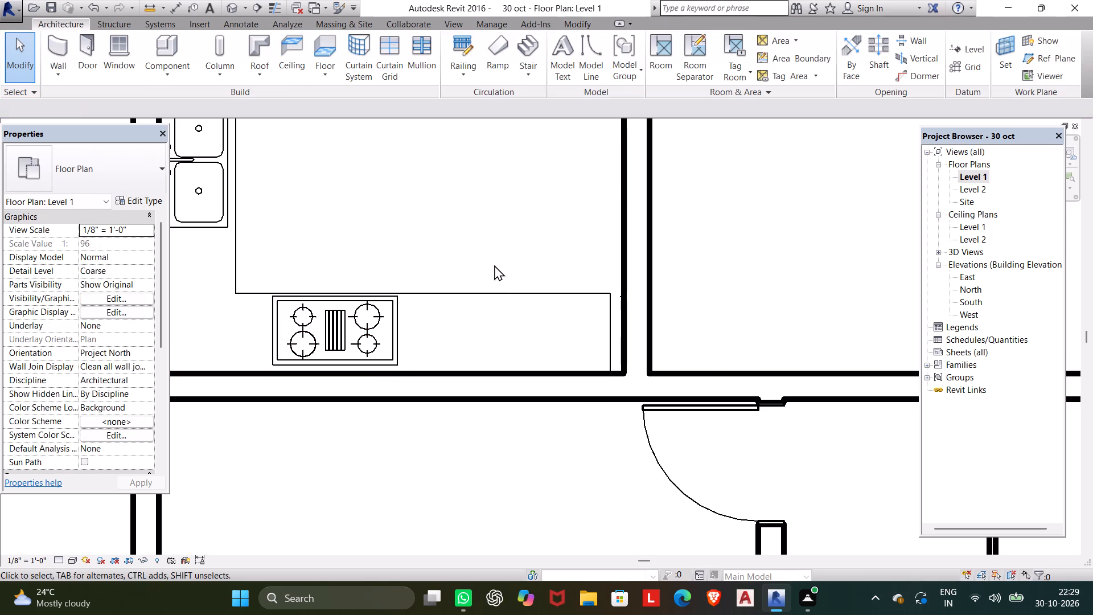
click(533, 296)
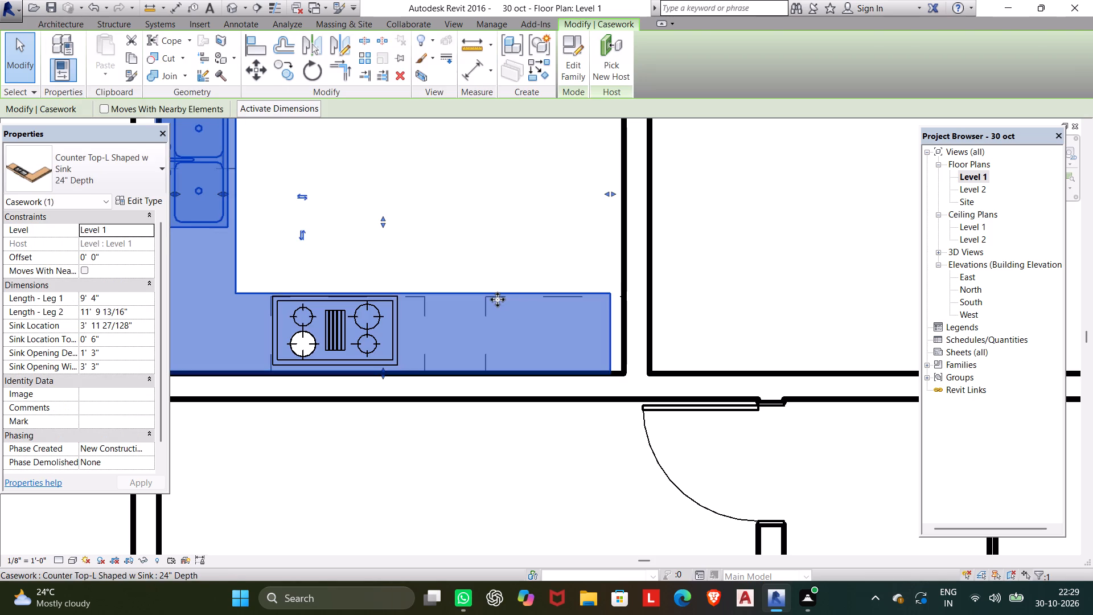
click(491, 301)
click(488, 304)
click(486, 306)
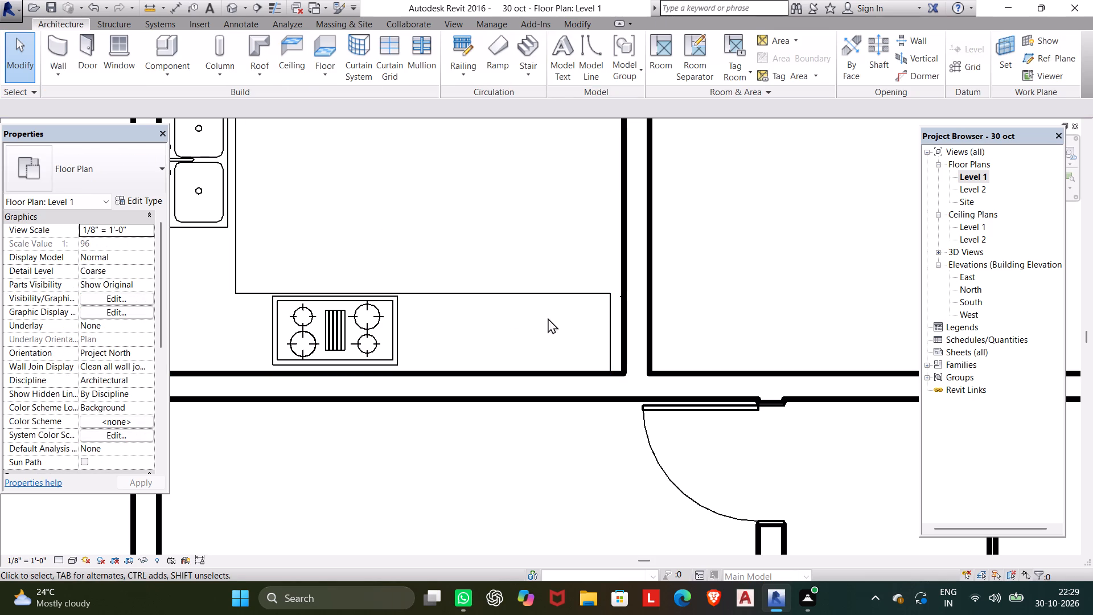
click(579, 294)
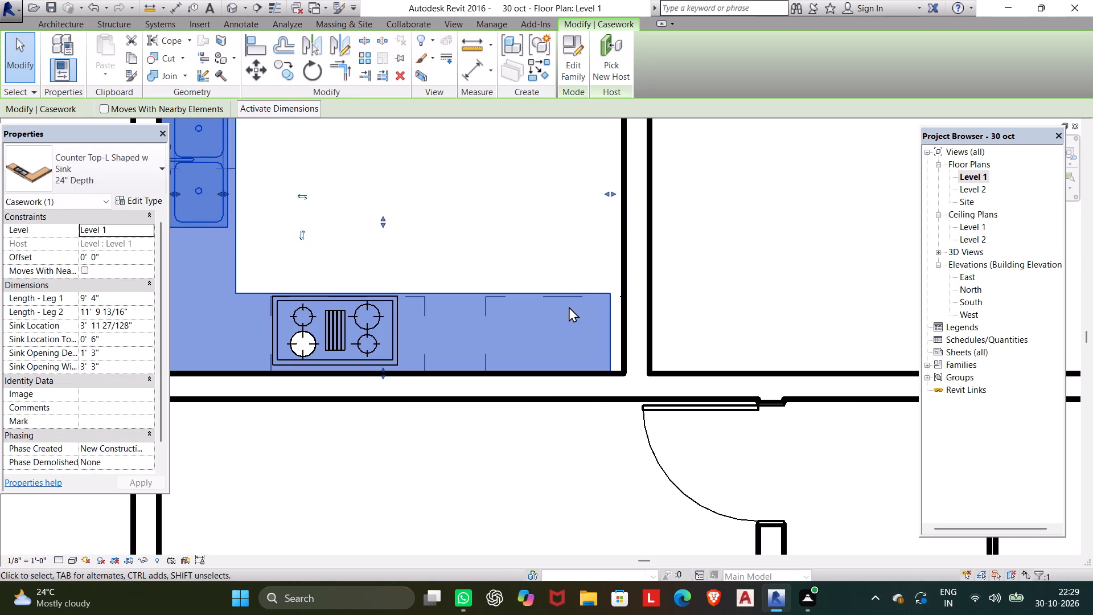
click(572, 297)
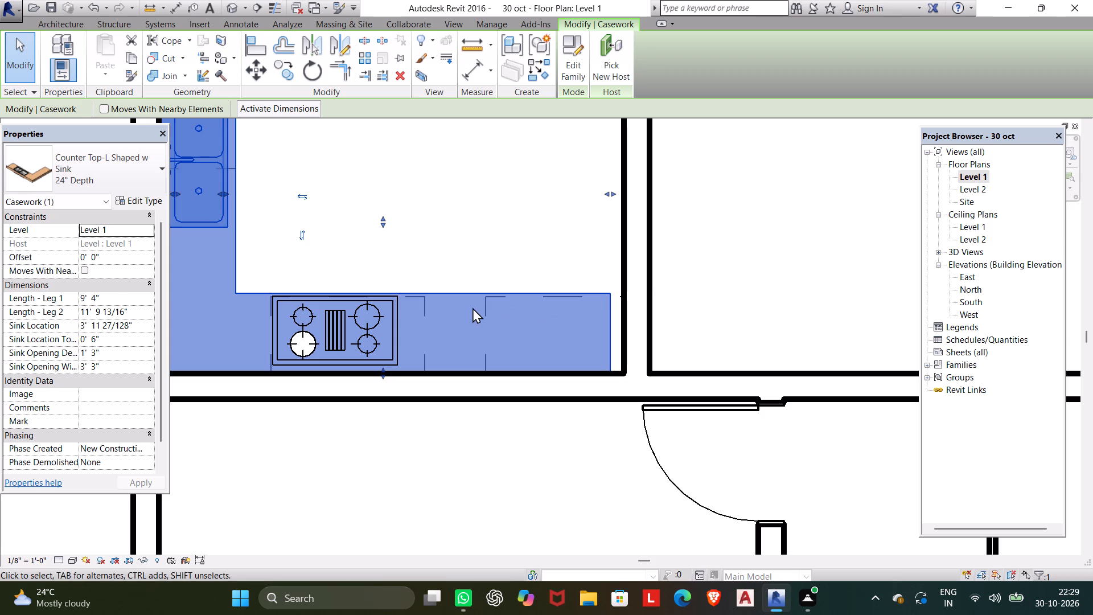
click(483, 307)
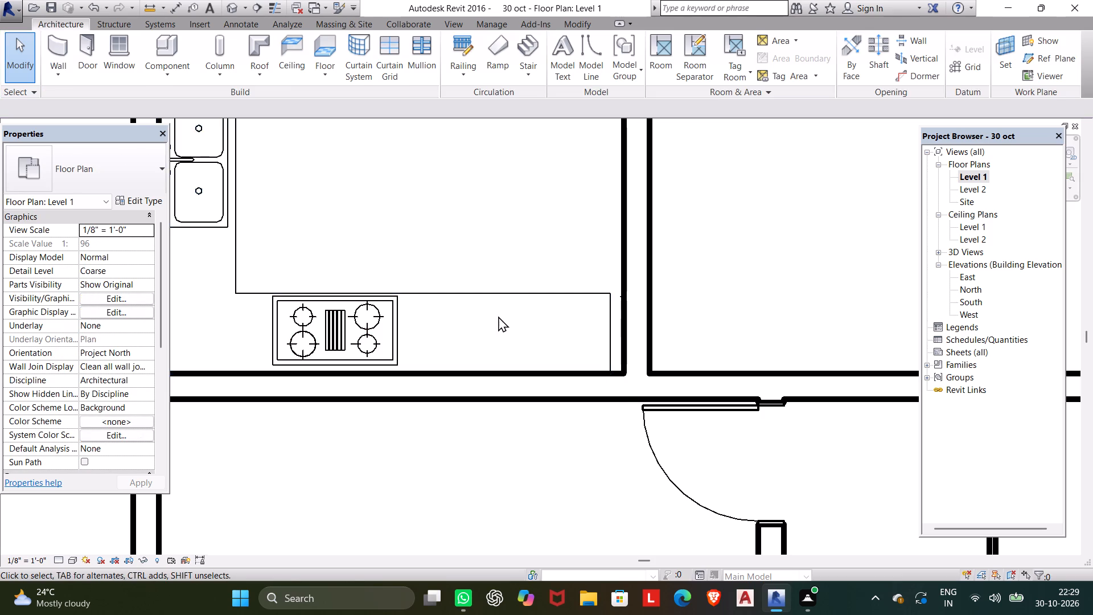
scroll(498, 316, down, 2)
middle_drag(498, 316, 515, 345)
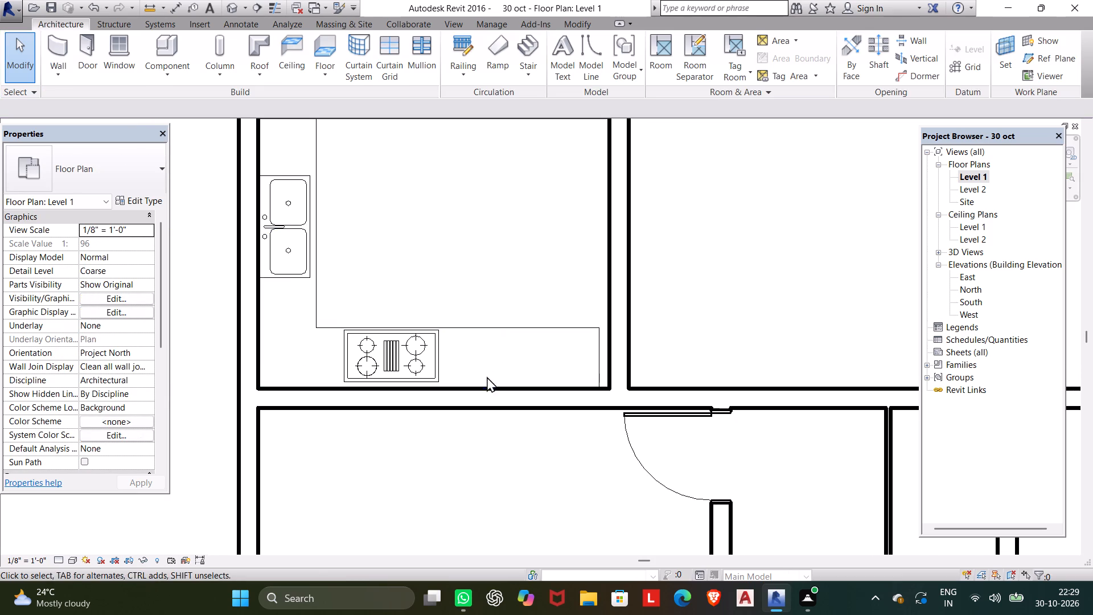
Nudge the 48" vanity cabinet west and slightly north until its edges line up with the L-shaped countertop's east end.
scroll(597, 345, up, 3)
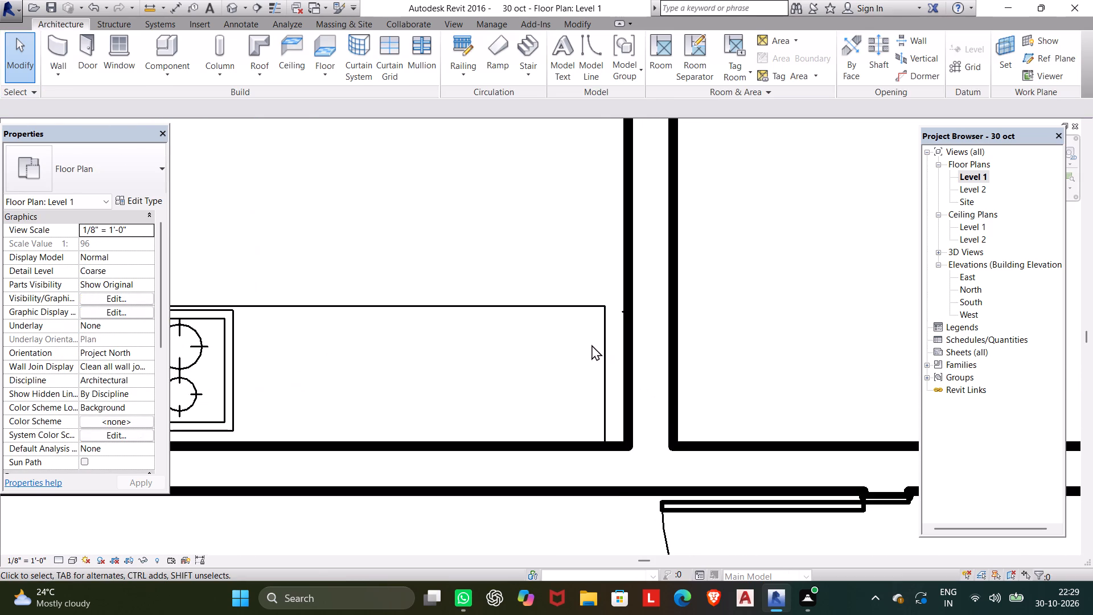
scroll(591, 345, up, 4)
click(614, 310)
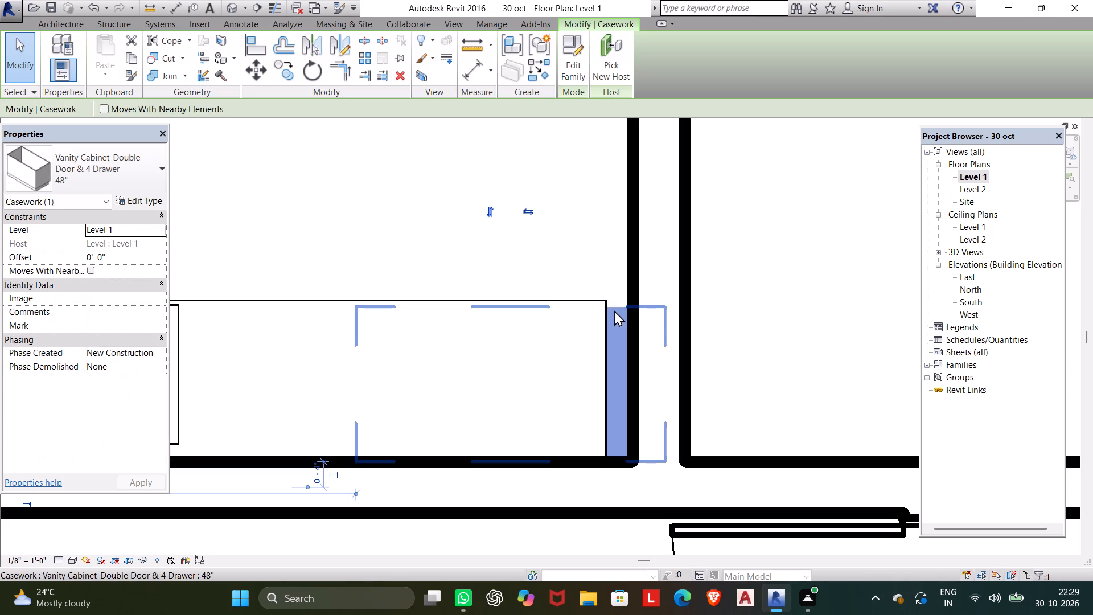
key(Left)
key(Left)
key(Left)
key(Left)
key(Left)
key(Left)
key(Left)
key(Left)
key(Left)
key(Left)
key(Left)
key(Left)
key(Left)
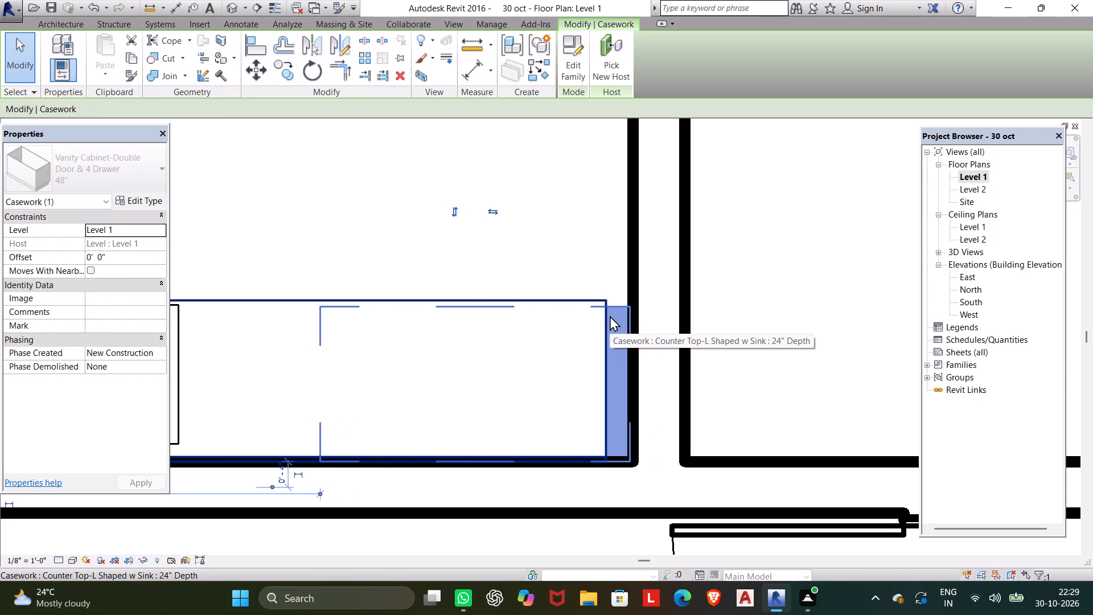
key(Left)
key(Left)
key(Left)
key(Left)
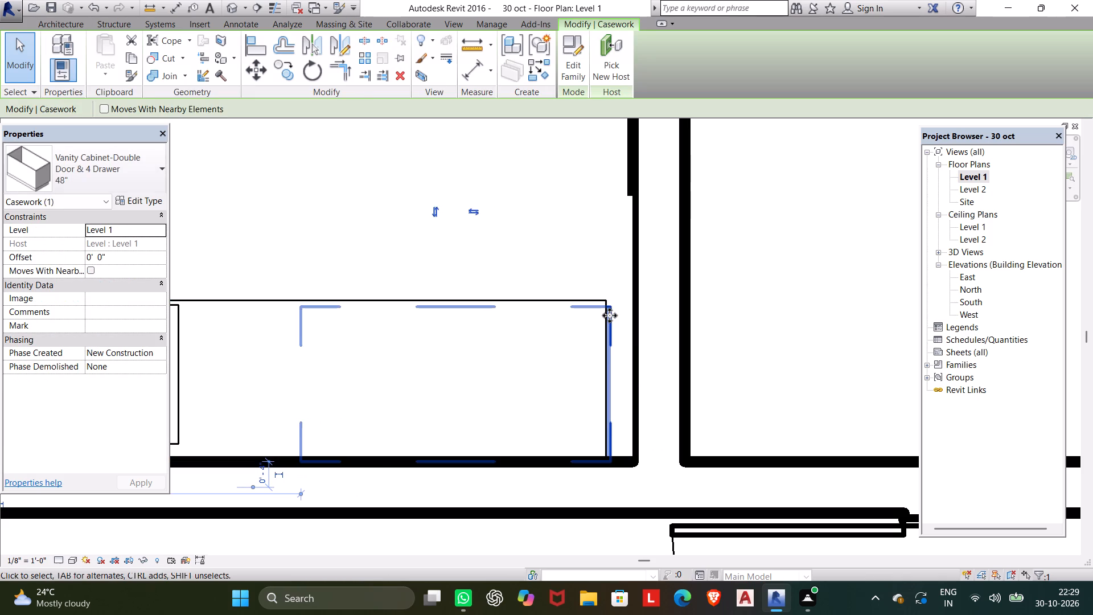
key(Up)
key(Left)
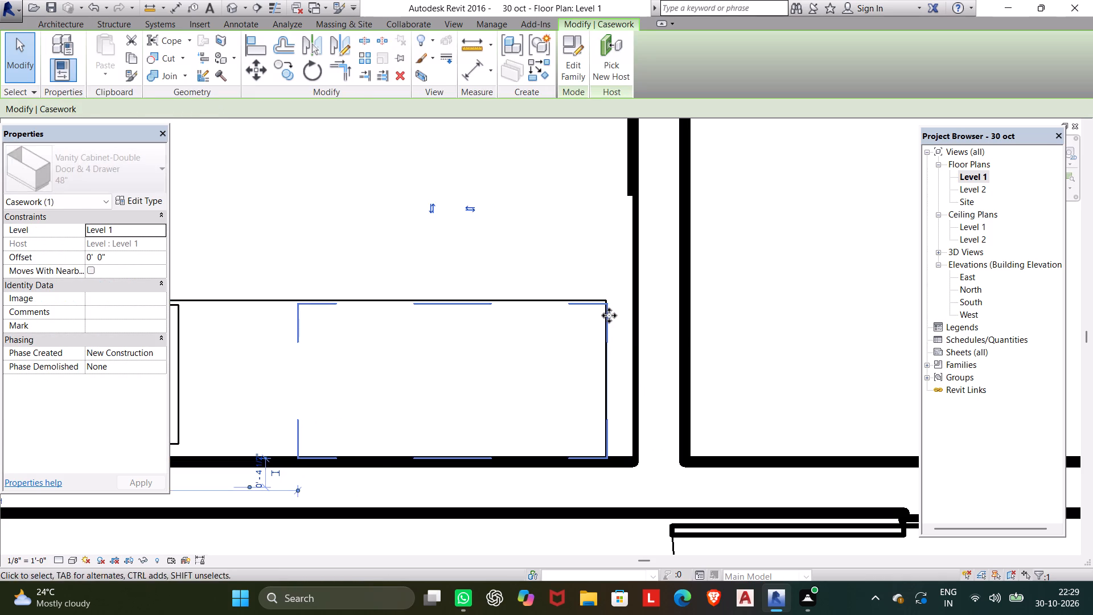
key(Up)
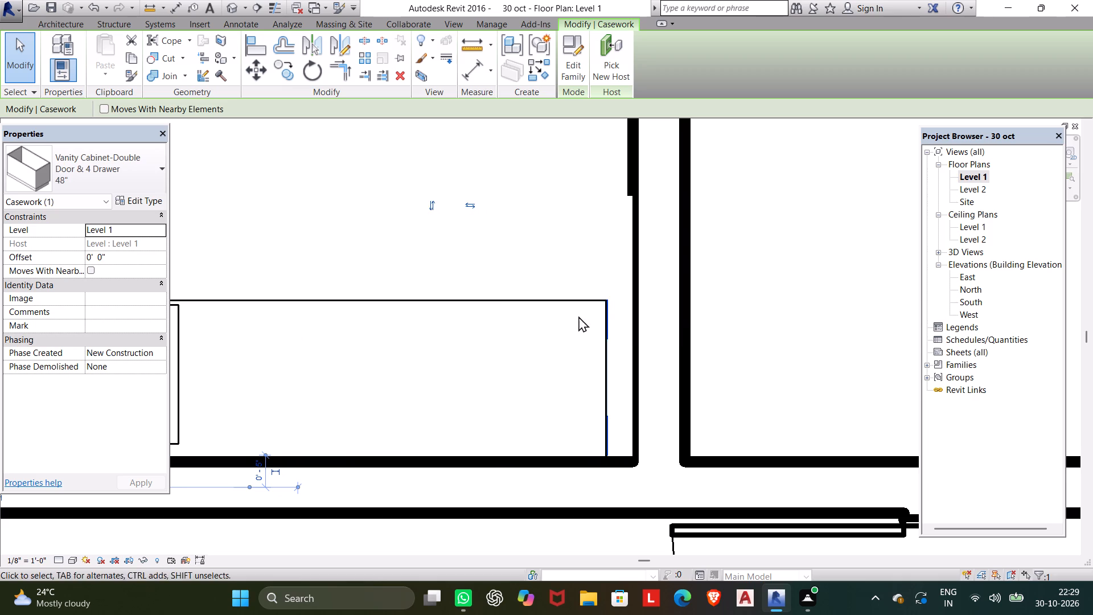
middle_drag(564, 316, 634, 324)
click(615, 218)
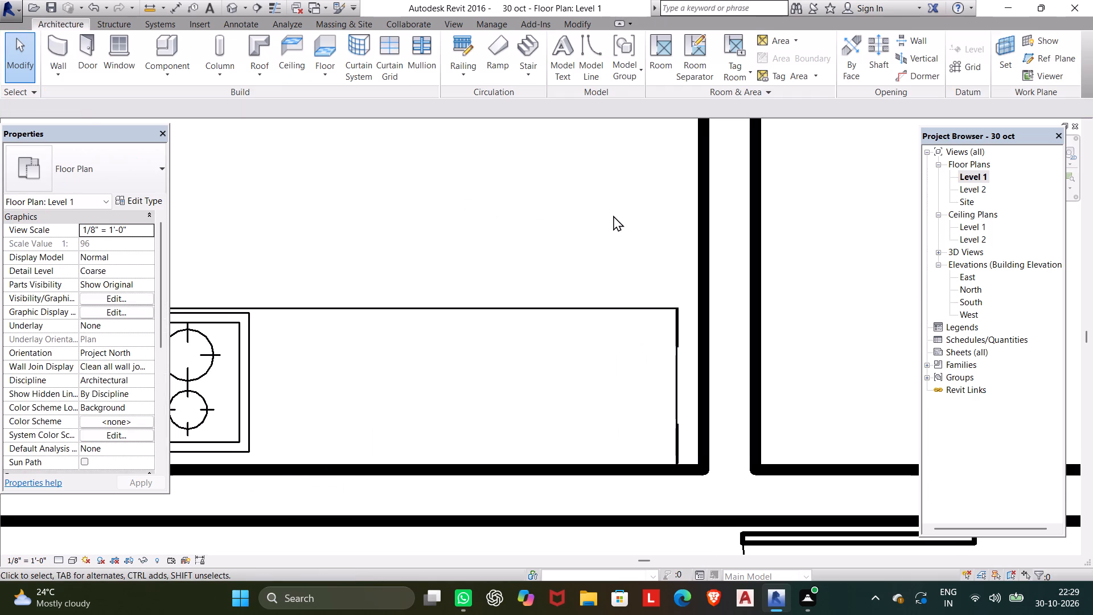
Nudge the kitchen's east 8" wall slightly west toward the countertop's end.
scroll(607, 222, down, 3)
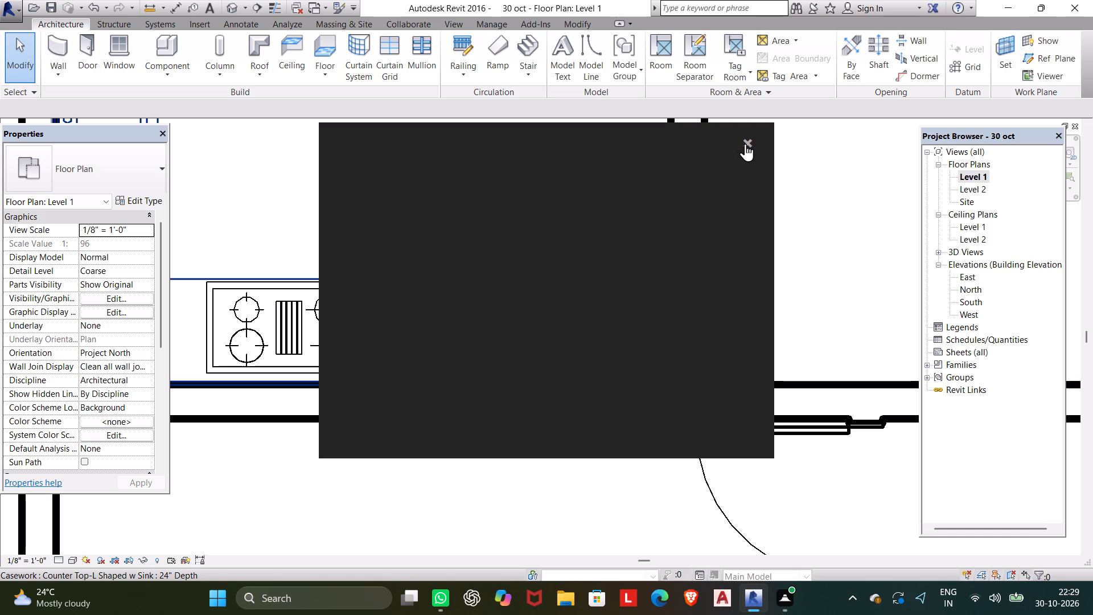
click(748, 143)
click(691, 218)
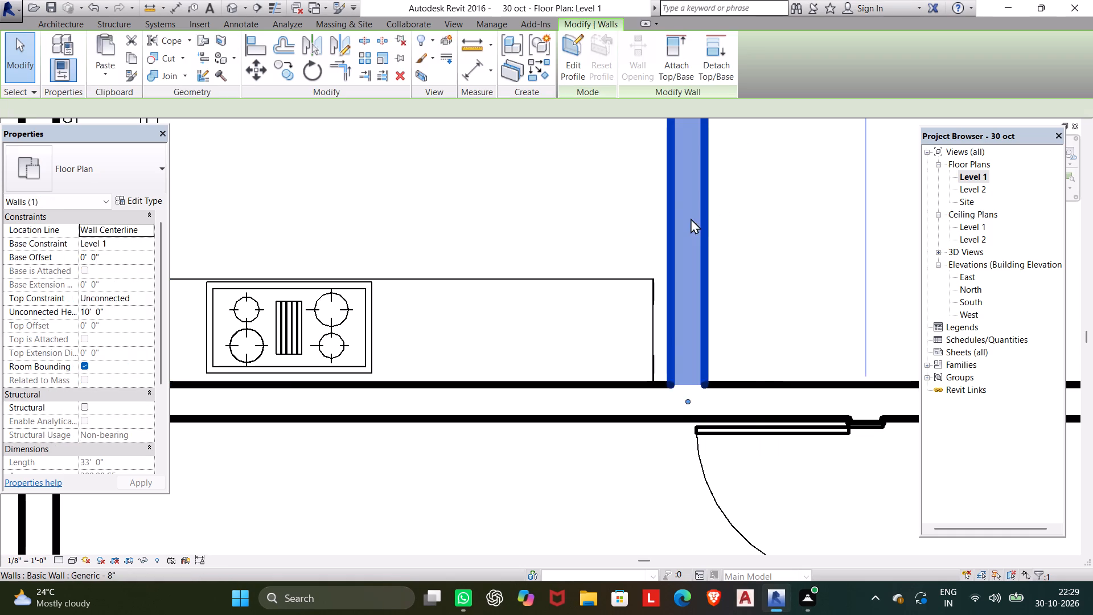
scroll(710, 236, down, 4)
key(Left)
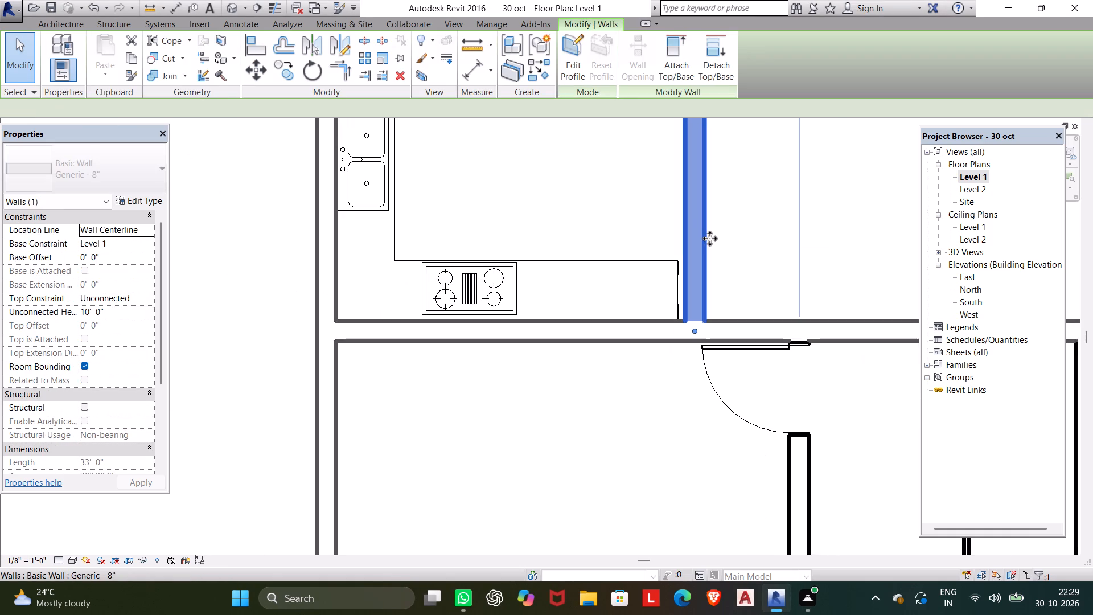
scroll(697, 256, up, 5)
scroll(660, 293, up, 5)
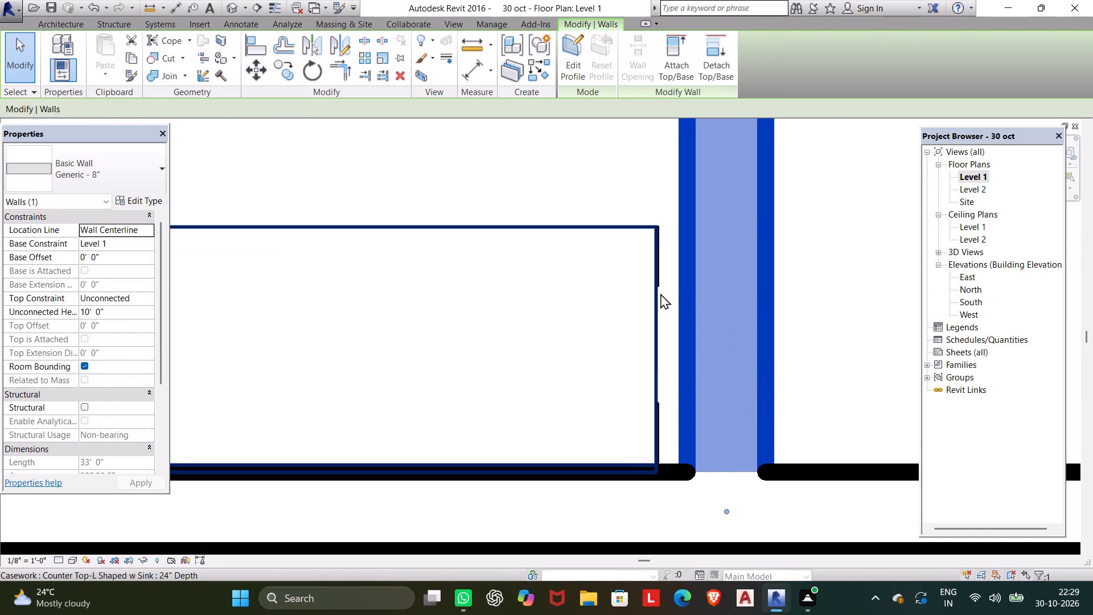
key(Escape)
Nudge the 48" vanity cabinet farther west so it sits fully under the countertop, a few inches short of its east end.
scroll(665, 282, up, 14)
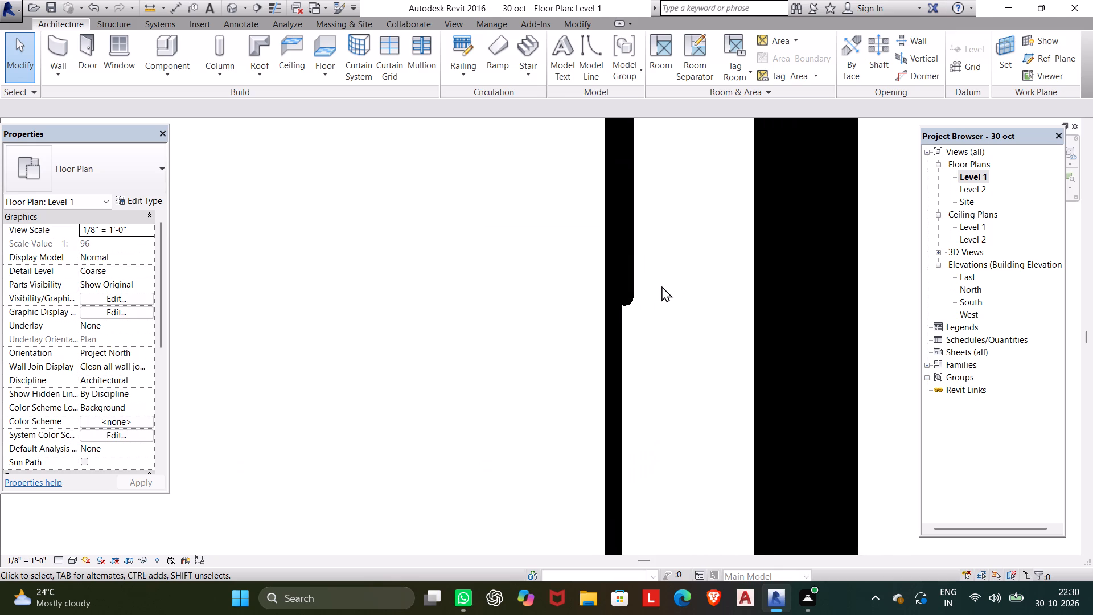
click(621, 293)
scroll(621, 293, down, 14)
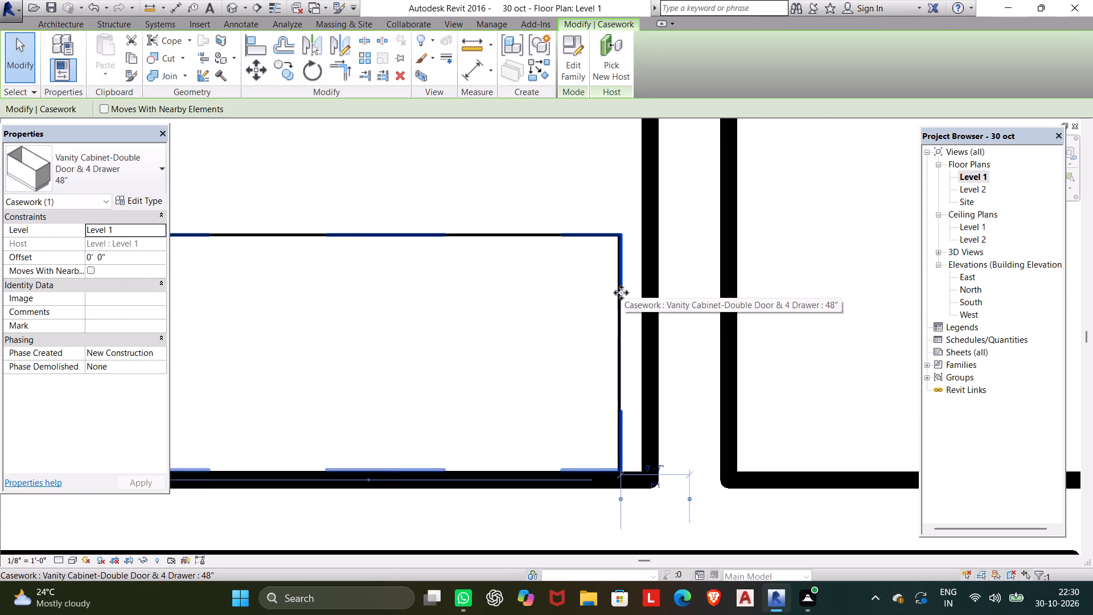
scroll(621, 293, down, 2)
key(Left)
key(Left)
key(Left)
key(Left)
key(Left)
key(Left)
key(Left)
key(Left)
key(Left)
key(Left)
key(Left)
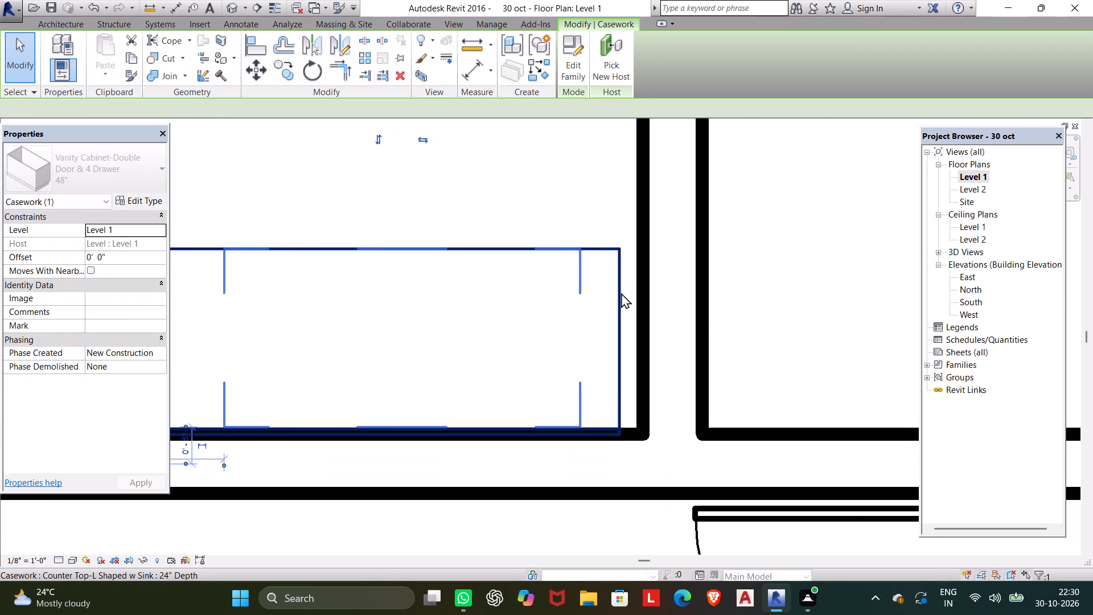
key(Right)
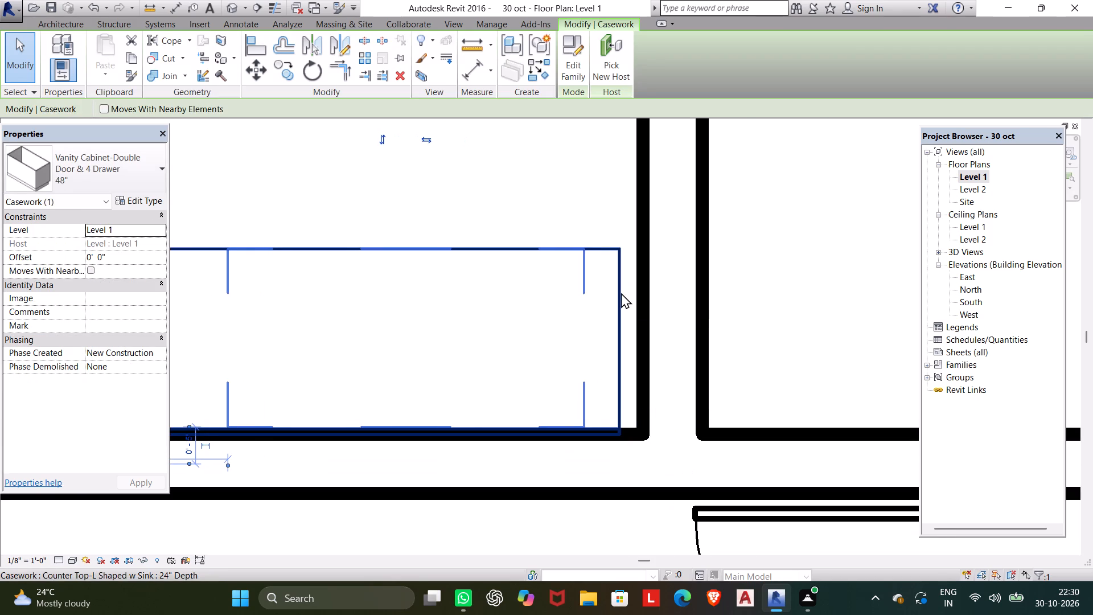
click(618, 293)
key(Escape)
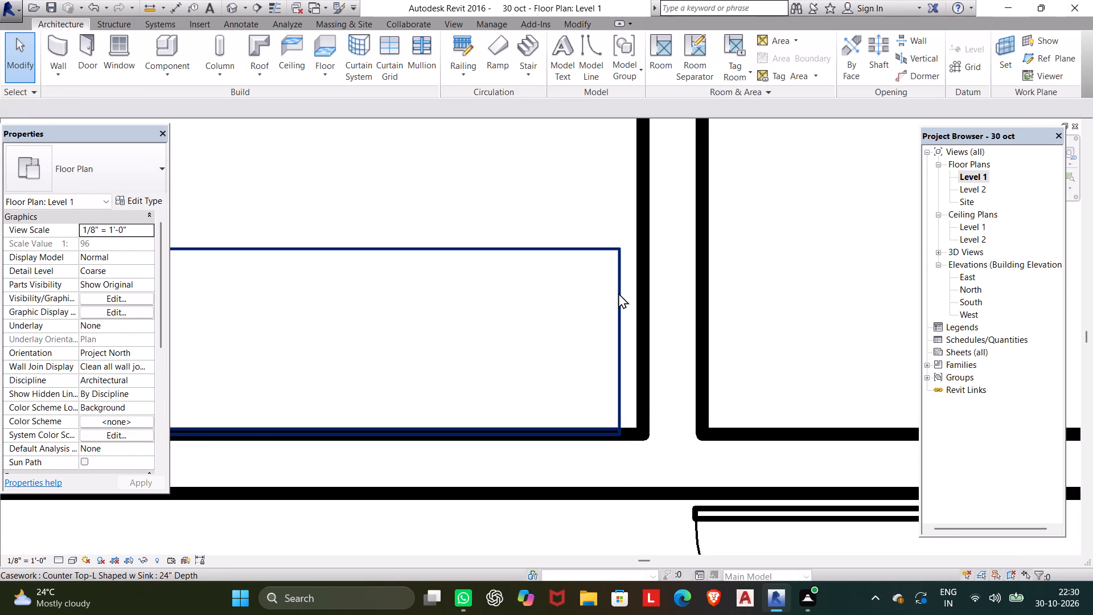
Shorten the L-shaped countertop's Leg 2 to about 11' 5" so it ends at the vanity cabinet's east edge.
click(618, 295)
scroll(618, 304, down, 6)
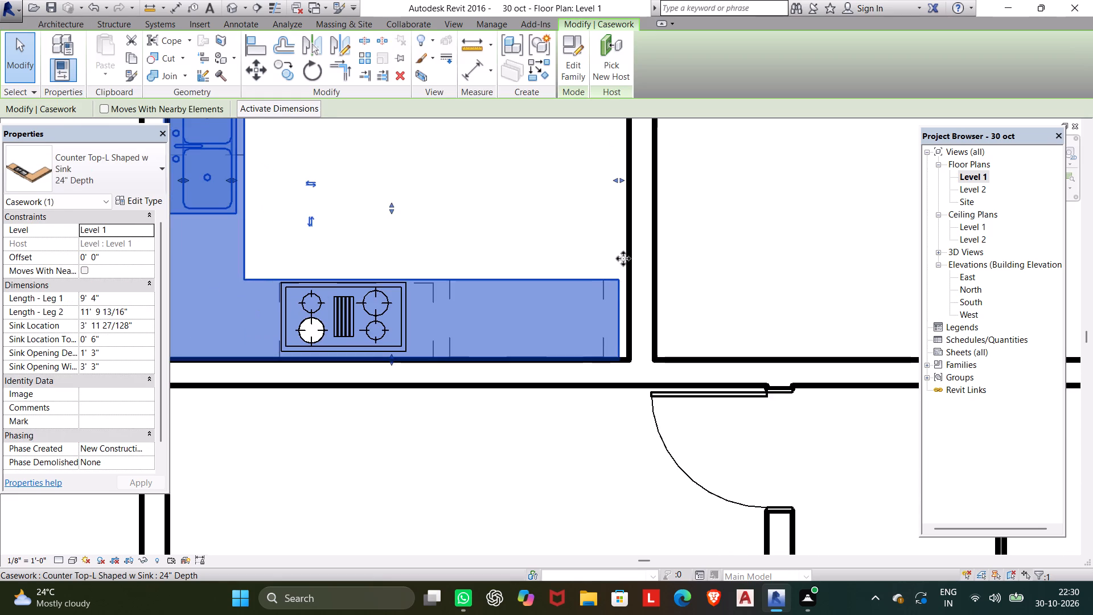
scroll(601, 206, up, 4)
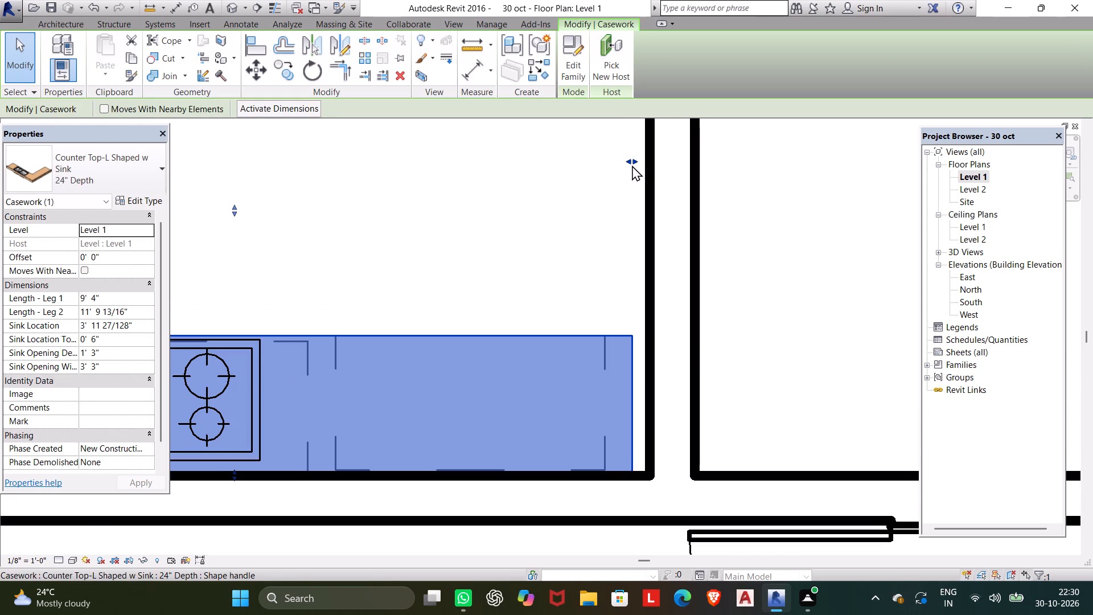
drag(627, 164, 606, 164)
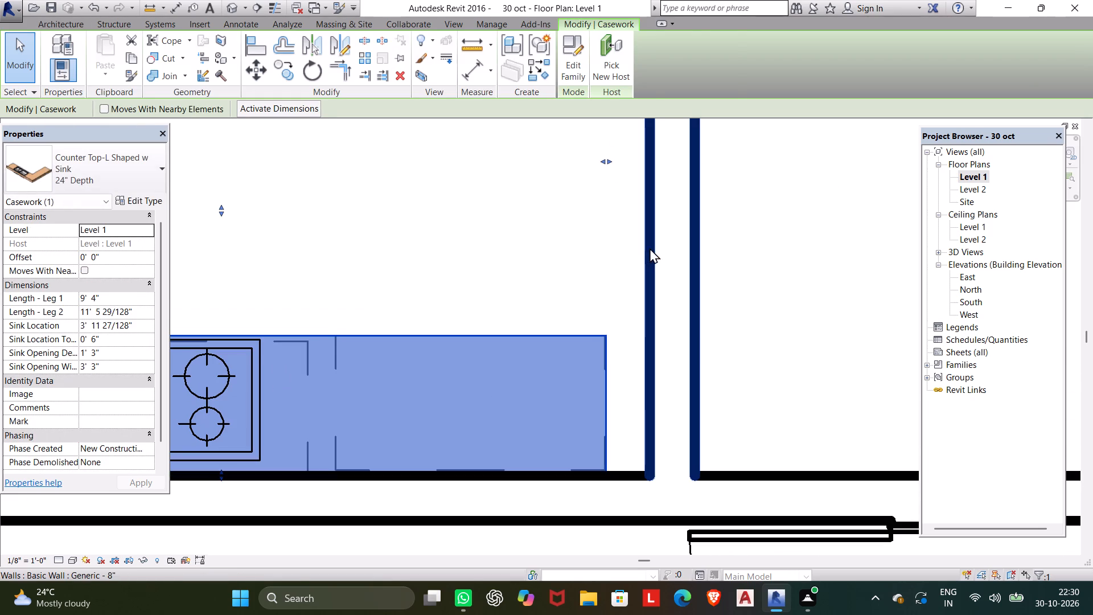
Move the kitchen's east 8" wall west until its inner face meets the shortened countertop's end.
click(654, 247)
key(Left)
key(Left)
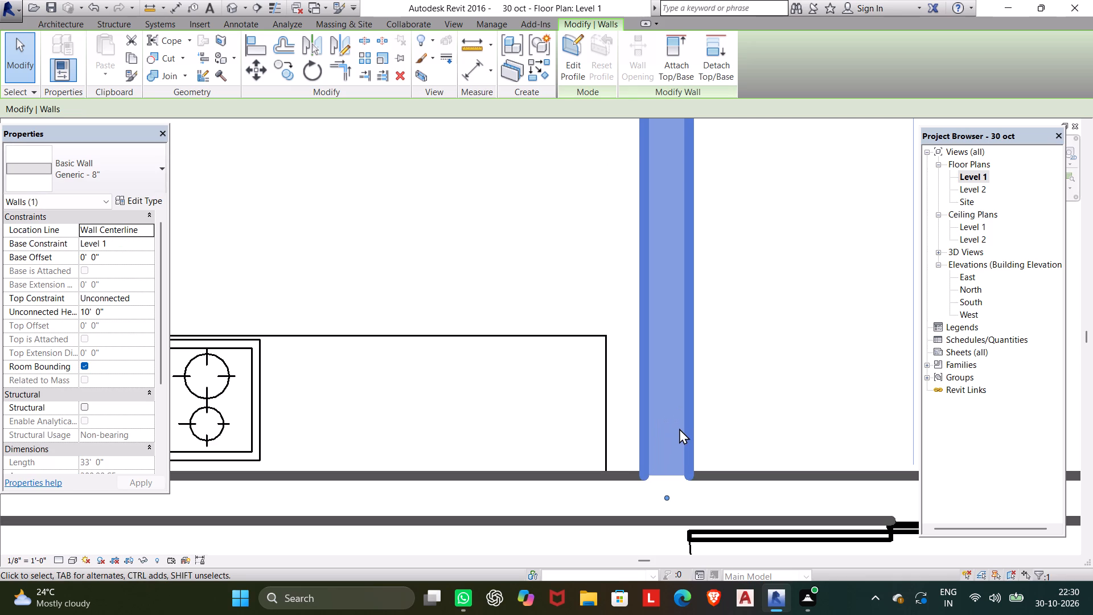
key(Left)
key(Left)
key(Left)
key(Left)
key(Left)
key(Left)
key(Left)
key(Left)
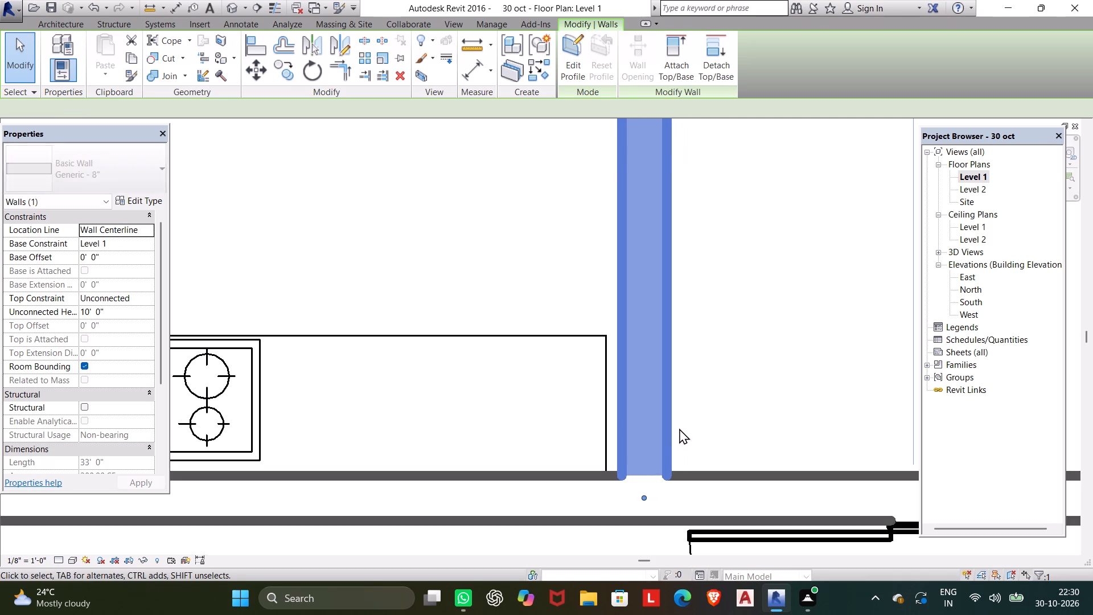
key(Left)
key(Left)
key(Left)
key(Left)
click(707, 399)
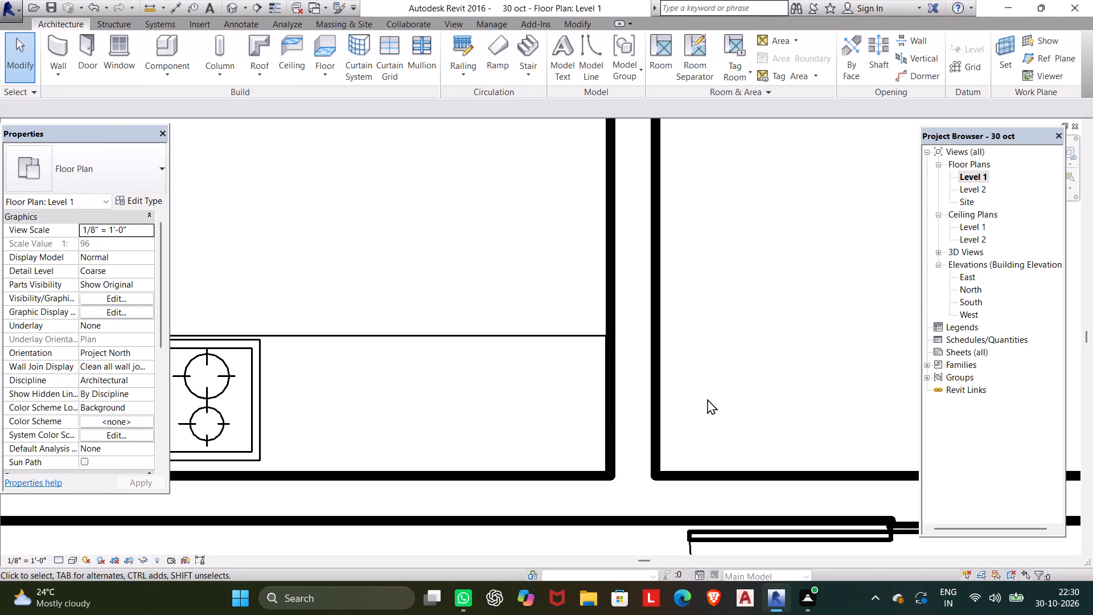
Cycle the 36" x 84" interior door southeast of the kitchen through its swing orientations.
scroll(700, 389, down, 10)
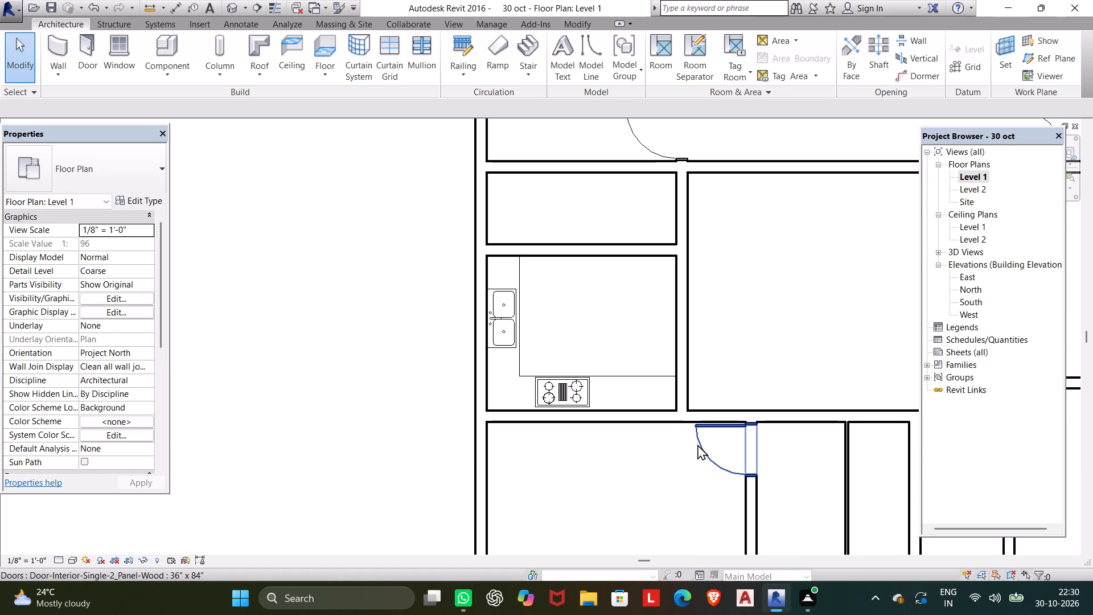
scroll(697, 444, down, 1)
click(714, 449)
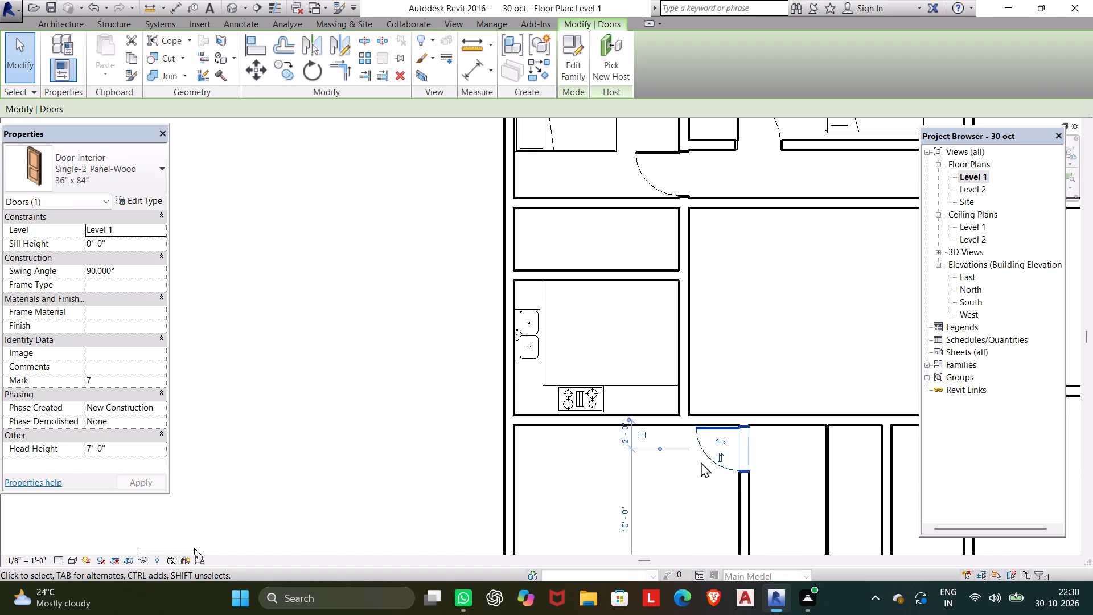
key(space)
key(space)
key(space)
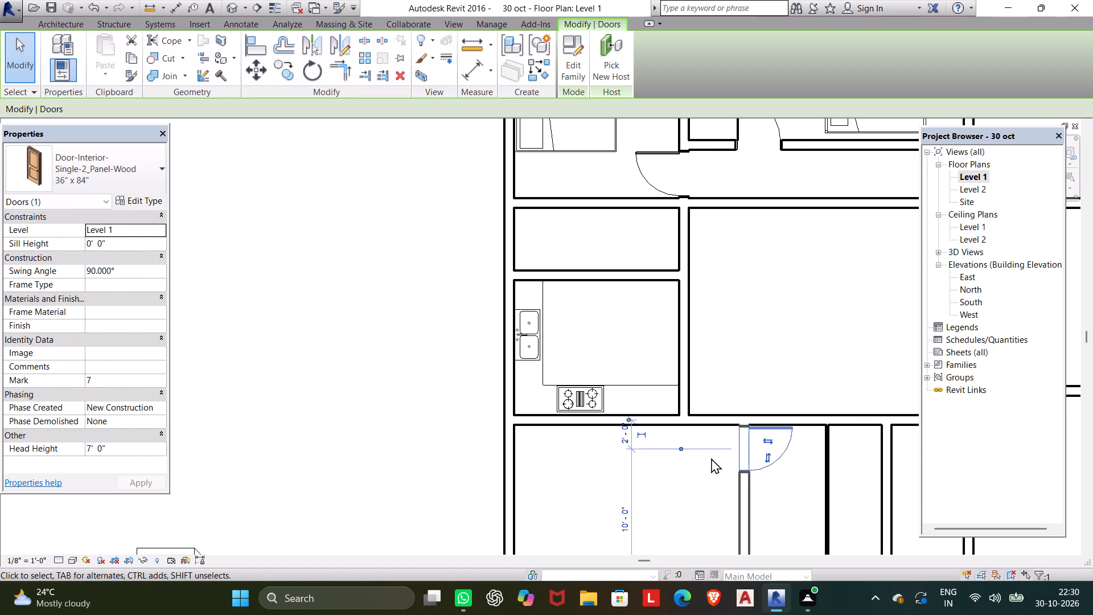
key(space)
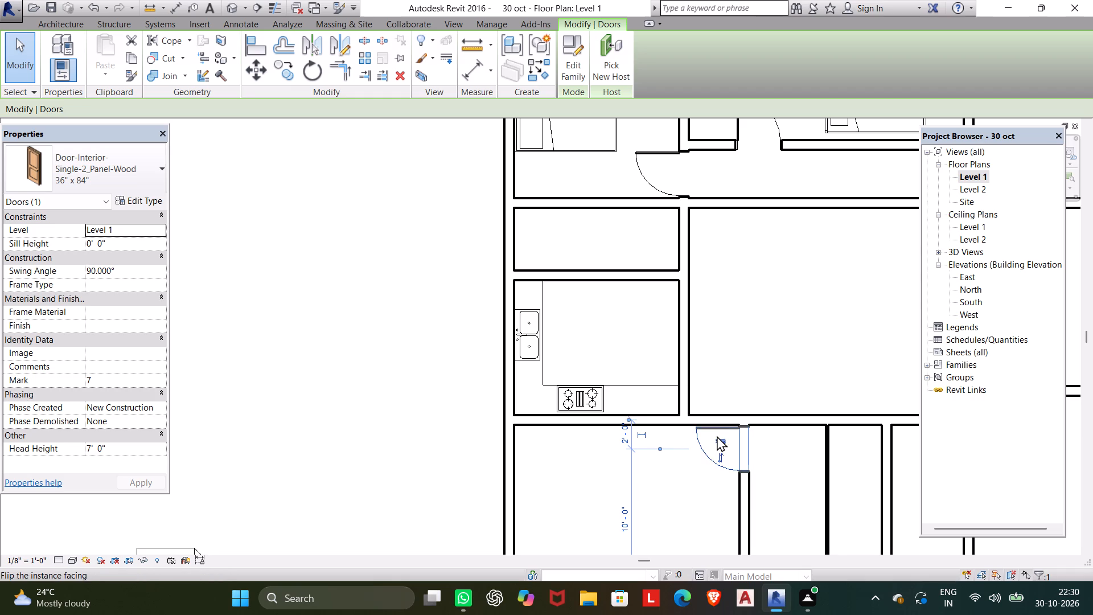
Flip the 36" x 84" interior door southeast of the kitchen so it swings east with its leaf at the north jamb.
drag(717, 436, 721, 423)
drag(761, 451, 768, 412)
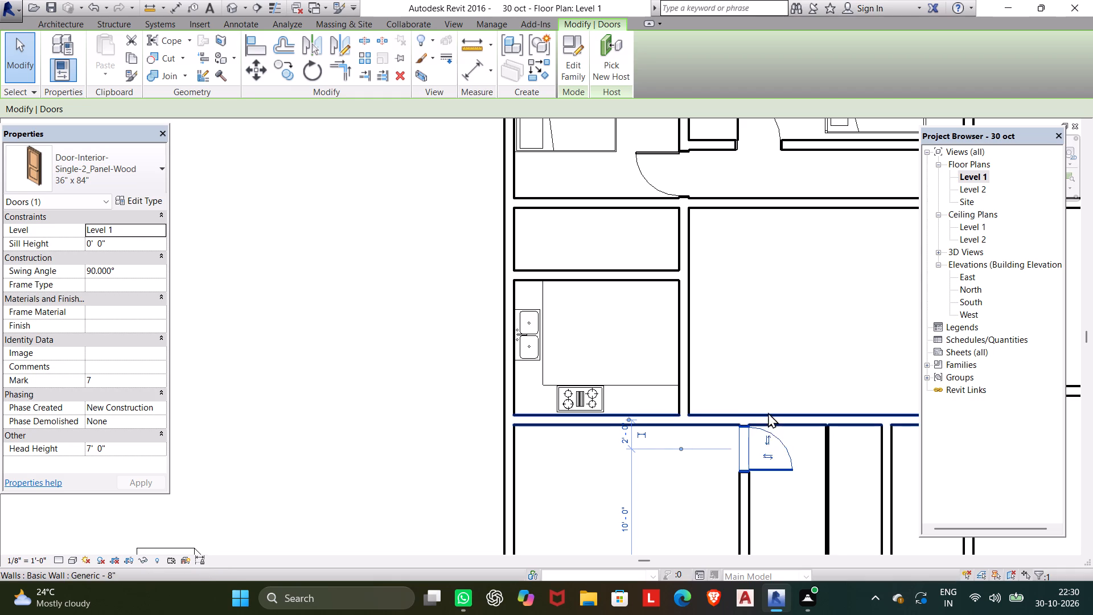
drag(768, 412, 766, 417)
drag(760, 442, 727, 446)
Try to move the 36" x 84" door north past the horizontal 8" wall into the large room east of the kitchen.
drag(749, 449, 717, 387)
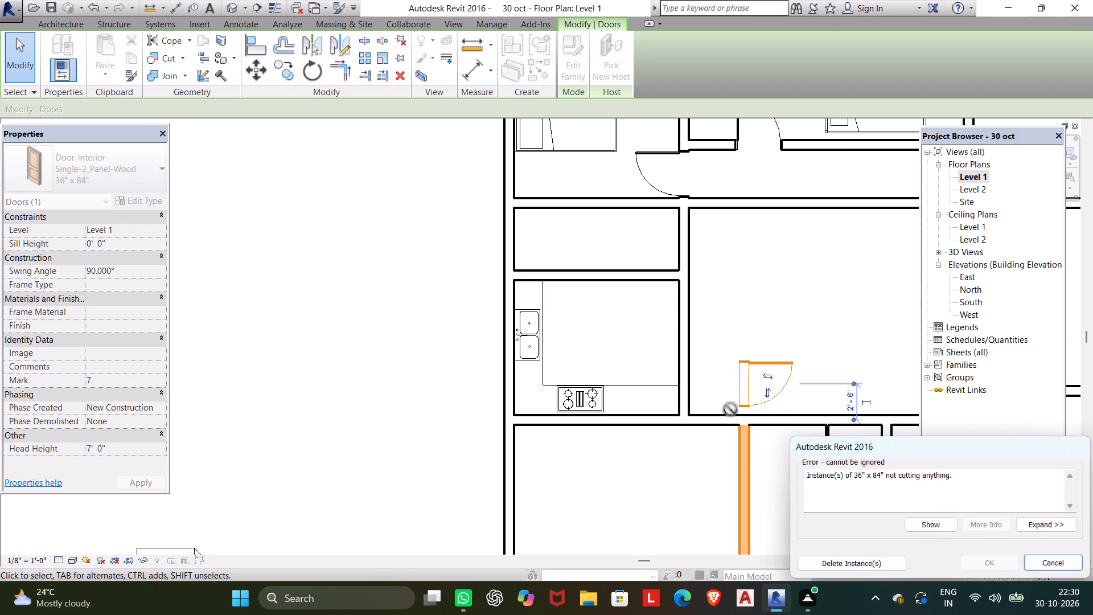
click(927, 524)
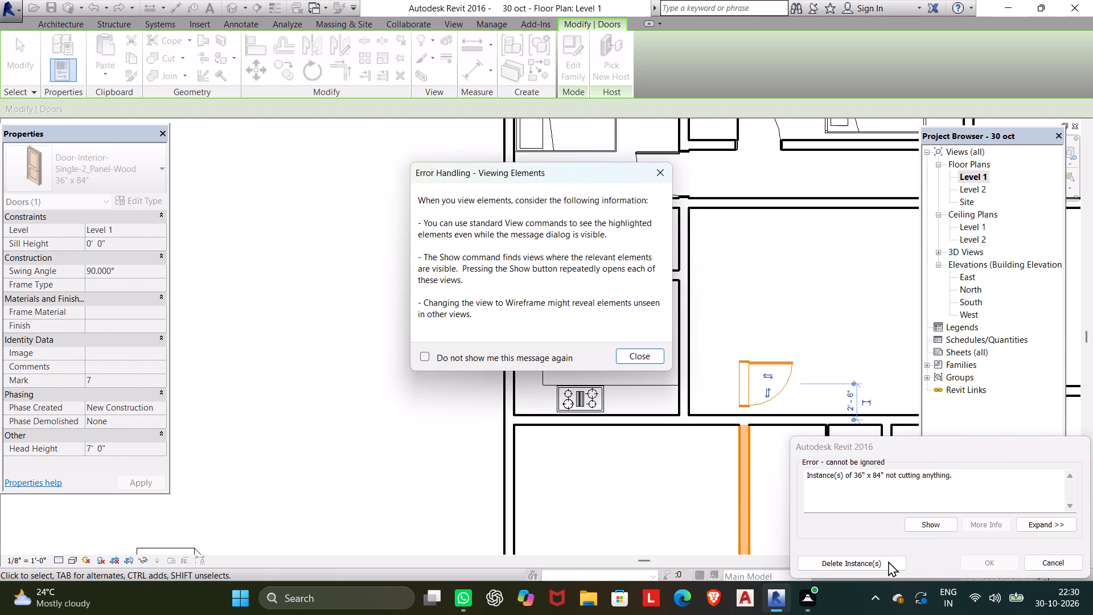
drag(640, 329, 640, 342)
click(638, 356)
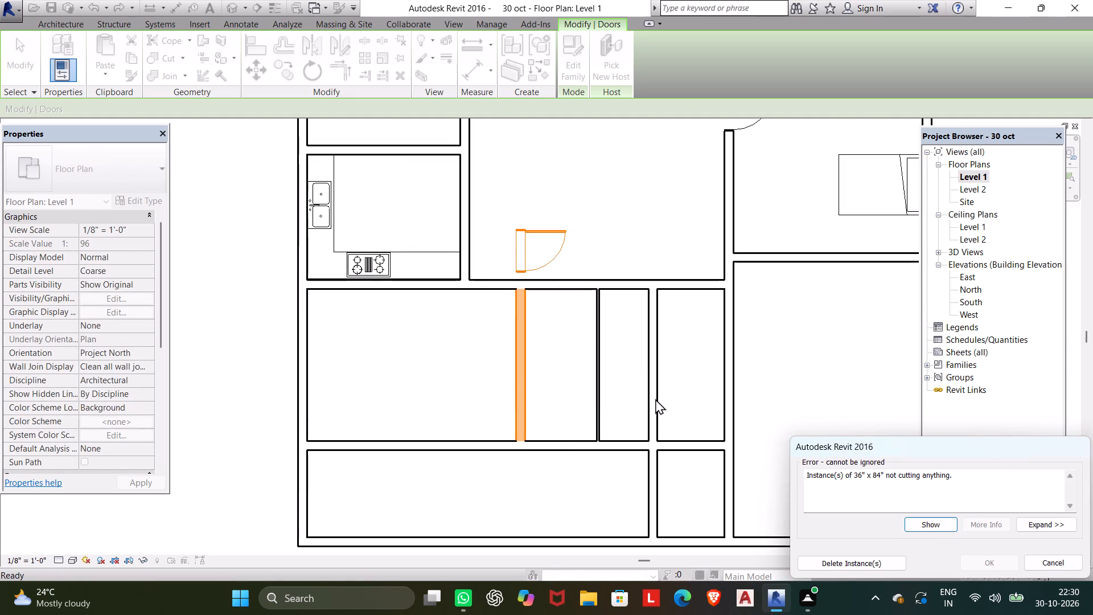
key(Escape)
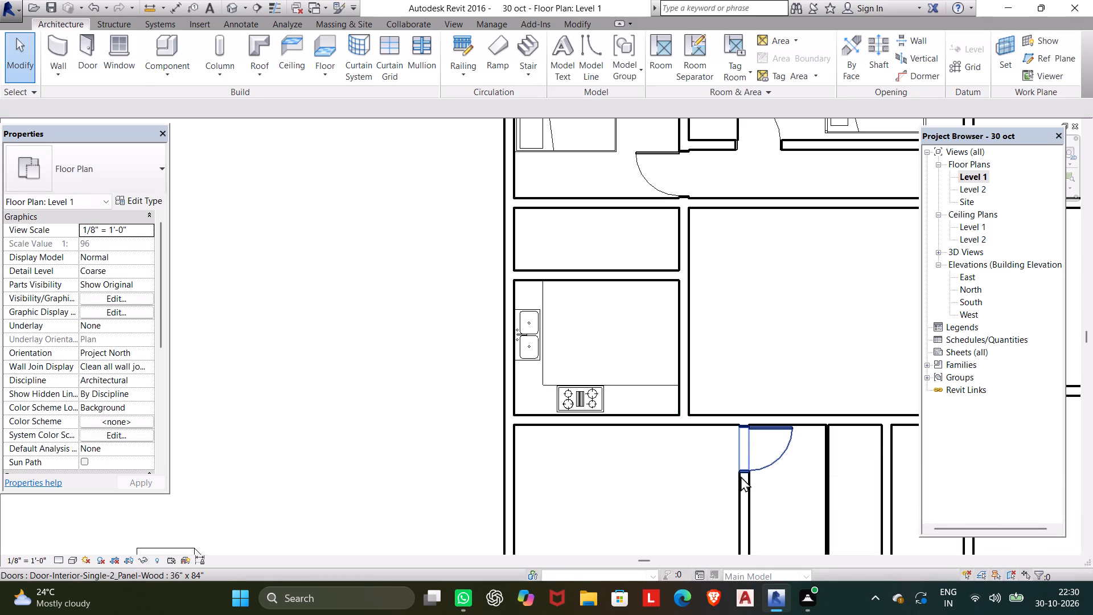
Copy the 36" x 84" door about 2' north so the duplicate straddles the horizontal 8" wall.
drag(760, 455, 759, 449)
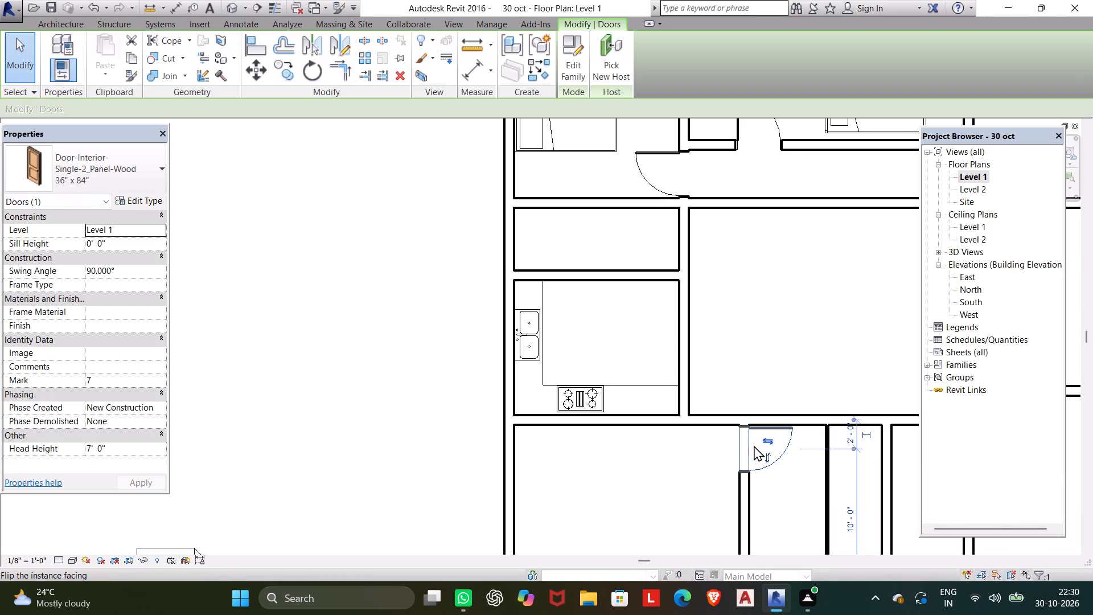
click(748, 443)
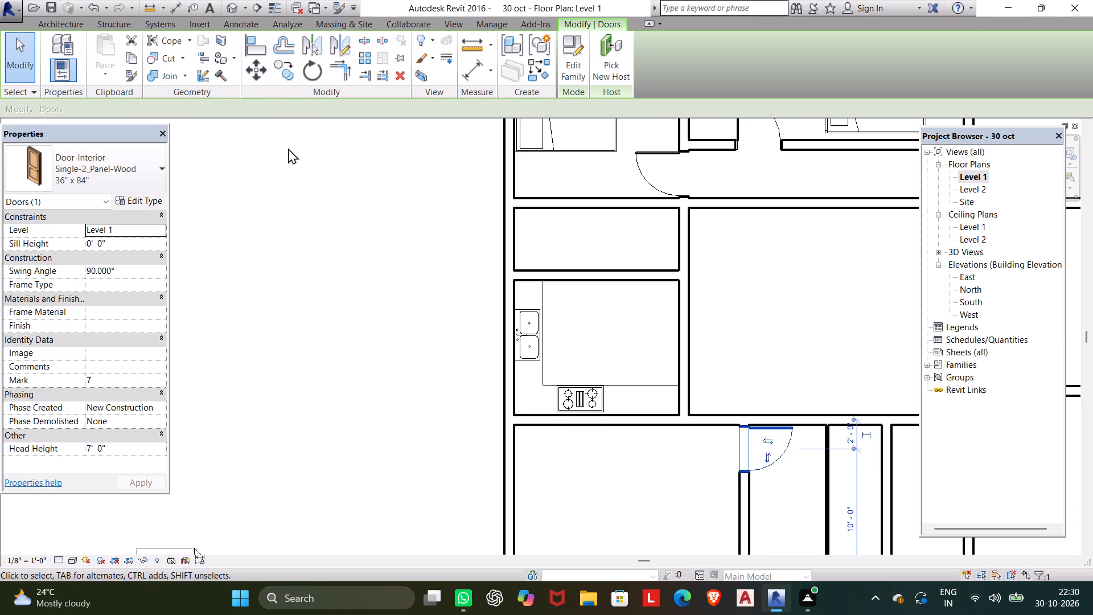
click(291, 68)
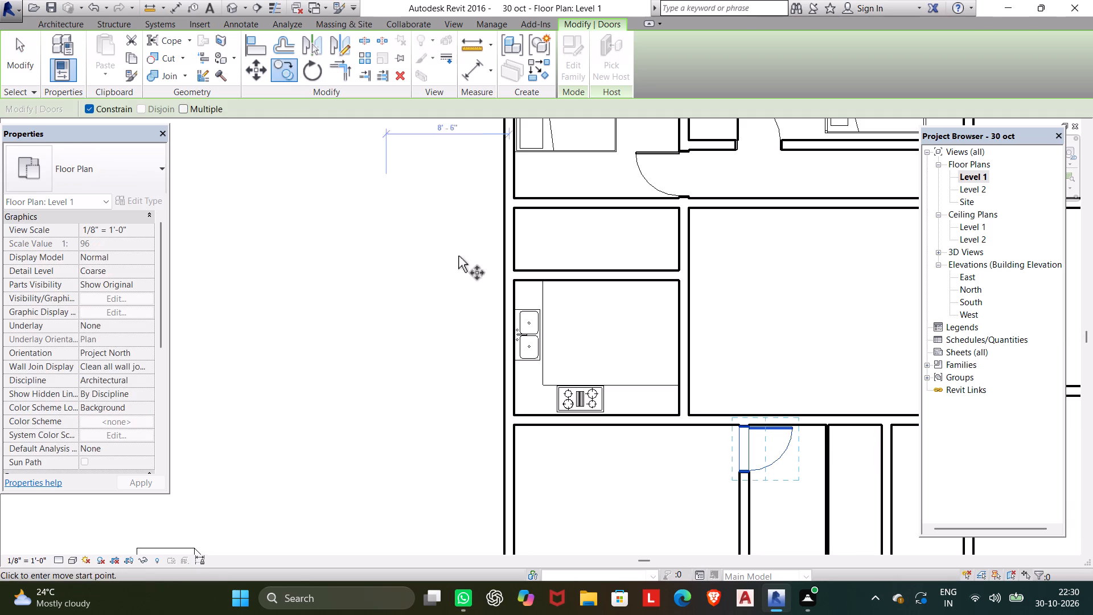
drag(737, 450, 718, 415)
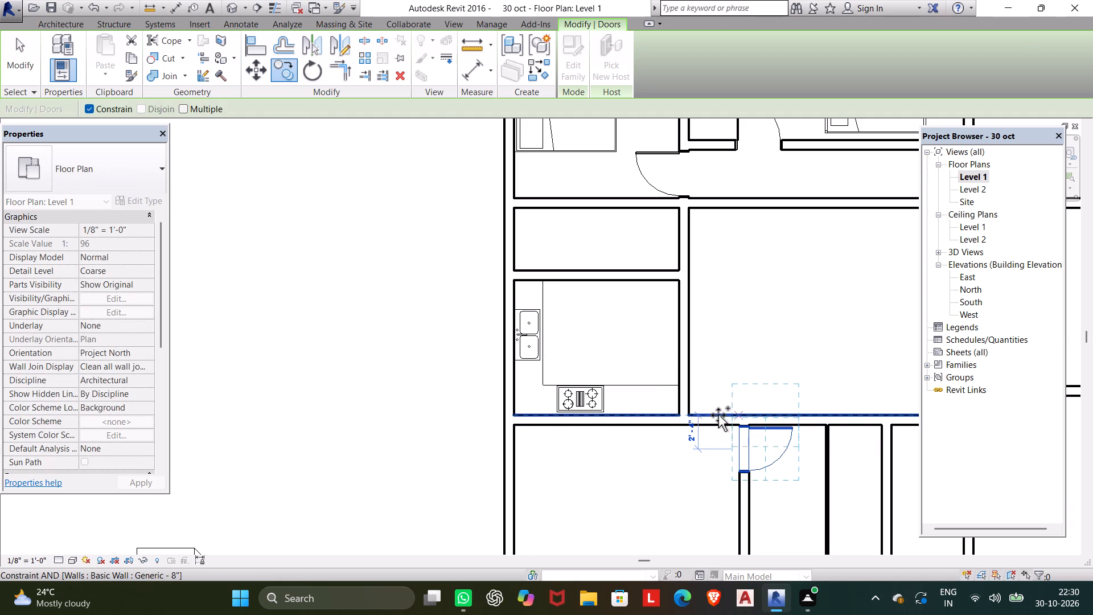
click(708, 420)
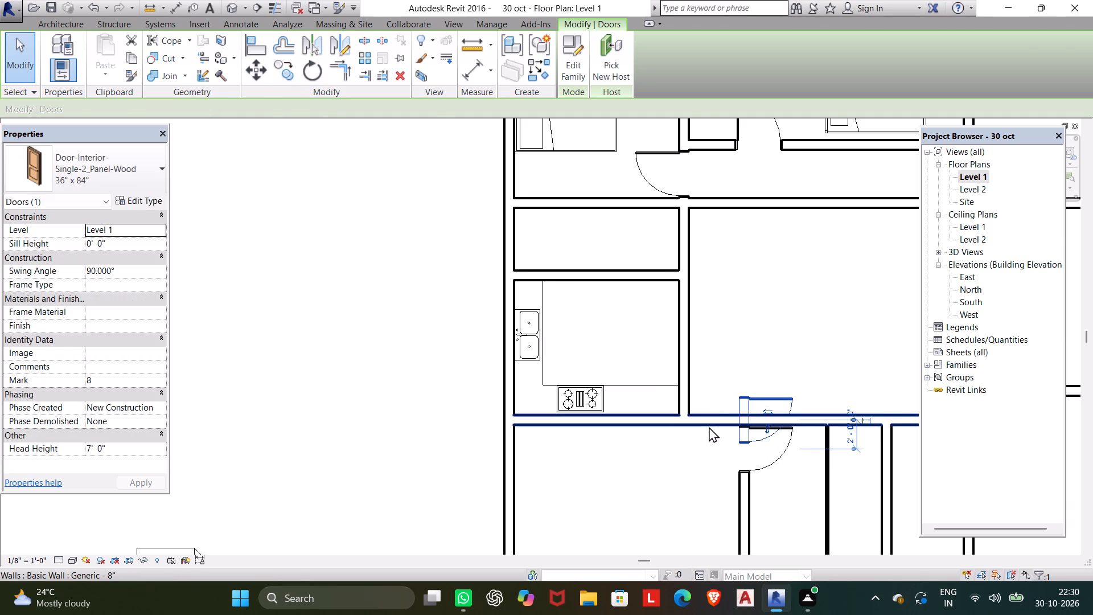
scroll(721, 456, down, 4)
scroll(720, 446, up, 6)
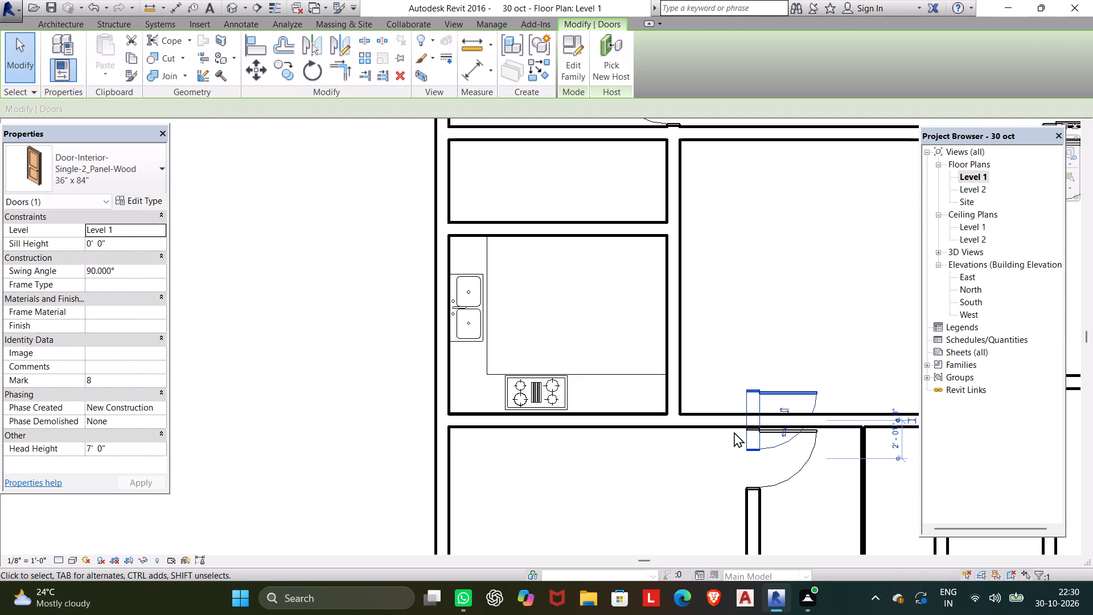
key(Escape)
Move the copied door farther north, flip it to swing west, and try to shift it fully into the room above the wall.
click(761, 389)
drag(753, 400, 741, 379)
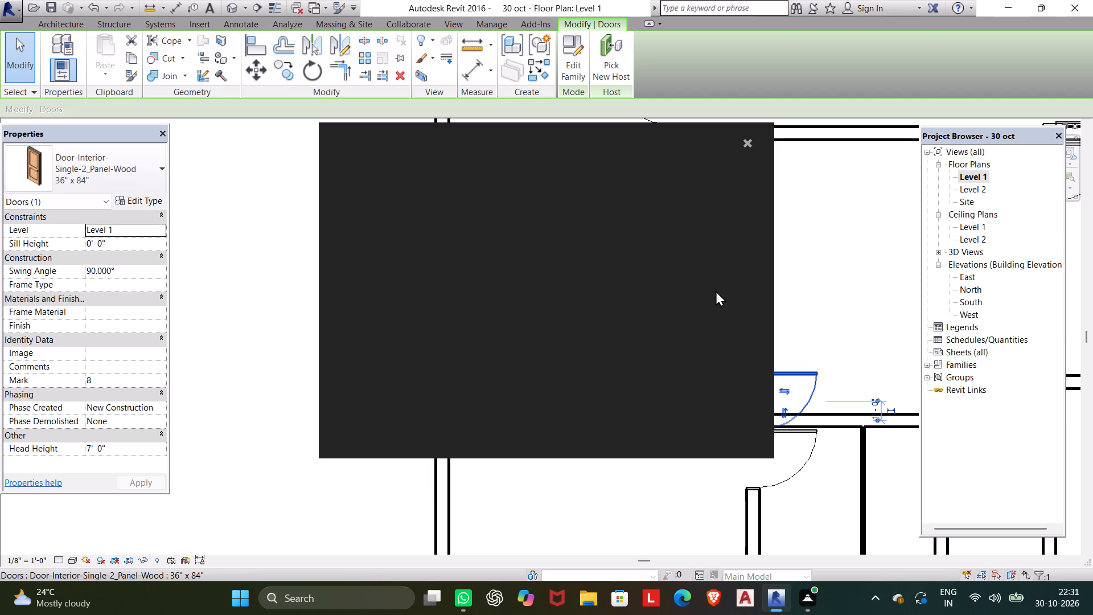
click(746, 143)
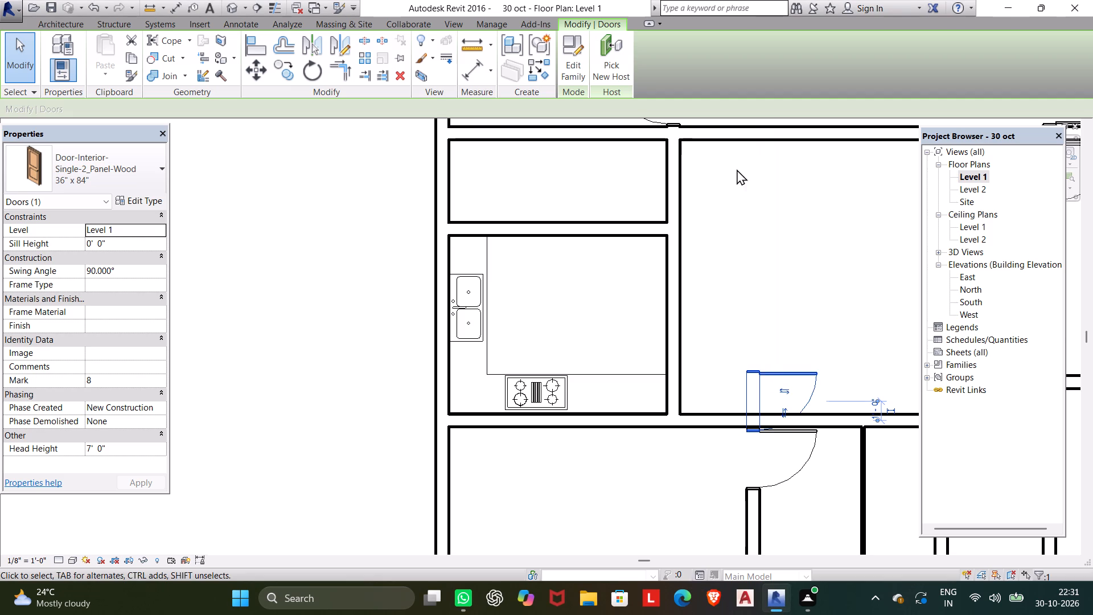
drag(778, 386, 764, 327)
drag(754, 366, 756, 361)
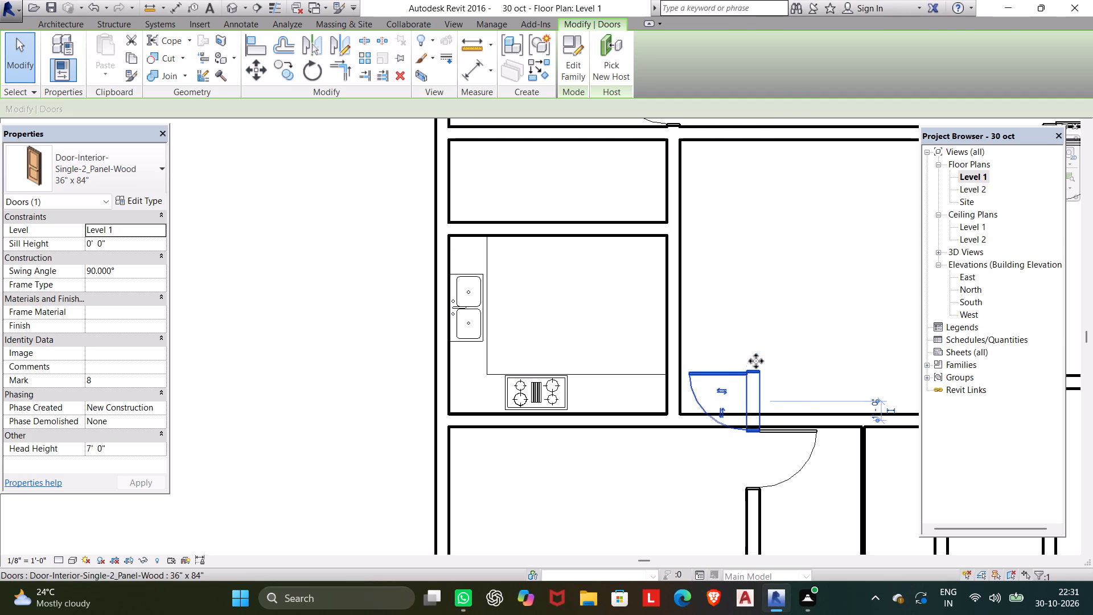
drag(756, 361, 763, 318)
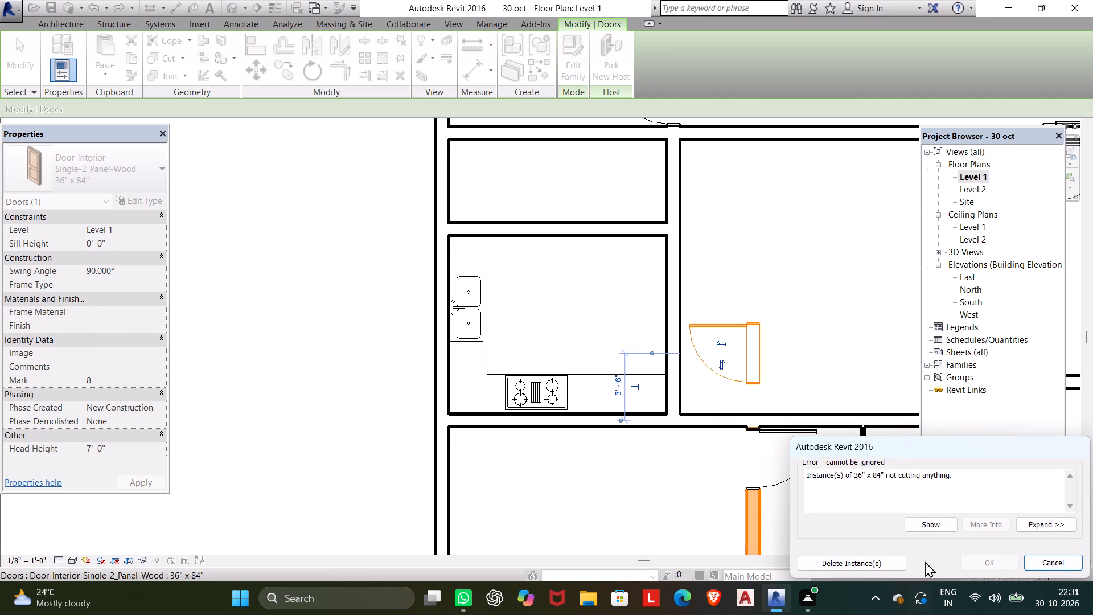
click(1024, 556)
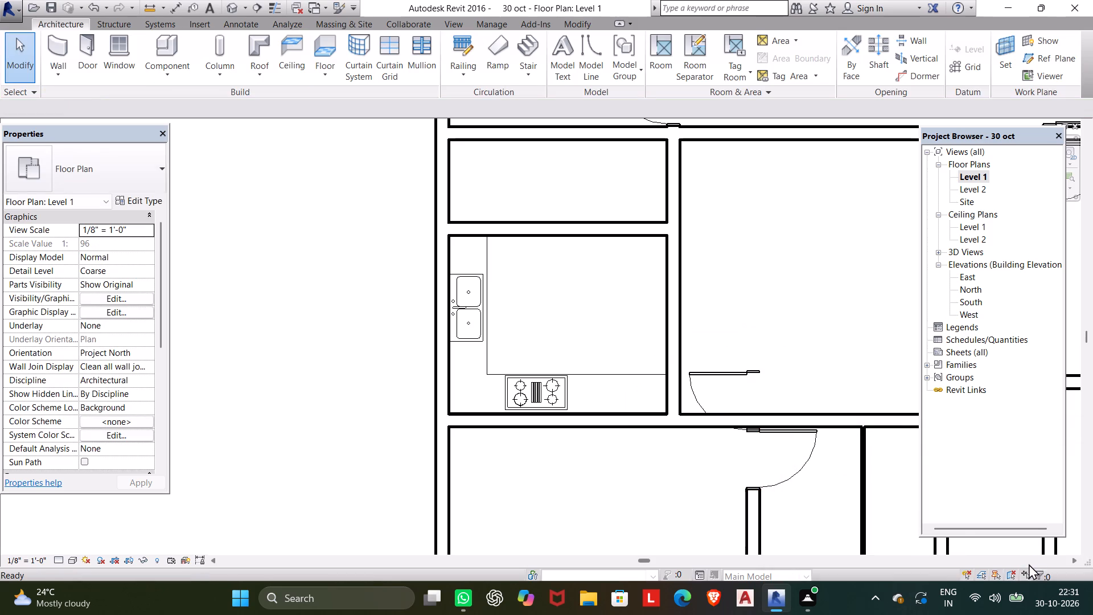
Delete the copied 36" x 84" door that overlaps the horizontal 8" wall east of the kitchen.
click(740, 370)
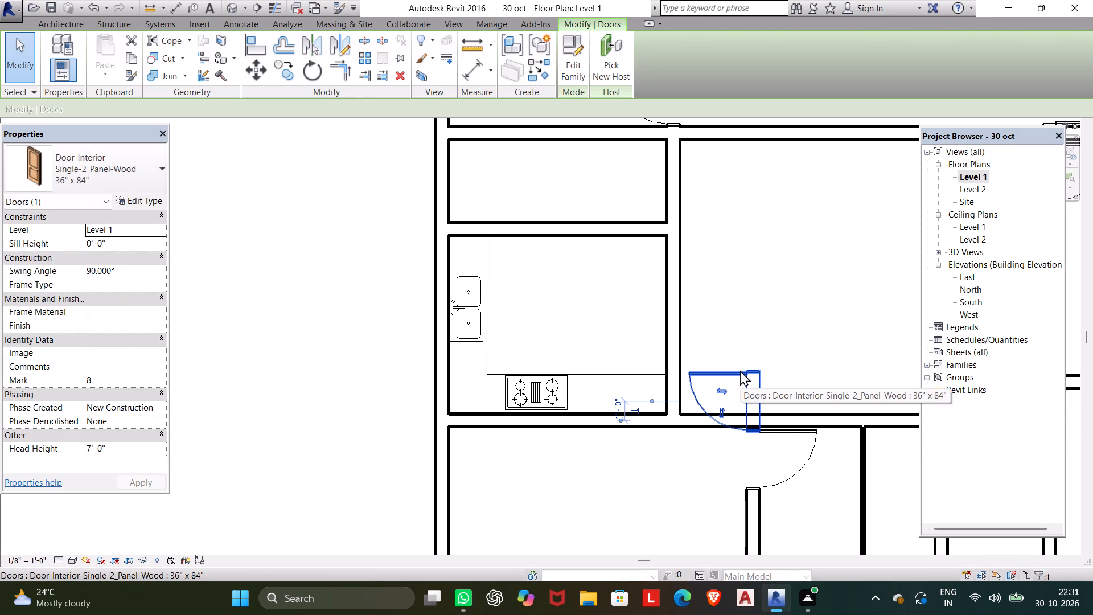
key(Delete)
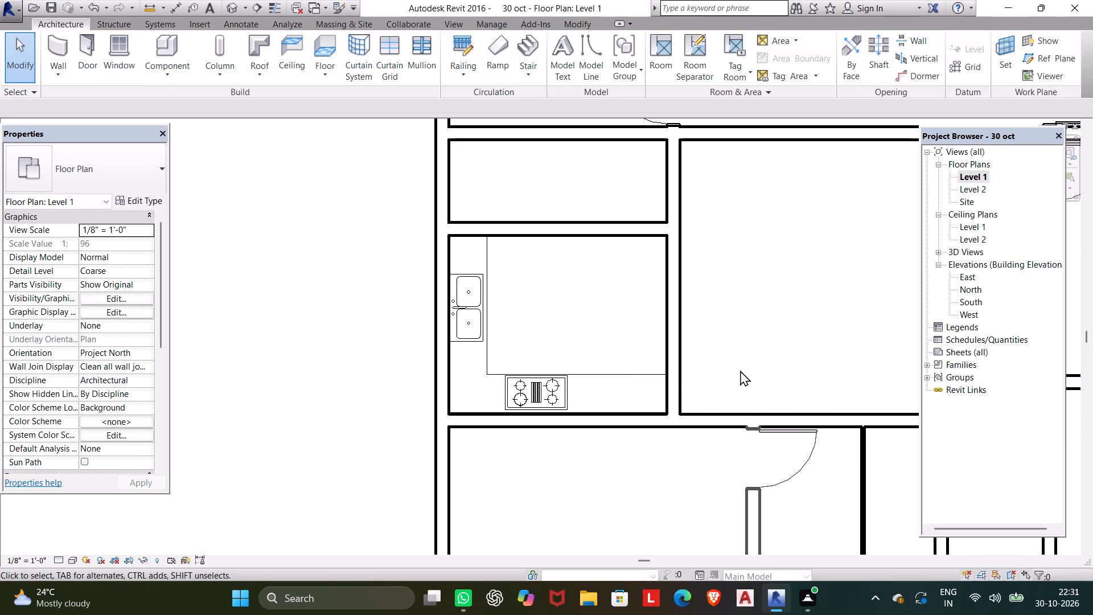
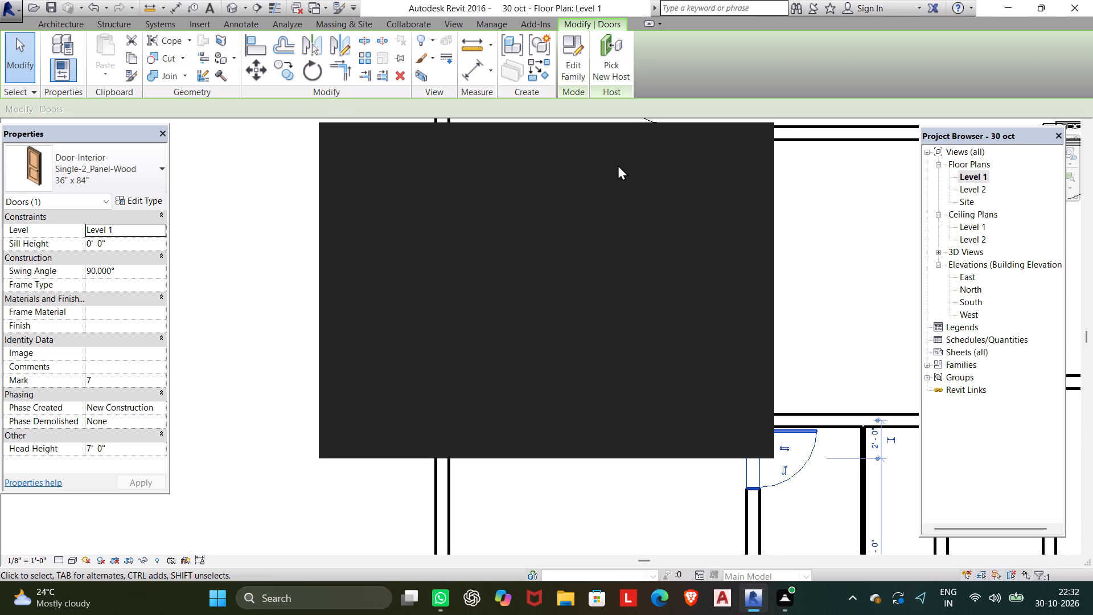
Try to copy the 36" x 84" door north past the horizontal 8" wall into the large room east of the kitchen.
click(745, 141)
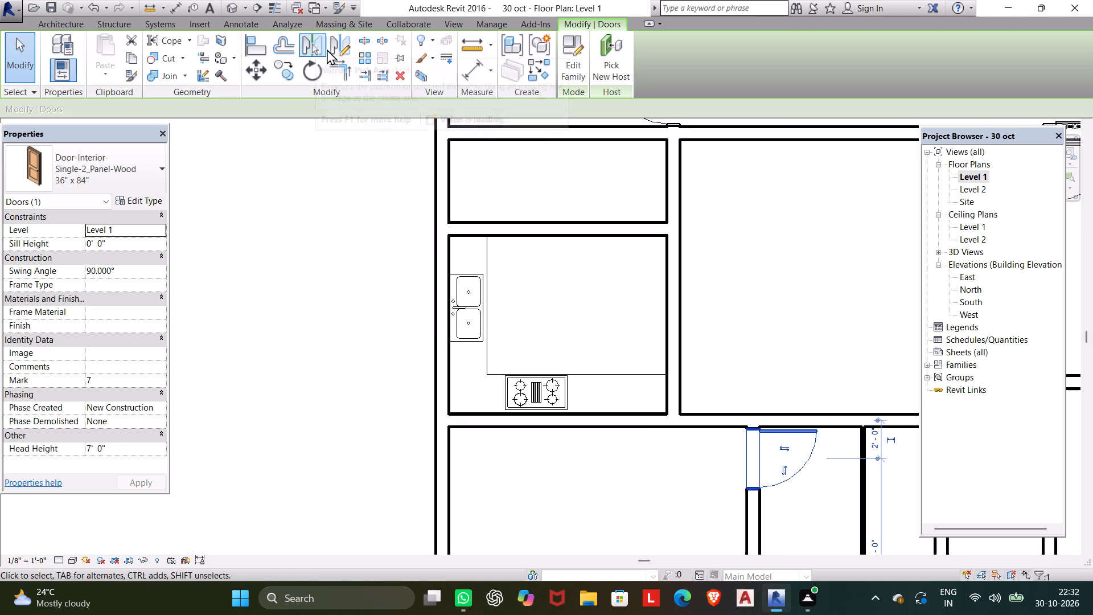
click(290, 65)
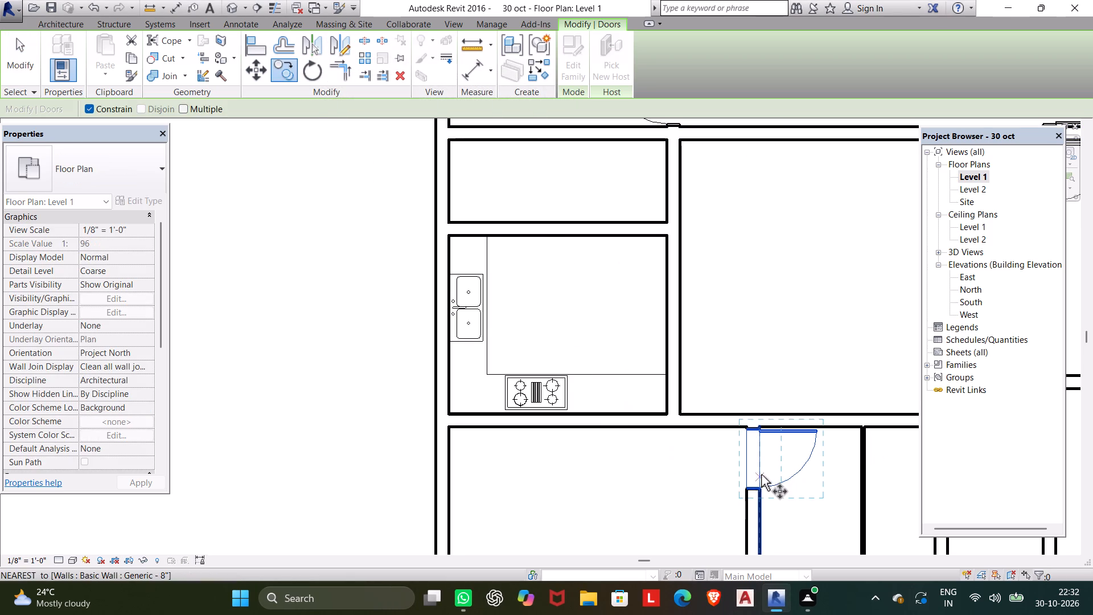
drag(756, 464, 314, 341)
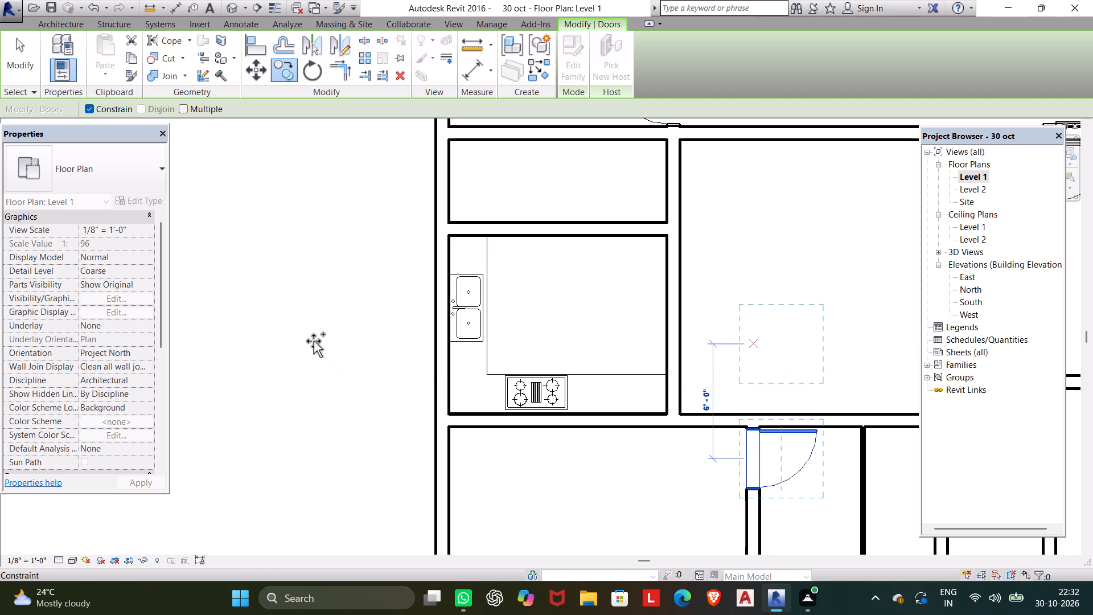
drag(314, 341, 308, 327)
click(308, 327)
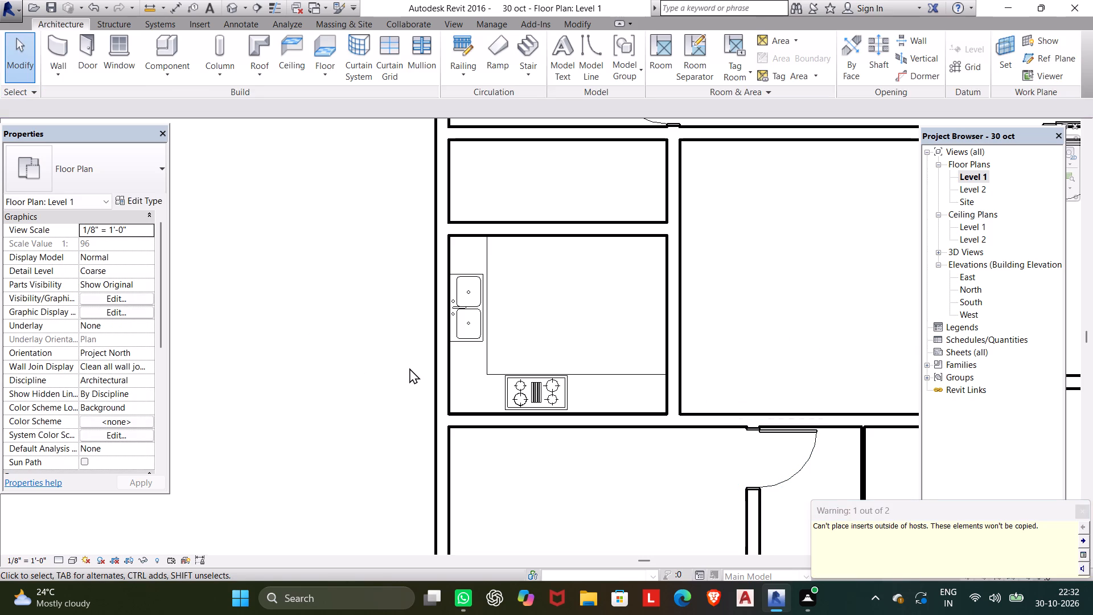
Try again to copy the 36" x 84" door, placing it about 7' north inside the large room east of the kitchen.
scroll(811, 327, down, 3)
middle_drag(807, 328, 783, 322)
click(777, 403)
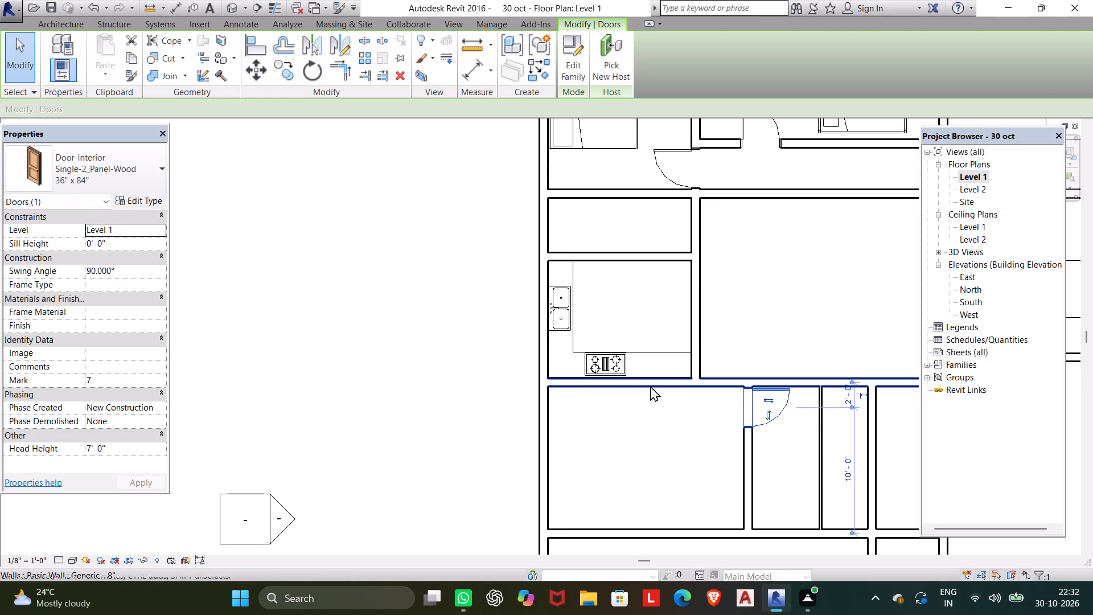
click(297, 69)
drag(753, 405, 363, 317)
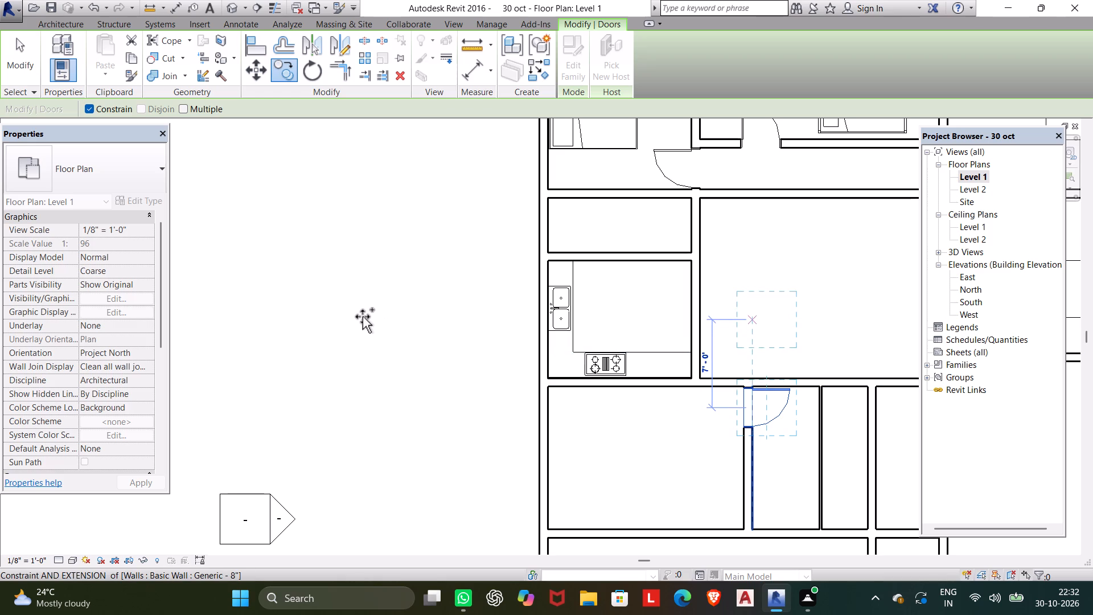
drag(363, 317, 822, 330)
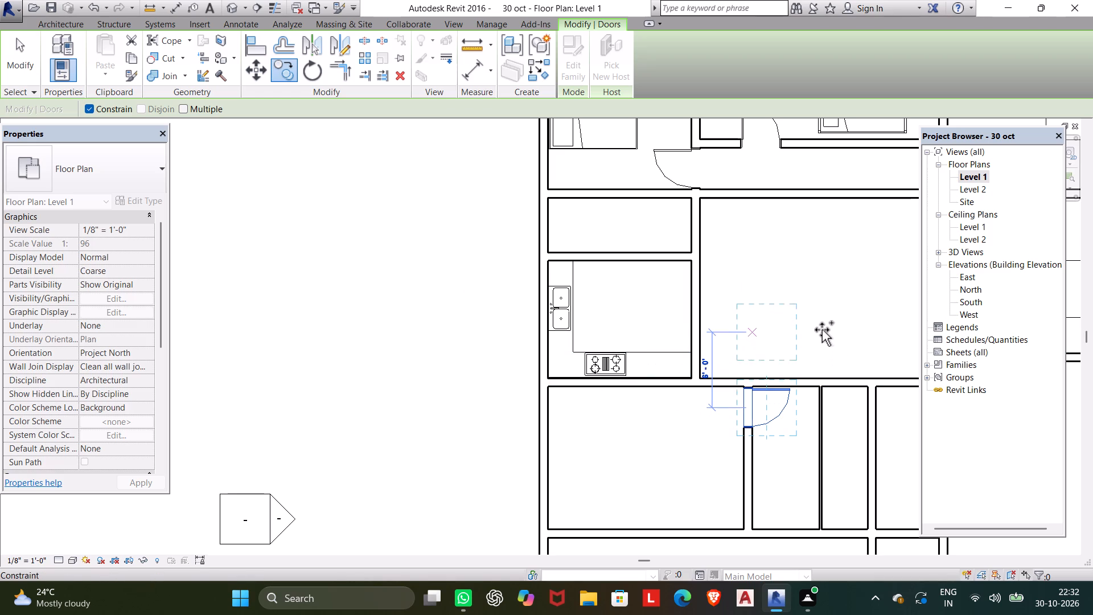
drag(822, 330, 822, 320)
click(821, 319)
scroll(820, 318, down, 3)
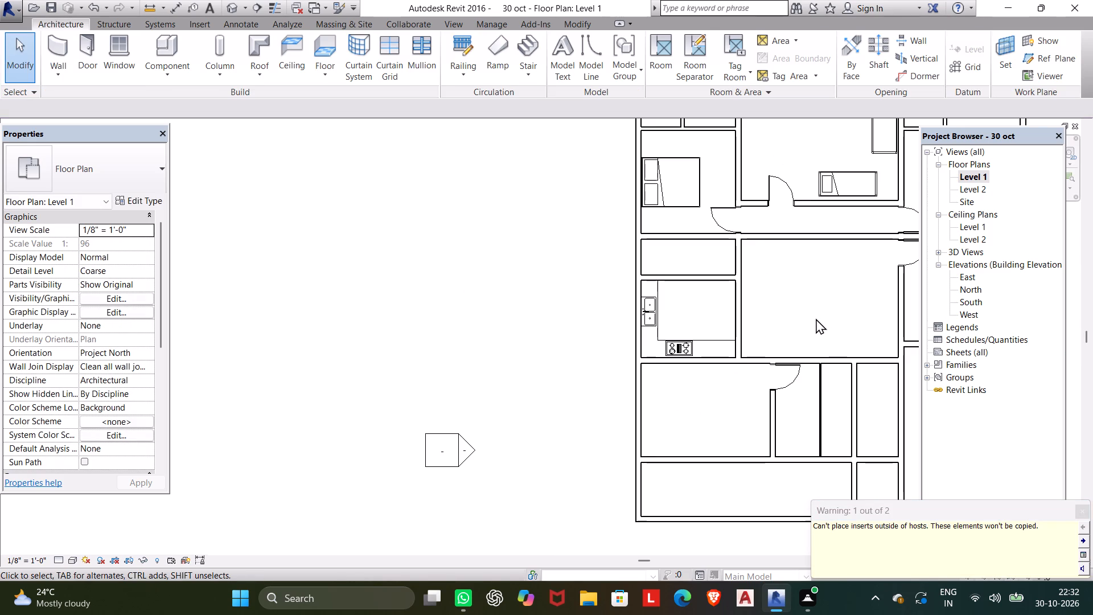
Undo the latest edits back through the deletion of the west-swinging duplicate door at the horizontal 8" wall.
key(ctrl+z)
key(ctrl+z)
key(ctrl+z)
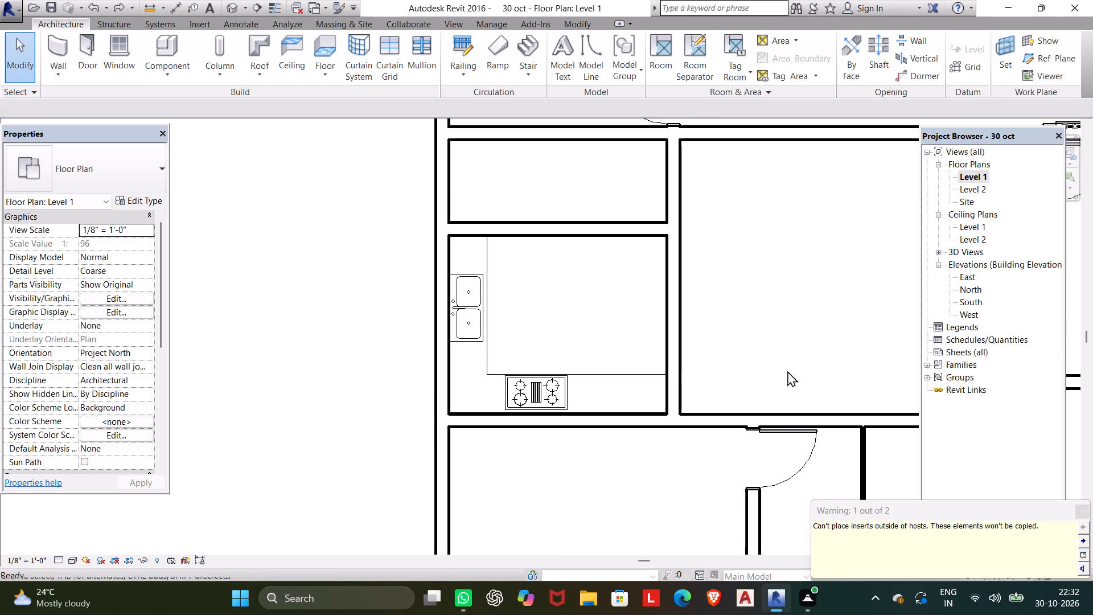
Delete the west-swinging 36" x 84" duplicate door that overlaps the horizontal 8" wall east of the kitchen.
click(752, 371)
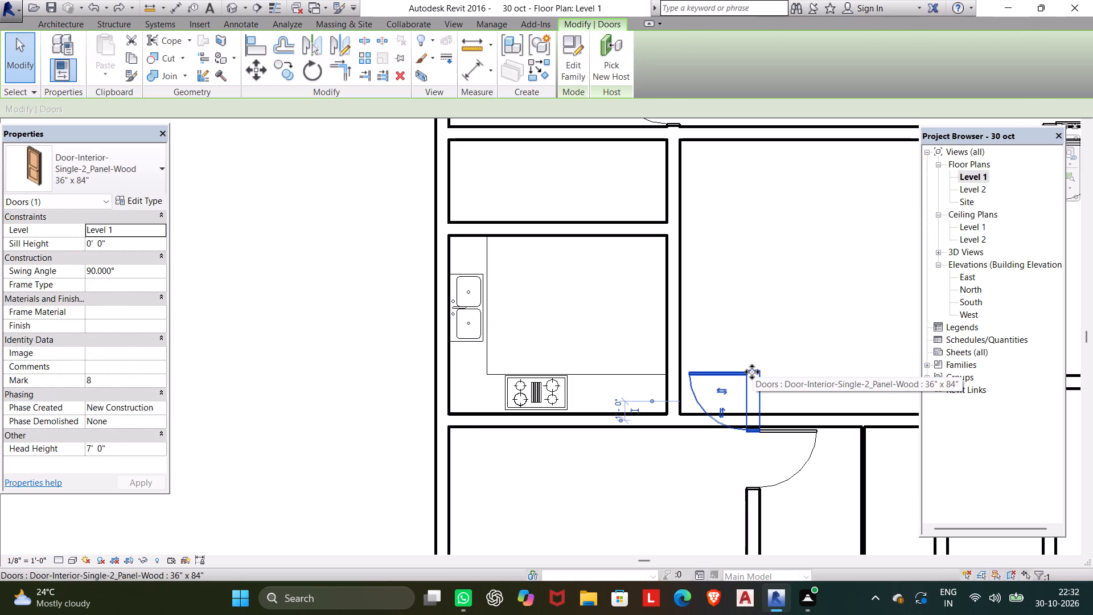
key(Delete)
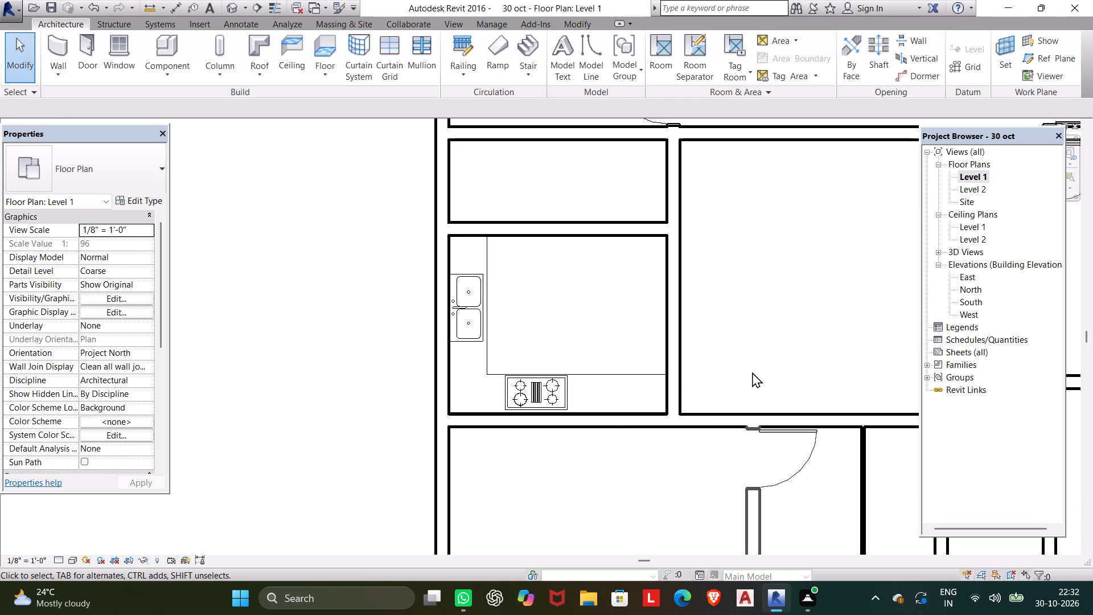
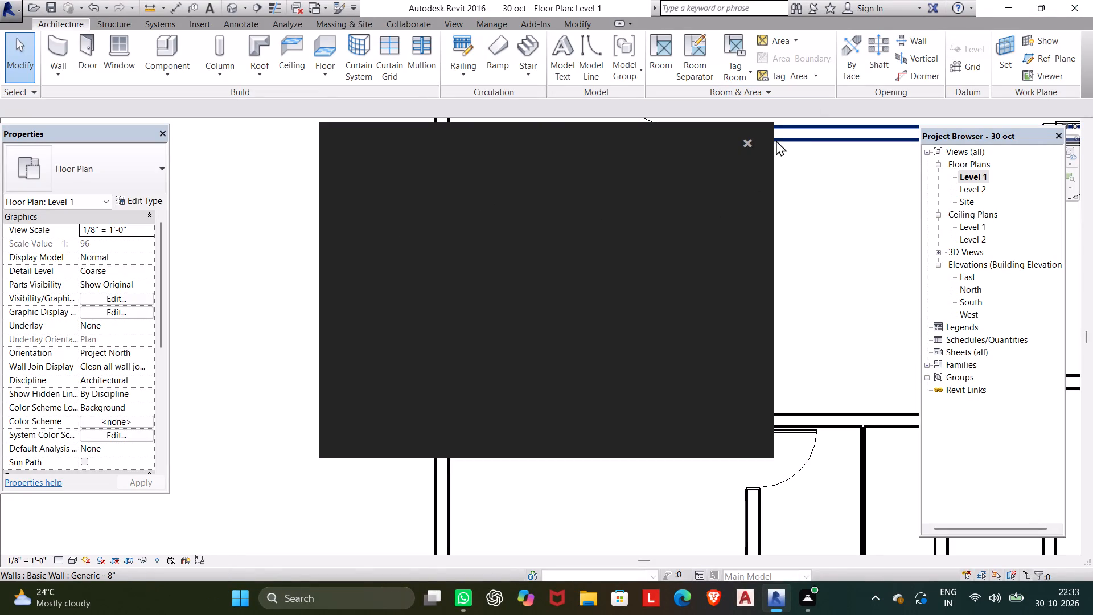
Delete the remaining 36" x 84" door at the north end of the vertical wall east of the room below the kitchen.
click(750, 142)
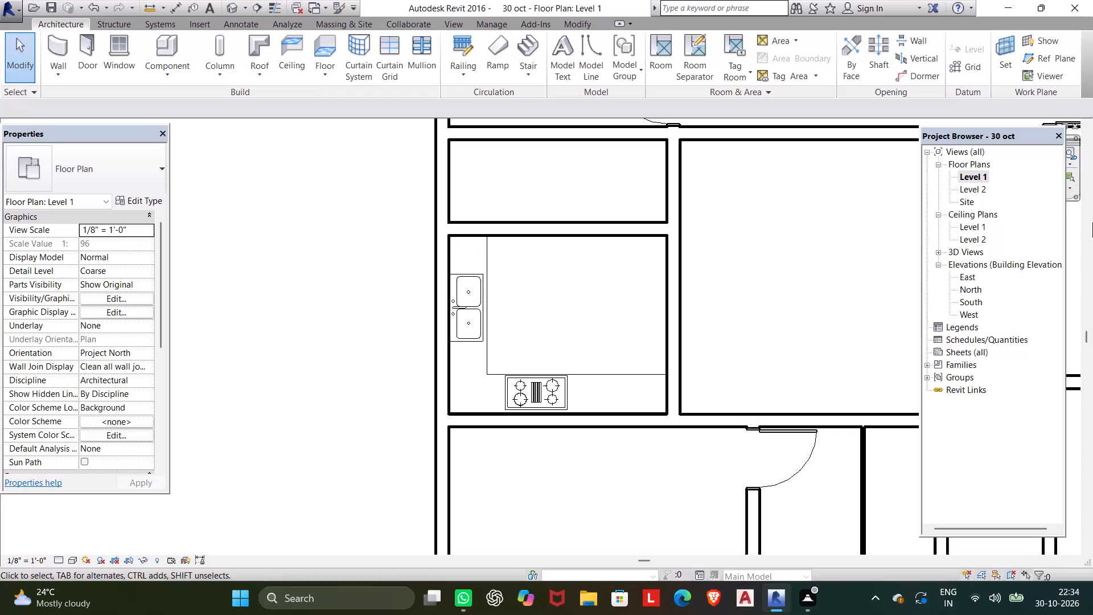
scroll(1076, 604, down, 1)
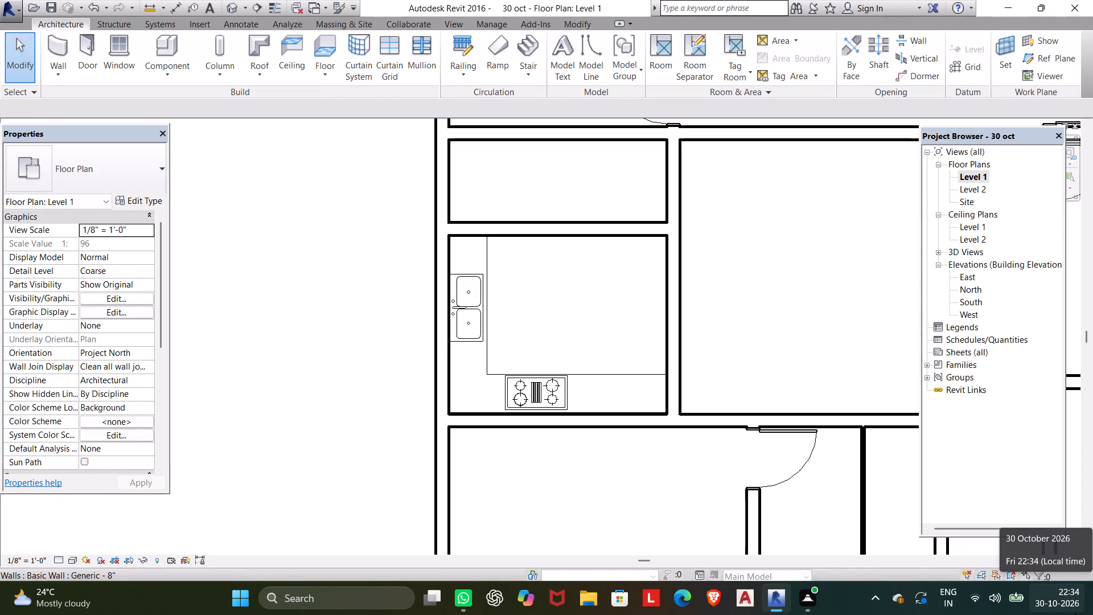
scroll(890, 306, down, 2)
middle_drag(889, 304, 823, 240)
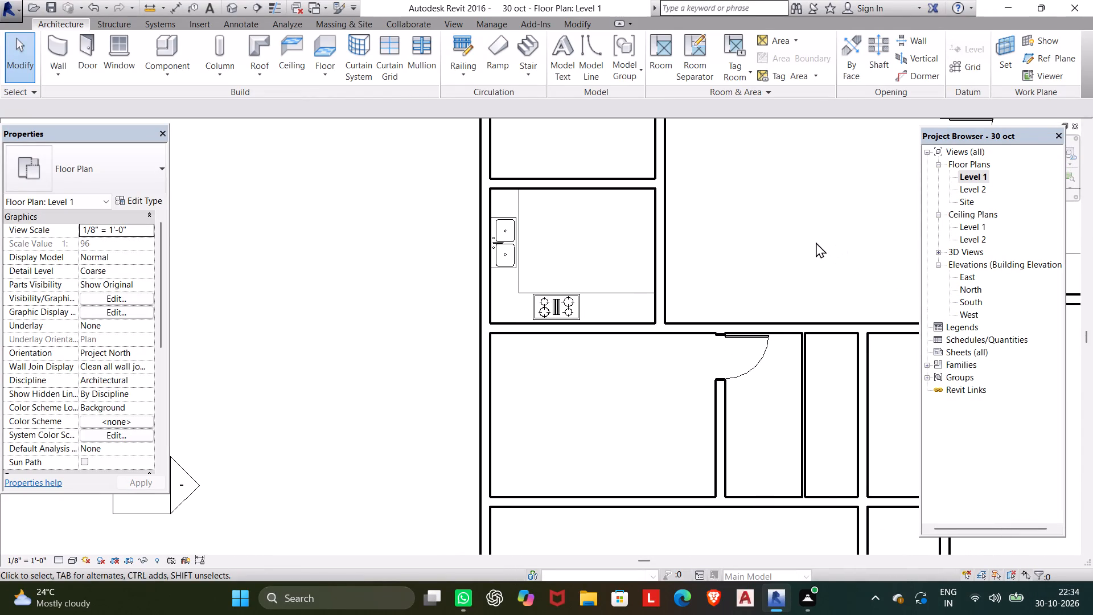
click(771, 347)
key(Delete)
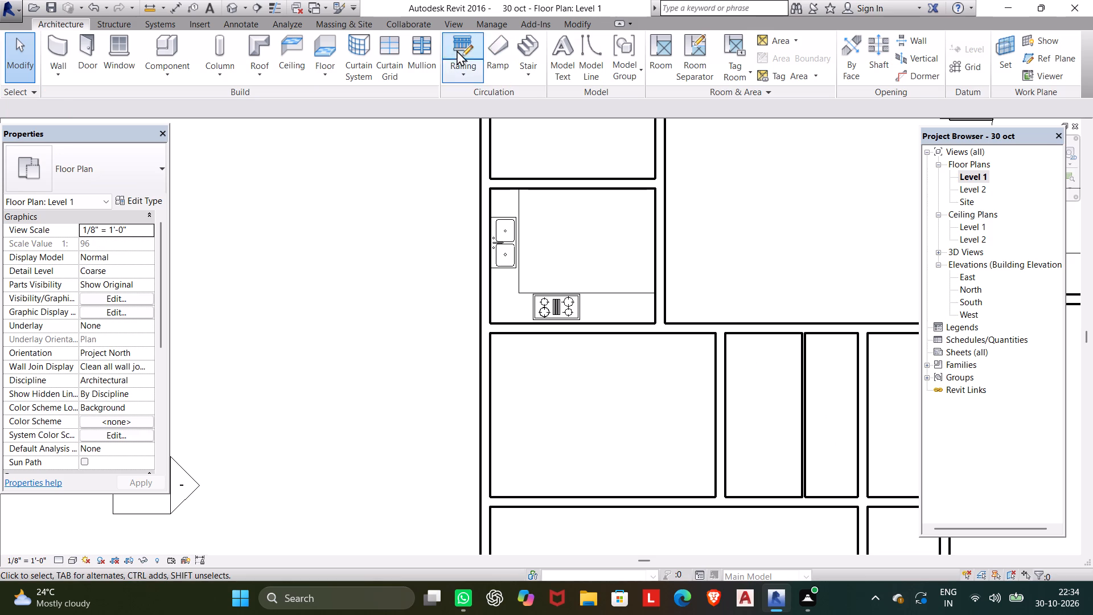
Load the Door-Interior-Single-2_Panel-Wood family from the Residential doors folder, picking the 20" x 96" type.
click(74, 54)
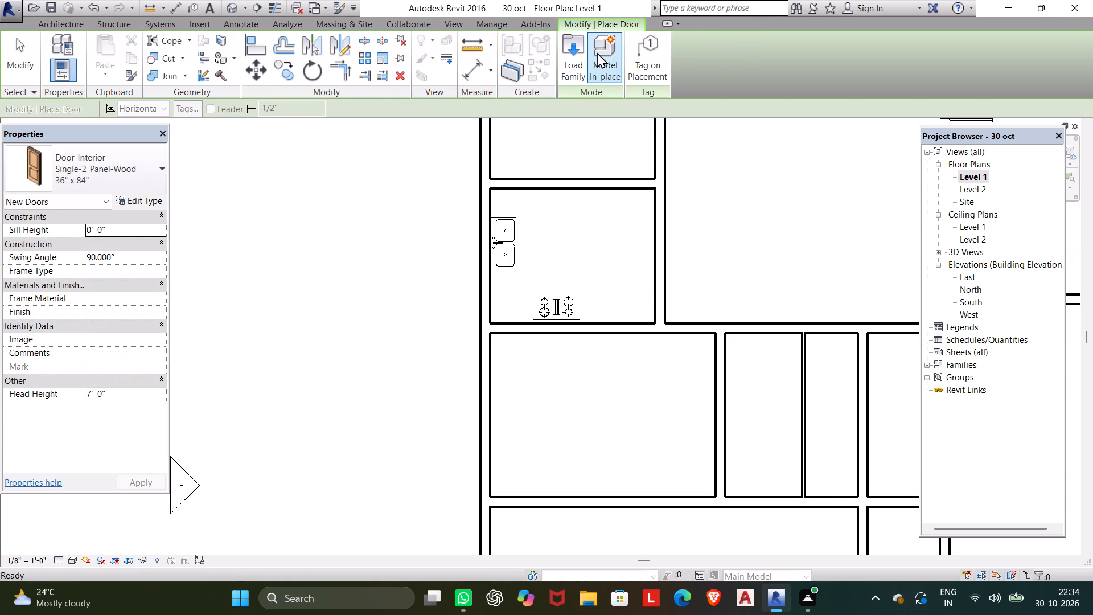
click(578, 47)
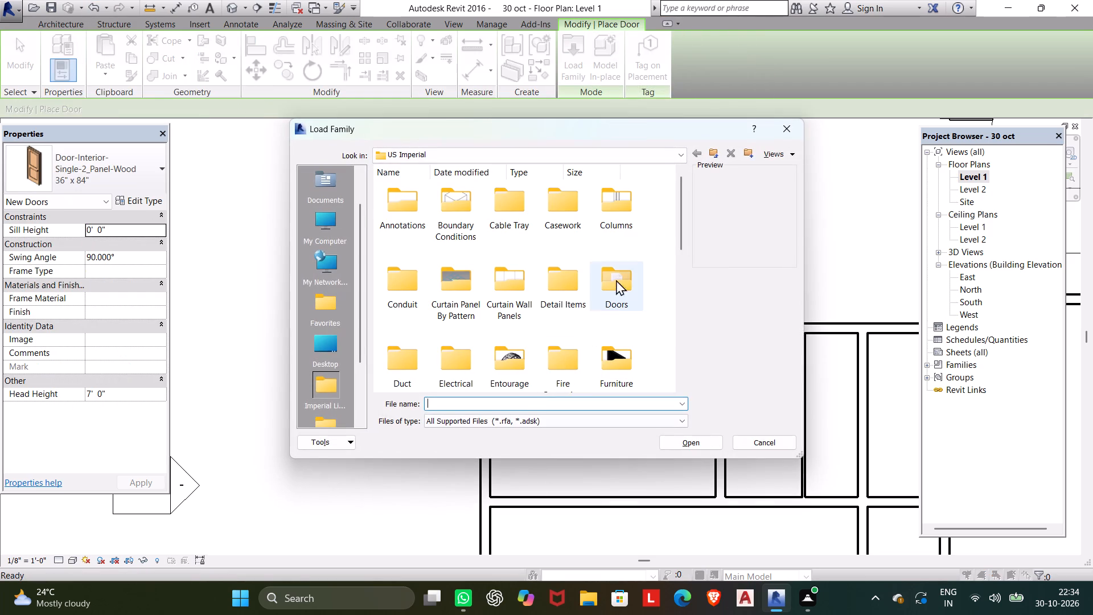
scroll(618, 318, down, 2)
scroll(615, 200, up, 3)
double_click(615, 277)
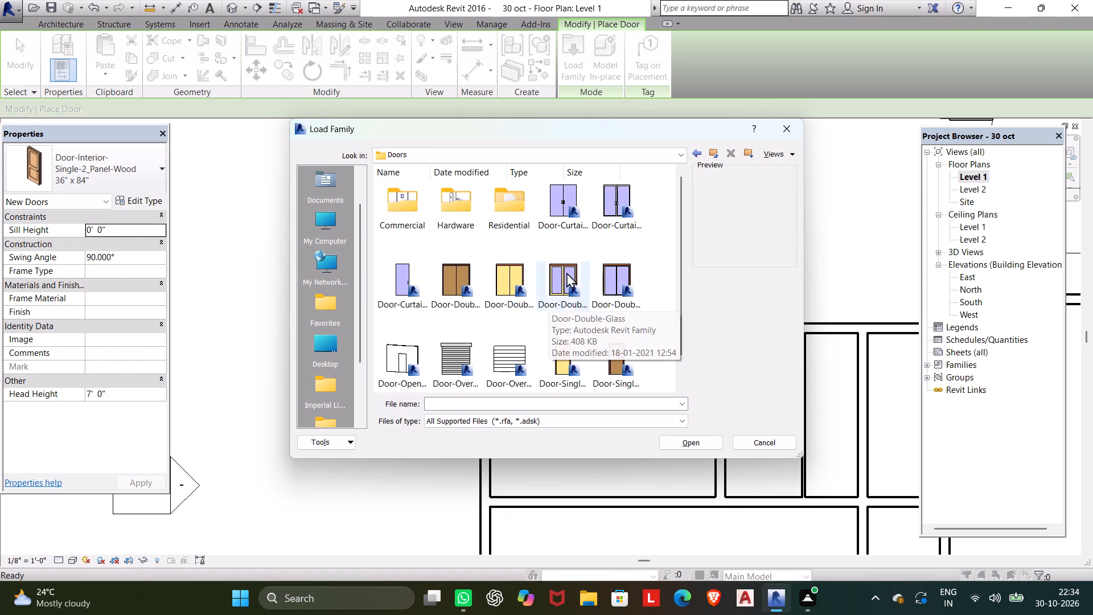
click(491, 205)
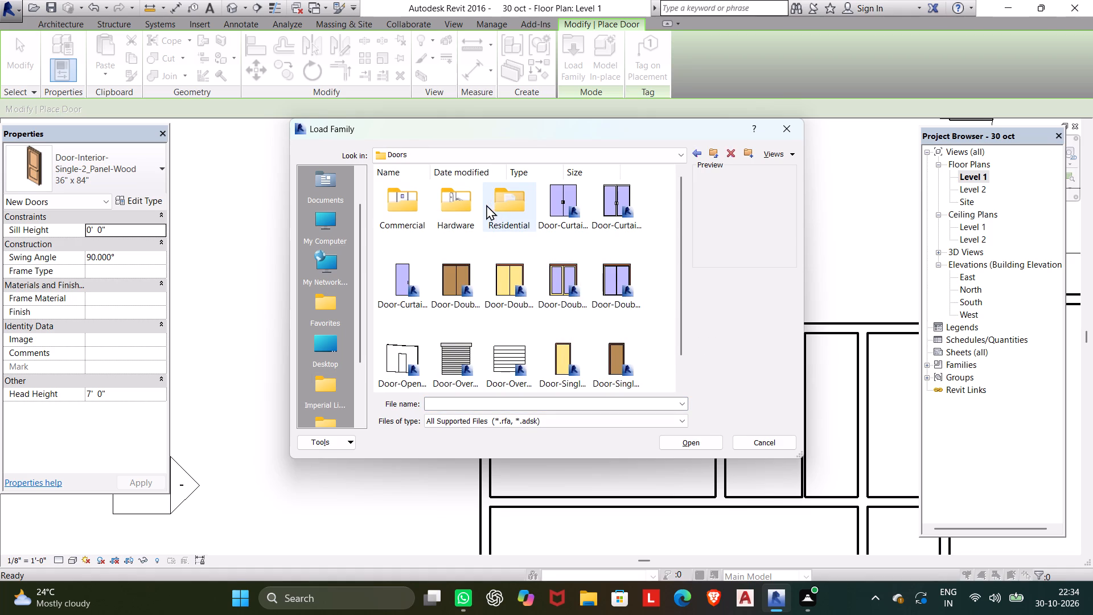
click(495, 209)
click(495, 207)
double_click(497, 208)
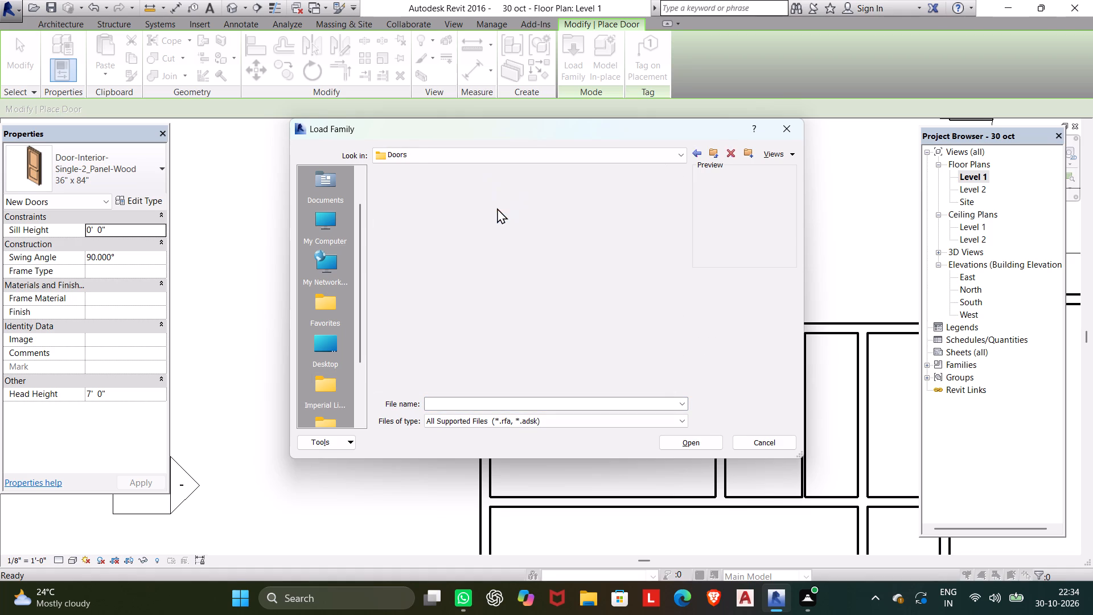
scroll(585, 235, down, 3)
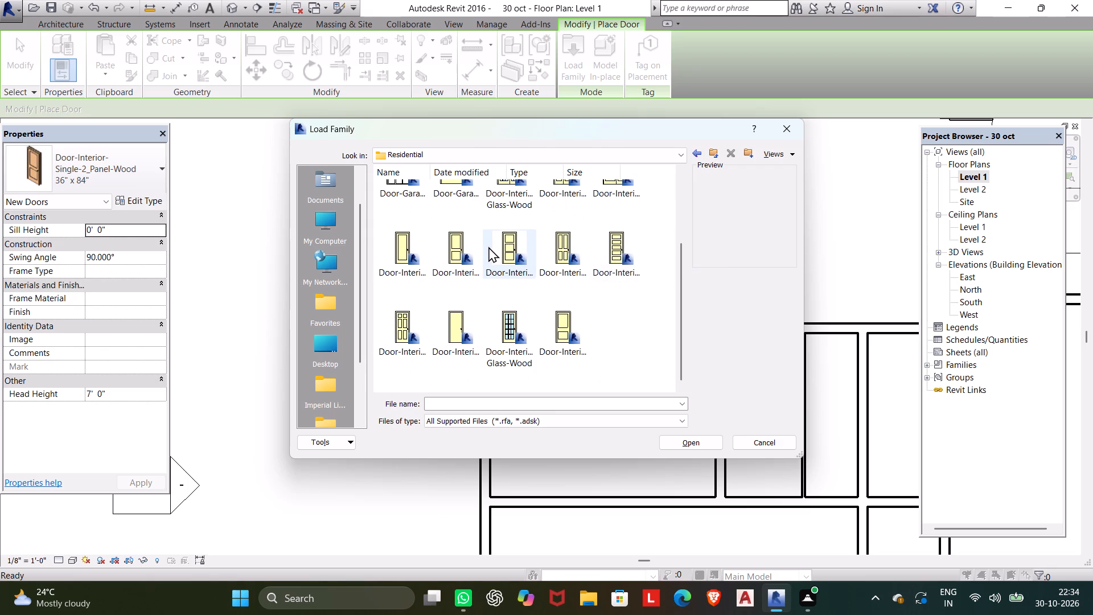
click(462, 243)
click(665, 445)
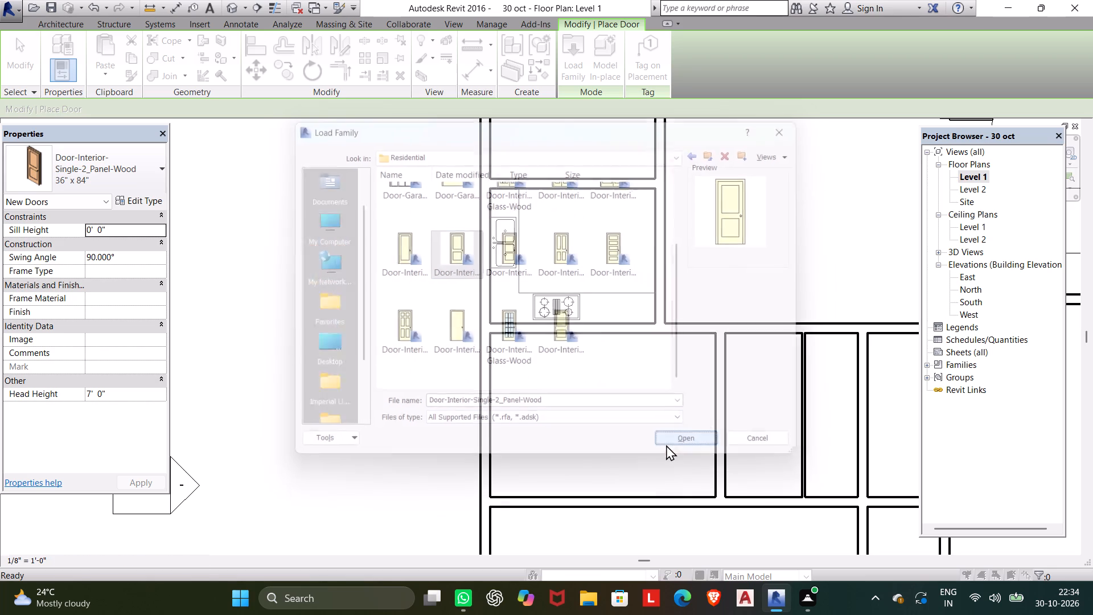
scroll(545, 307, down, 1)
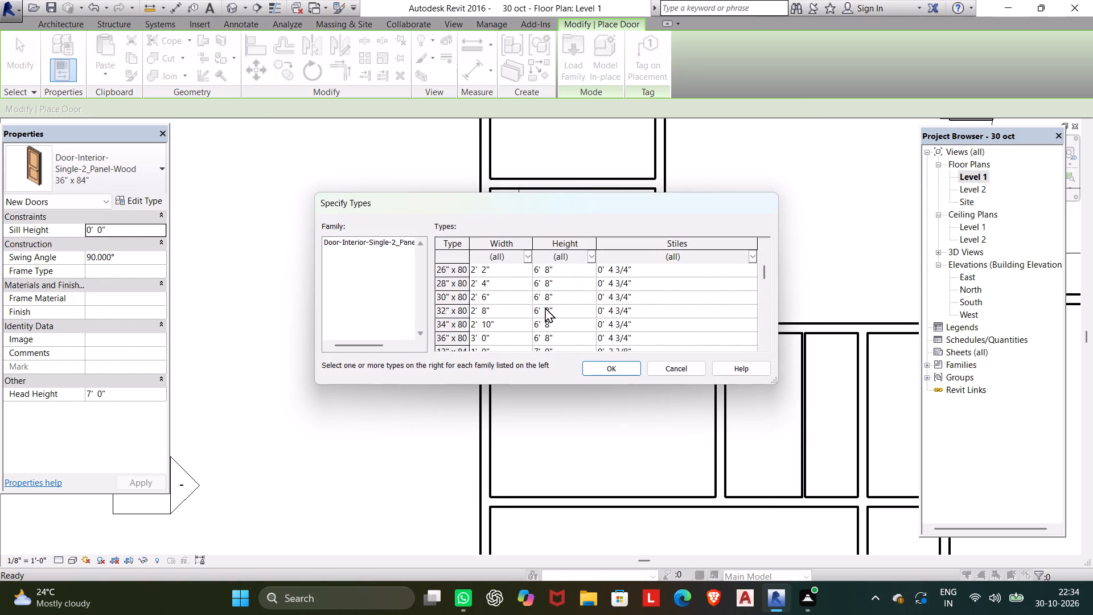
scroll(545, 307, down, 2)
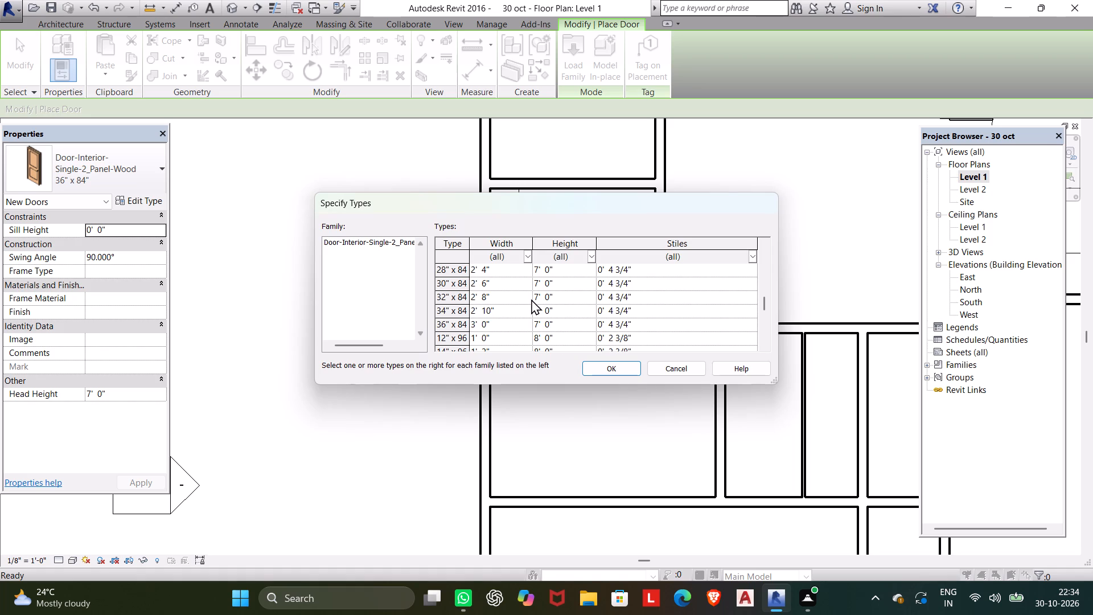
scroll(531, 299, down, 2)
scroll(531, 299, up, 2)
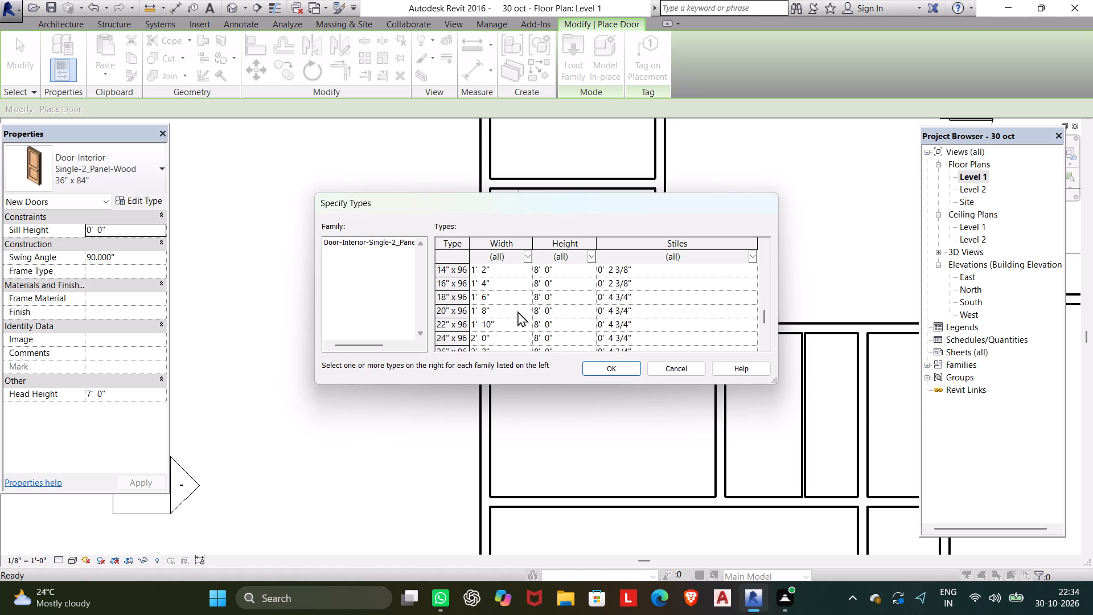
click(517, 311)
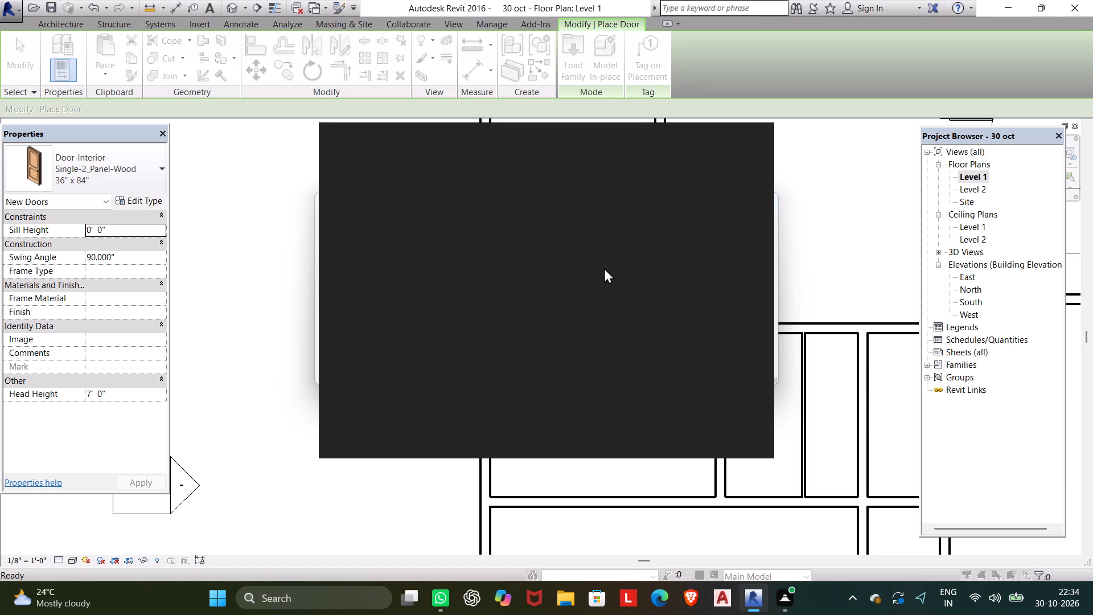
click(750, 140)
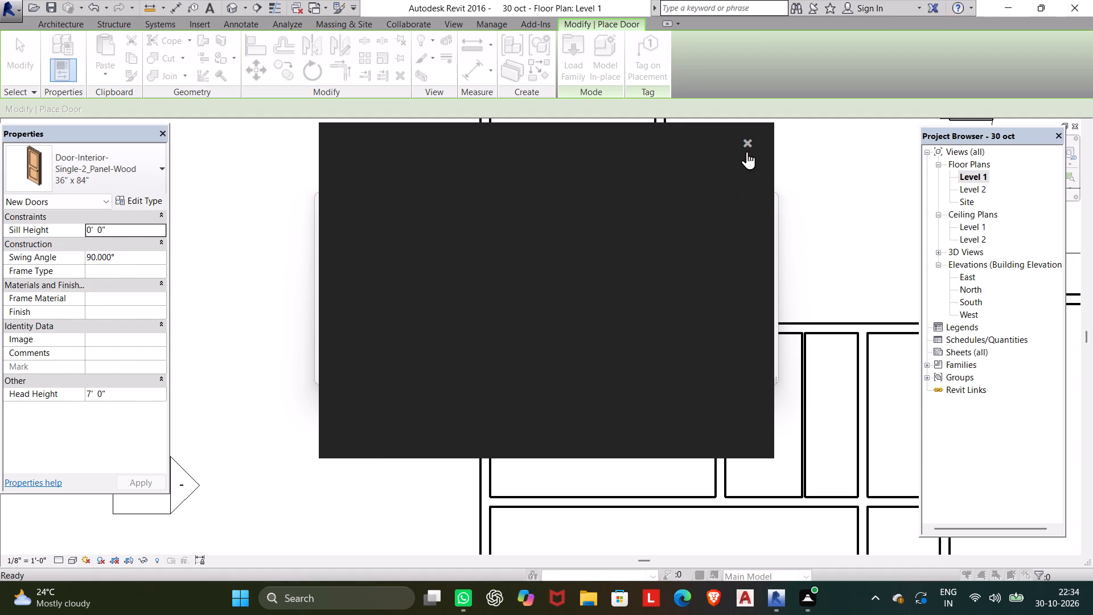
click(610, 370)
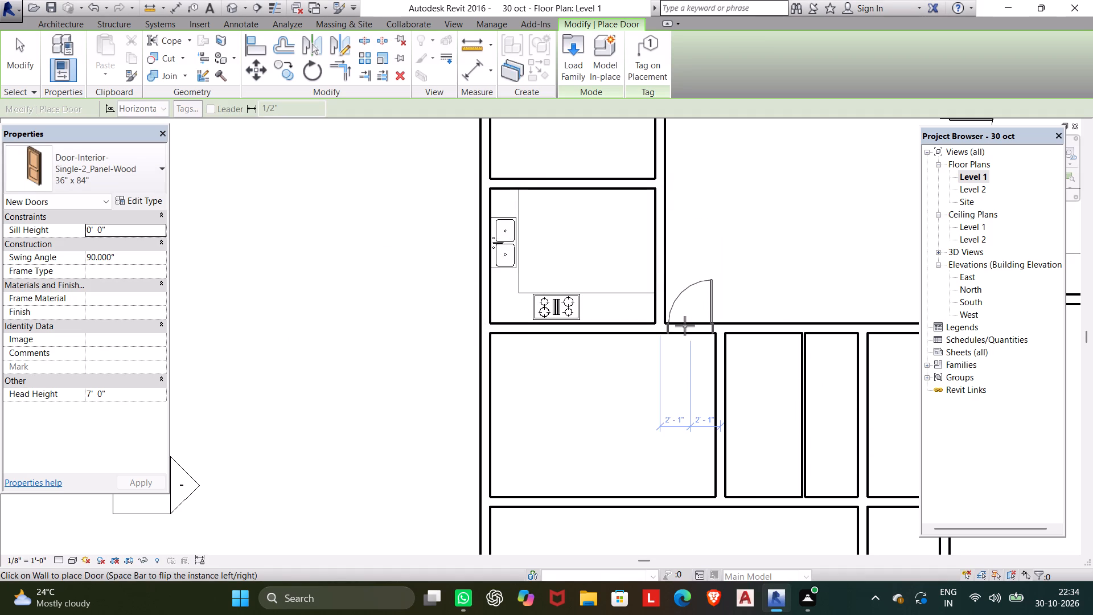
Place a south-swinging 36" x 84" door in the large room's south wall, centred 2'-1" east of the kitchen's east wall.
click(684, 347)
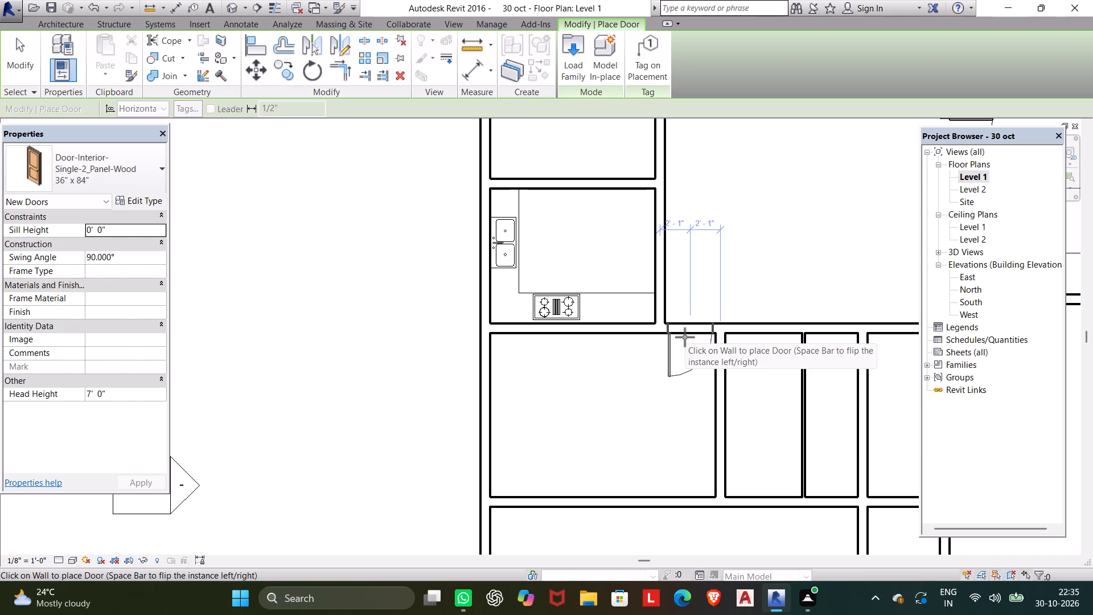
click(694, 337)
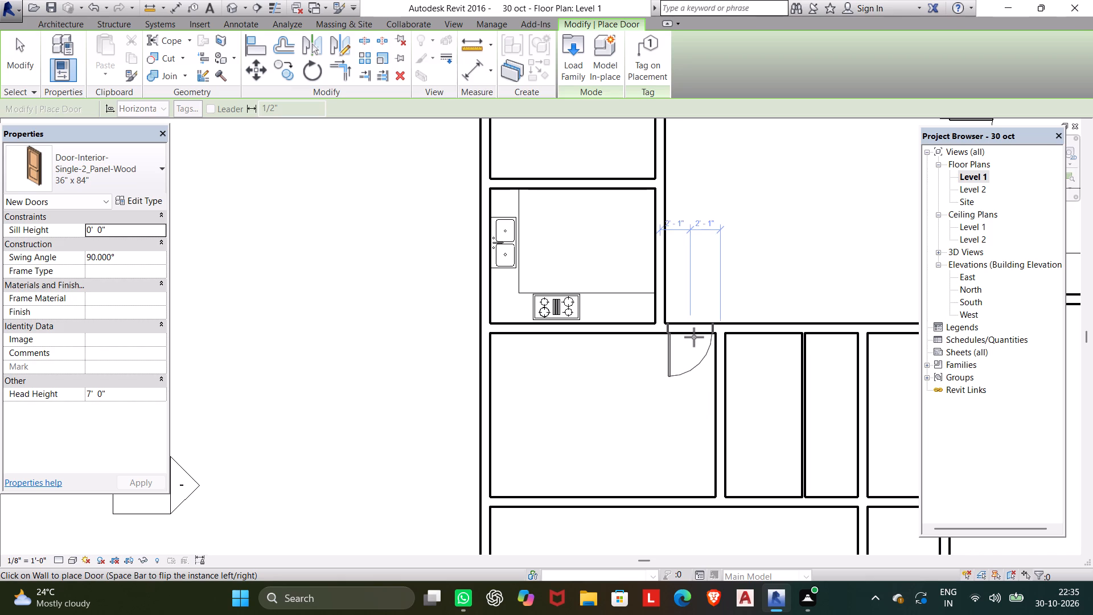
click(695, 347)
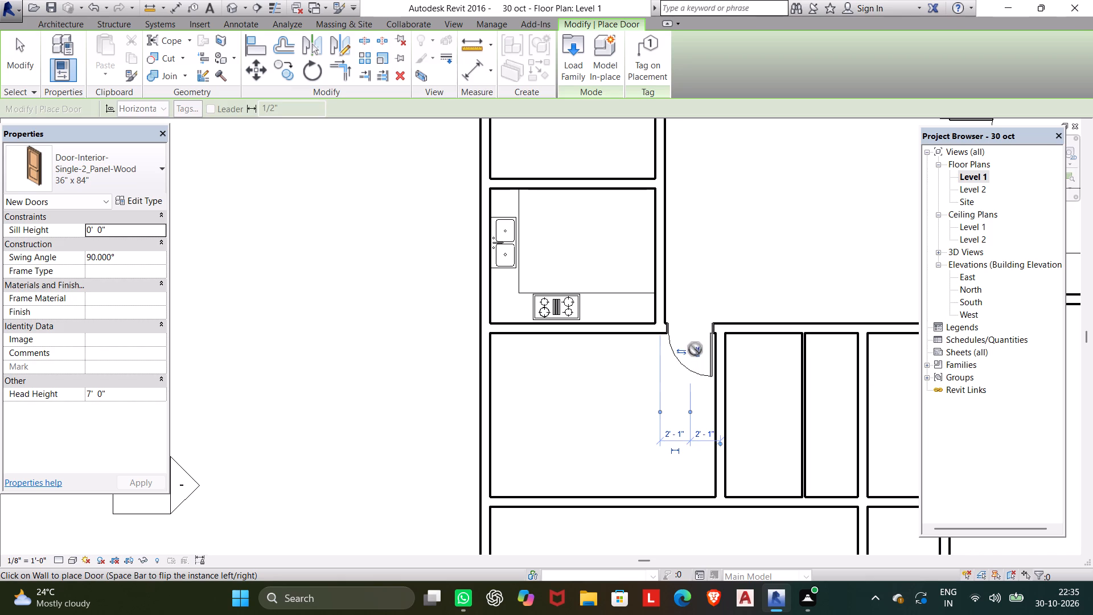
key(Escape)
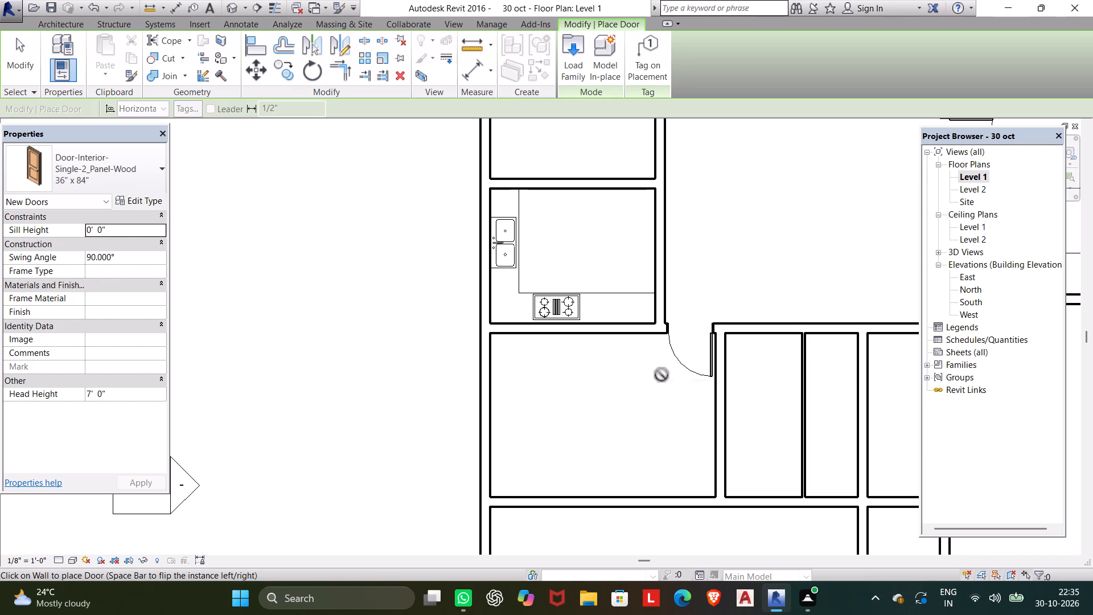
scroll(661, 375, down, 2)
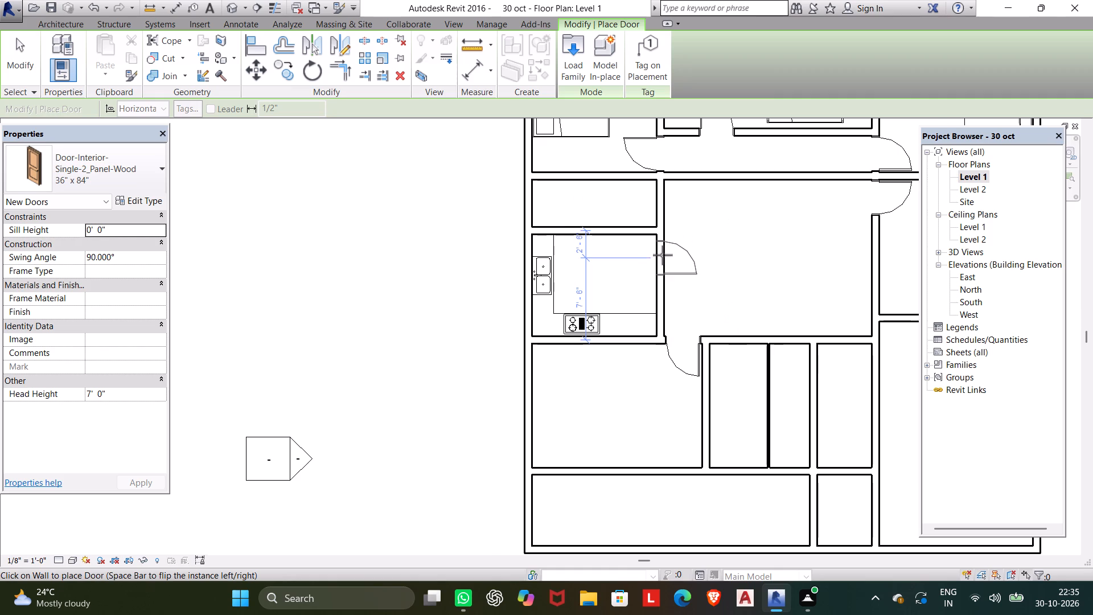
scroll(680, 286, down, 1)
middle_drag(672, 289, 438, 292)
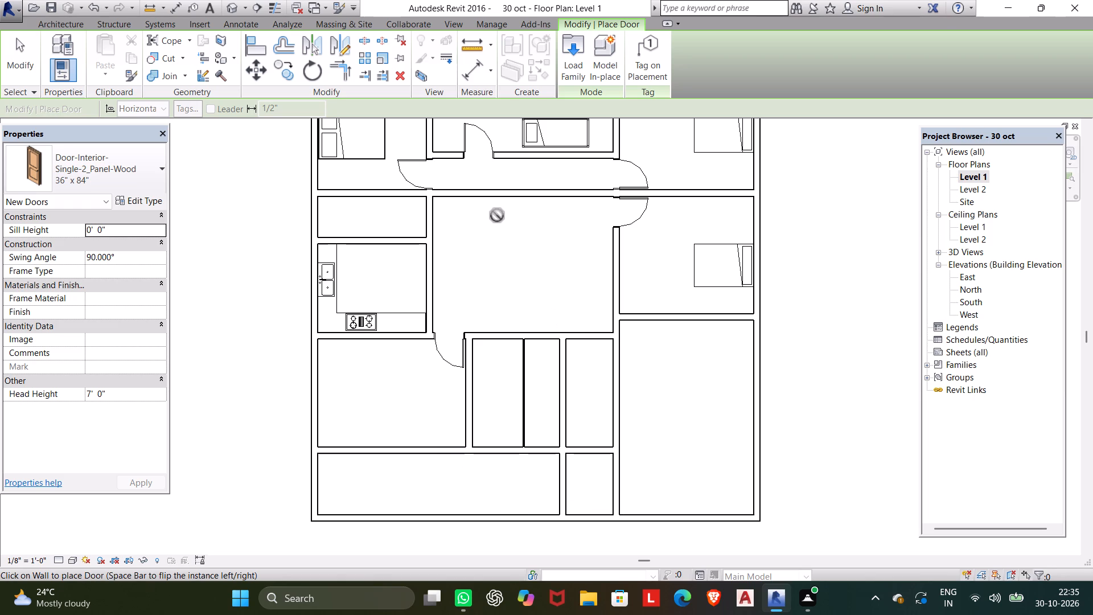
middle_drag(498, 206, 507, 265)
scroll(498, 206, down, 1)
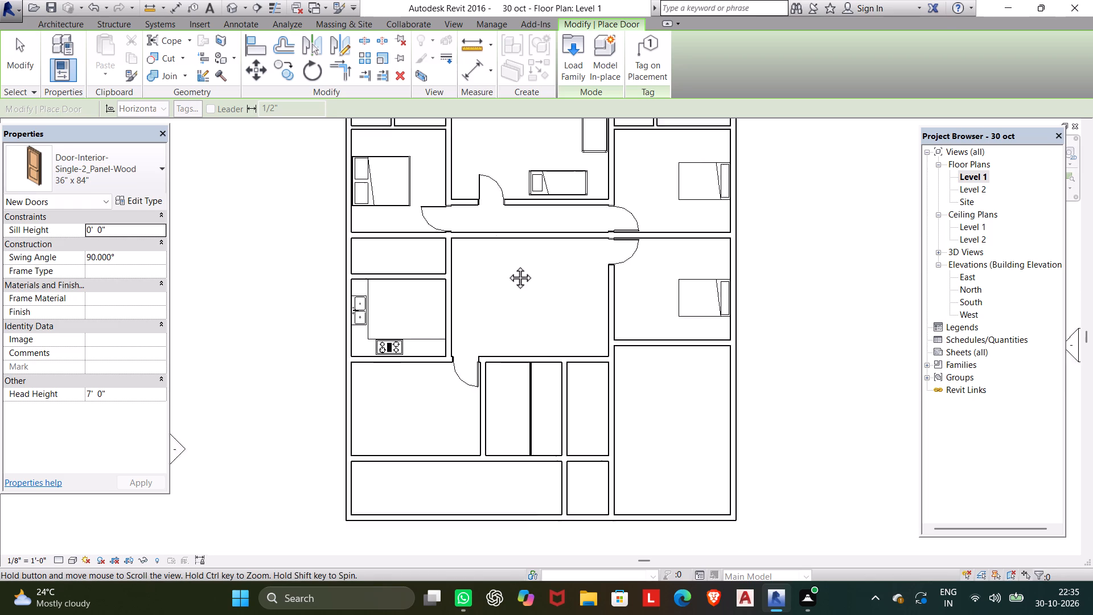
middle_drag(507, 265, 499, 331)
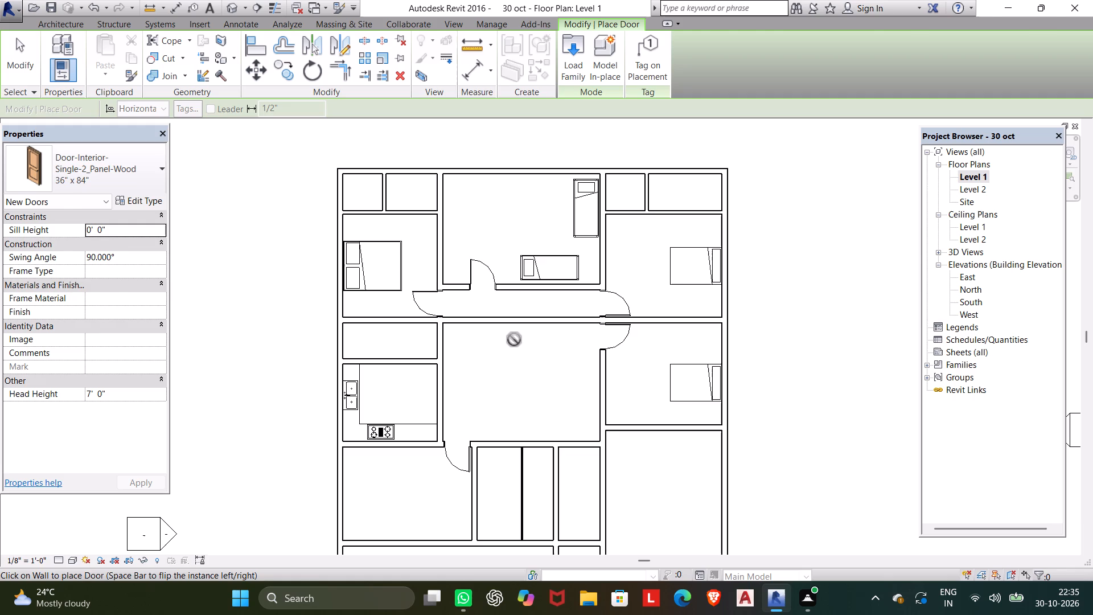
key(Escape)
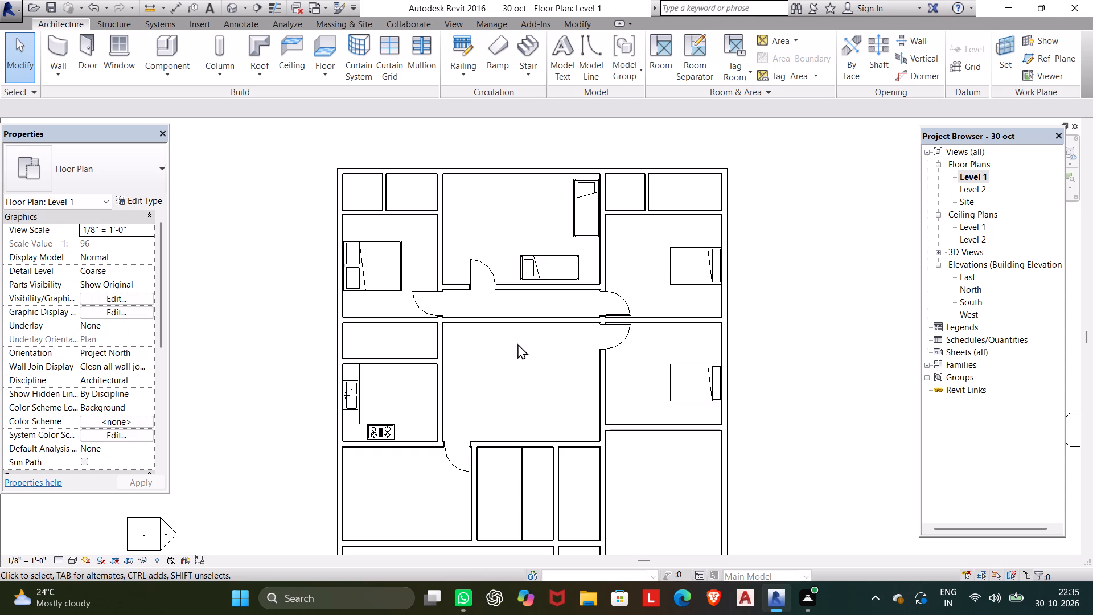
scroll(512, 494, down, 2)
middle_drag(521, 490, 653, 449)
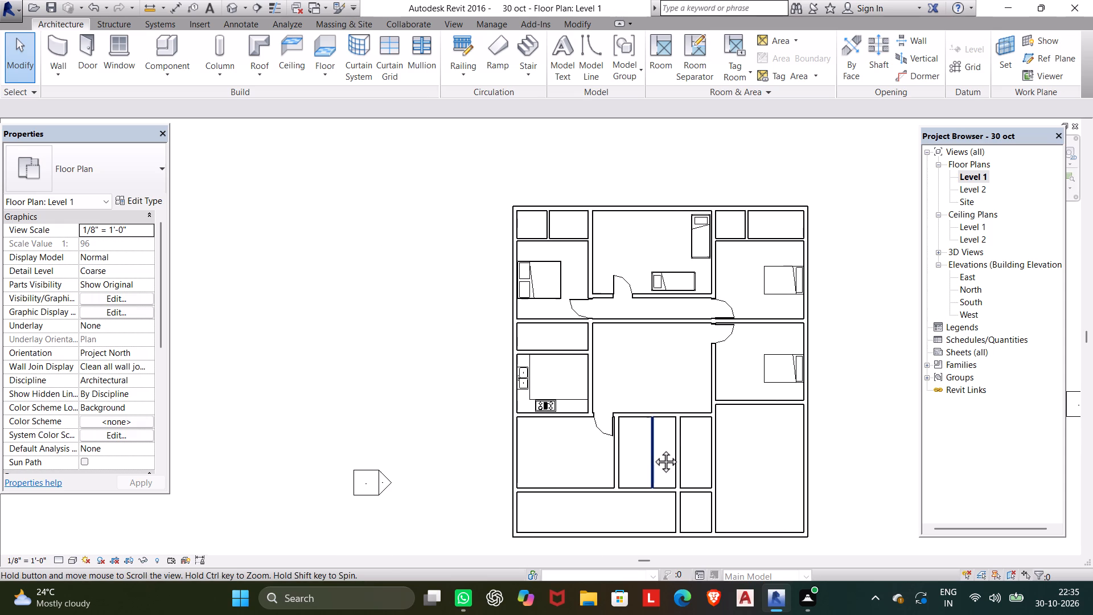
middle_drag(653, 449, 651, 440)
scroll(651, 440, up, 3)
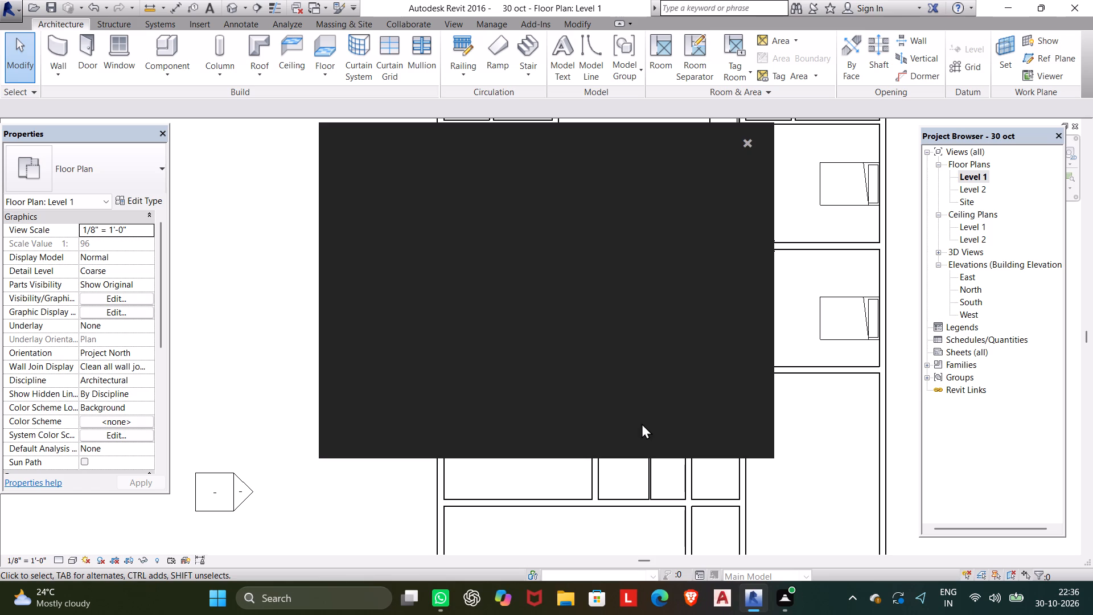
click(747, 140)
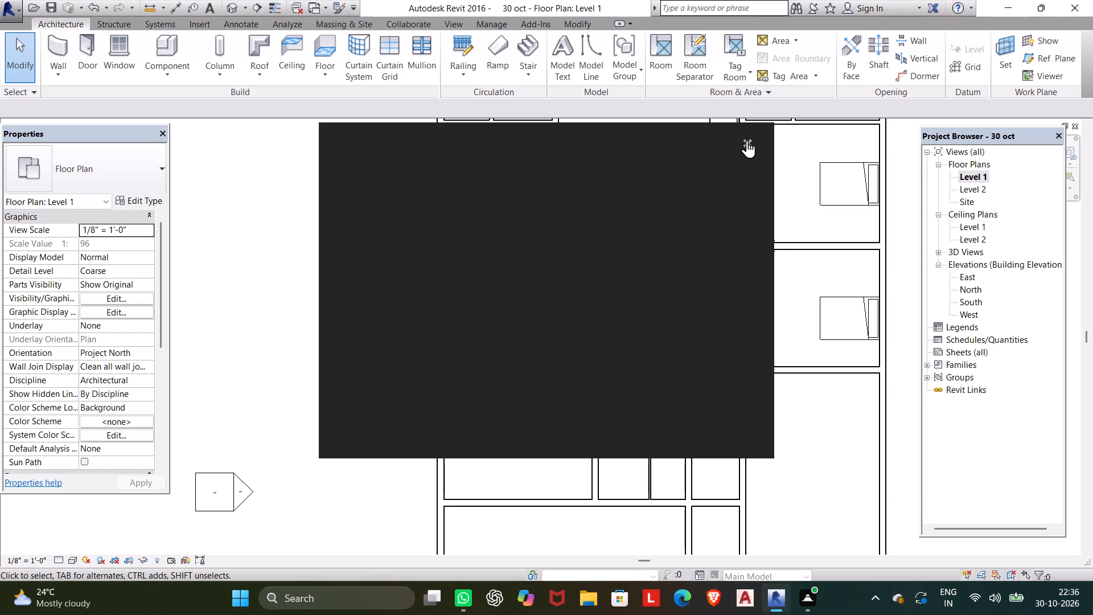
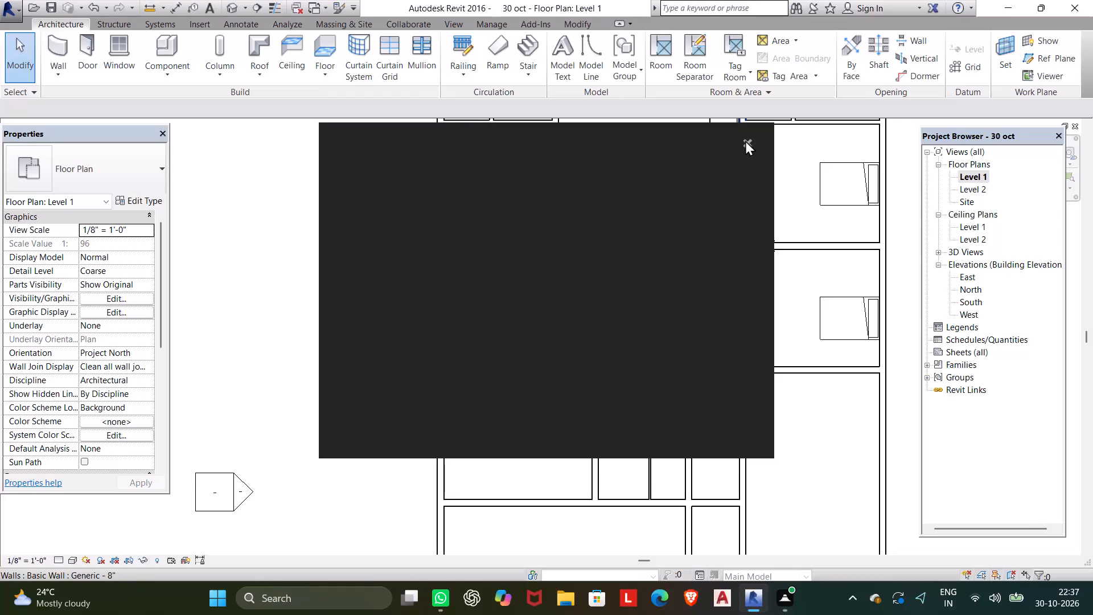
Dismiss the blank notification card covering the Level 1 floor plan.
click(743, 141)
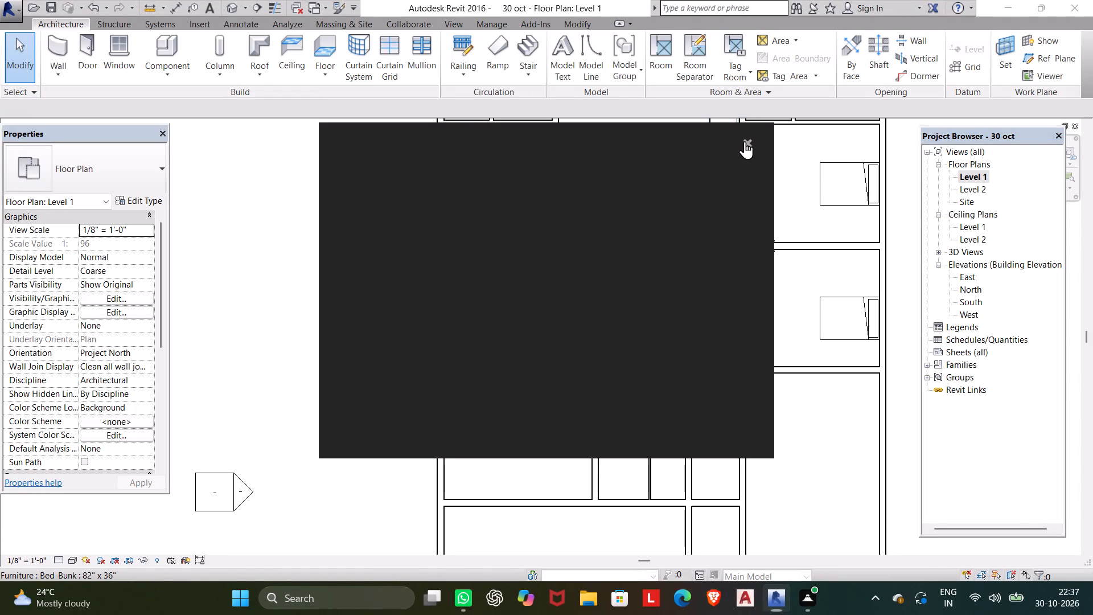
click(746, 142)
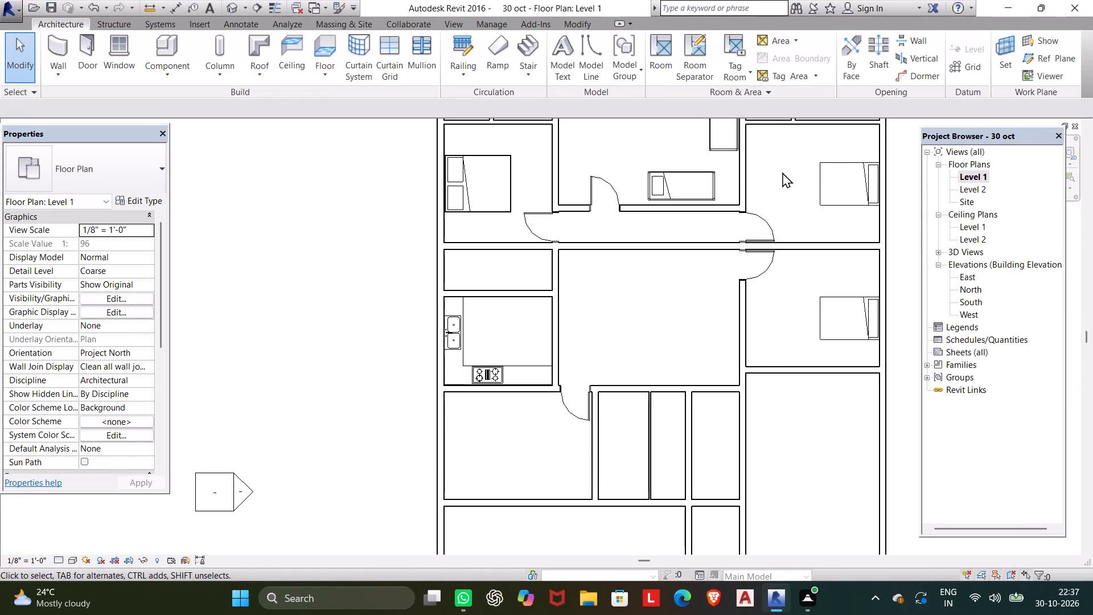
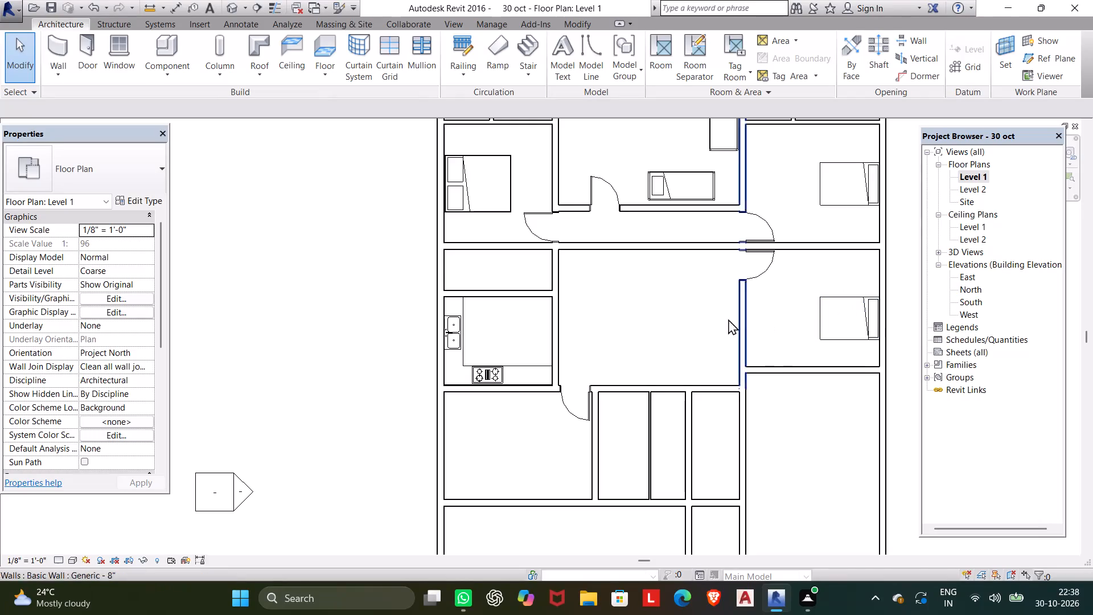
Examine the Level 1 floor plan around the kitchen, bedrooms and central room.
scroll(714, 375, down, 2)
middle_drag(713, 371, 769, 405)
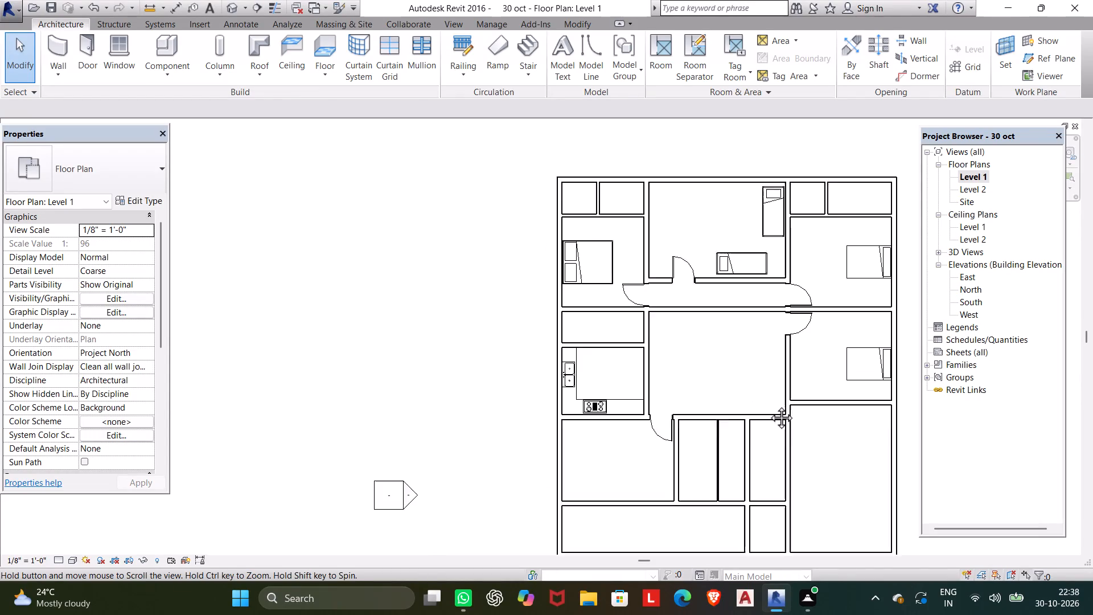
middle_drag(769, 405, 780, 409)
scroll(646, 356, up, 3)
scroll(646, 358, down, 1)
middle_drag(651, 358, 663, 350)
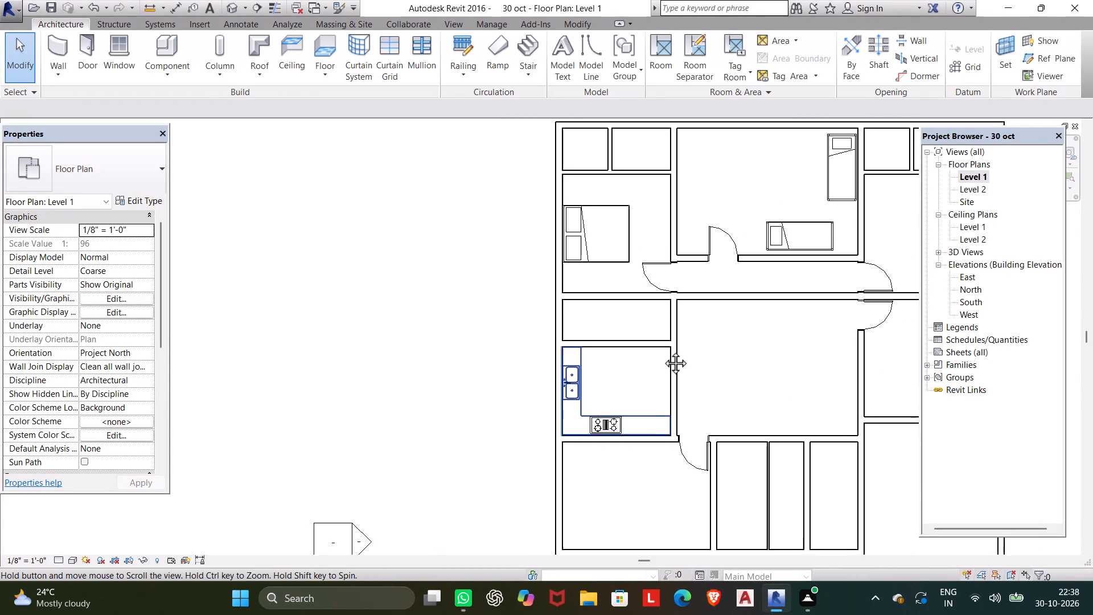
middle_drag(663, 350, 696, 333)
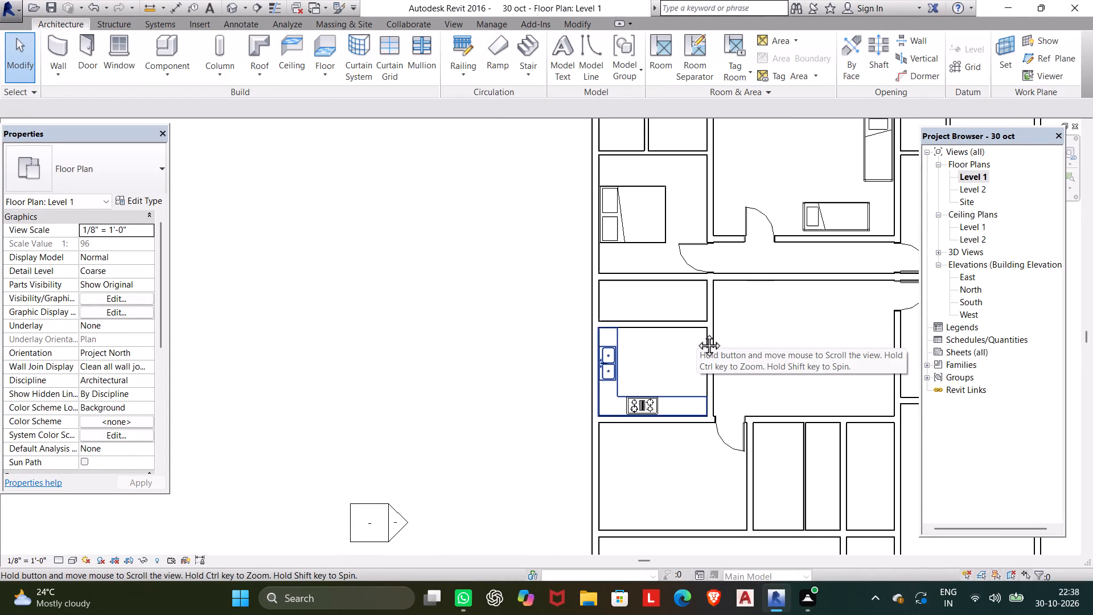
middle_drag(696, 333, 684, 327)
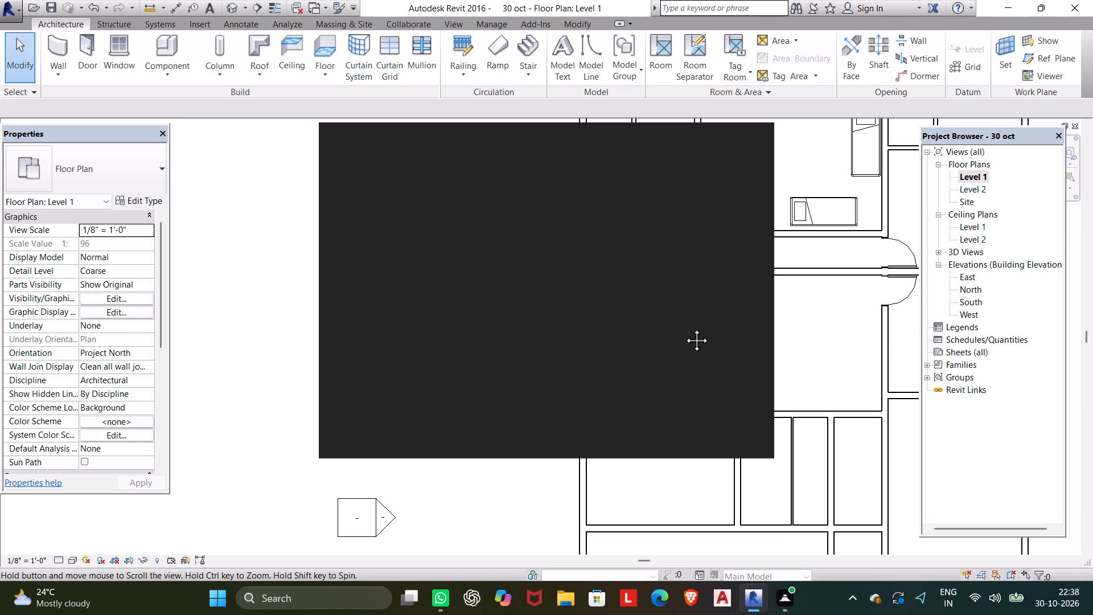
middle_drag(684, 327, 726, 311)
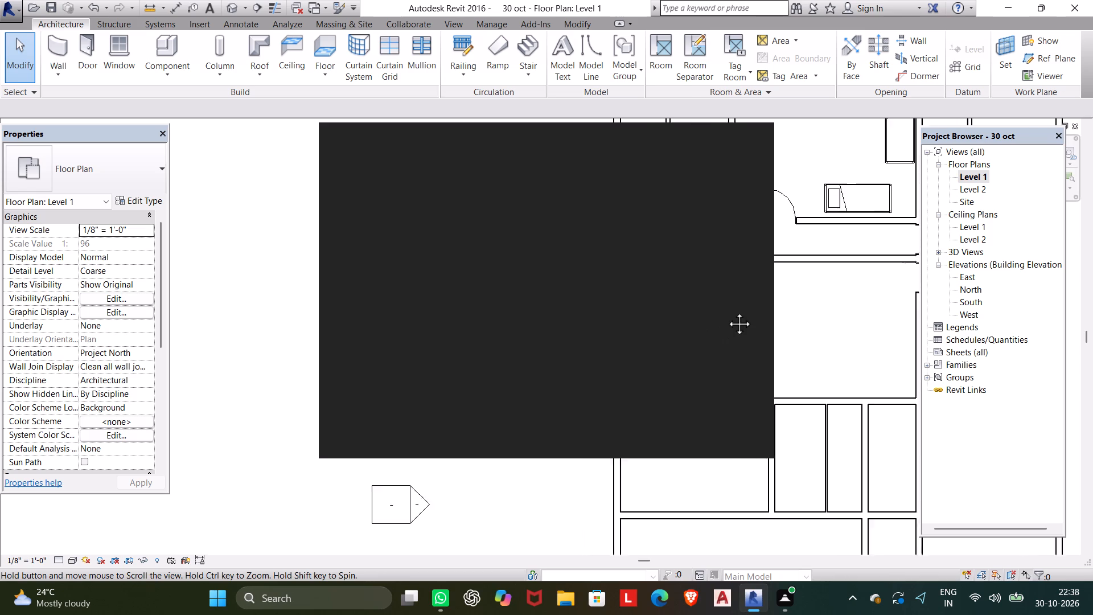
middle_drag(726, 311, 628, 291)
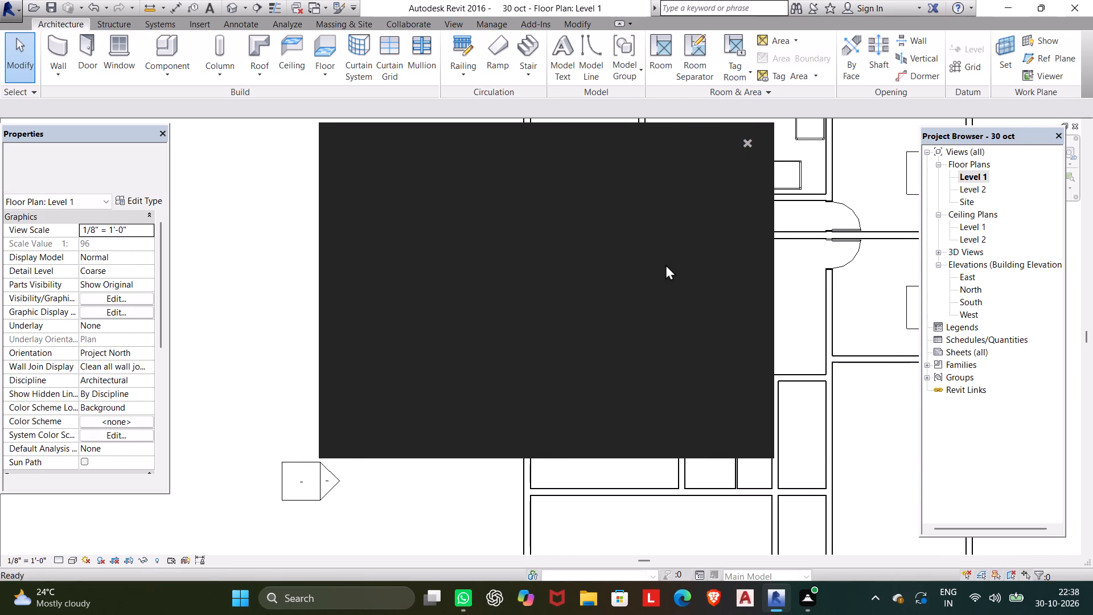
Dismiss the blank card covering the Level 1 floor plan.
click(749, 141)
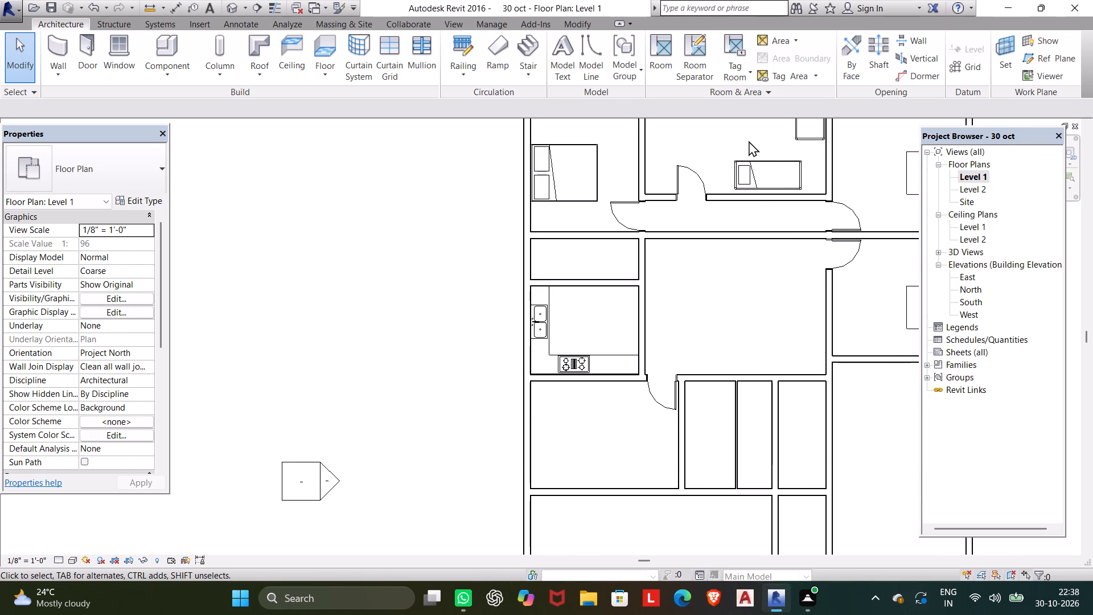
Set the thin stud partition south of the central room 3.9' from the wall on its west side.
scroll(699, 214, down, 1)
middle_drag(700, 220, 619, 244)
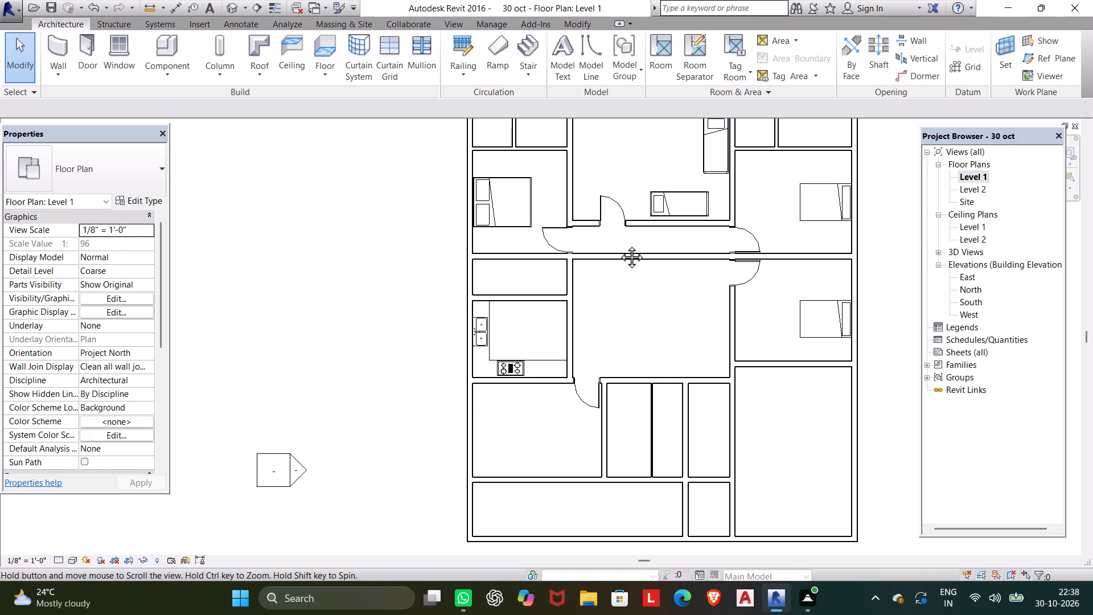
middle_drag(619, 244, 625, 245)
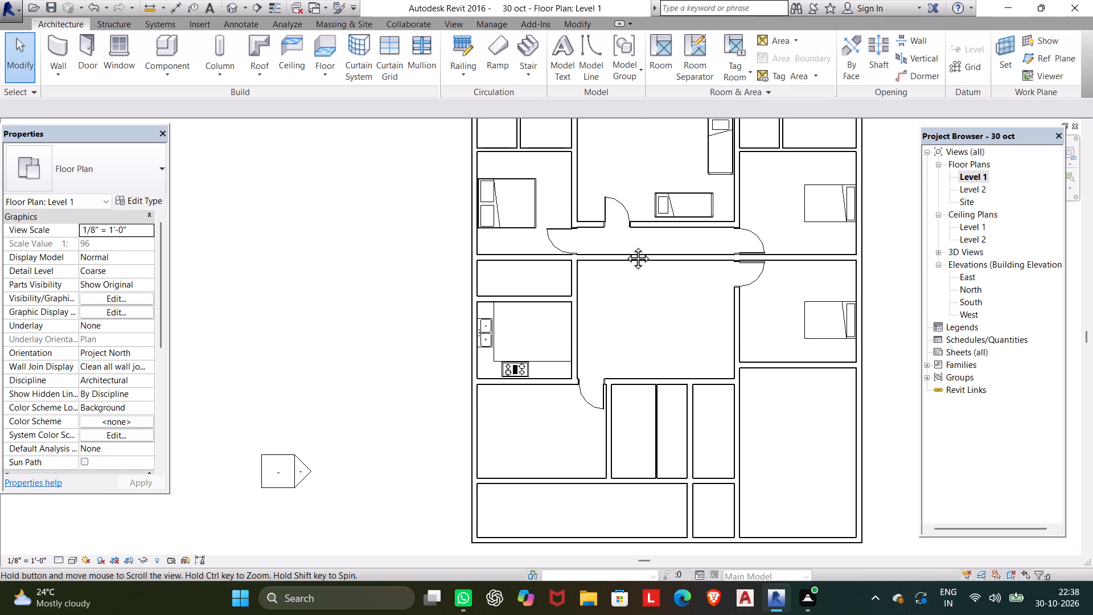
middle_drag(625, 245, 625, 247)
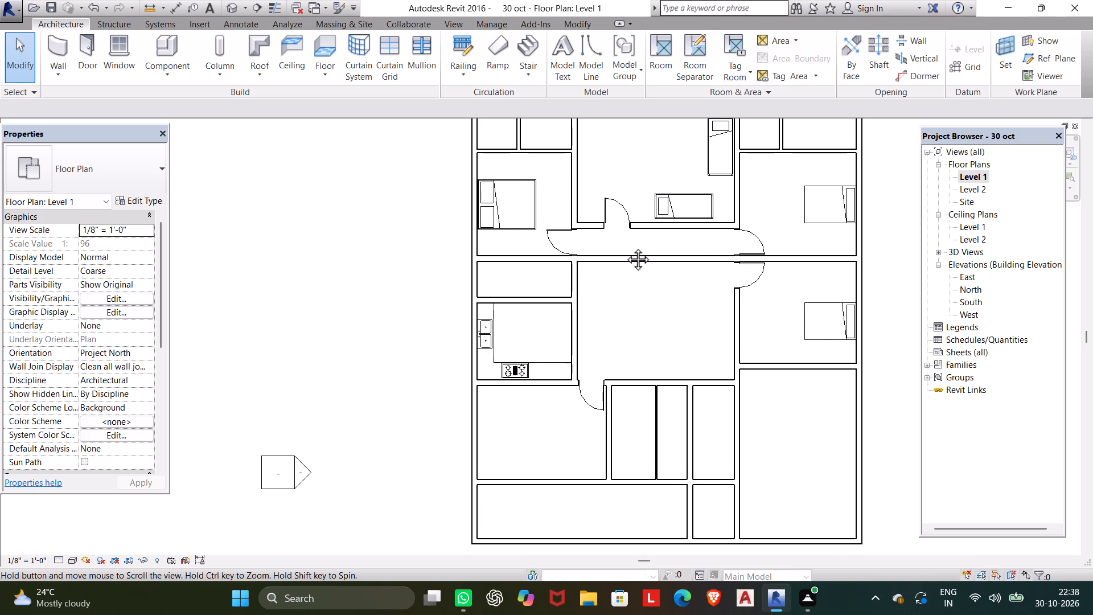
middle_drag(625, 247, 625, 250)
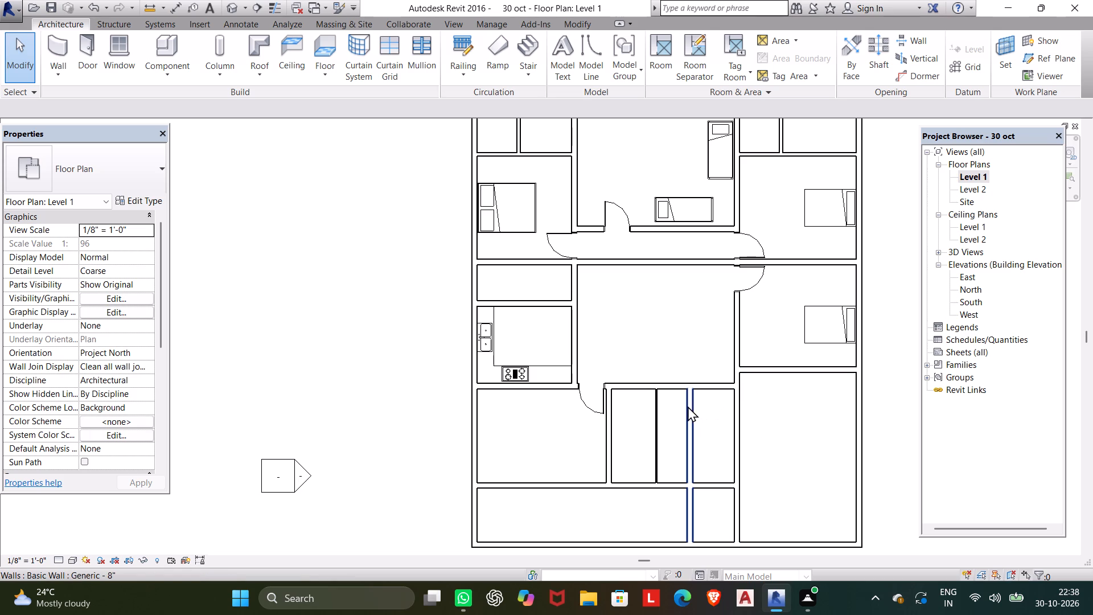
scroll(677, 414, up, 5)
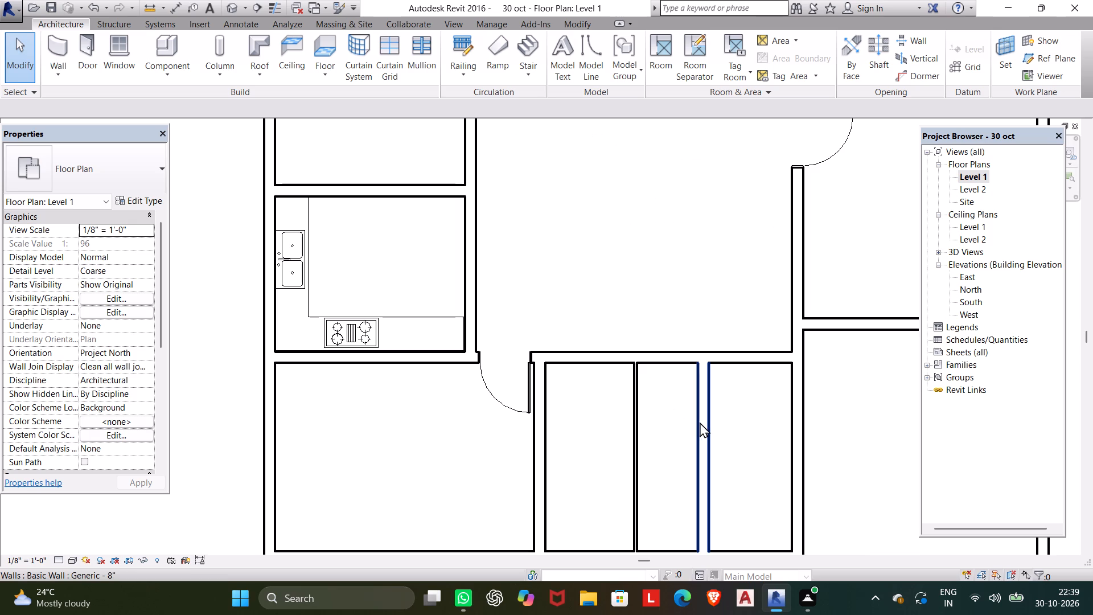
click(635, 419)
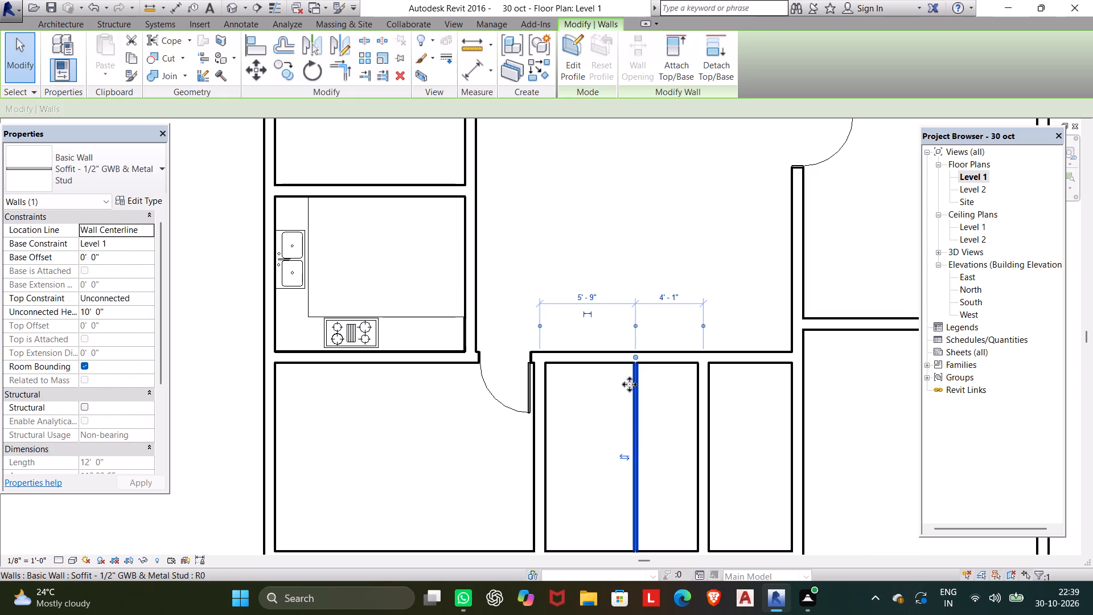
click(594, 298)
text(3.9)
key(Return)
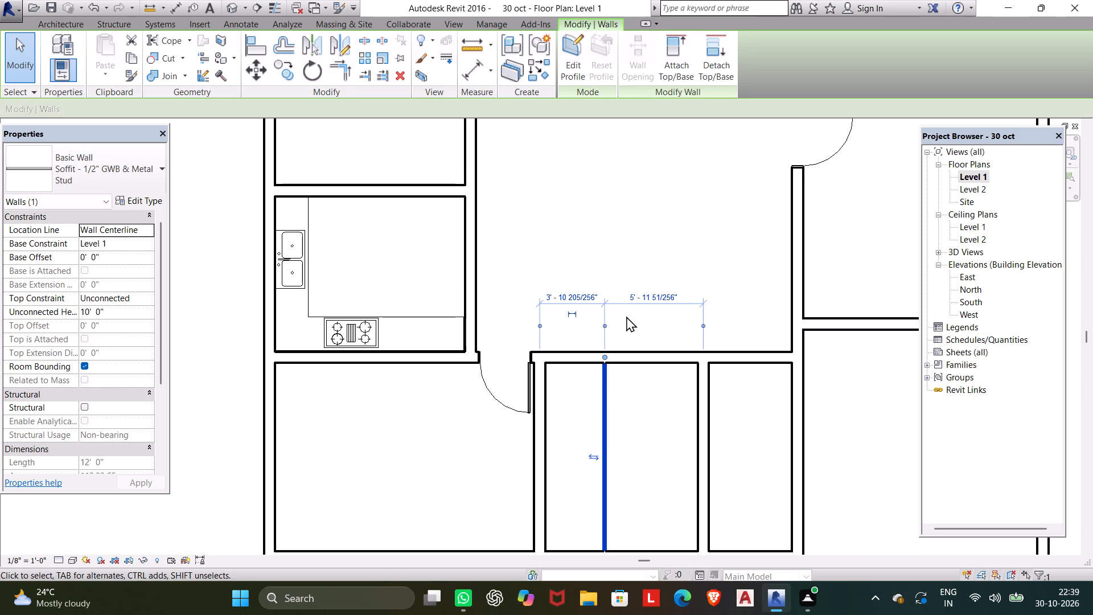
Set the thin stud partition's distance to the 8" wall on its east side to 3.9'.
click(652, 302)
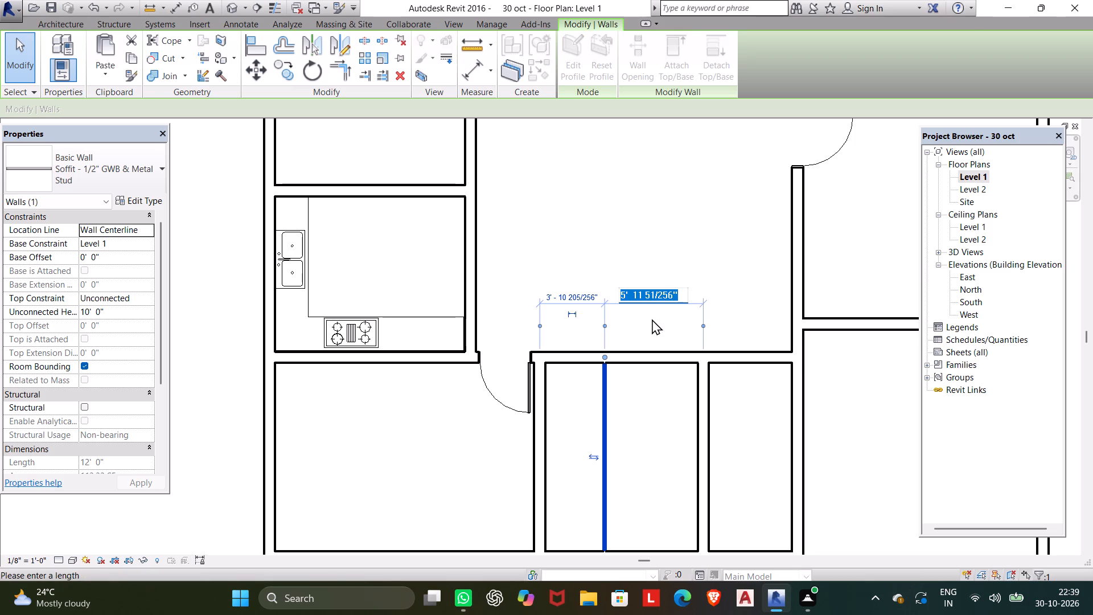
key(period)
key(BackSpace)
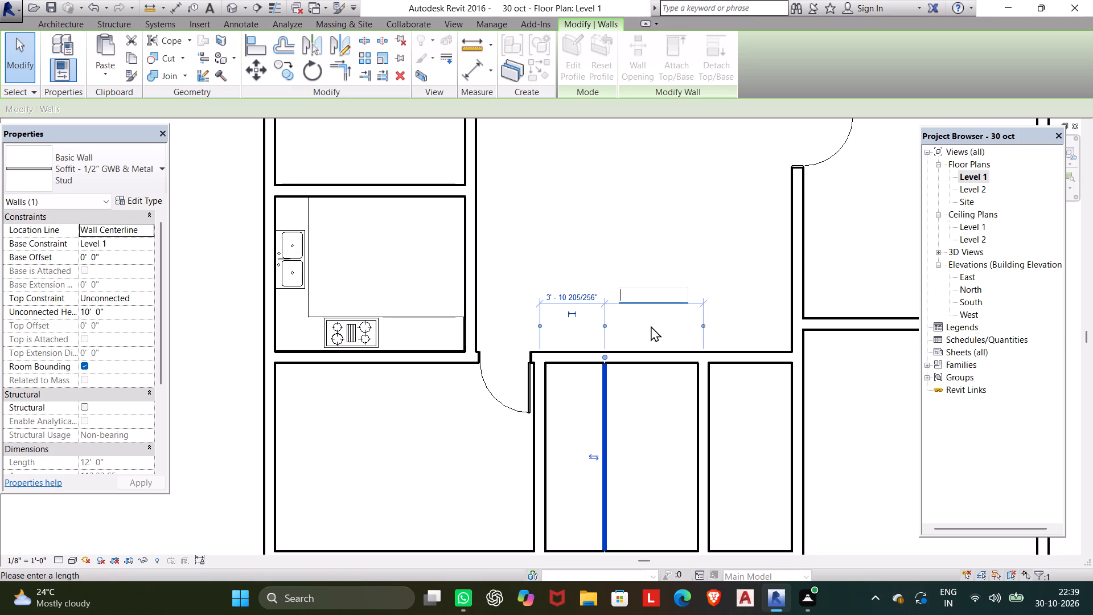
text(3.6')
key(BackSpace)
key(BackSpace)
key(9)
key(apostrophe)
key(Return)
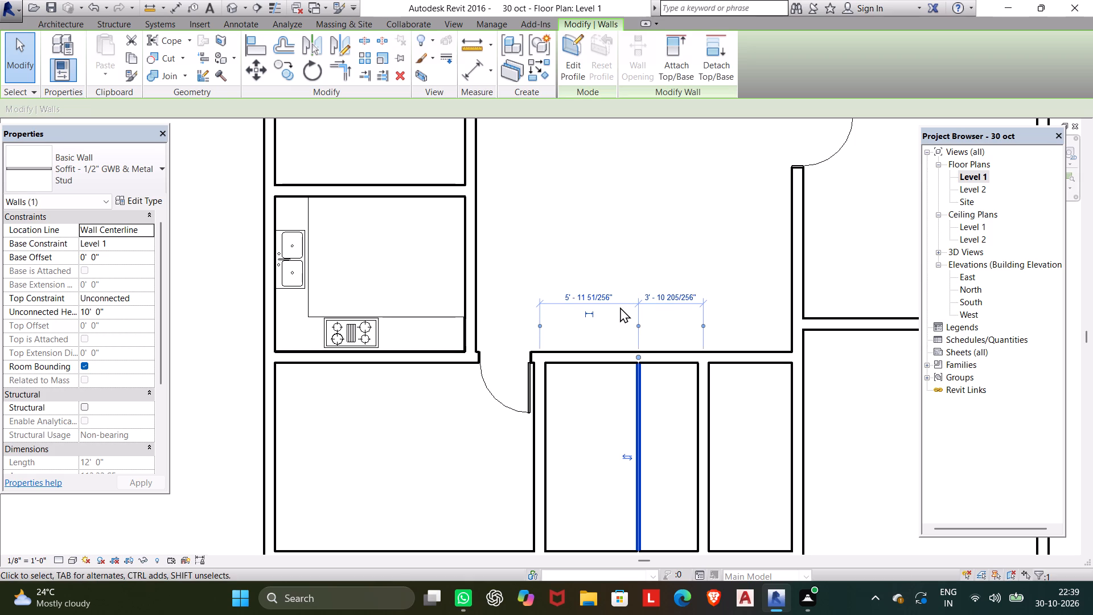
Set the thin stud partition's distance from the wall on its west side to 3.9' and deselect it.
click(615, 293)
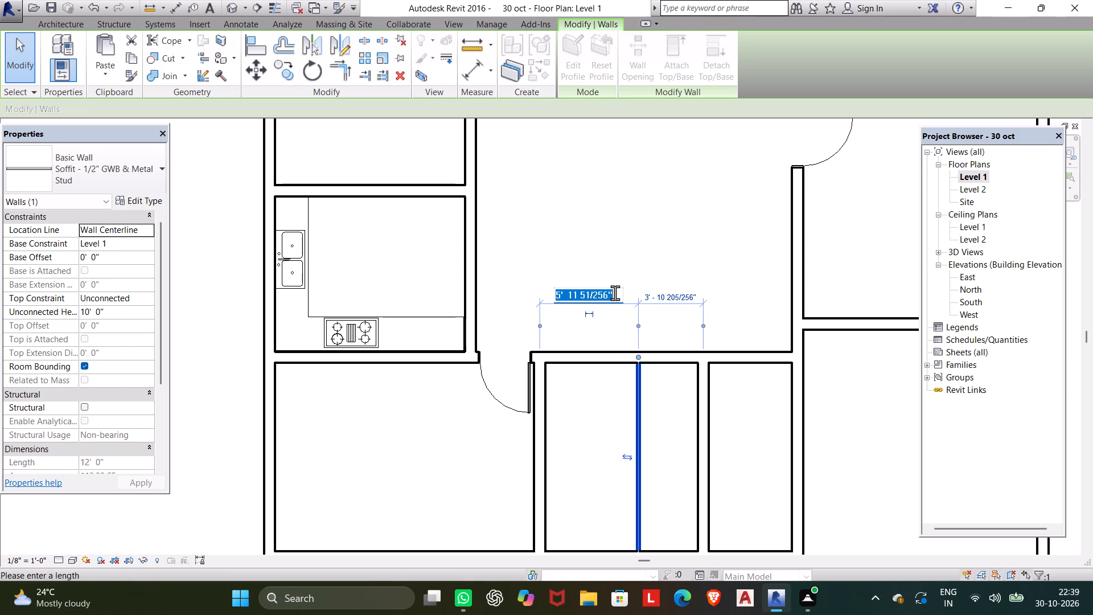
text(3.9)
key(apostrophe)
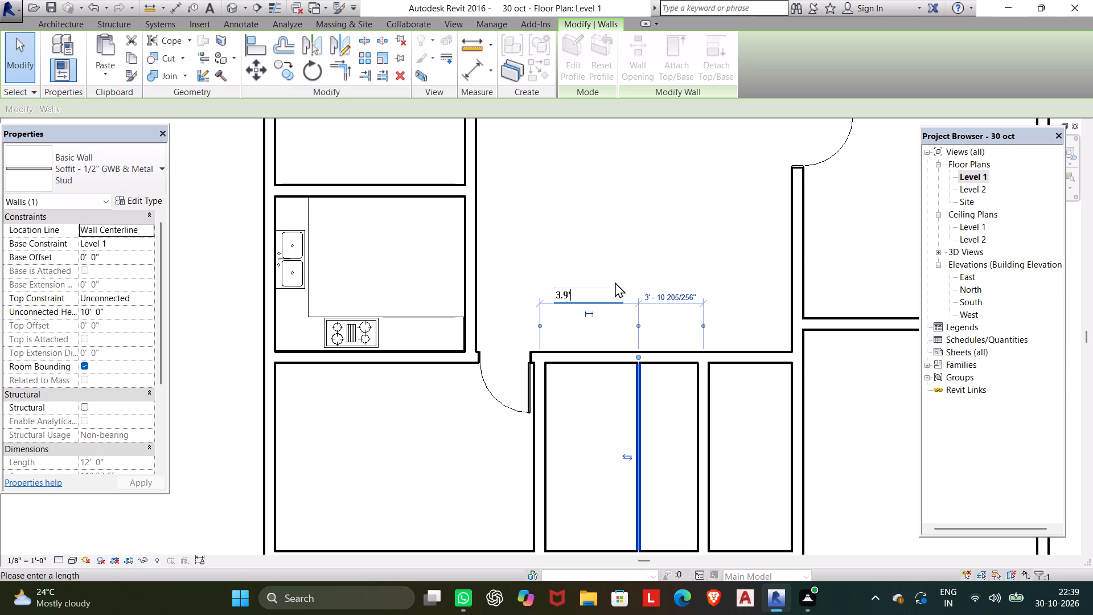
key(Return)
click(639, 339)
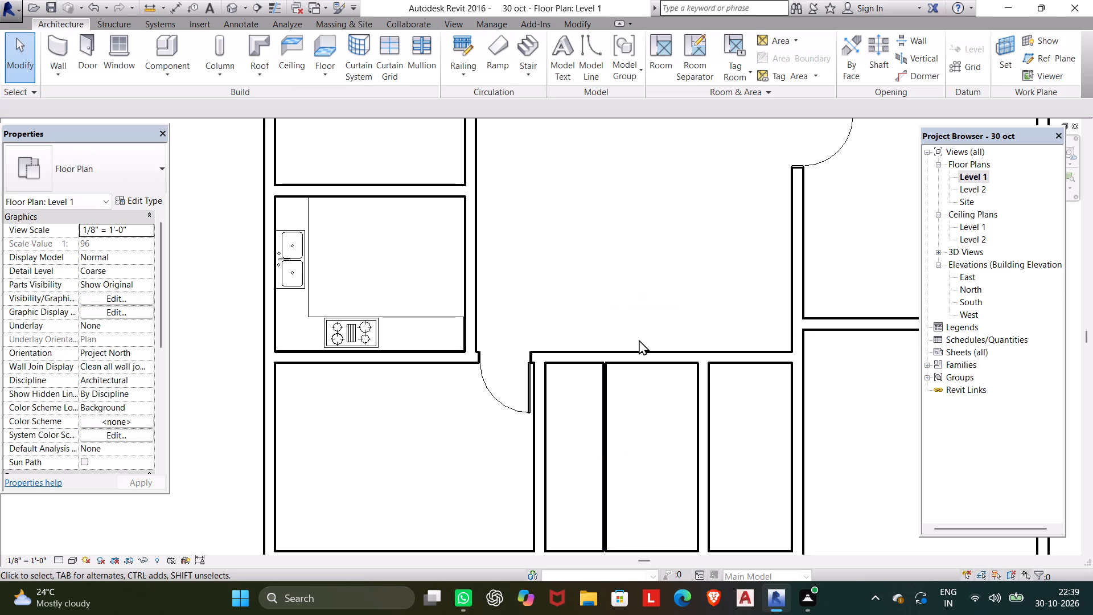
Nudge the Generic 8" wall east of the thin partition westward in small increments to narrow the space between them.
click(704, 413)
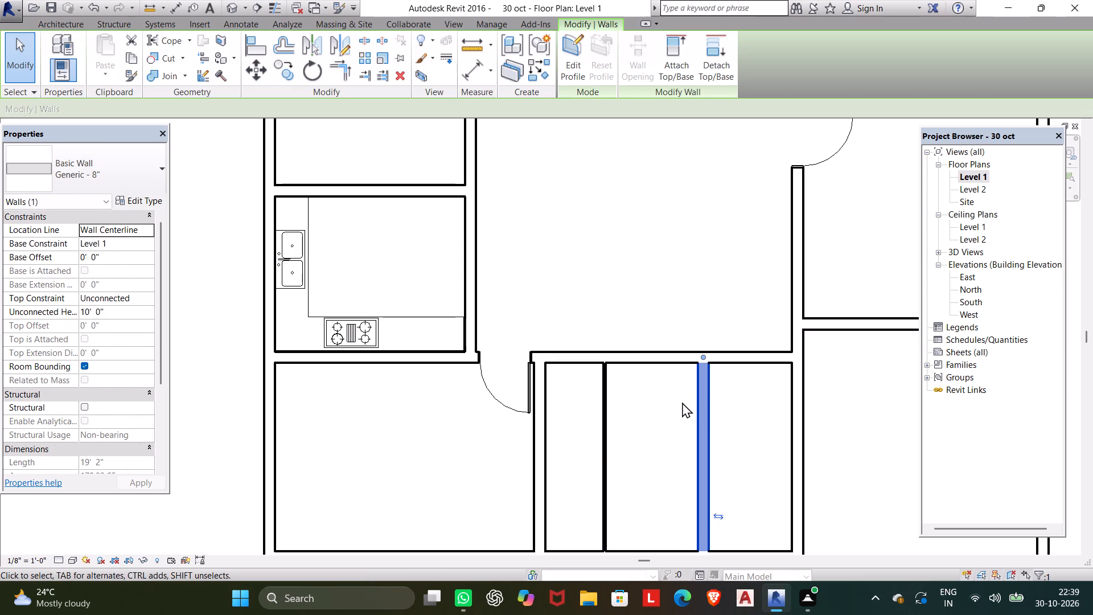
key(Left)
key(Left)
key(Left)
key(Left)
key(Left)
key(Left)
key(Left)
key(Left)
key(Left)
key(Left)
key(Left)
key(Left)
key(Left)
key(Left)
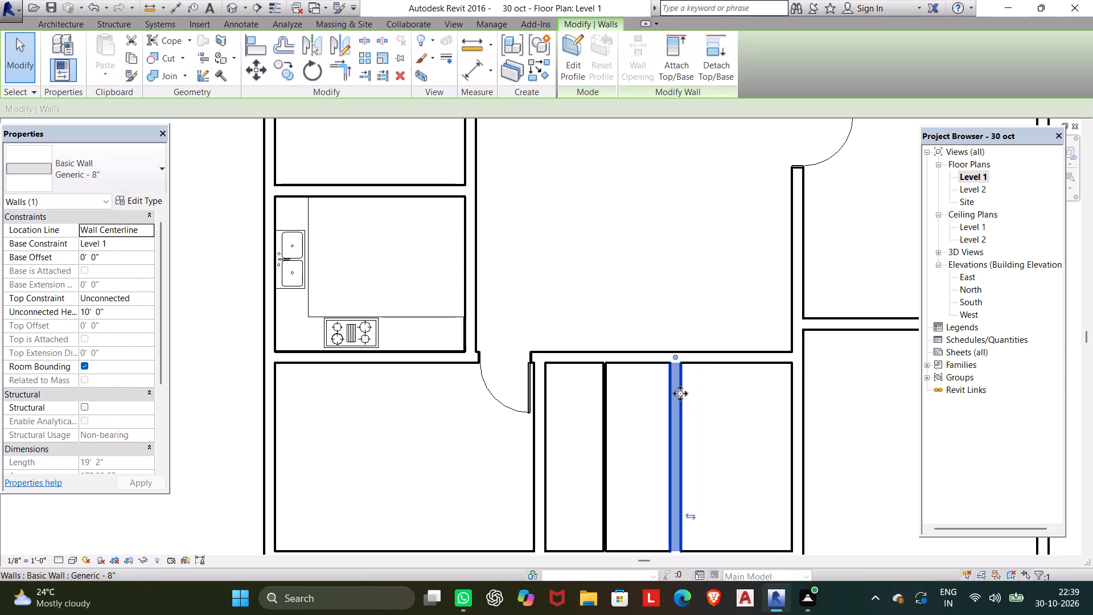
click(685, 282)
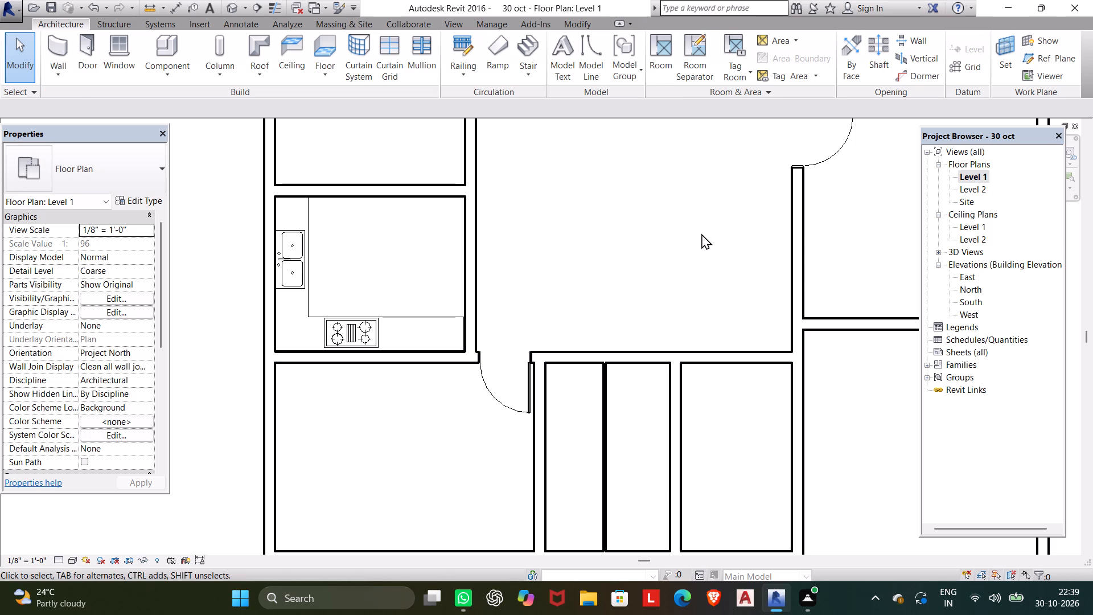
Start door placement, dismissing the blank card and saving the project at the save reminder.
scroll(701, 233, down, 2)
middle_drag(706, 198, 689, 245)
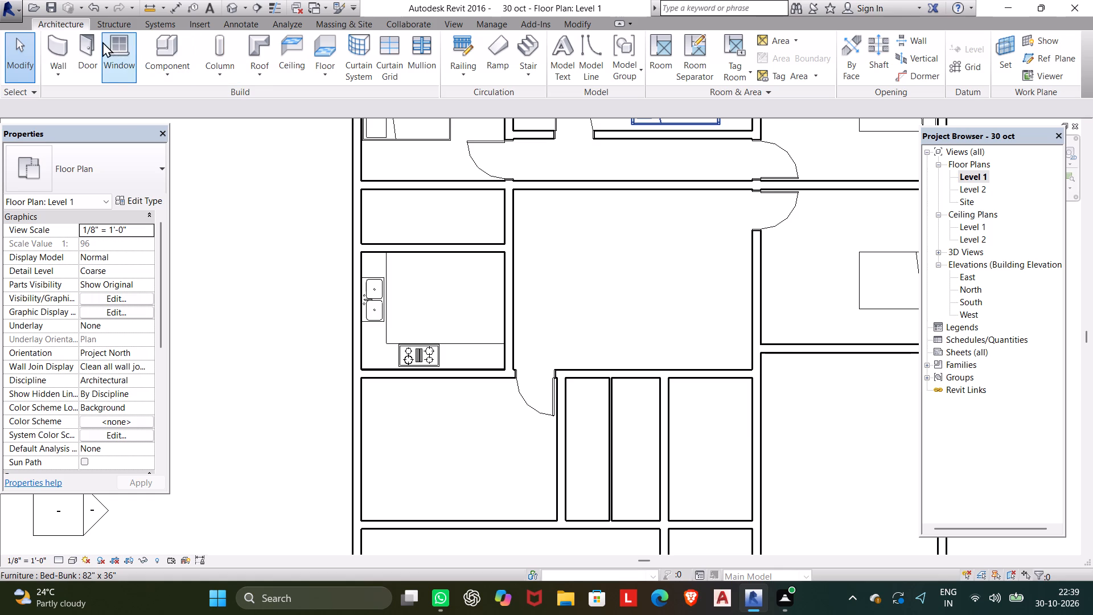
click(88, 39)
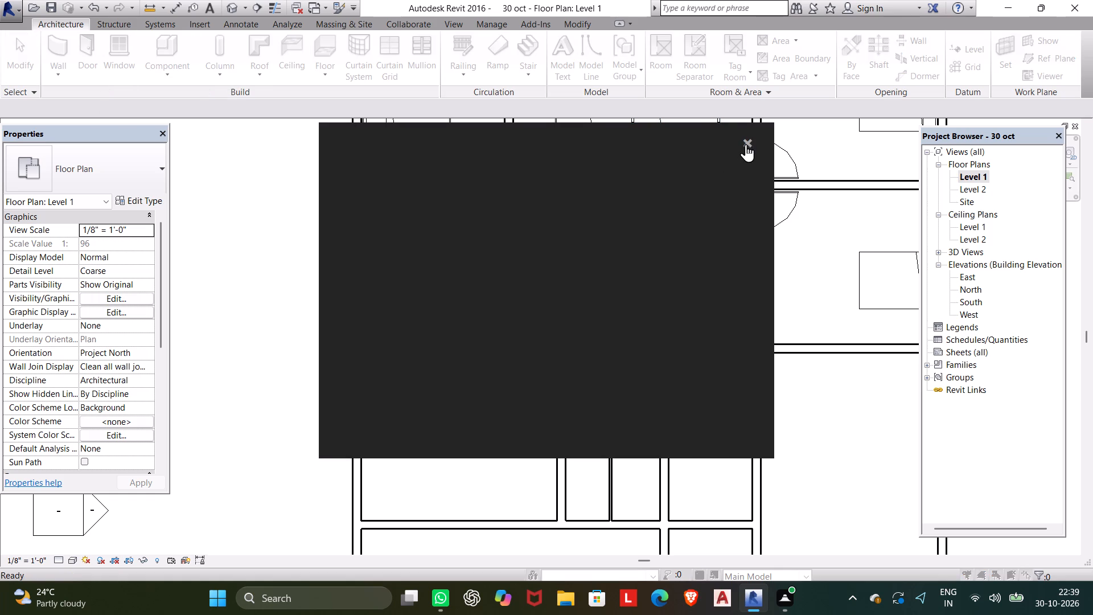
click(747, 141)
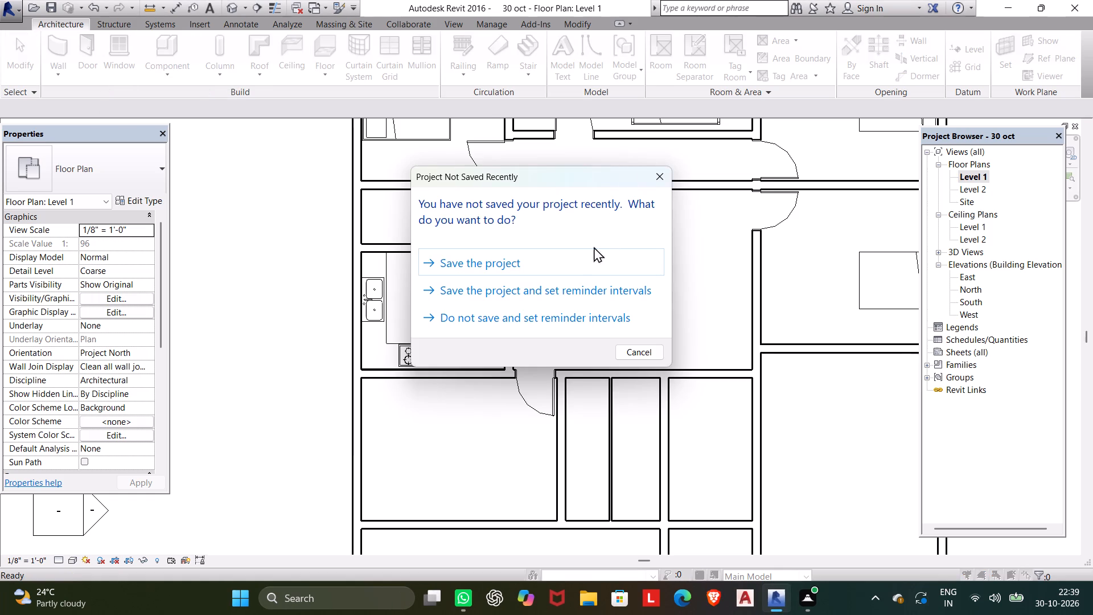
click(535, 270)
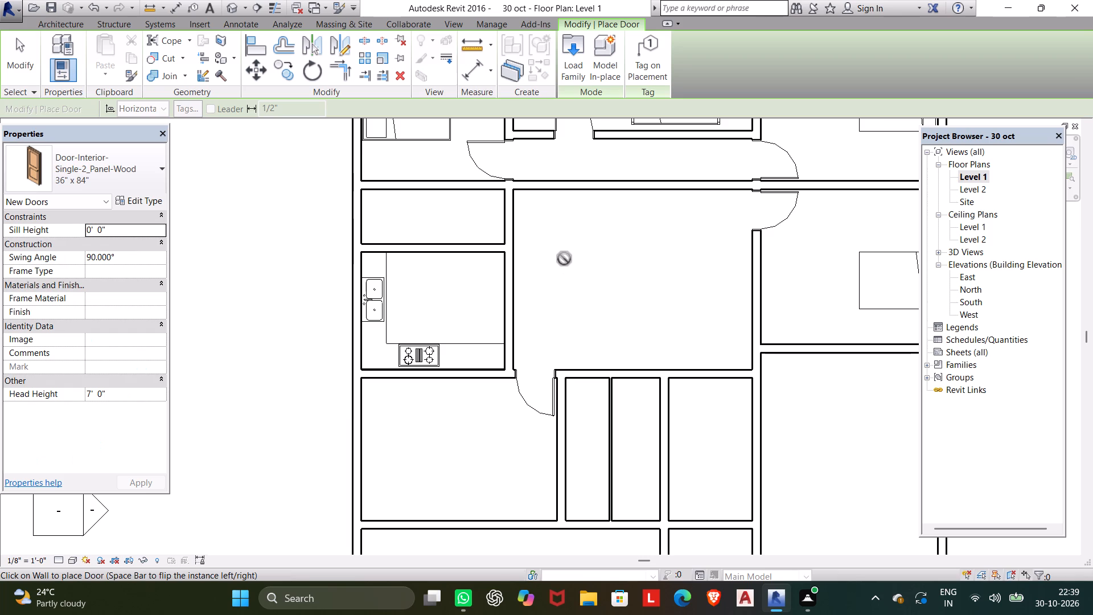
Open the US Imperial door library for family loading and look through the Residential door families.
scroll(564, 259, down, 3)
middle_drag(562, 297, 559, 322)
scroll(559, 322, up, 1)
click(566, 60)
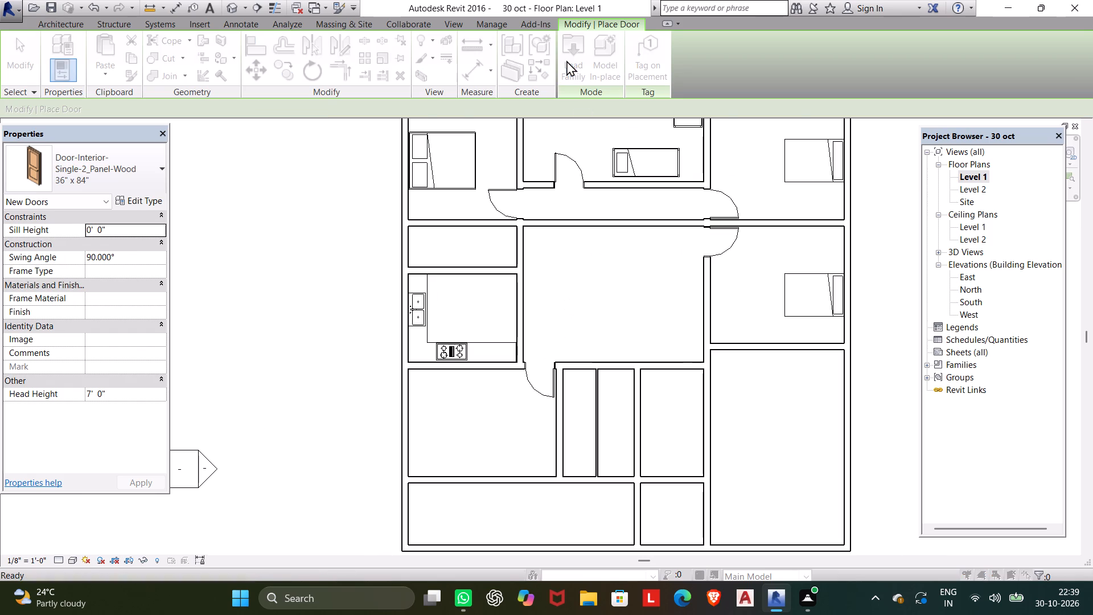
double_click(614, 286)
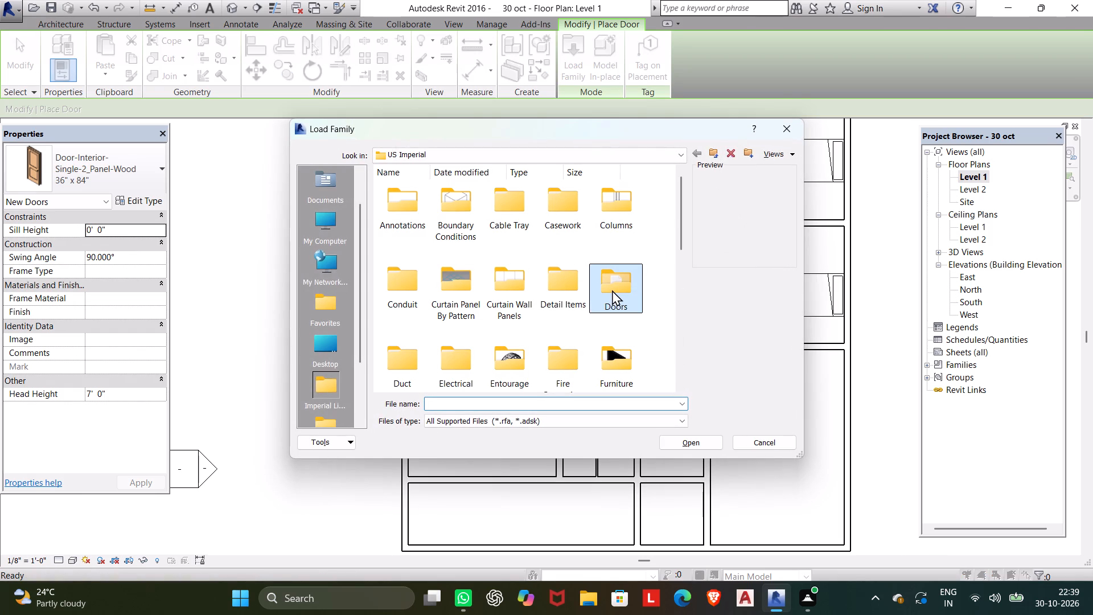
double_click(610, 289)
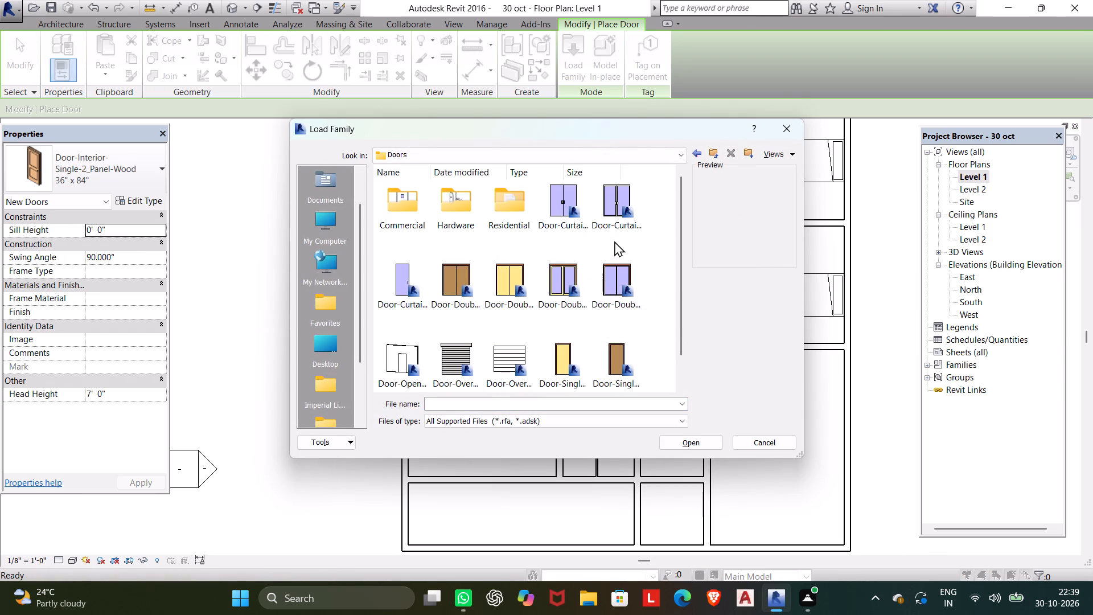
double_click(504, 207)
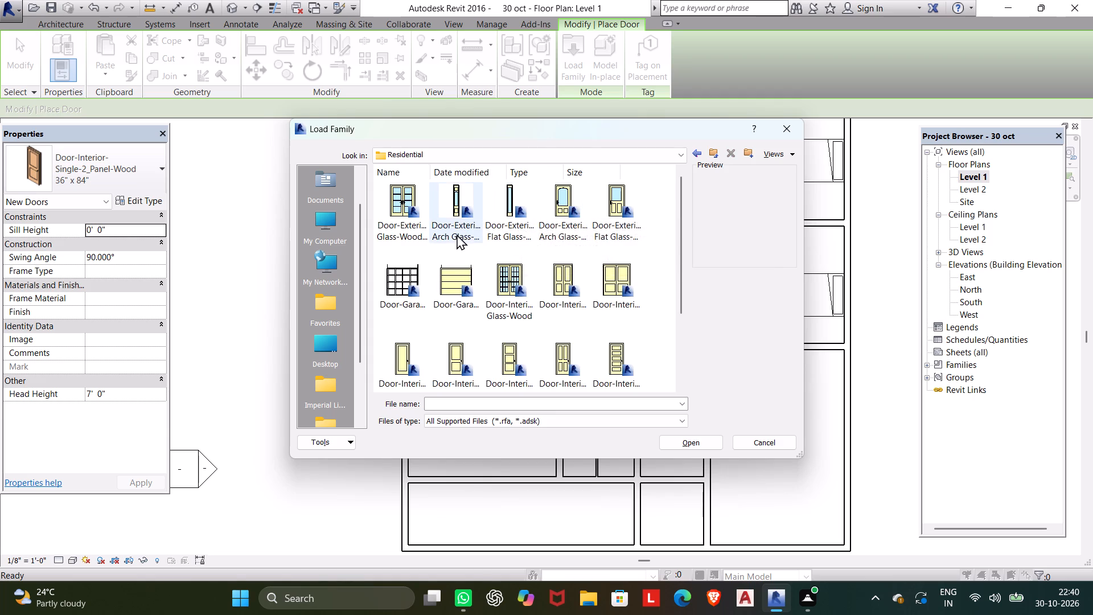
scroll(446, 228, down, 2)
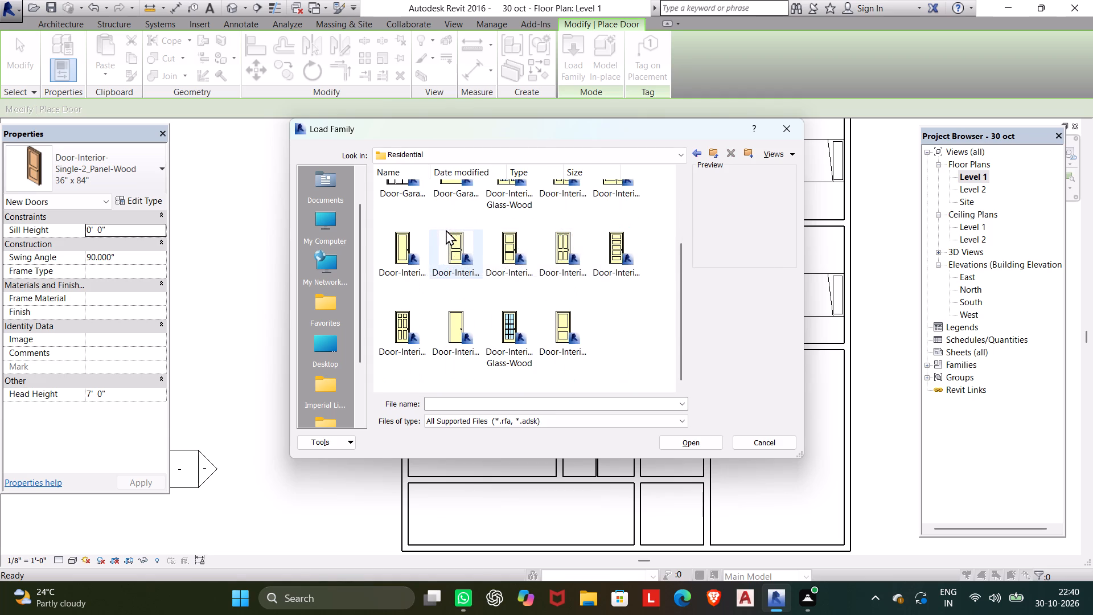
scroll(446, 229, up, 7)
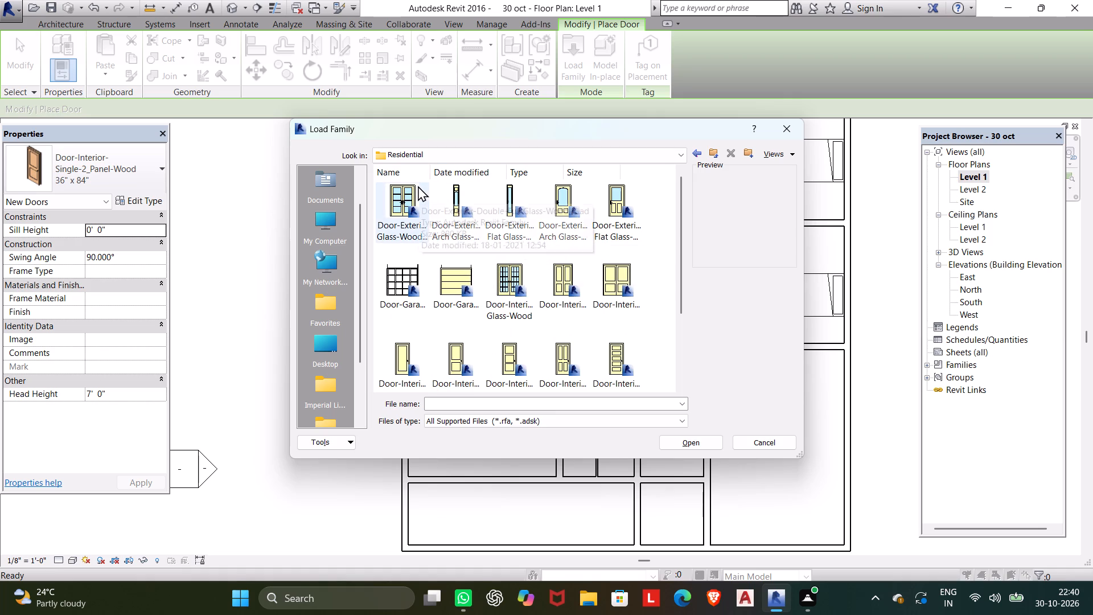
Look through the Commercial and Hardware folders of the door library for a suitable family.
click(685, 154)
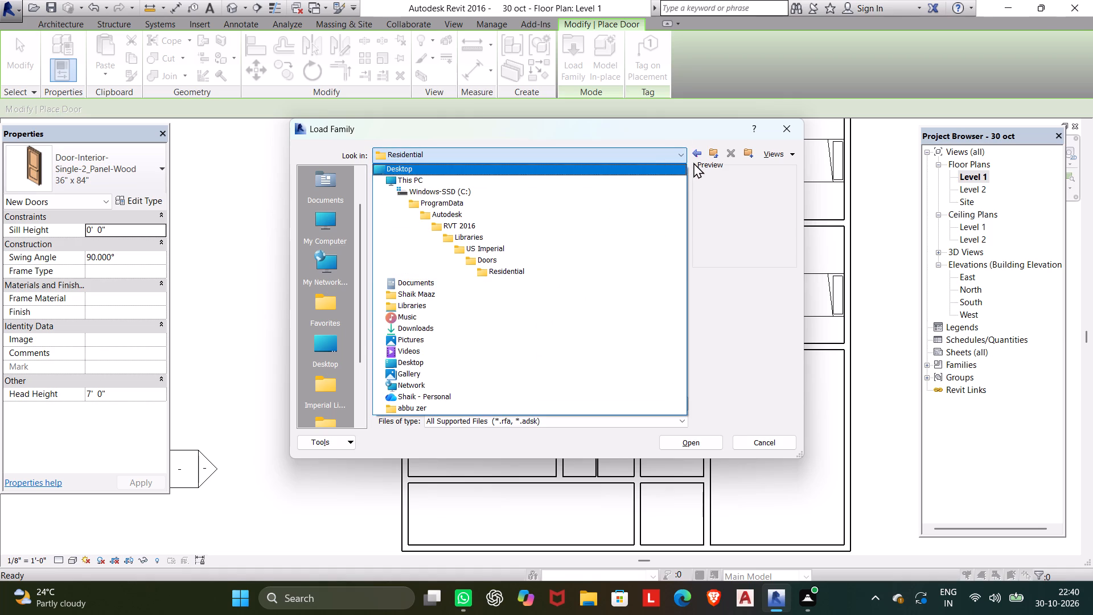
click(697, 155)
click(697, 155)
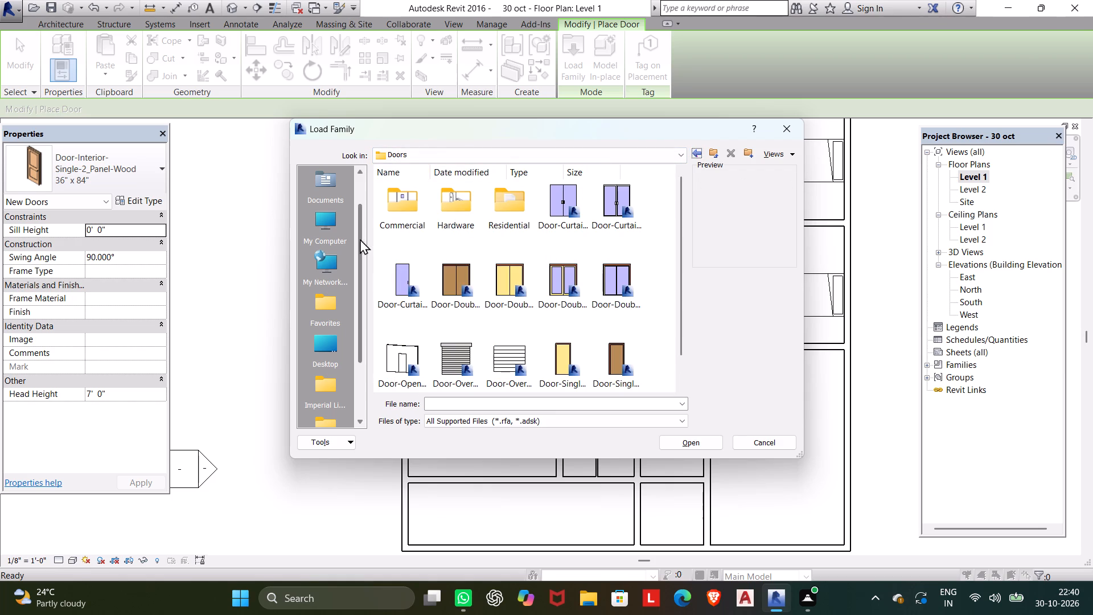
double_click(396, 210)
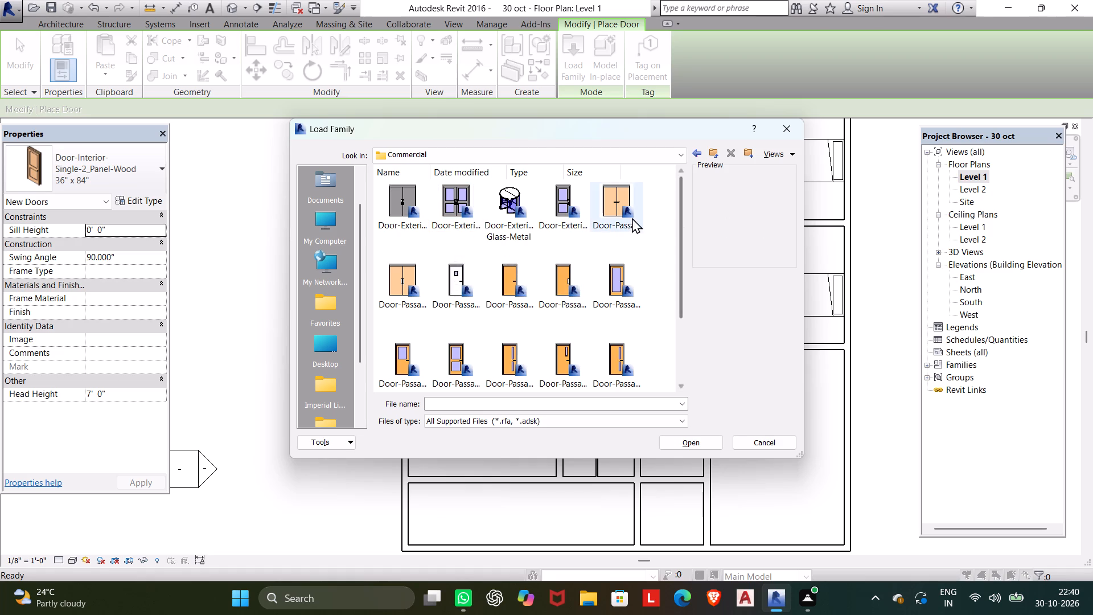
scroll(601, 224, down, 3)
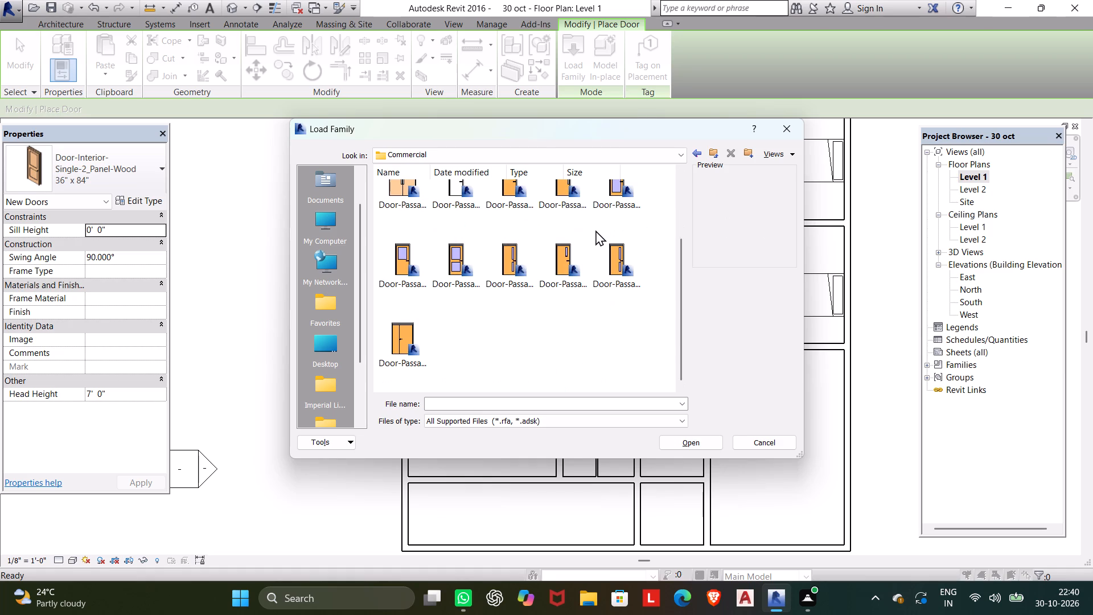
scroll(595, 230, up, 5)
click(698, 155)
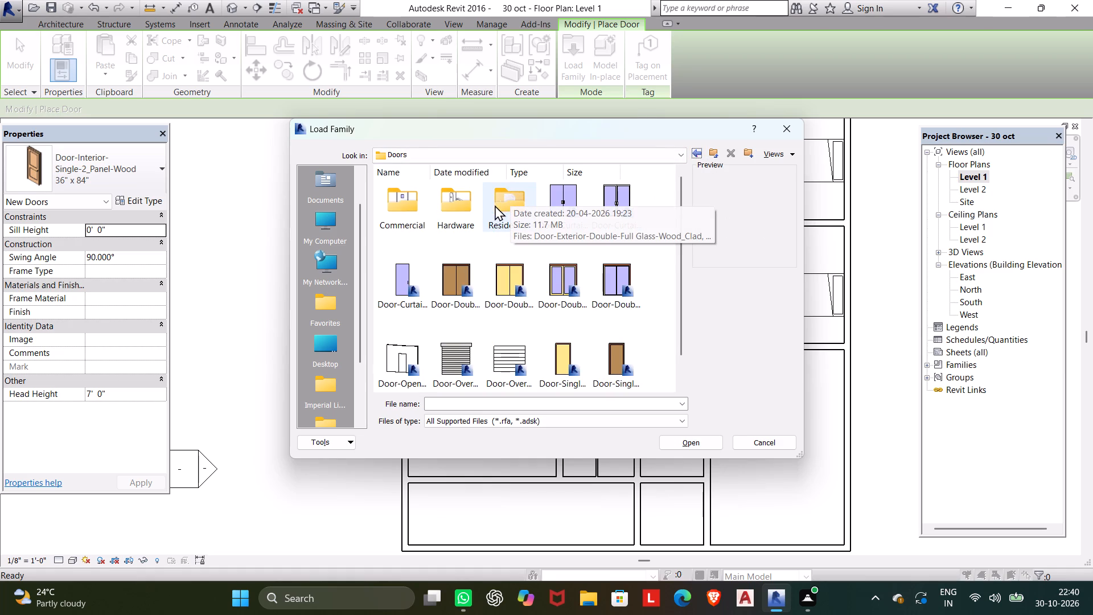
double_click(479, 203)
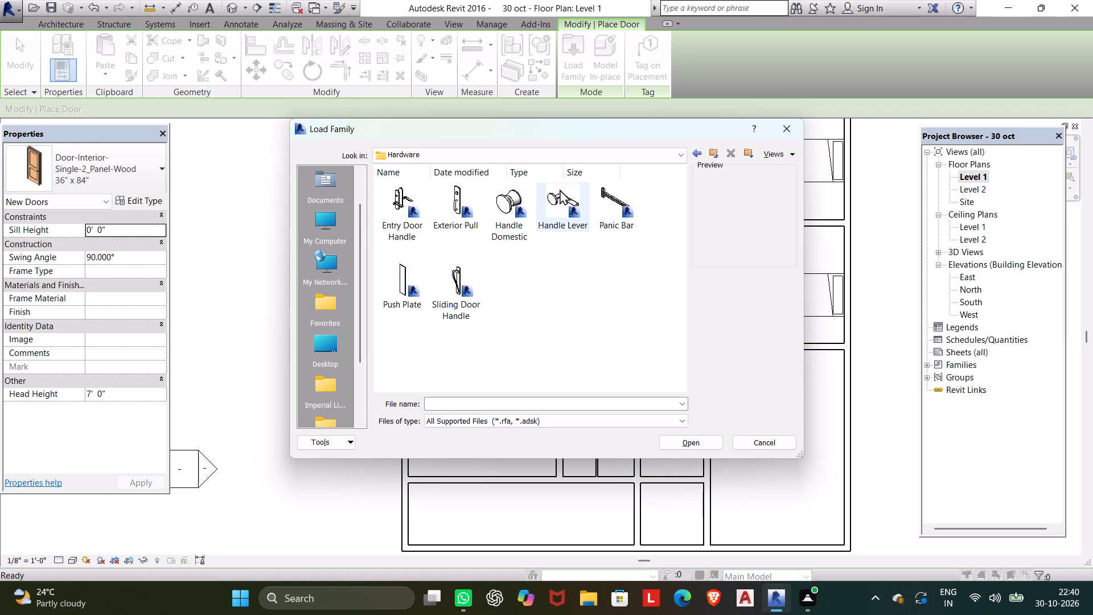
click(694, 154)
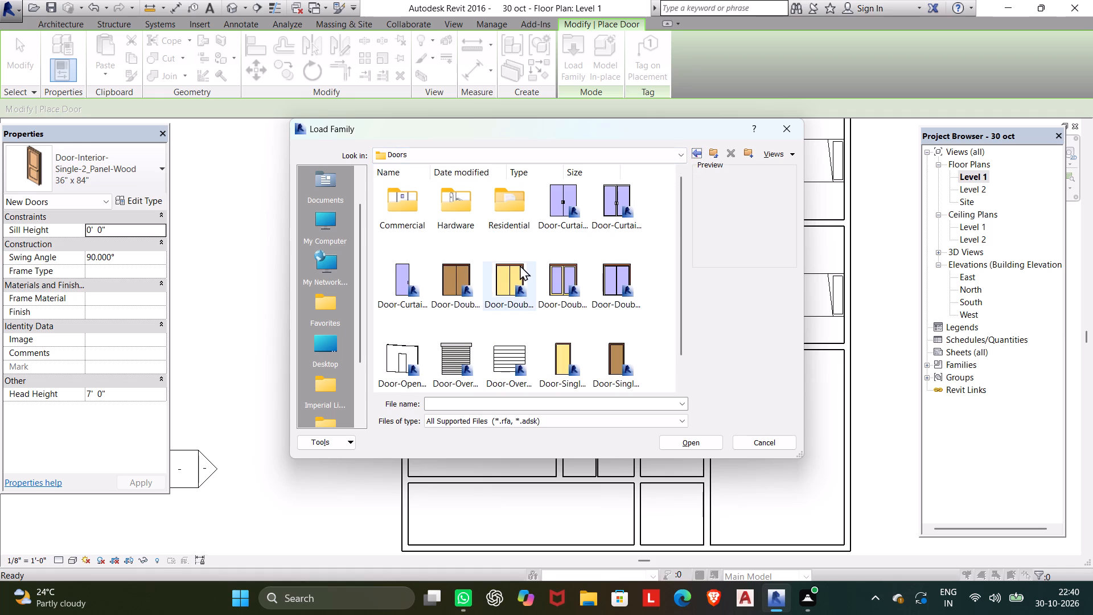
scroll(520, 265, down, 2)
scroll(520, 265, up, 1)
Load the Residential family Door-Exterior-Double-Full Glass-Wood_Clad in the 72" x 84" type, dismissing the blank card.
double_click(513, 205)
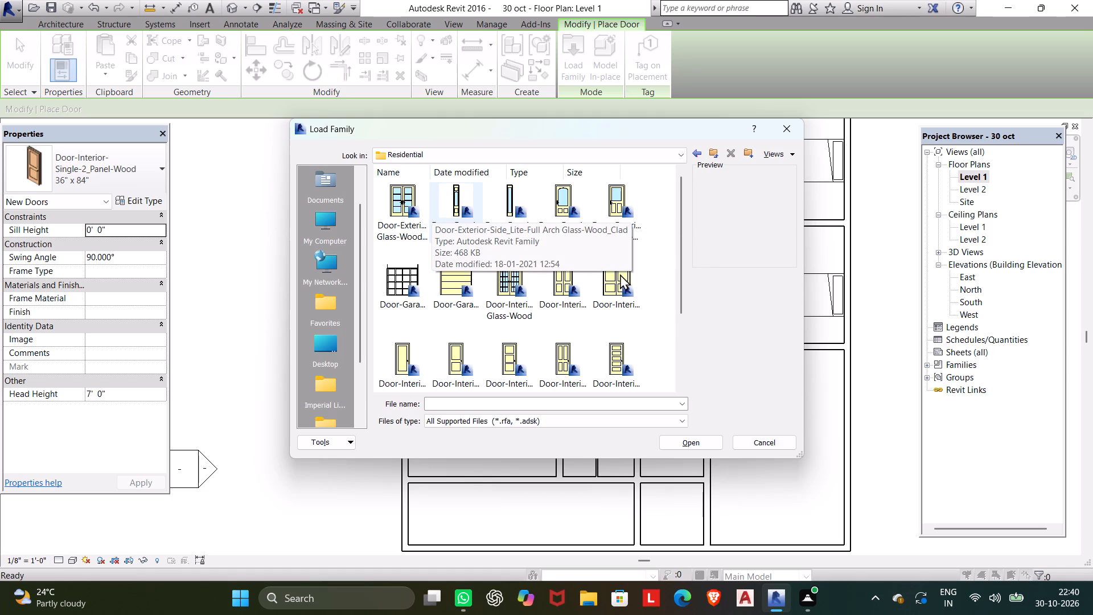
scroll(462, 262, down, 3)
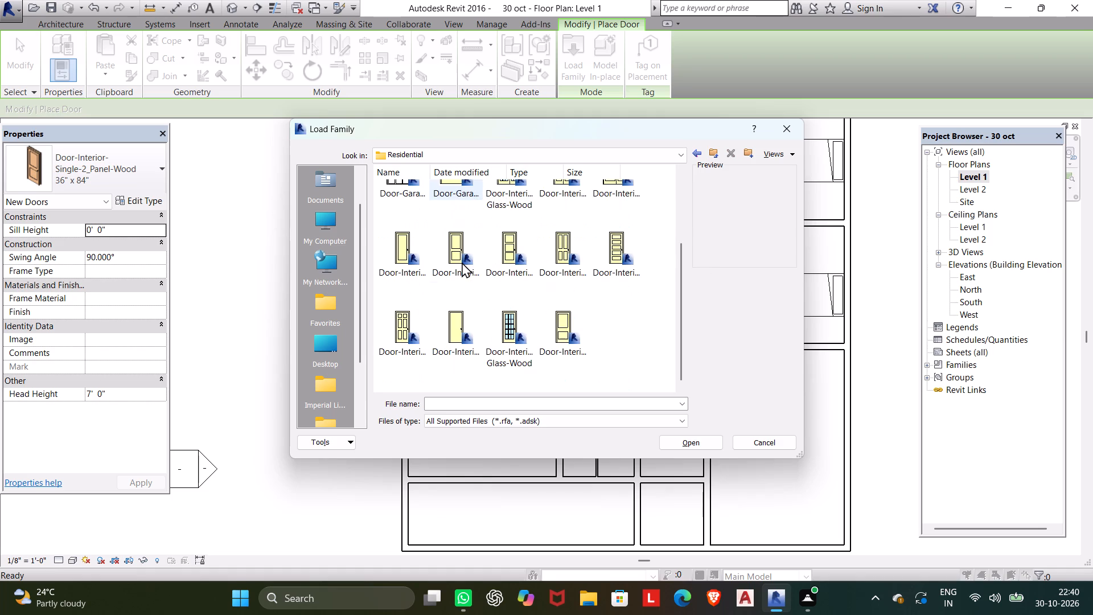
scroll(462, 257, up, 4)
click(420, 200)
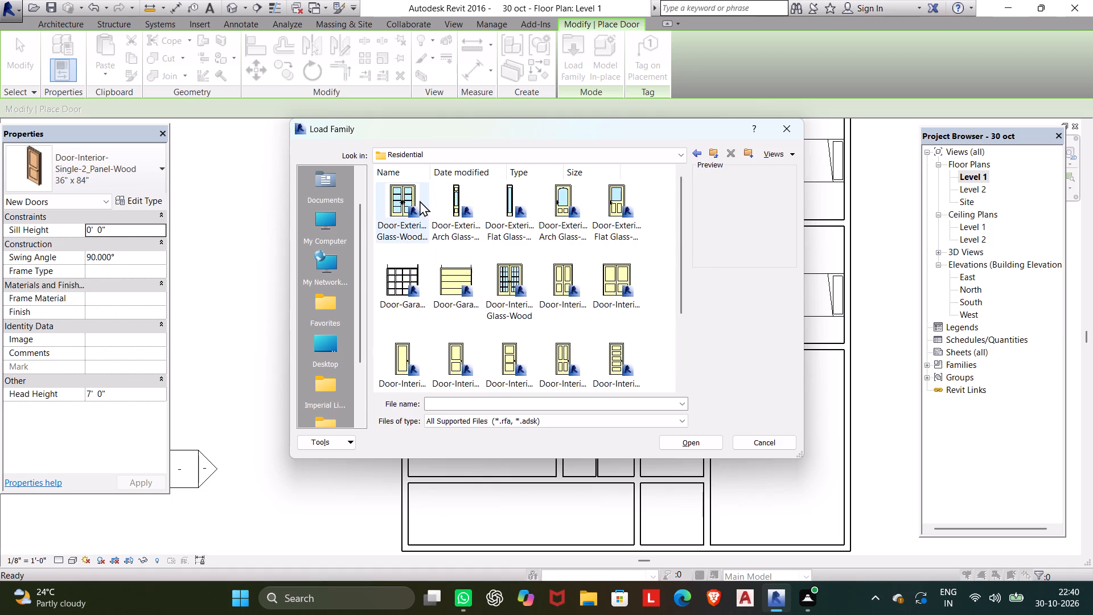
click(696, 439)
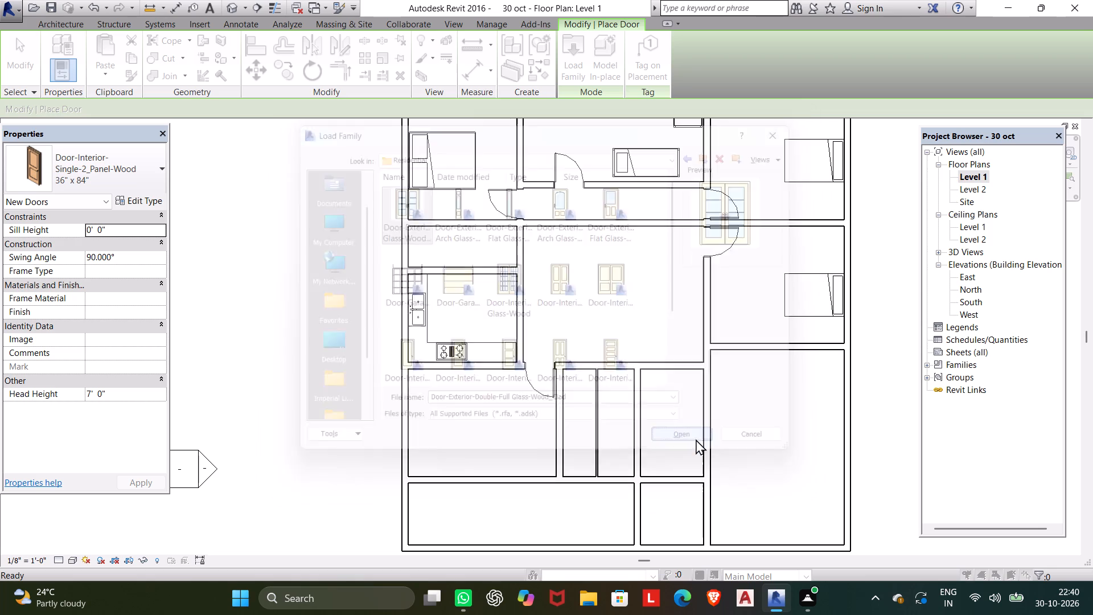
scroll(586, 315, down, 1)
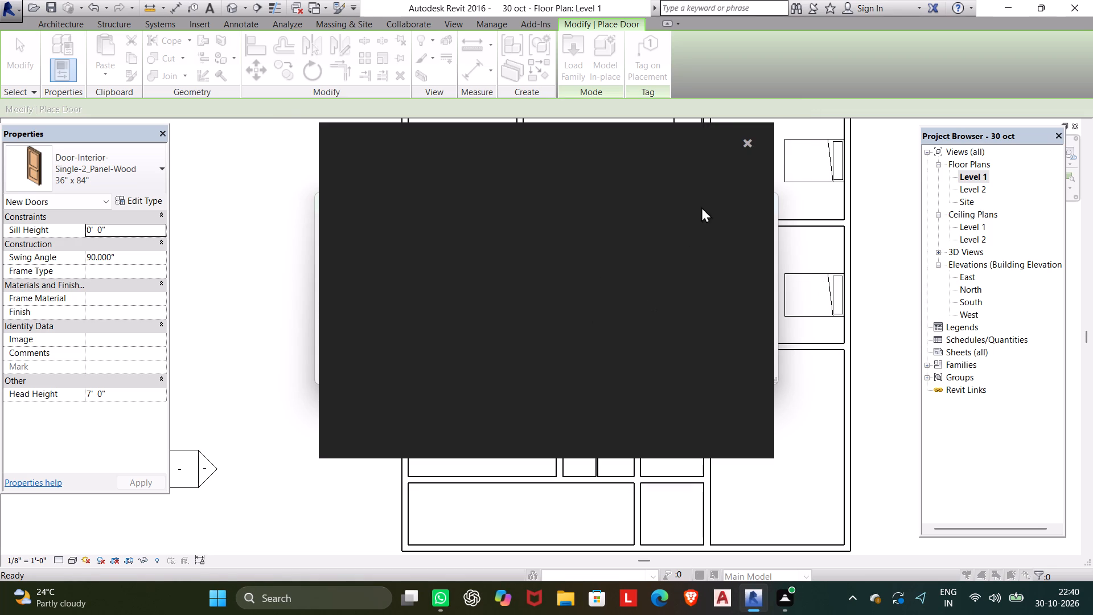
click(746, 140)
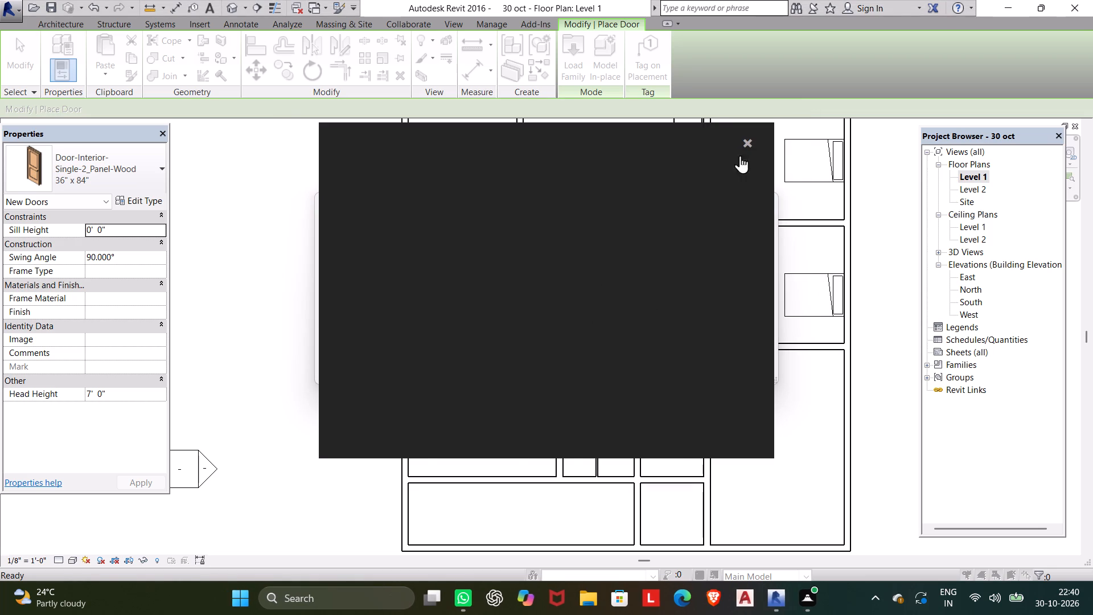
scroll(576, 294, up, 4)
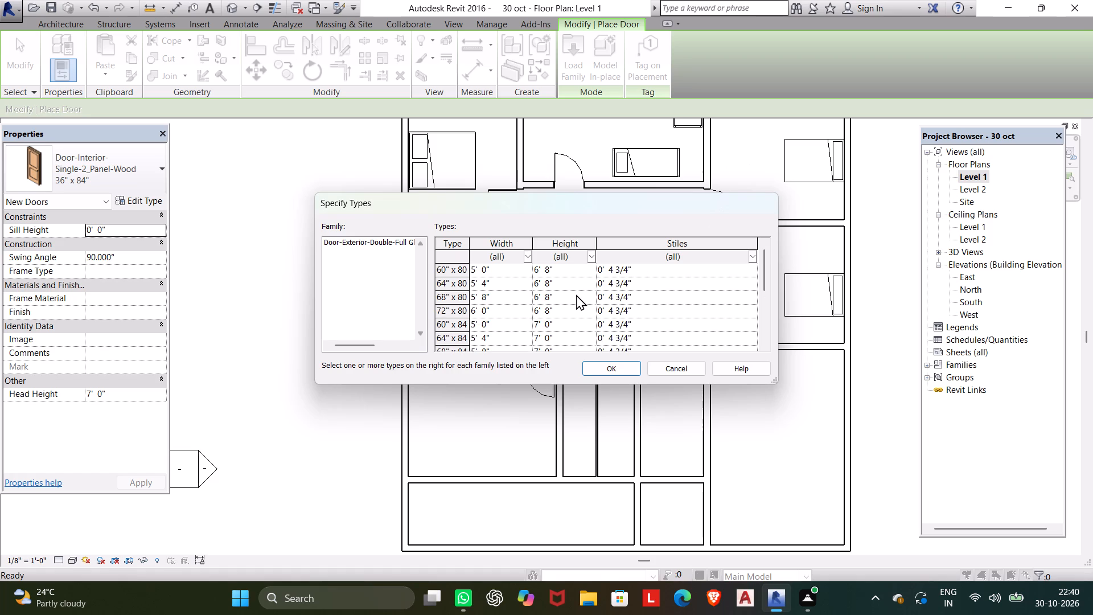
scroll(518, 318, down, 1)
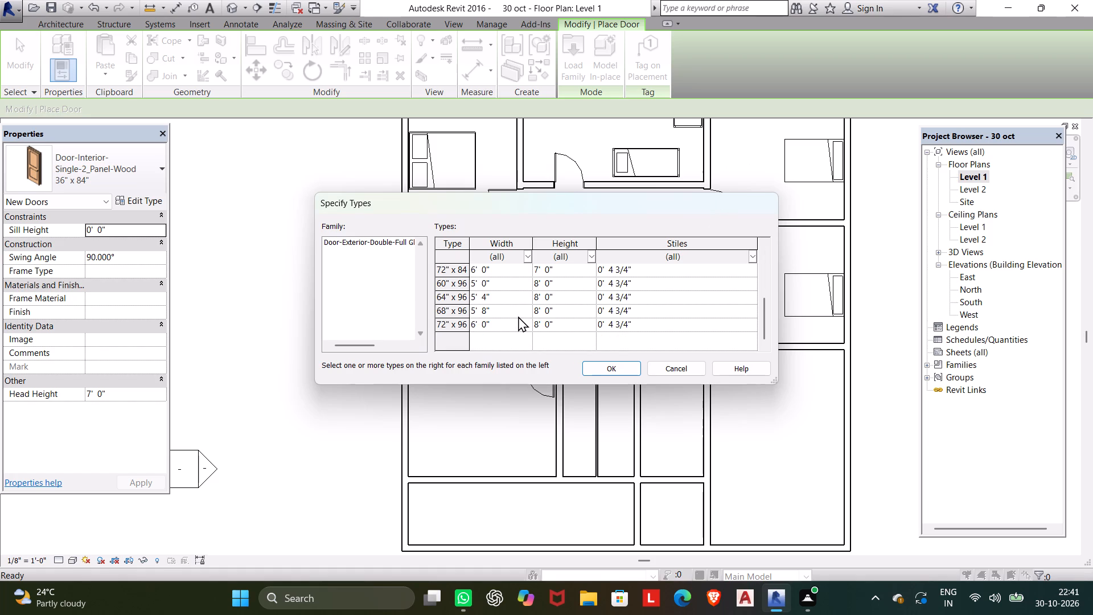
scroll(518, 316, up, 1)
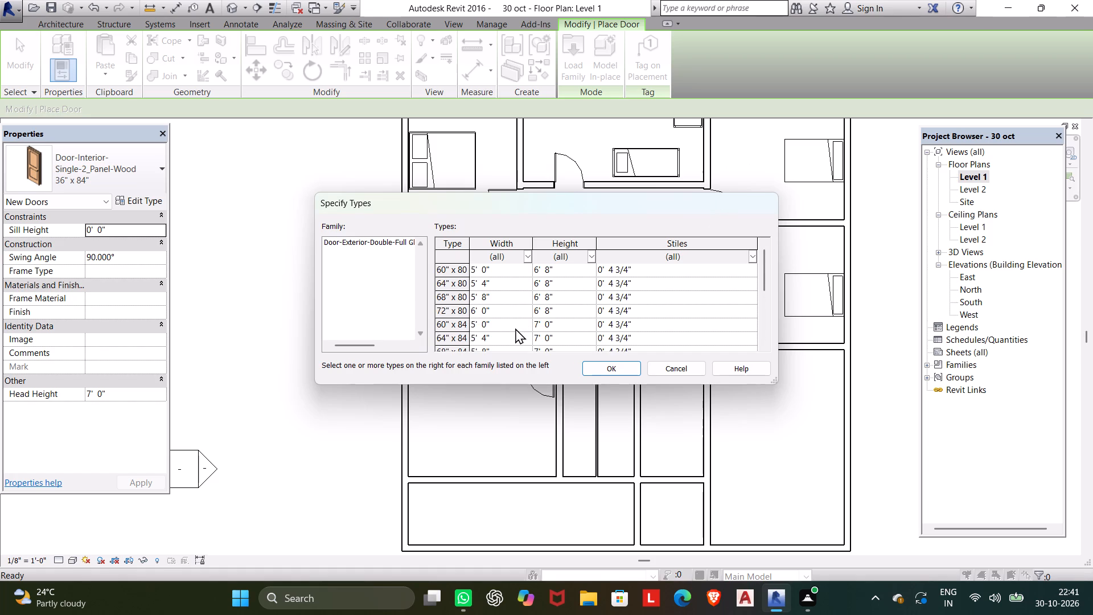
scroll(515, 328, up, 11)
scroll(543, 294, down, 2)
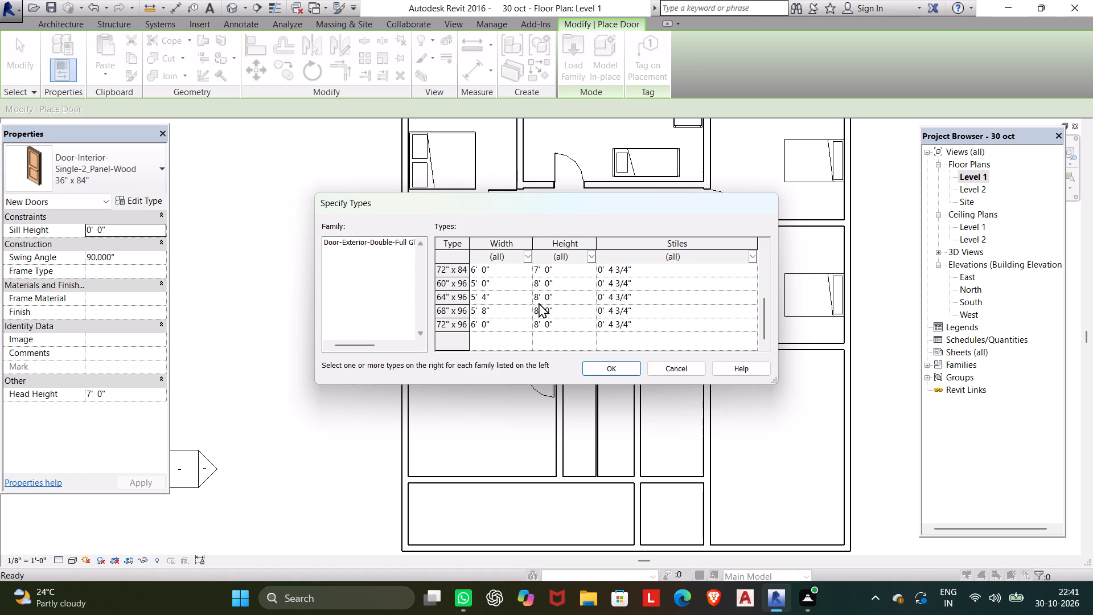
click(516, 270)
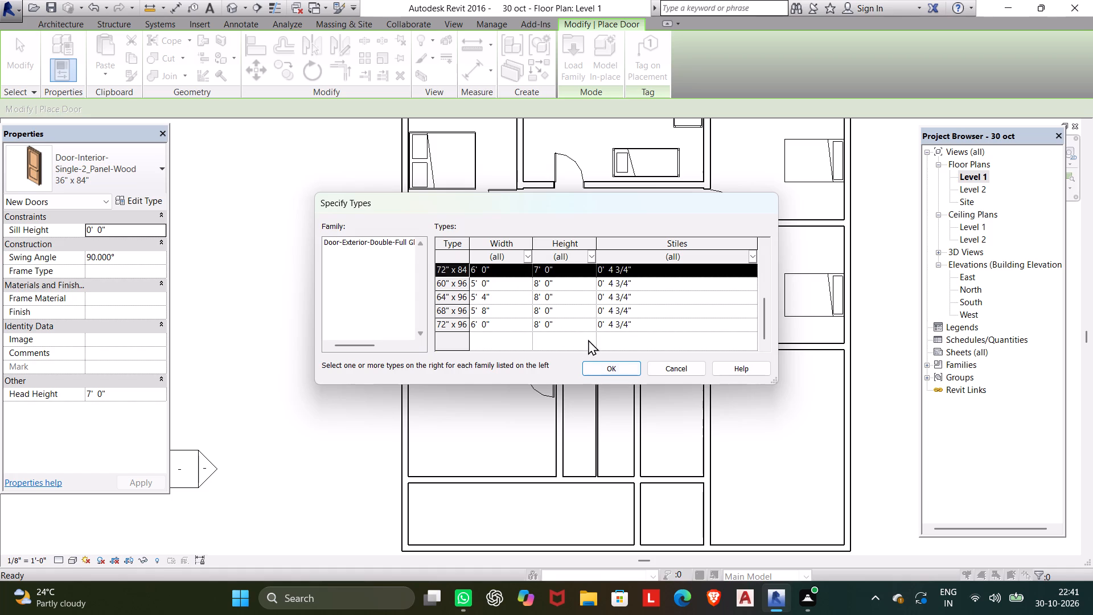
click(591, 368)
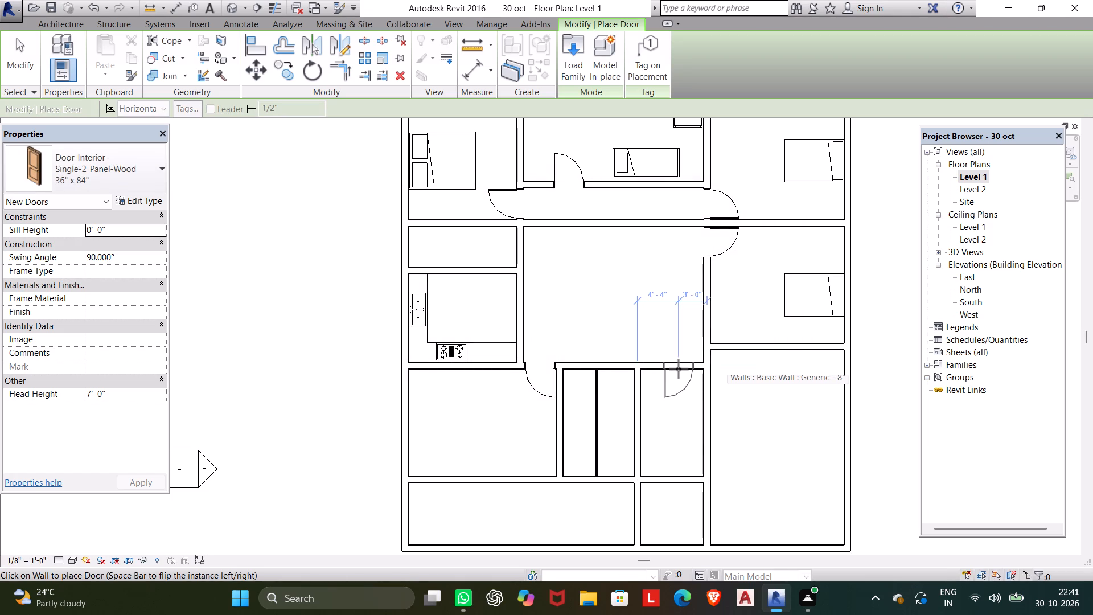
Load Door-Exterior-Double-Full Glass-Wood_Clad again from the Residential door folder, choosing the 72" x 84" type.
click(566, 46)
double_click(611, 284)
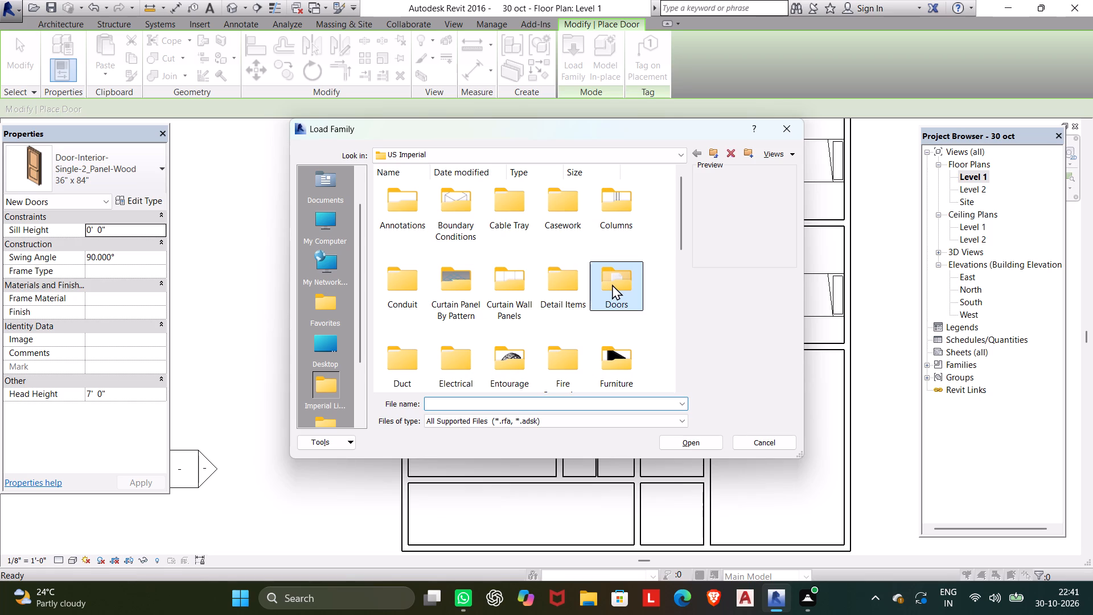
click(612, 284)
click(612, 284)
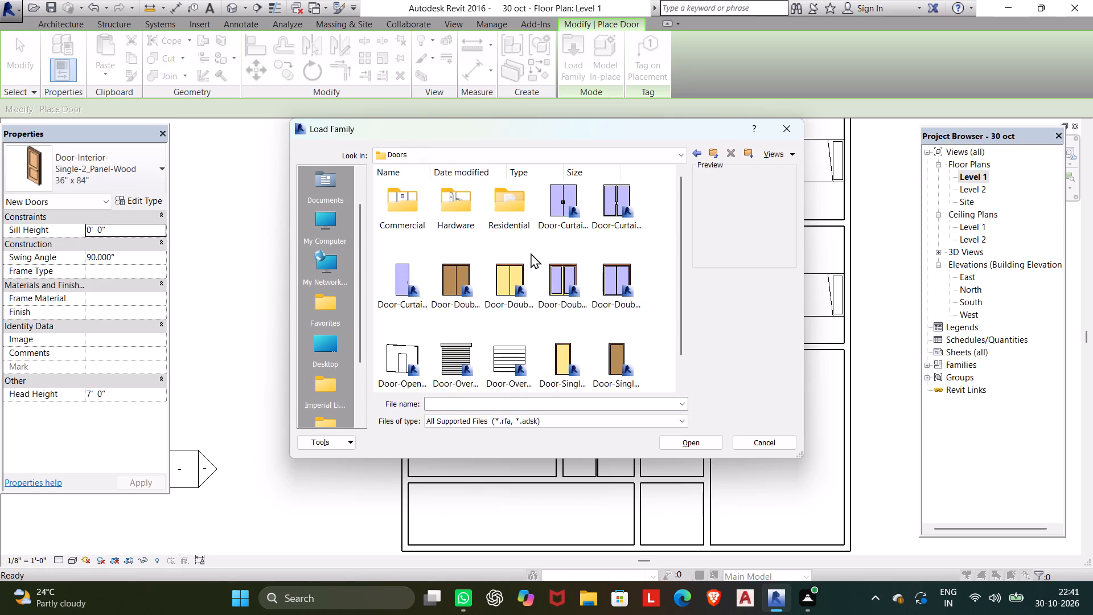
double_click(500, 206)
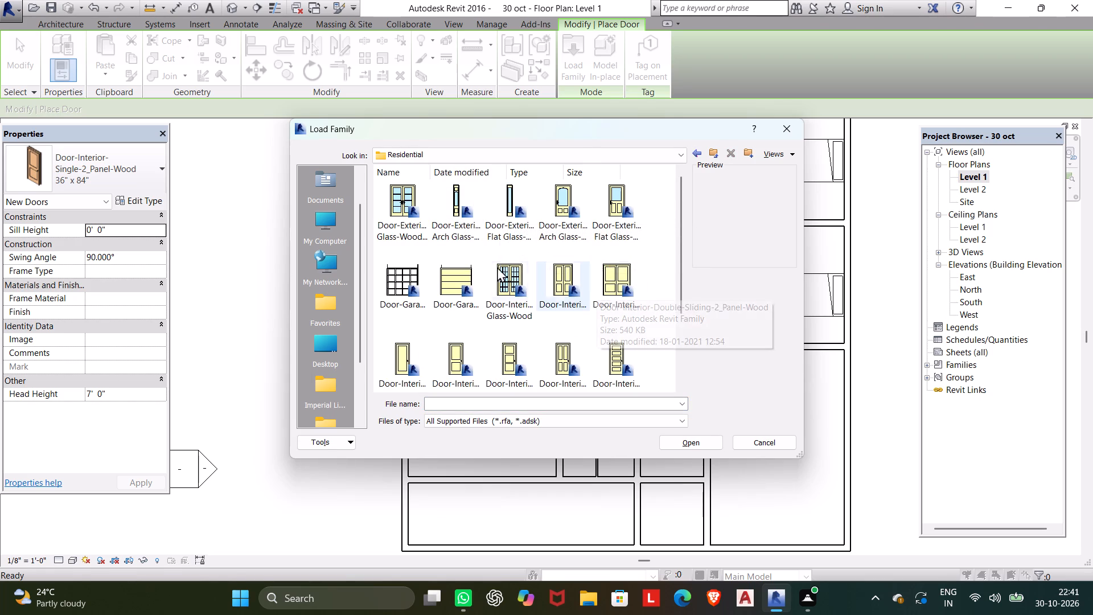
click(404, 200)
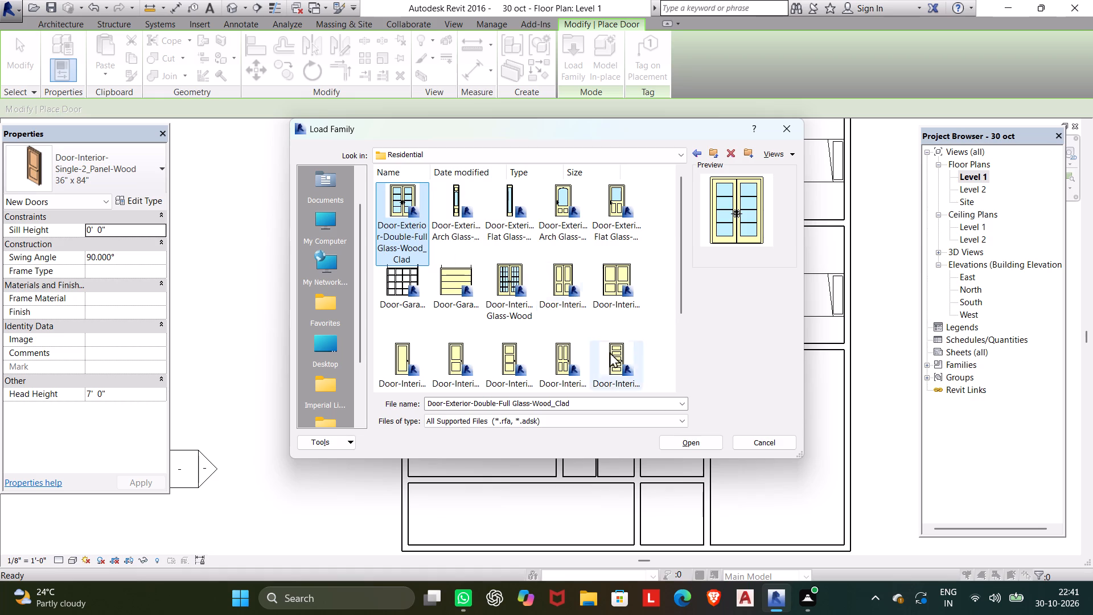
click(686, 439)
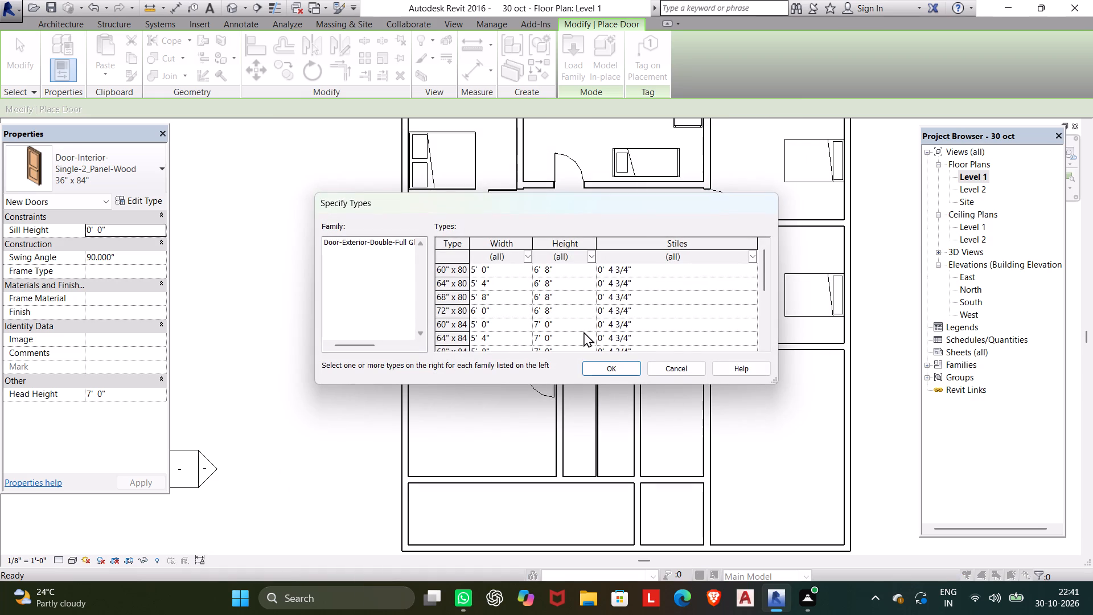
scroll(557, 336, down, 3)
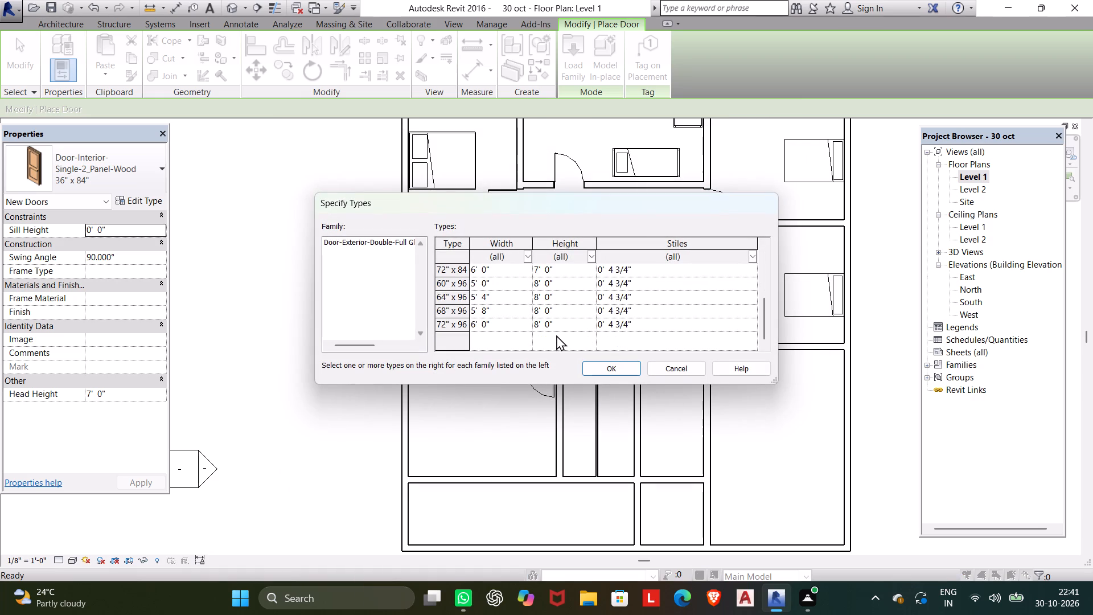
scroll(552, 326, up, 2)
scroll(506, 323, down, 2)
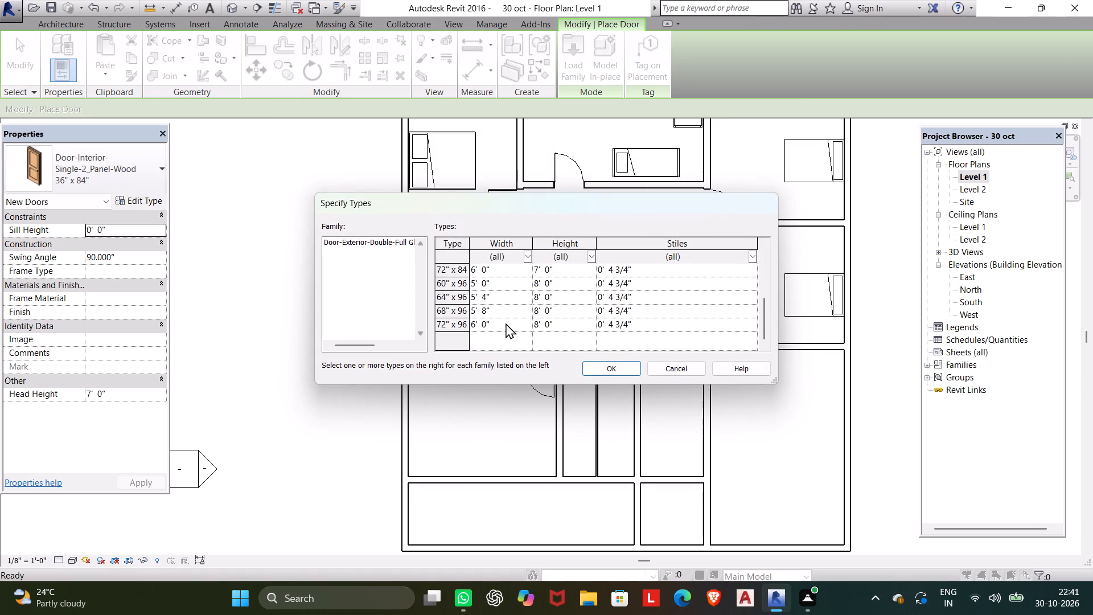
click(517, 267)
click(595, 368)
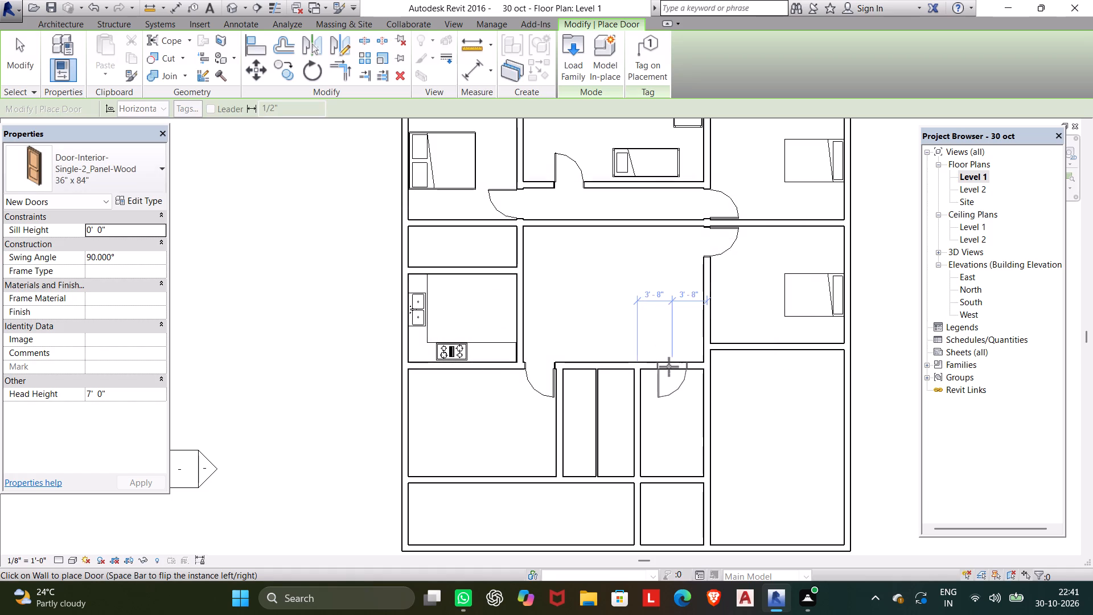
Place a 36" x 84" Door-Interior-Single-2_Panel-Wood between the central room and the small room south of it, centred 3'-8" from both side walls.
click(672, 365)
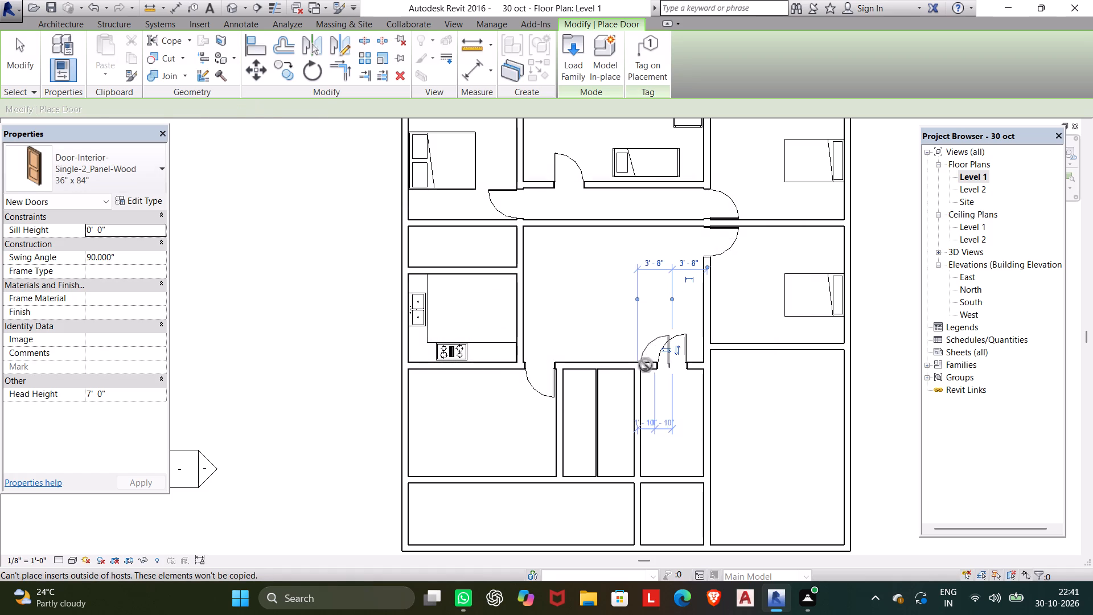
key(Escape)
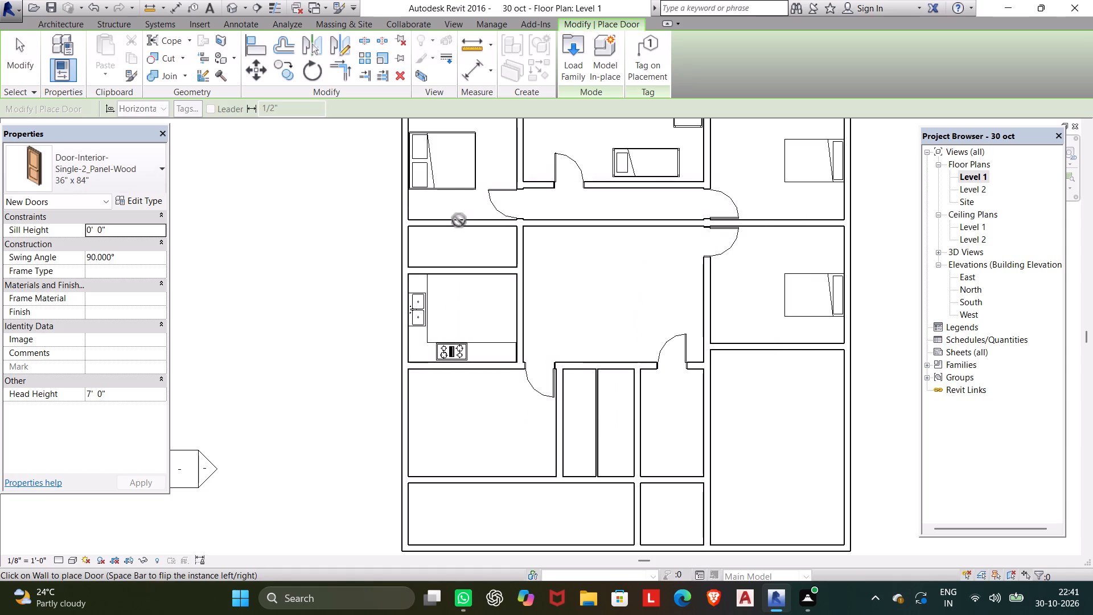
Examine the house's rooms, walls and doors from several sides in the 3D view, dismissing the blank card.
click(232, 1)
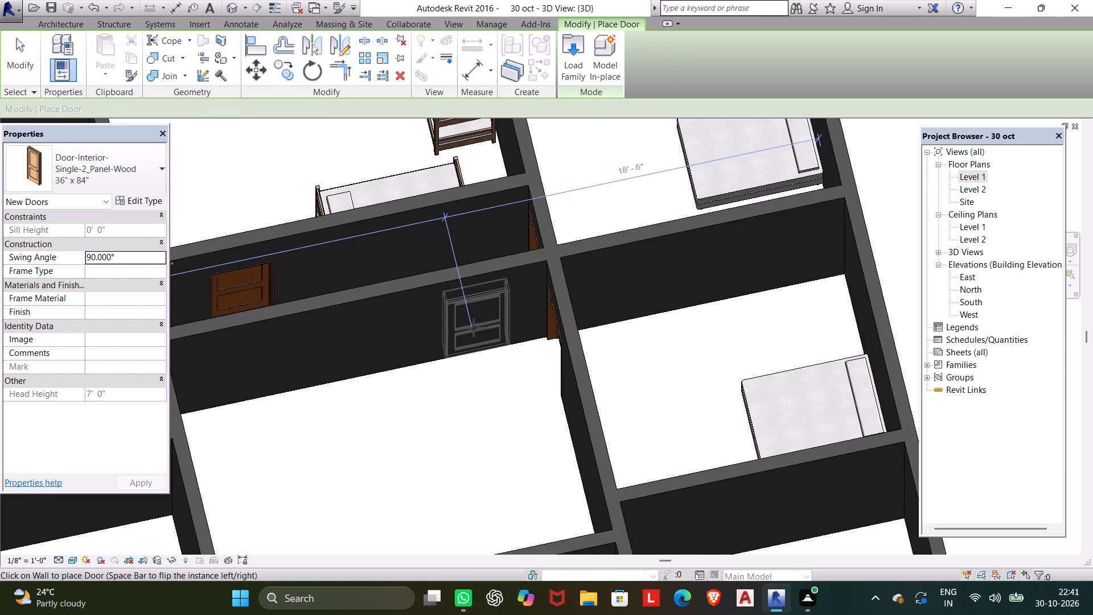
scroll(475, 328, down, 2)
key(Escape)
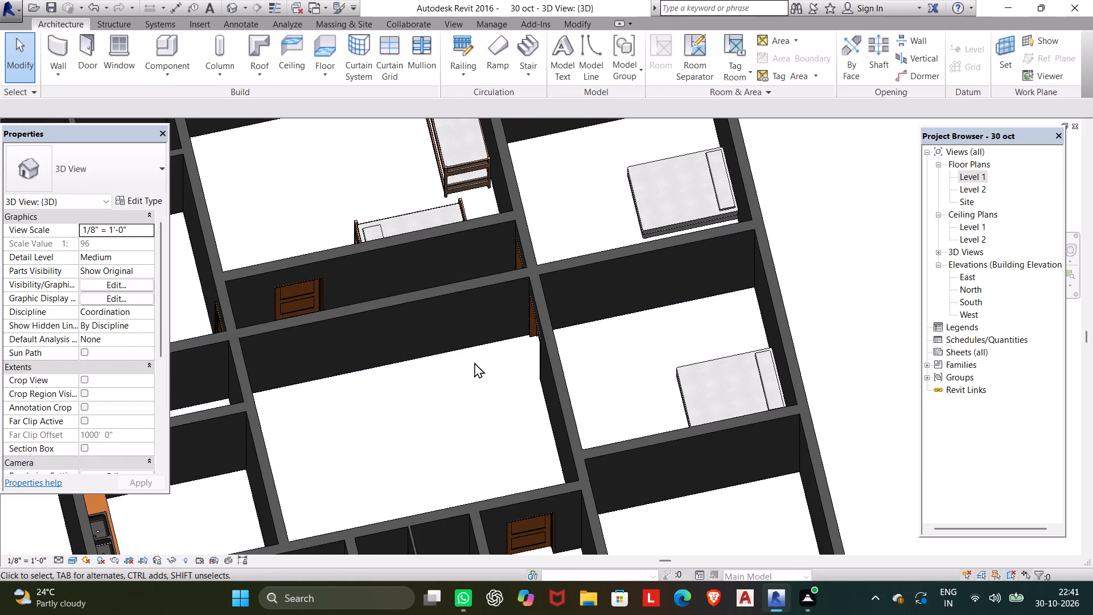
middle_drag(482, 367, 482, 382)
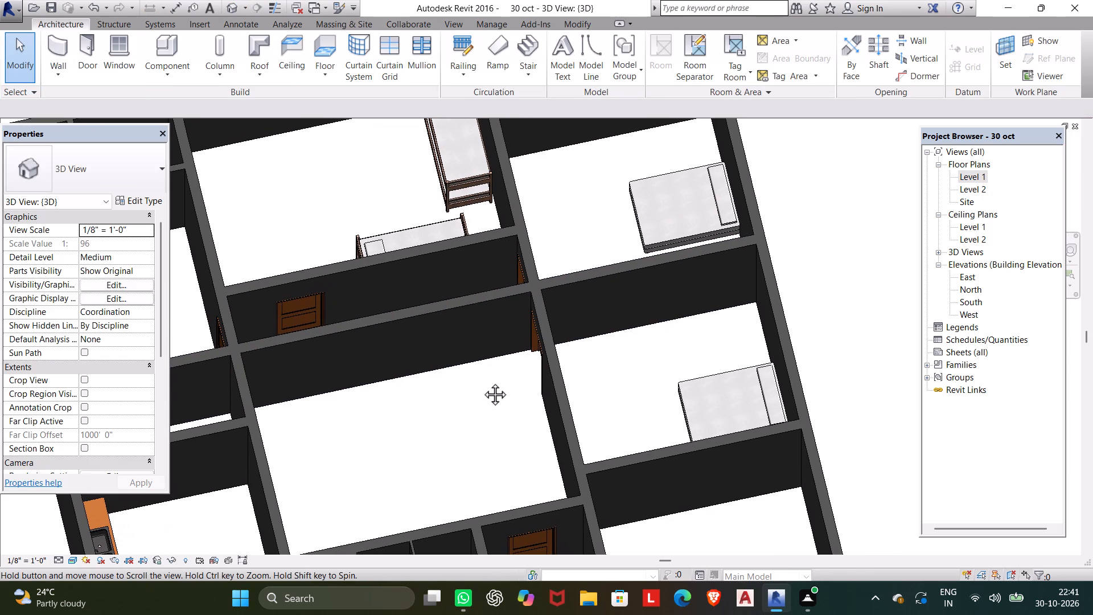
middle_drag(482, 382, 636, 423)
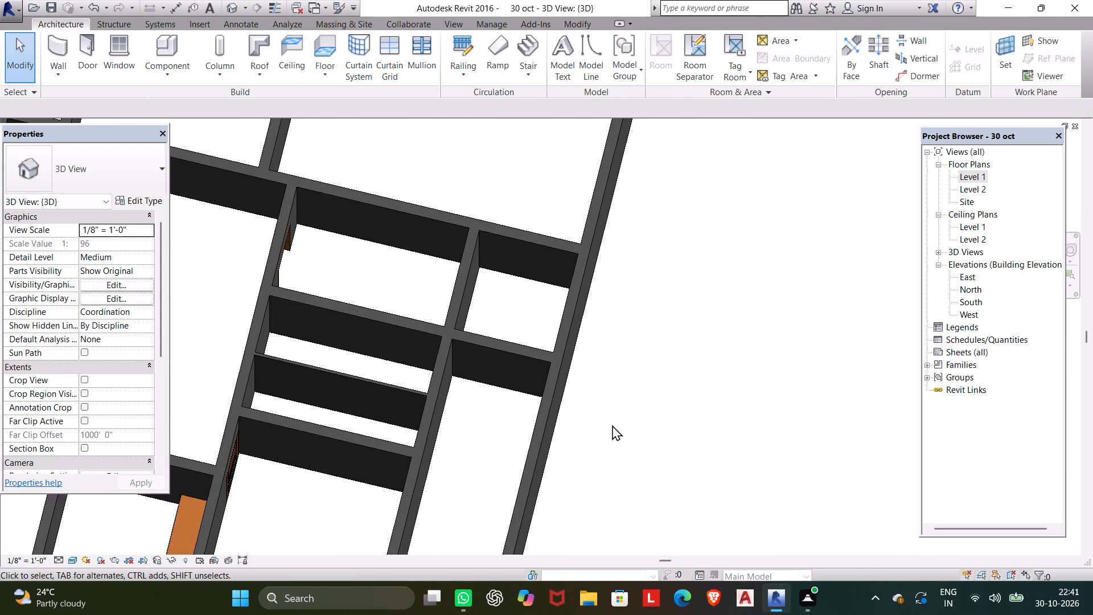
scroll(592, 426, down, 1)
middle_drag(592, 426, 724, 358)
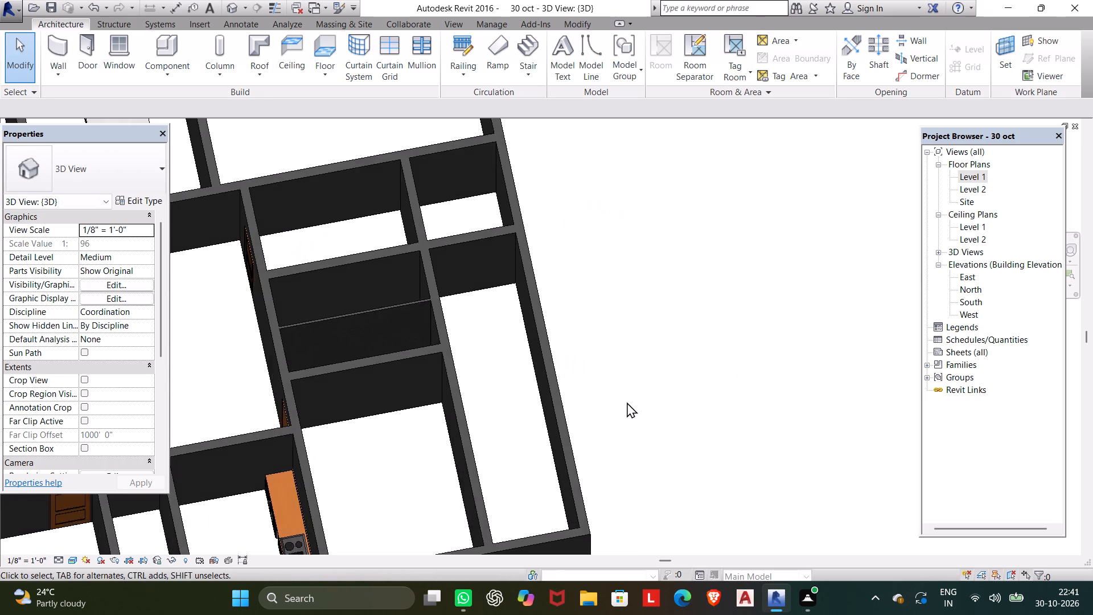
scroll(627, 402, down, 3)
middle_drag(630, 396, 653, 368)
middle_drag(506, 424, 528, 428)
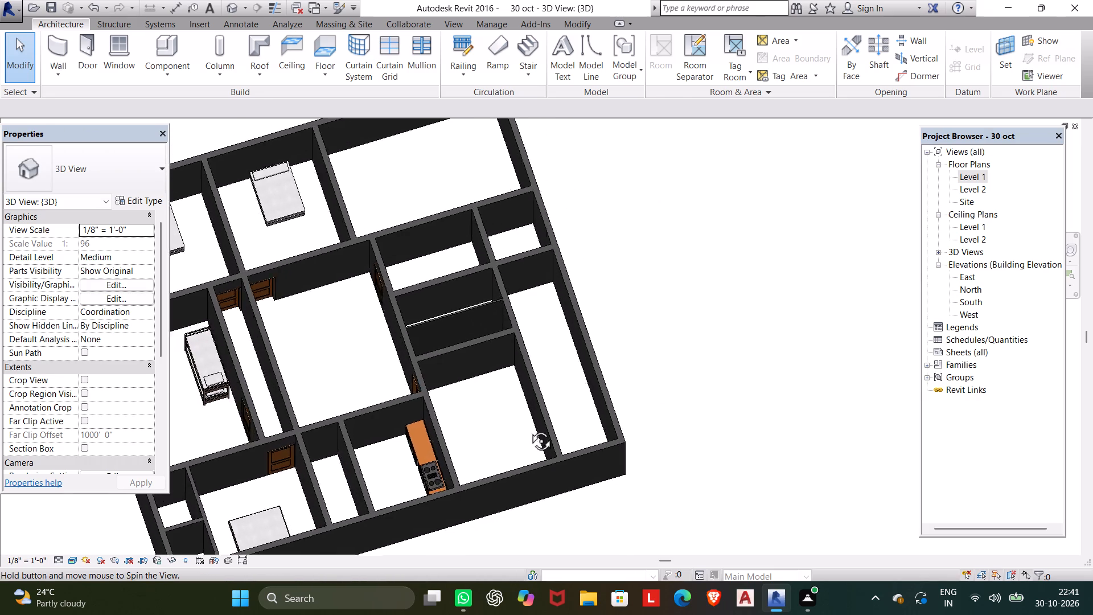
middle_drag(528, 428, 582, 382)
middle_drag(472, 419, 550, 426)
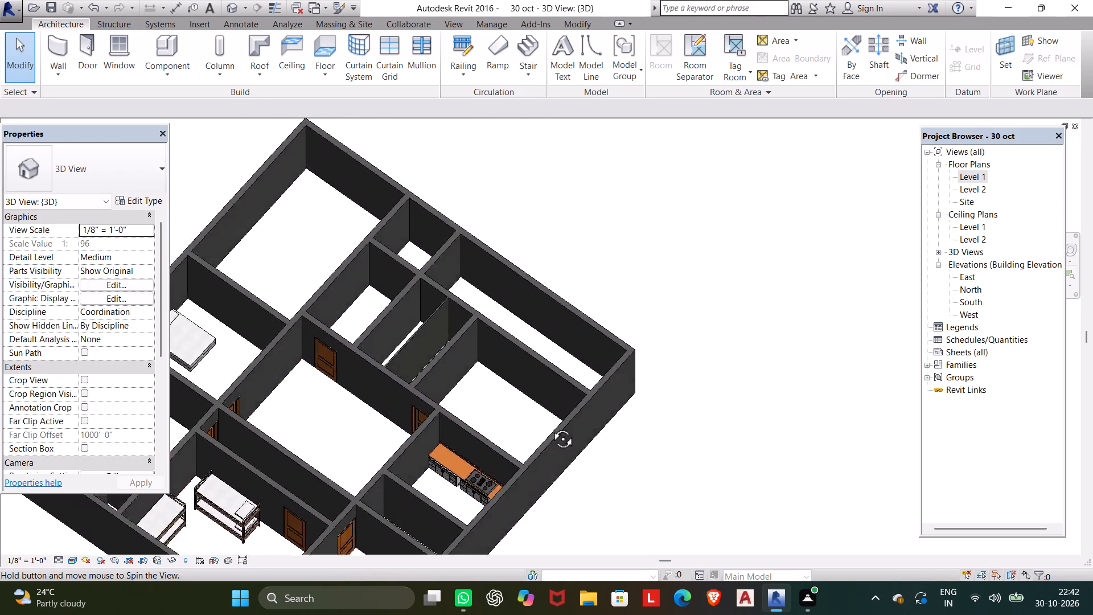
middle_drag(550, 426, 594, 398)
scroll(529, 428, down, 2)
middle_drag(529, 428, 672, 327)
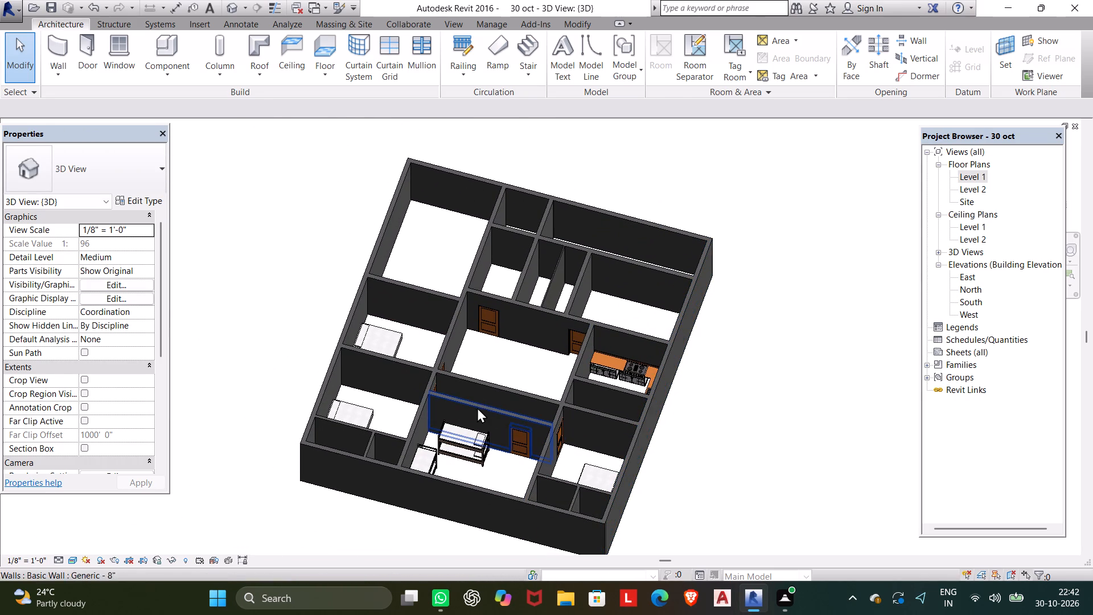
scroll(474, 398, up, 4)
shift+middle_drag(467, 417, 442, 424)
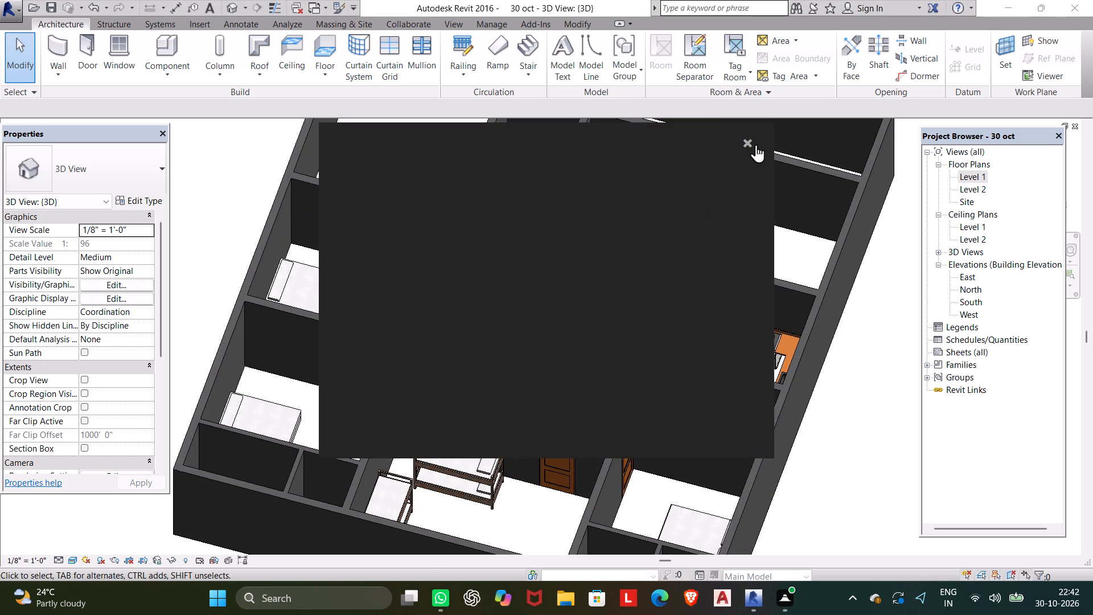
click(749, 140)
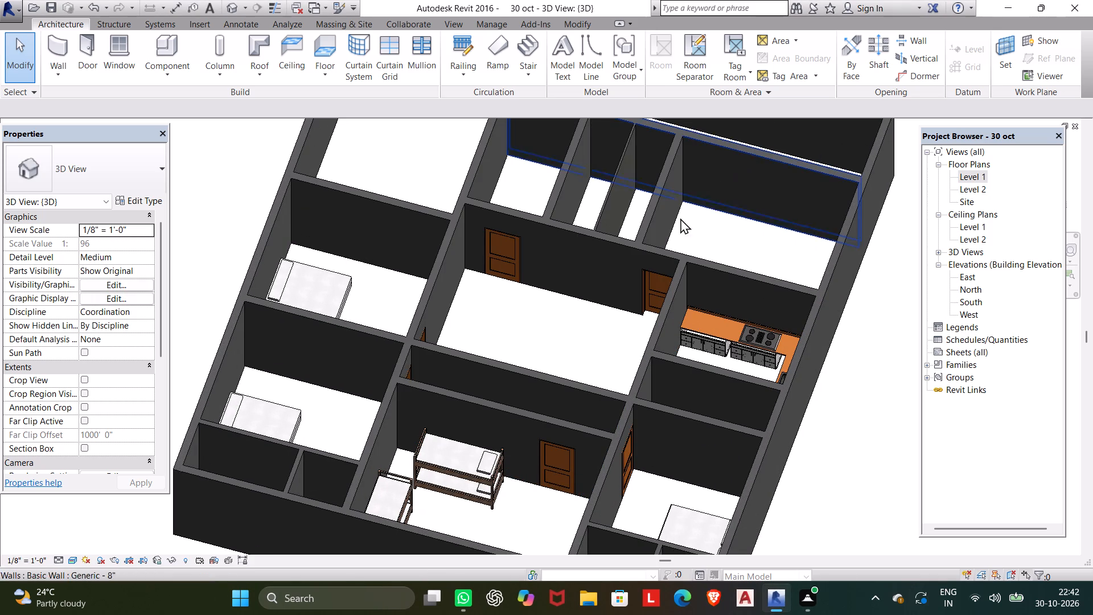
shift+middle_drag(600, 294, 486, 285)
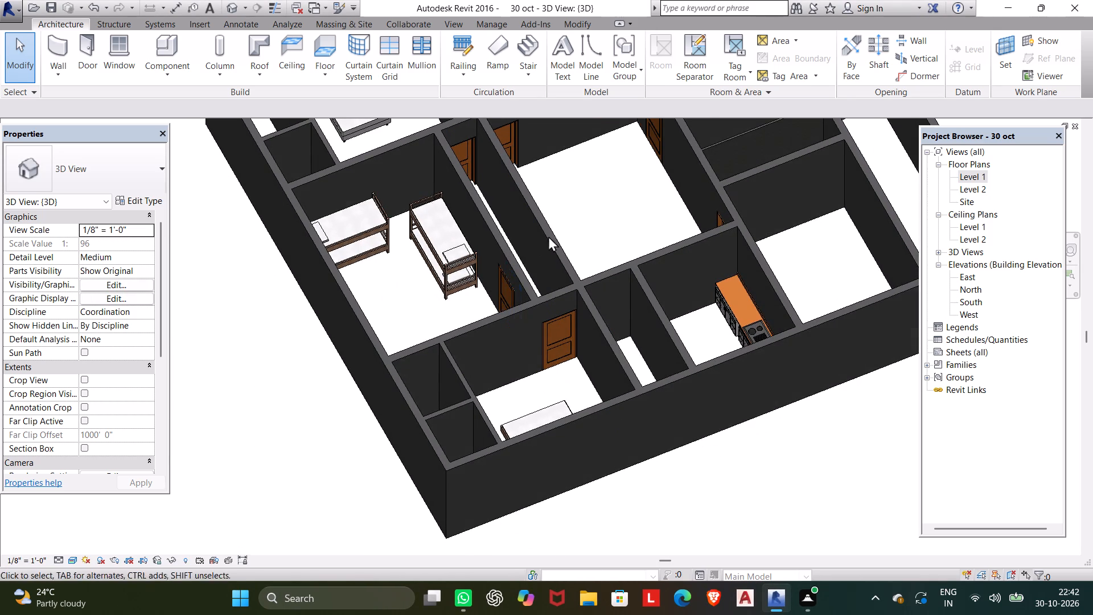
middle_drag(568, 219, 440, 379)
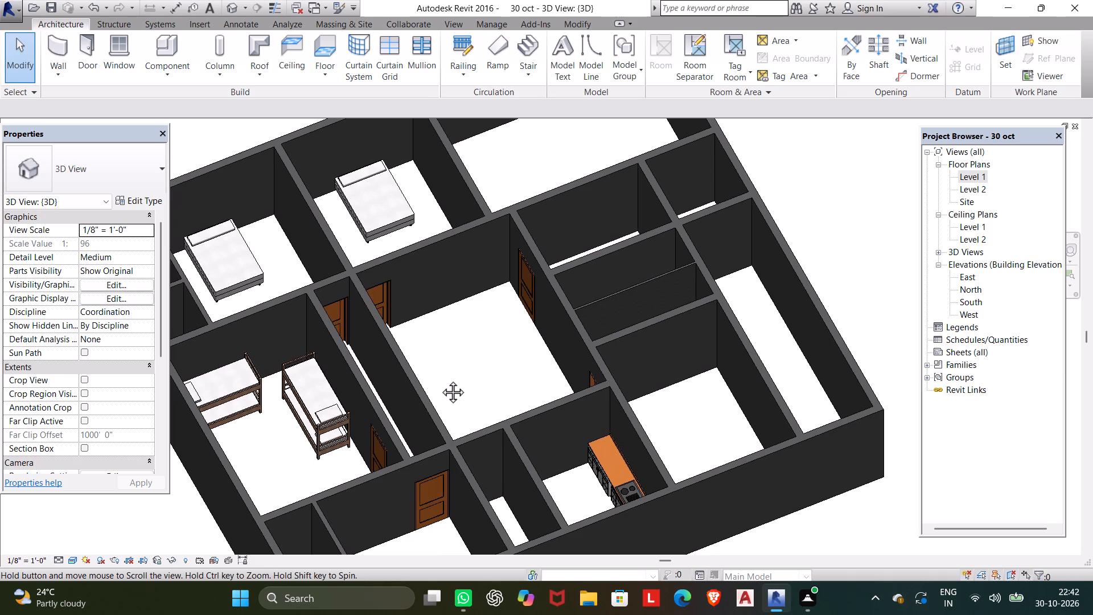
middle_drag(440, 379, 516, 371)
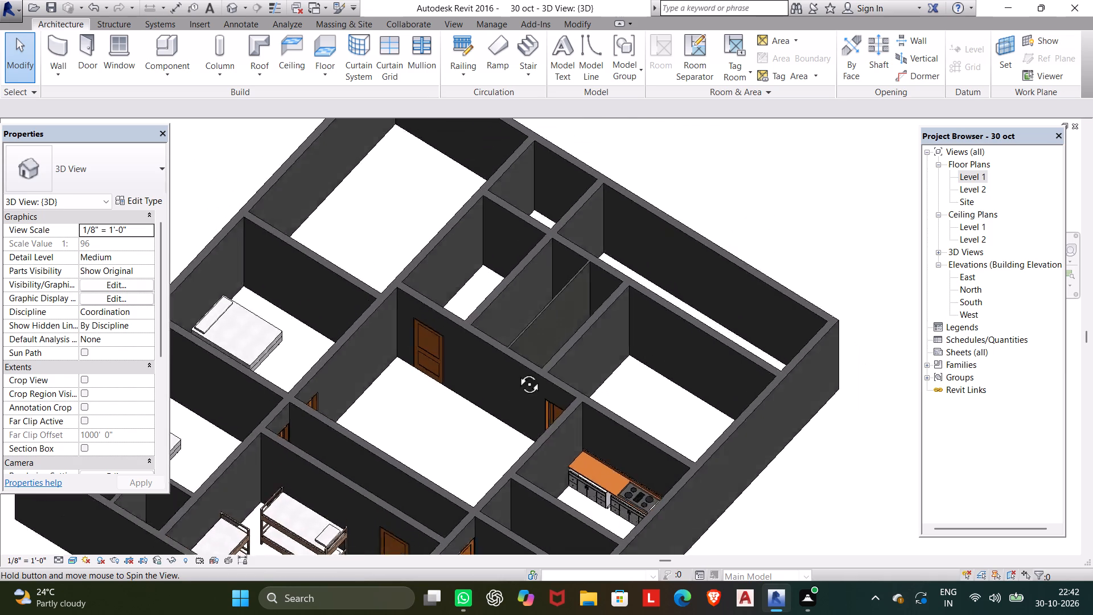
middle_drag(516, 371, 655, 441)
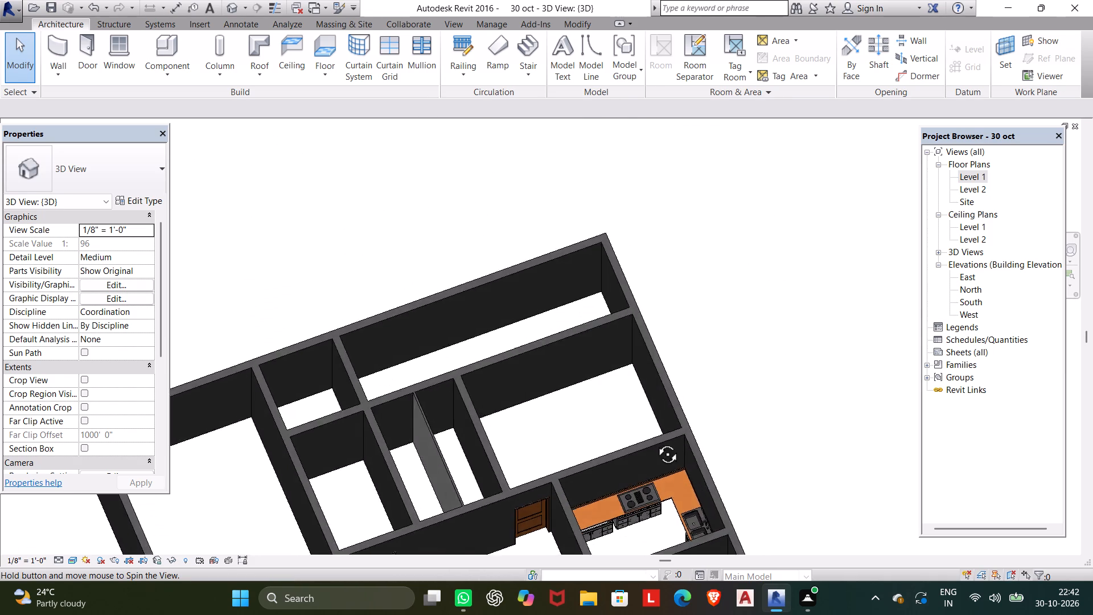
middle_drag(655, 441, 513, 337)
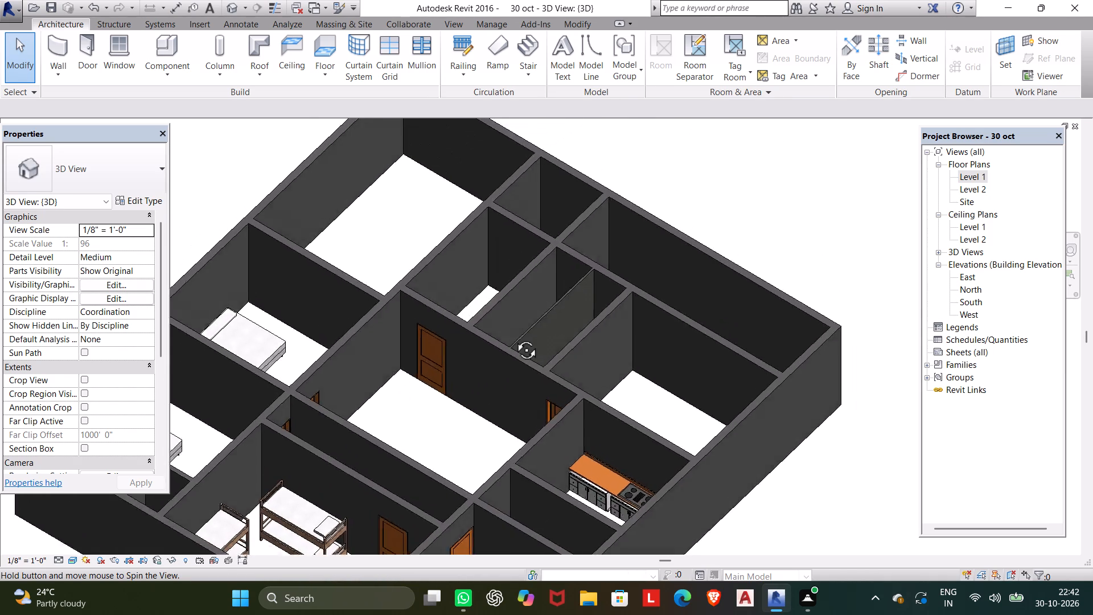
middle_drag(513, 337, 611, 408)
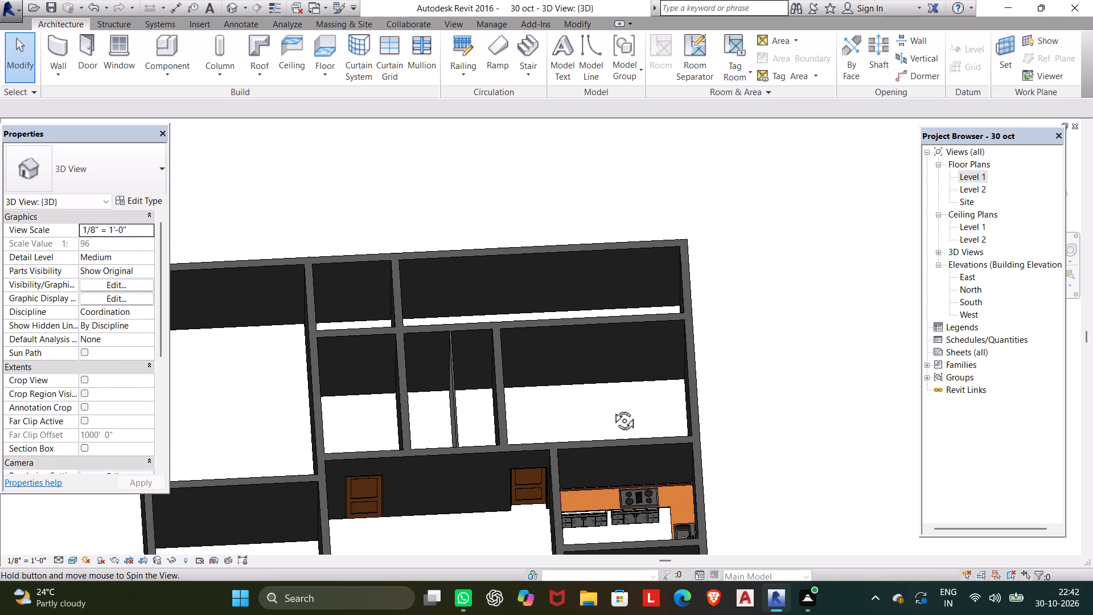
middle_drag(611, 408, 406, 335)
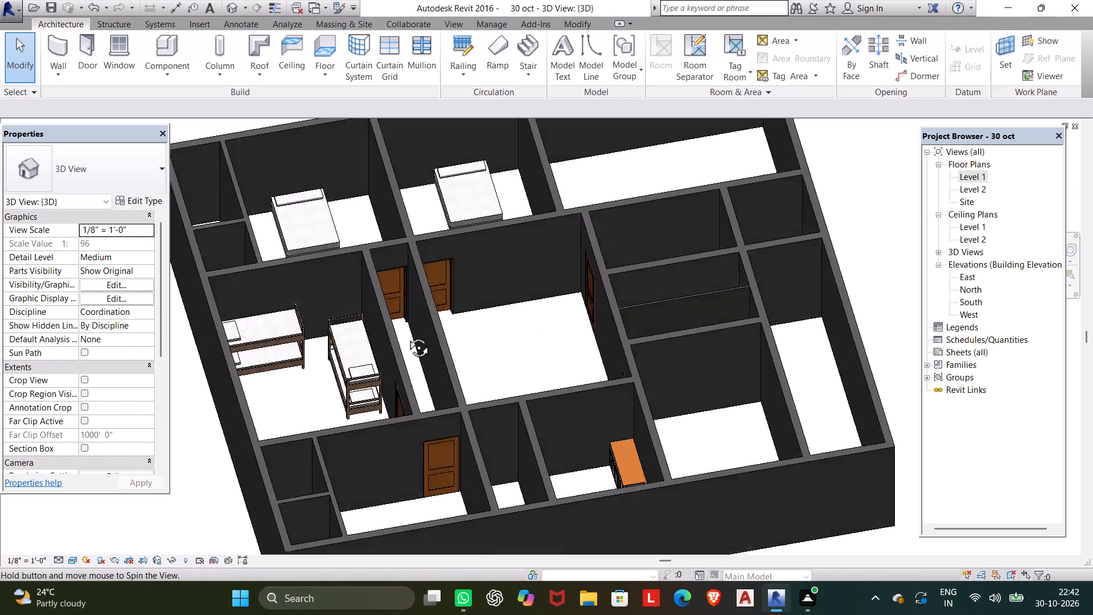
middle_drag(406, 335, 288, 301)
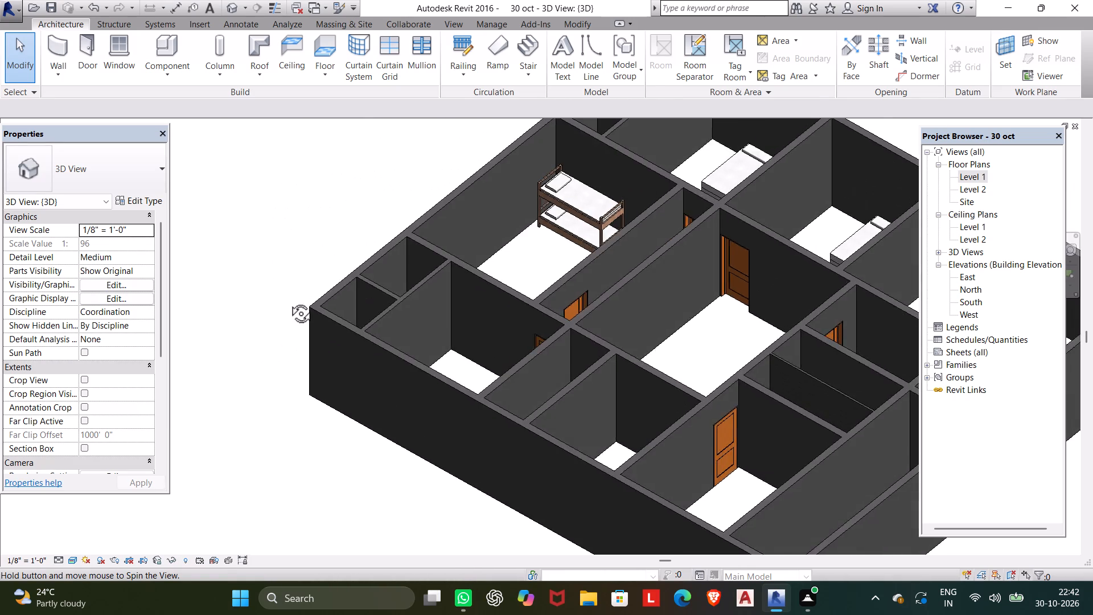
middle_drag(288, 301, 143, 296)
middle_drag(375, 346, 249, 215)
middle_drag(354, 344, 273, 301)
scroll(273, 301, down, 1)
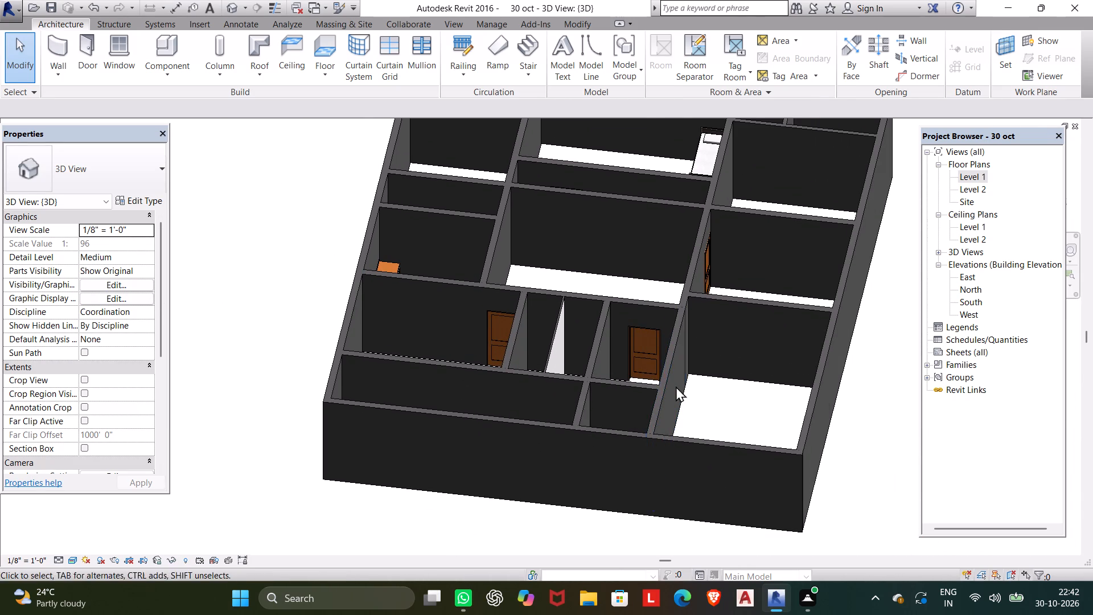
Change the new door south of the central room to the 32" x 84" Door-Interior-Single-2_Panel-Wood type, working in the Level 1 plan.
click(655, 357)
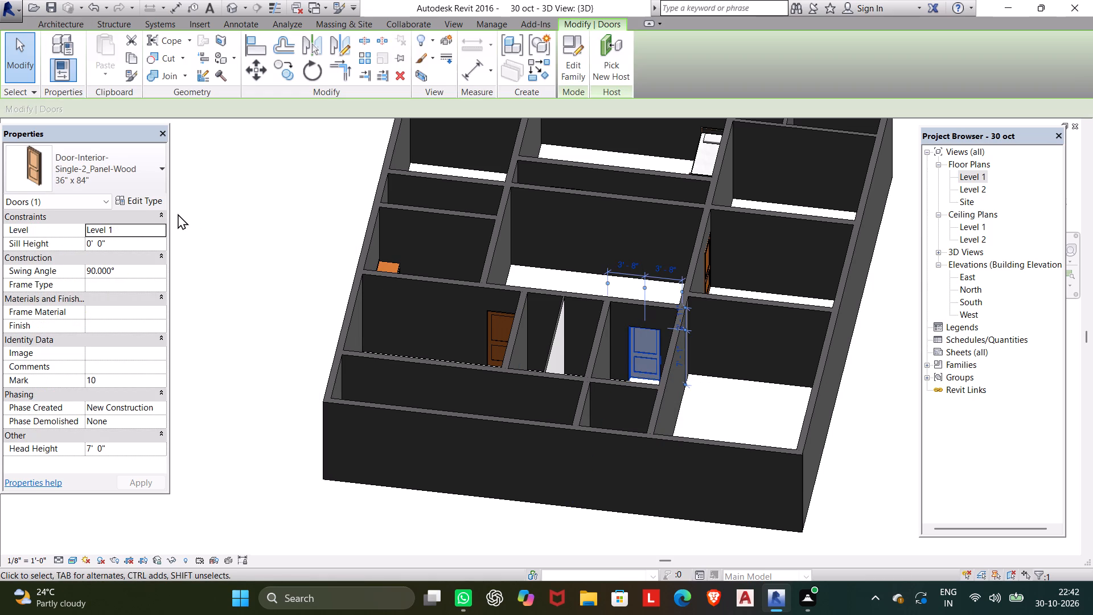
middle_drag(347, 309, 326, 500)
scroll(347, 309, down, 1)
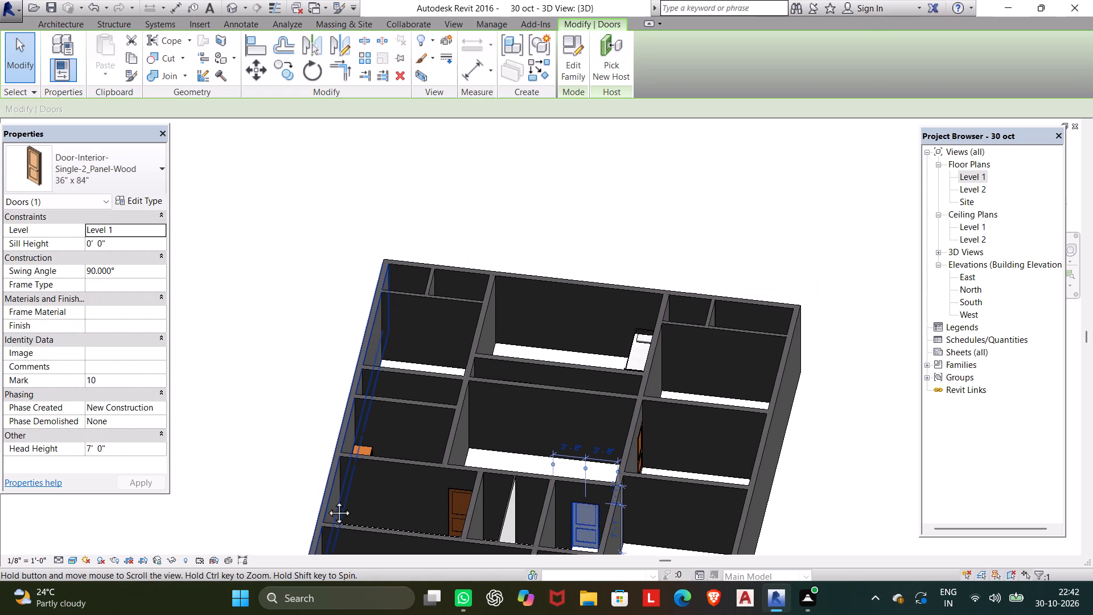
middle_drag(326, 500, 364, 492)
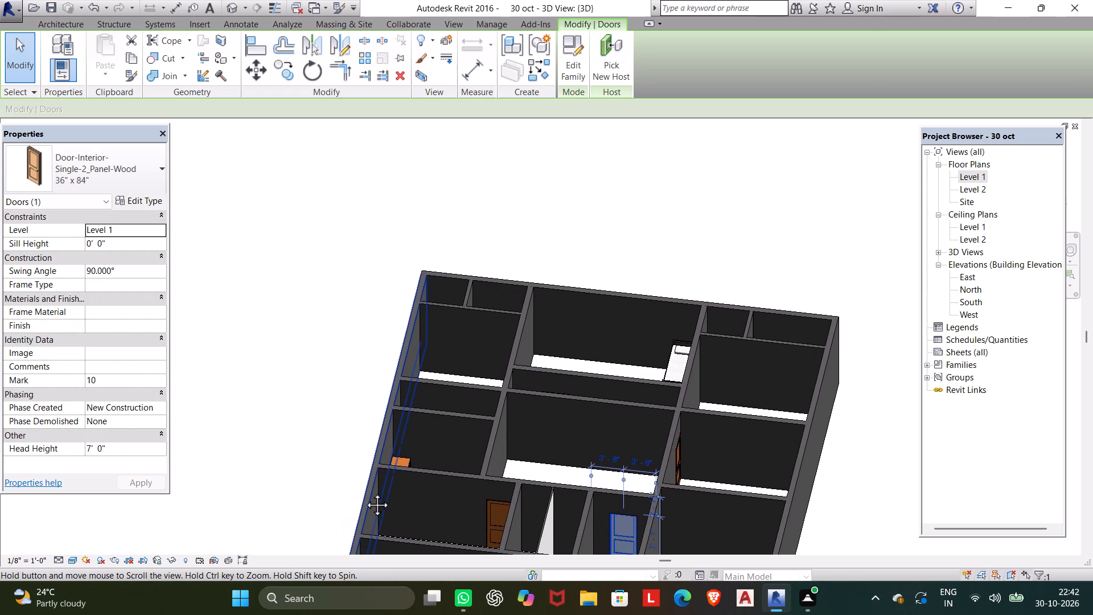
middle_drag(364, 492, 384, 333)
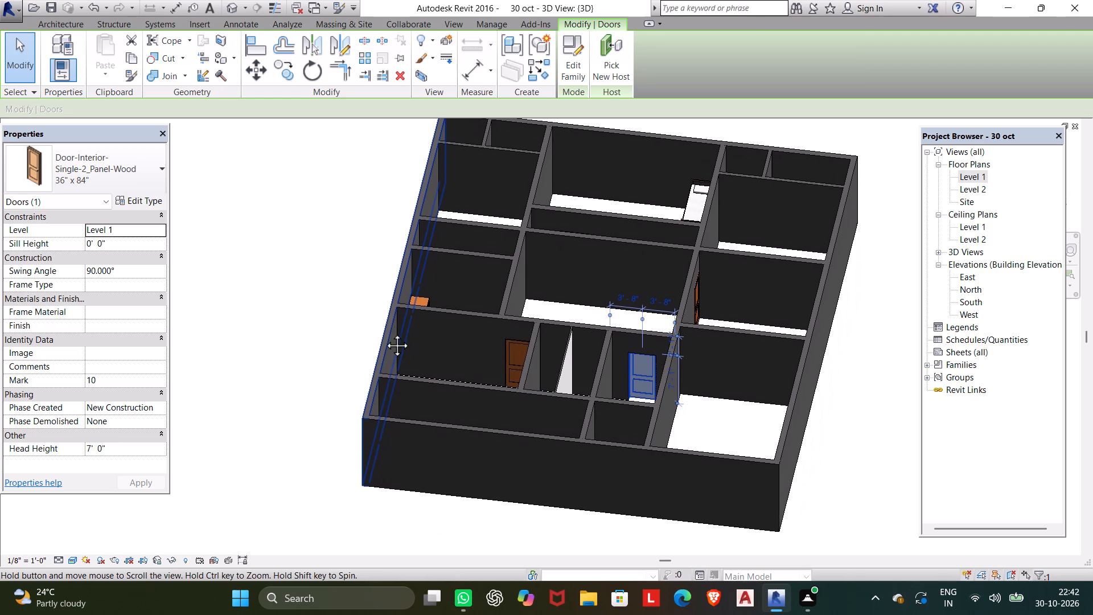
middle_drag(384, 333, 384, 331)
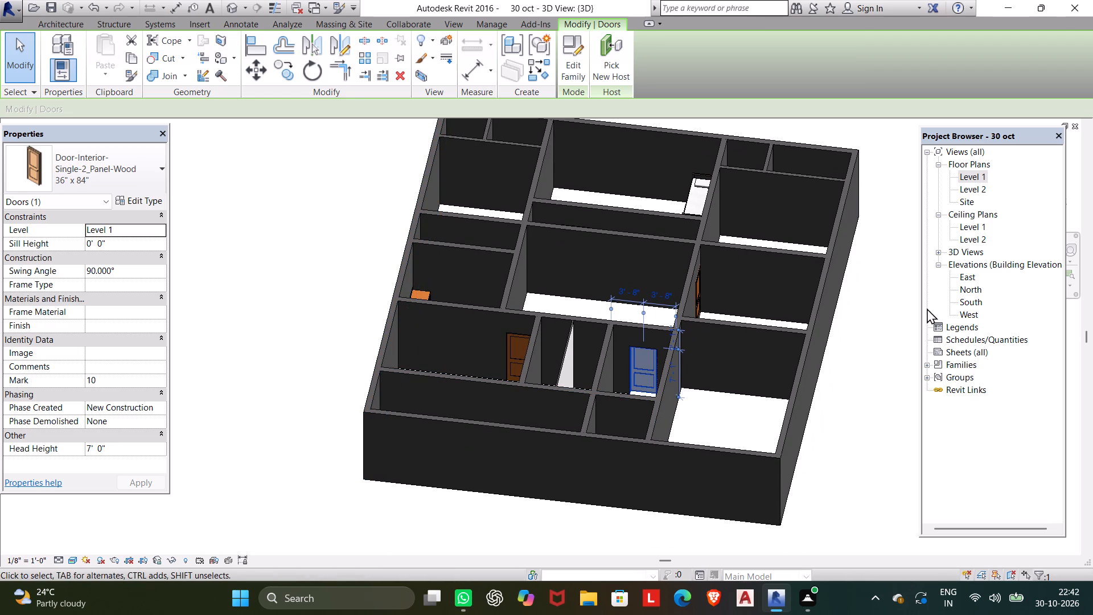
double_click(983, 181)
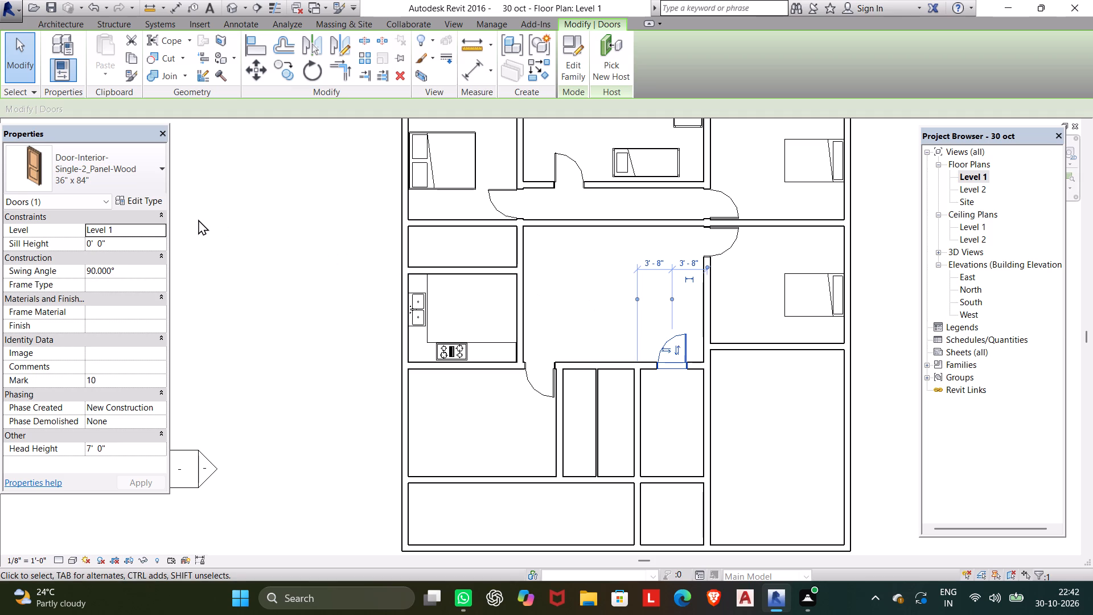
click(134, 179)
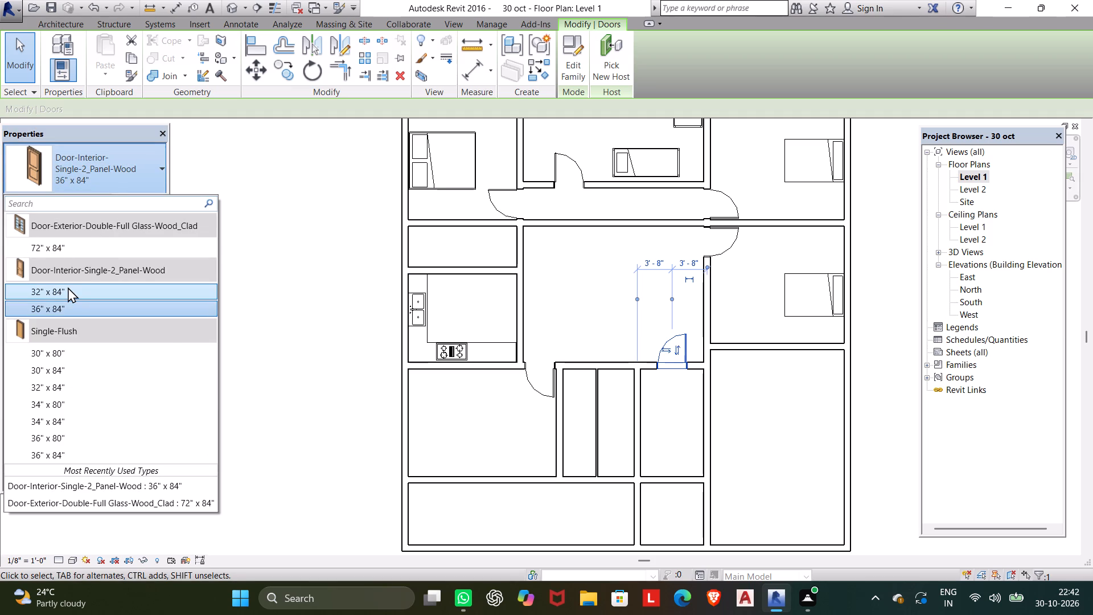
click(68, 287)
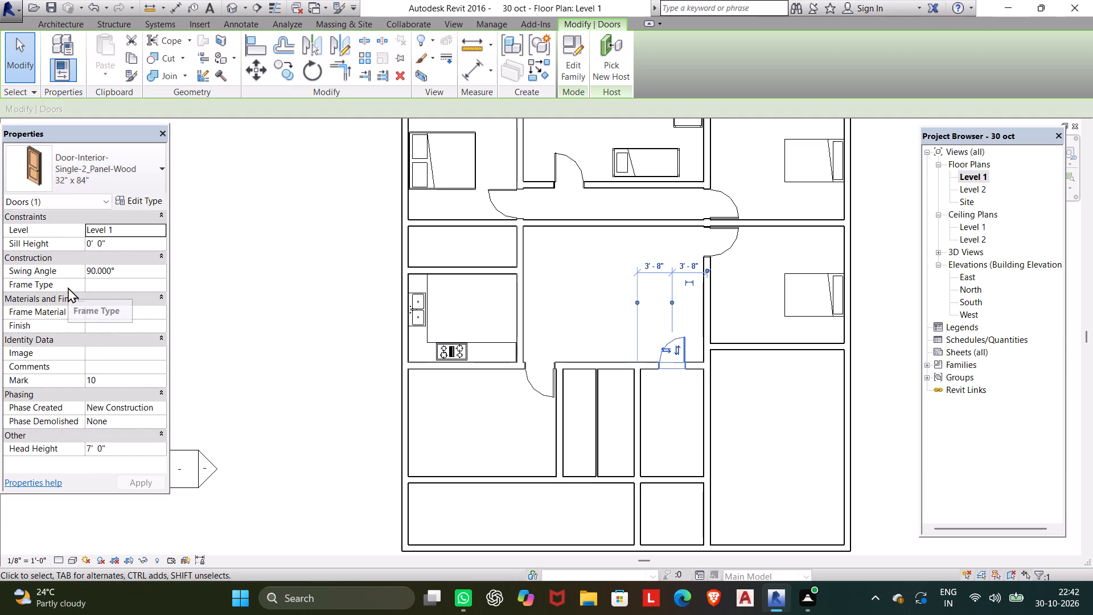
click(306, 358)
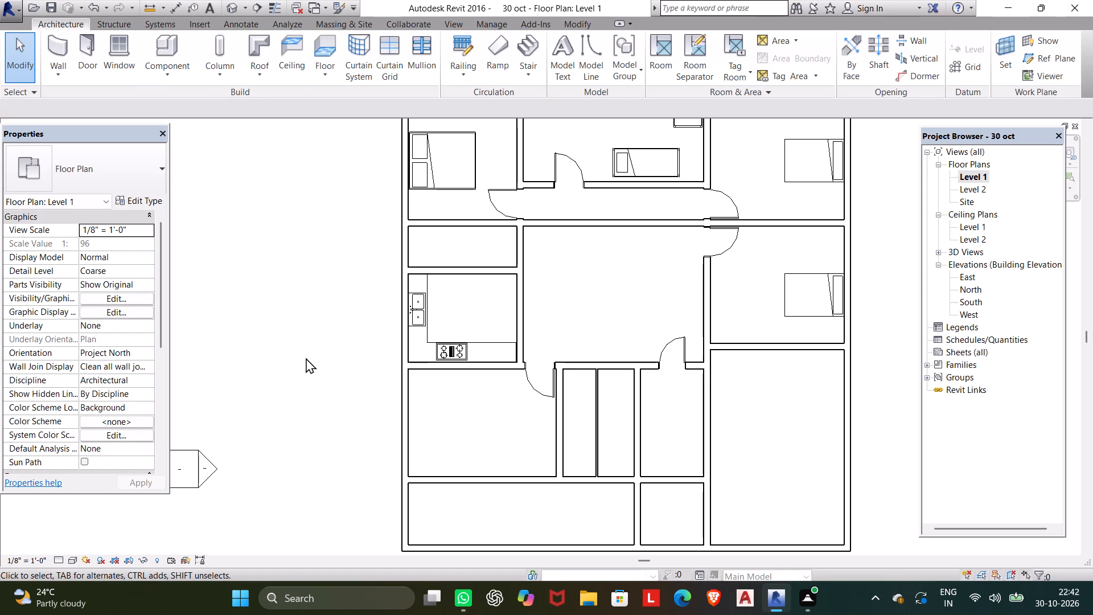
Change the door between the central room and the small southern room to Door-Exterior-Double-Full Glass-Wood_Clad, 72" x 84".
click(679, 347)
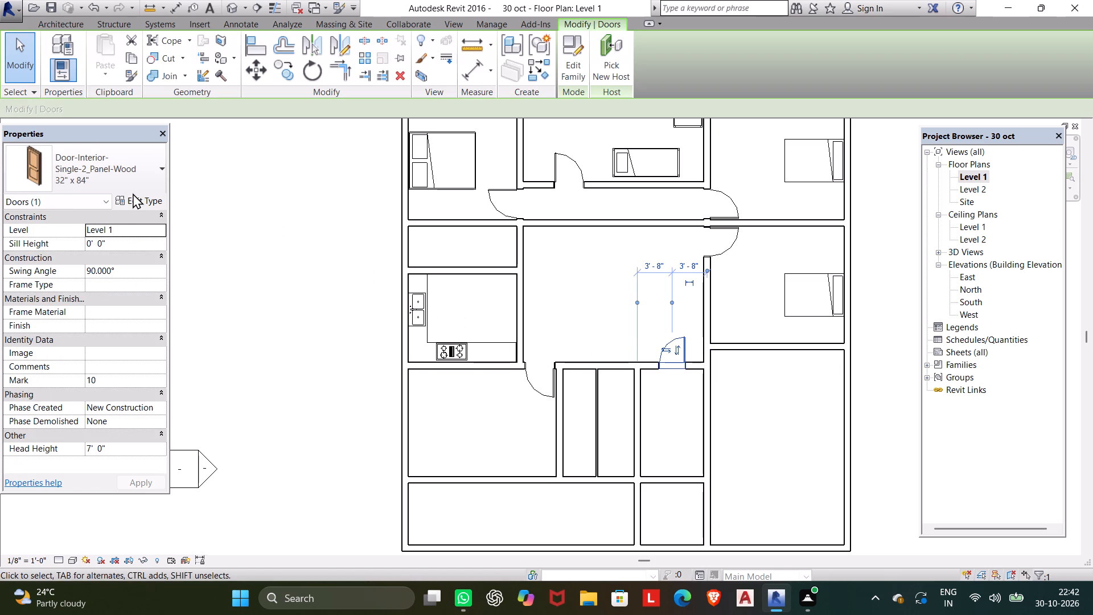
click(141, 171)
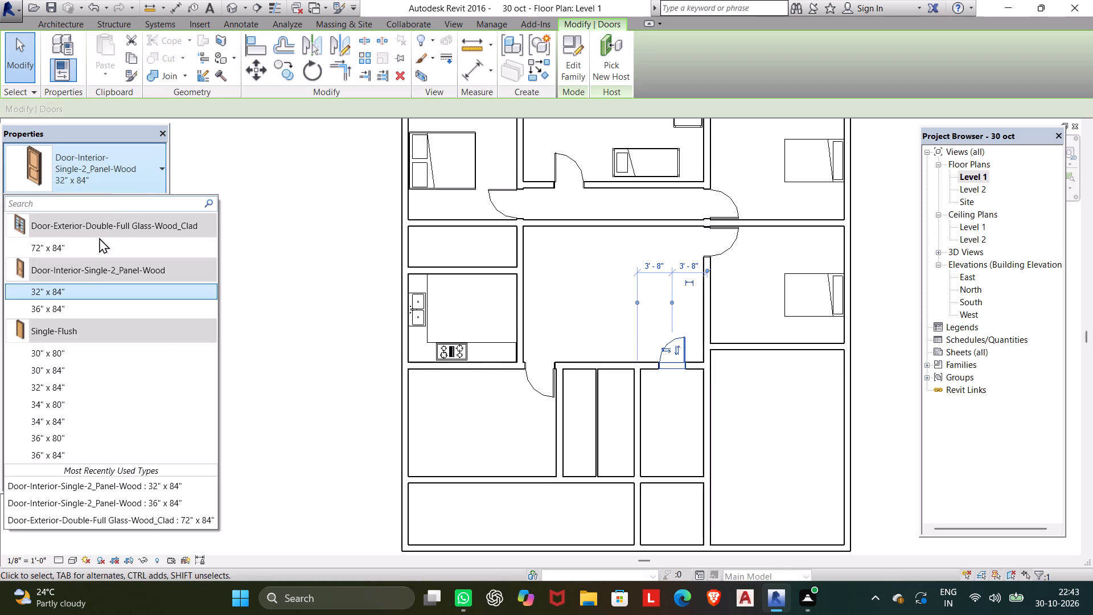
click(71, 241)
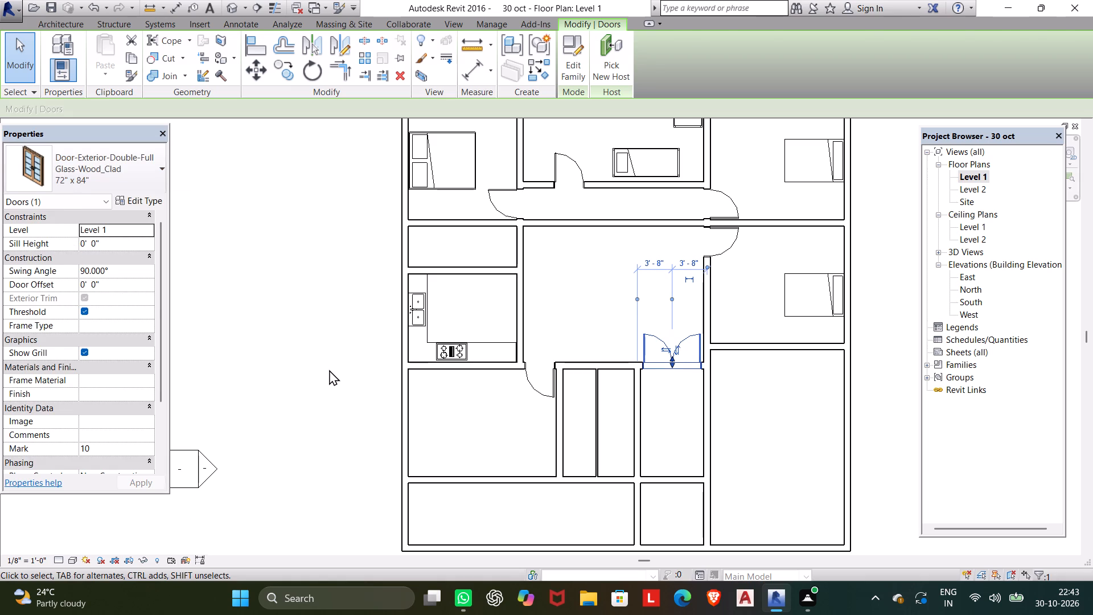
click(329, 370)
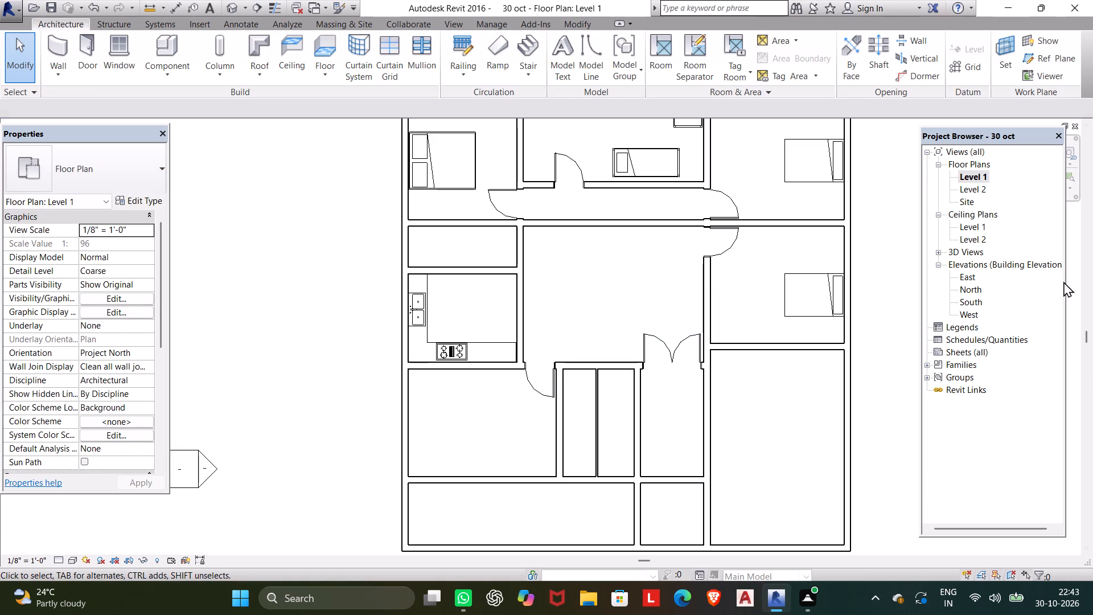
Inspect the double glass door south of the central room up close in the 3D view and select it.
click(233, 11)
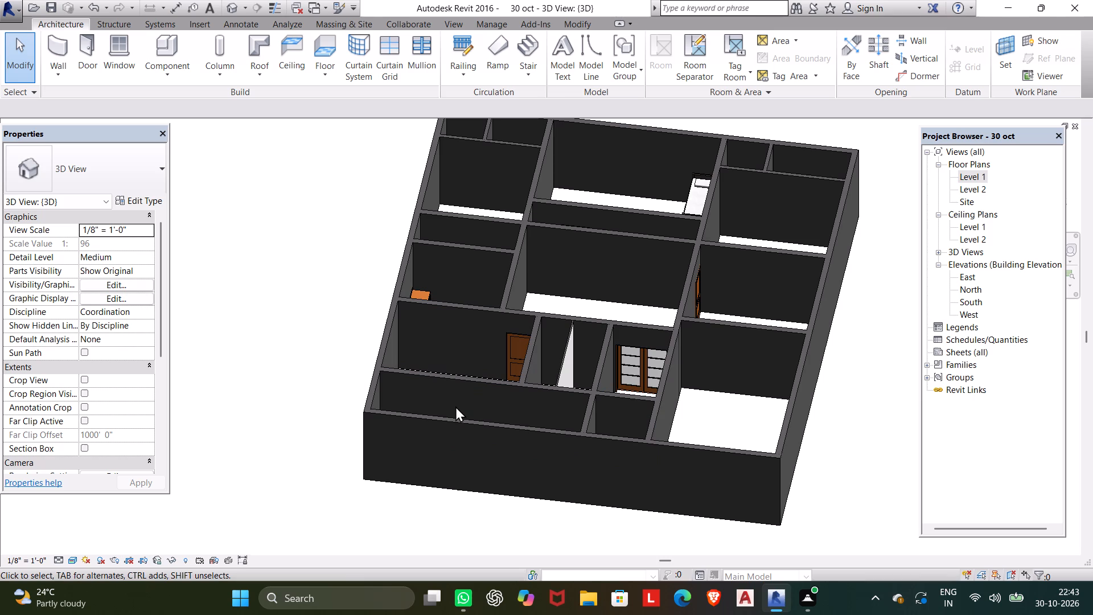
shift+middle_drag(450, 401, 496, 448)
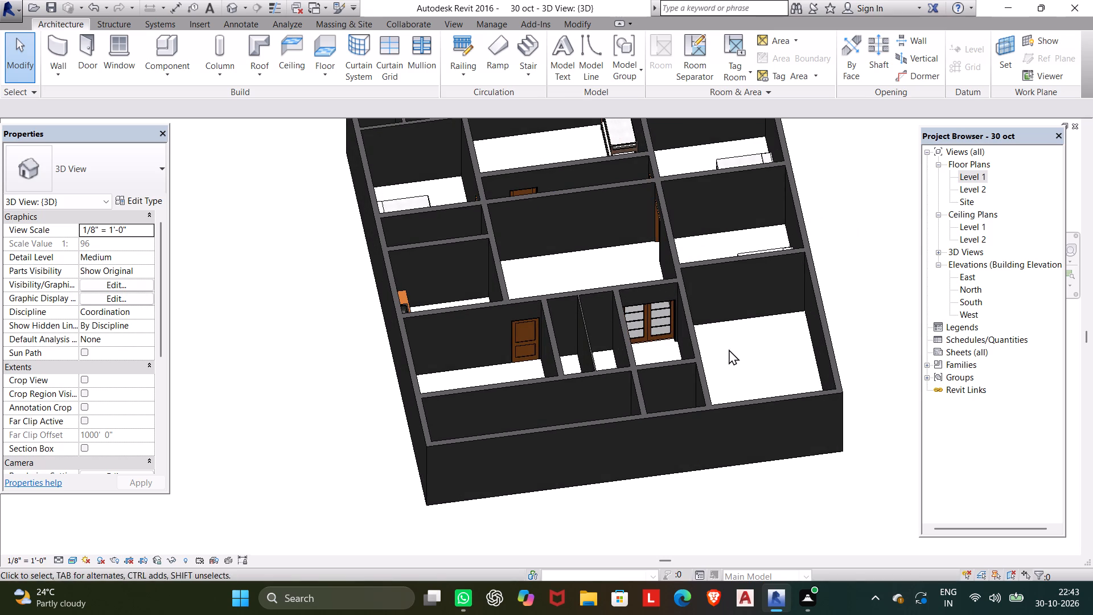
scroll(651, 315, up, 12)
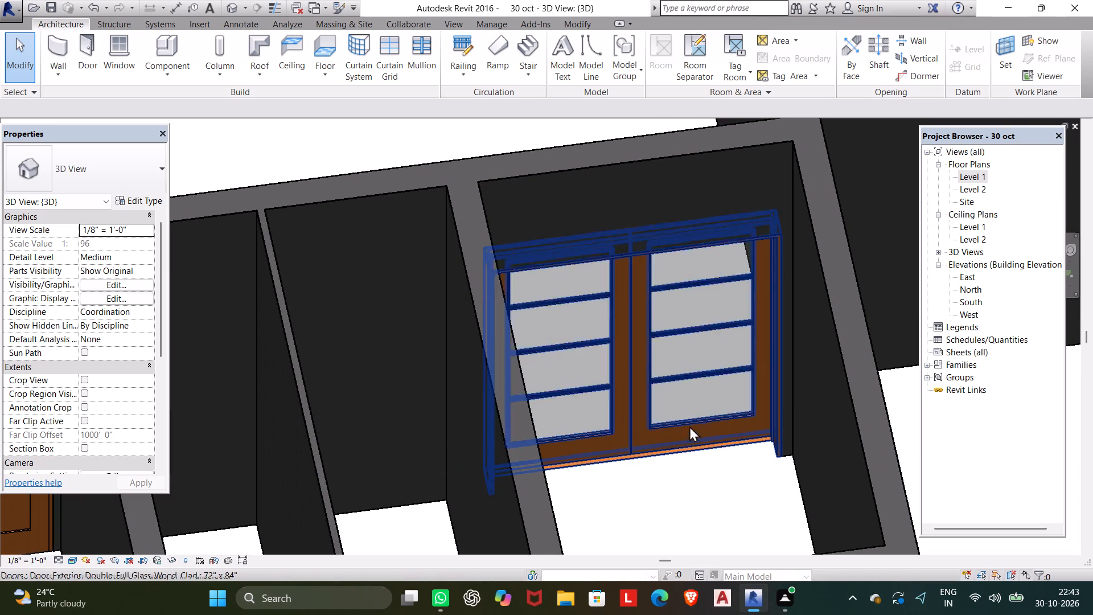
click(693, 415)
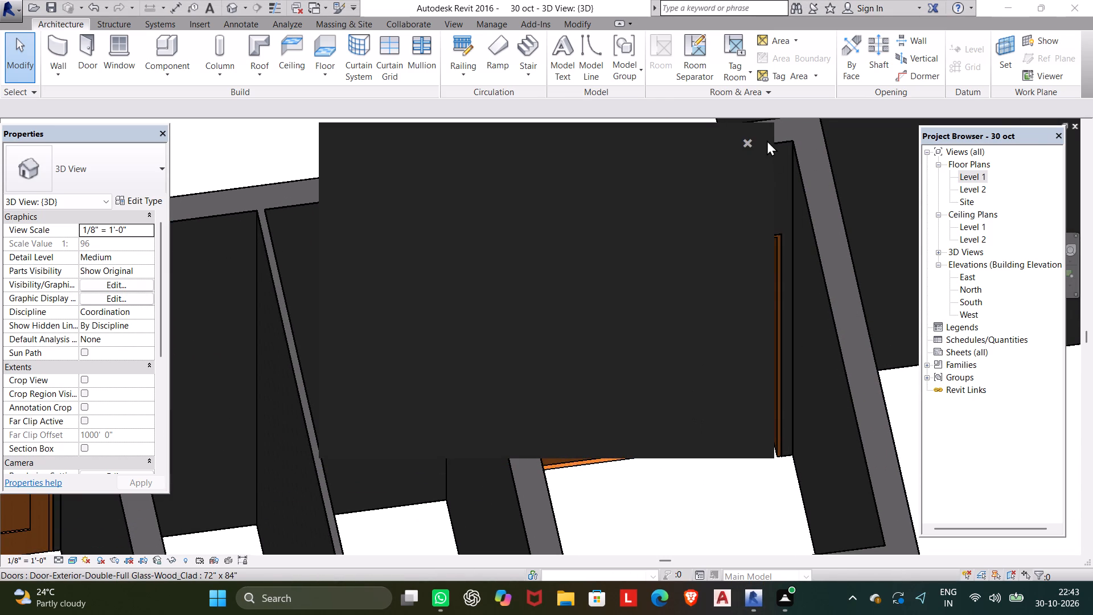
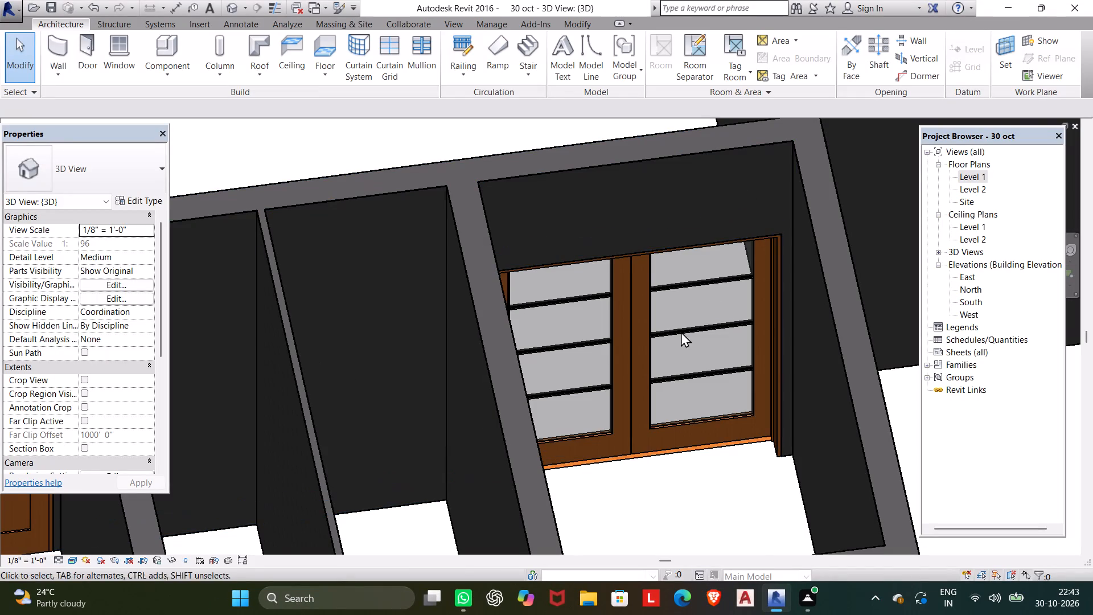
Examine the central room, its doors and the surrounding rooms from several sides in the 3D view.
scroll(672, 368, down, 3)
shift+middle_drag(672, 368, 683, 380)
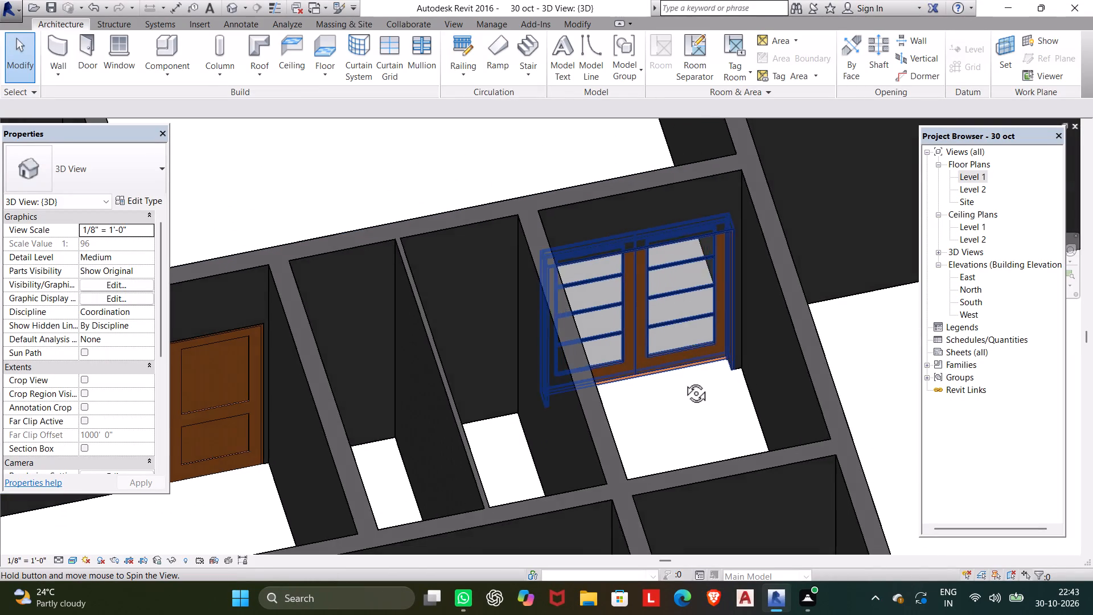
shift+middle_drag(683, 380, 503, 346)
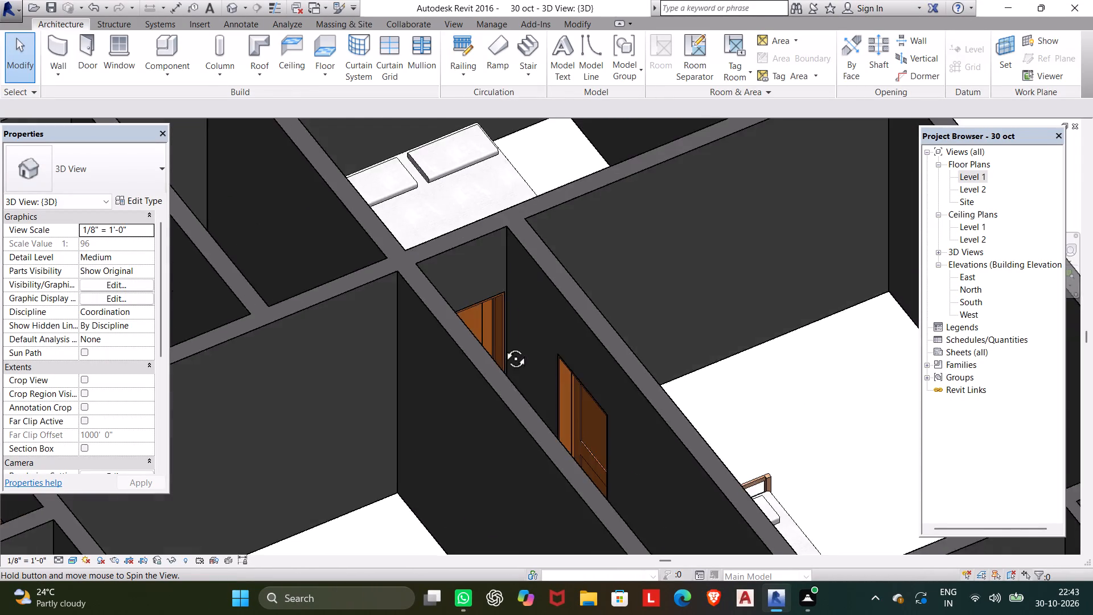
shift+middle_drag(503, 346, 467, 349)
shift+scroll(450, 360, down, 3)
scroll(450, 363, down, 2)
middle_drag(461, 363, 669, 300)
middle_drag(490, 433, 405, 427)
middle_drag(409, 420, 610, 254)
drag(572, 299, 610, 254)
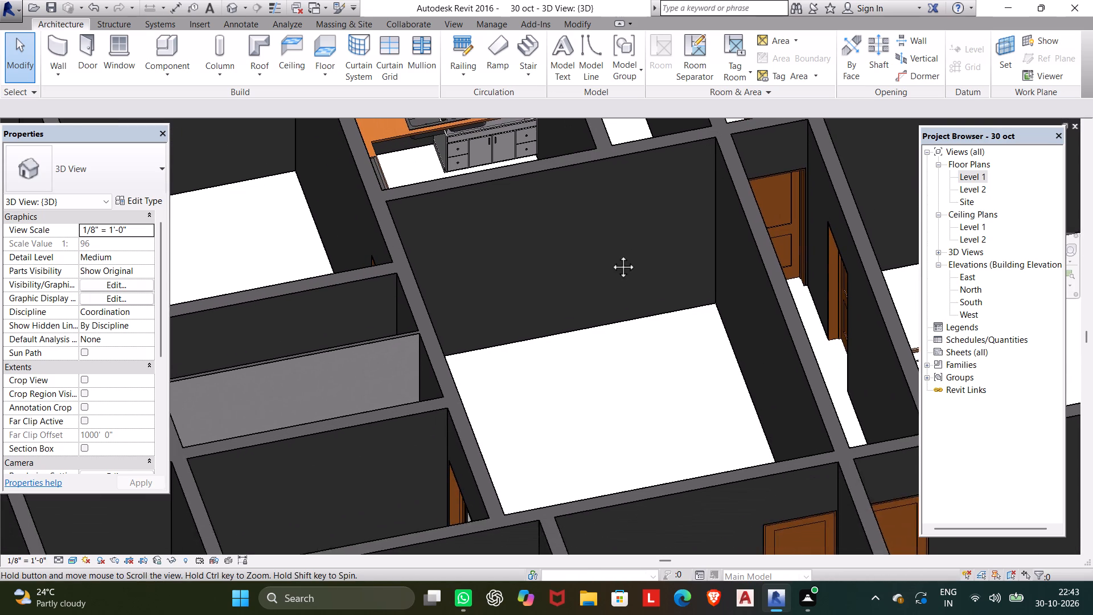
drag(610, 254, 611, 252)
middle_drag(610, 254, 597, 274)
shift+middle_drag(552, 363, 491, 371)
middle_drag(489, 368, 667, 301)
drag(503, 364, 667, 301)
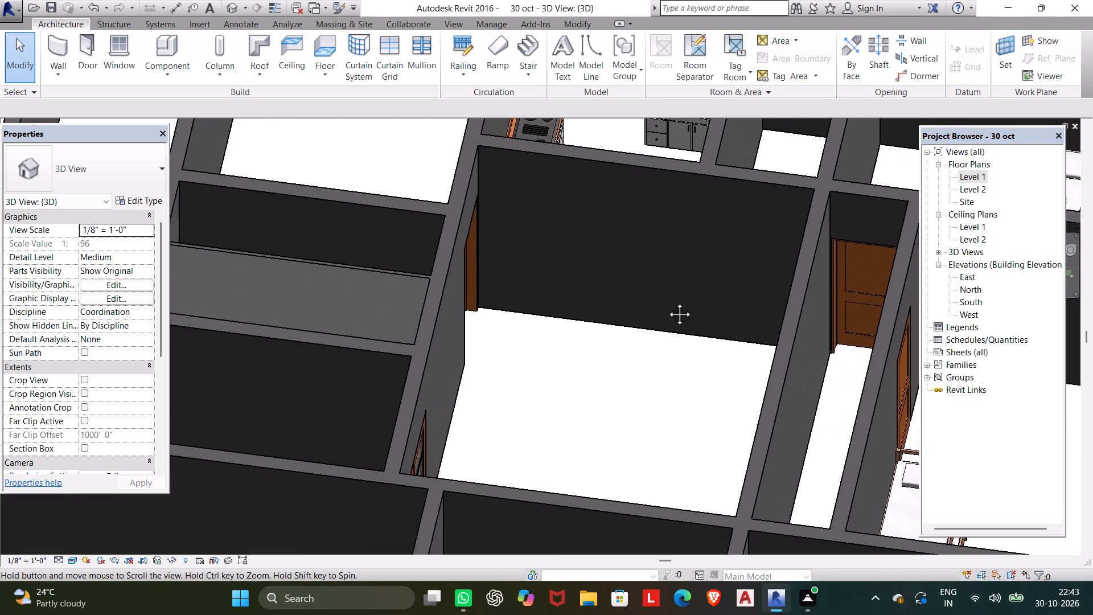
drag(667, 301, 704, 272)
middle_drag(667, 301, 689, 287)
shift+middle_drag(652, 335, 506, 348)
middle_drag(424, 245, 432, 245)
drag(424, 245, 825, 270)
middle_drag(432, 245, 825, 270)
shift+middle_drag(667, 290, 628, 307)
middle_drag(628, 302, 620, 353)
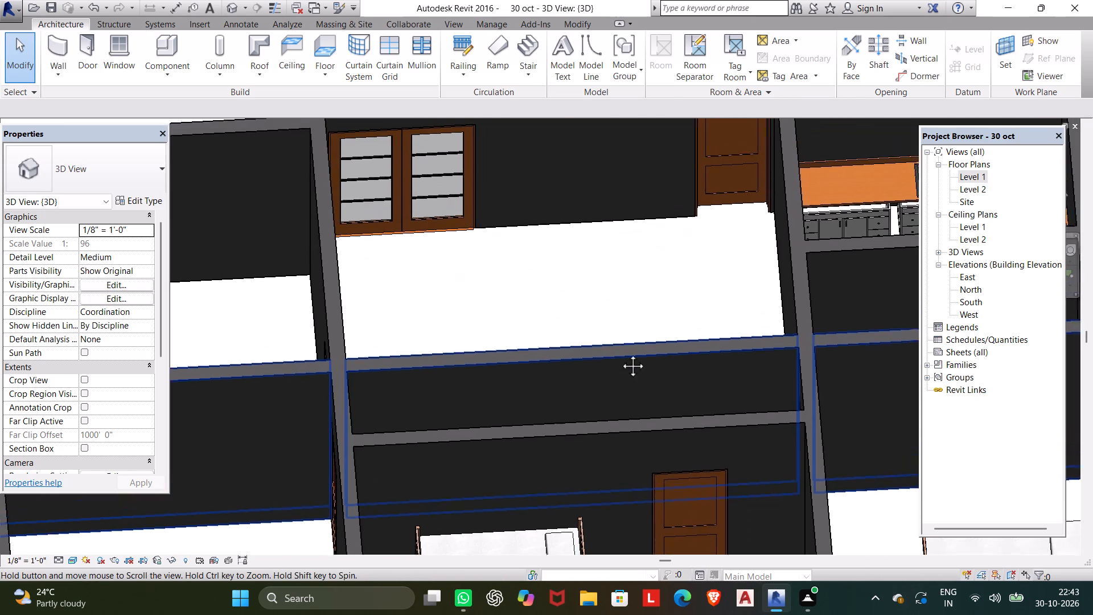
middle_drag(620, 353, 441, 406)
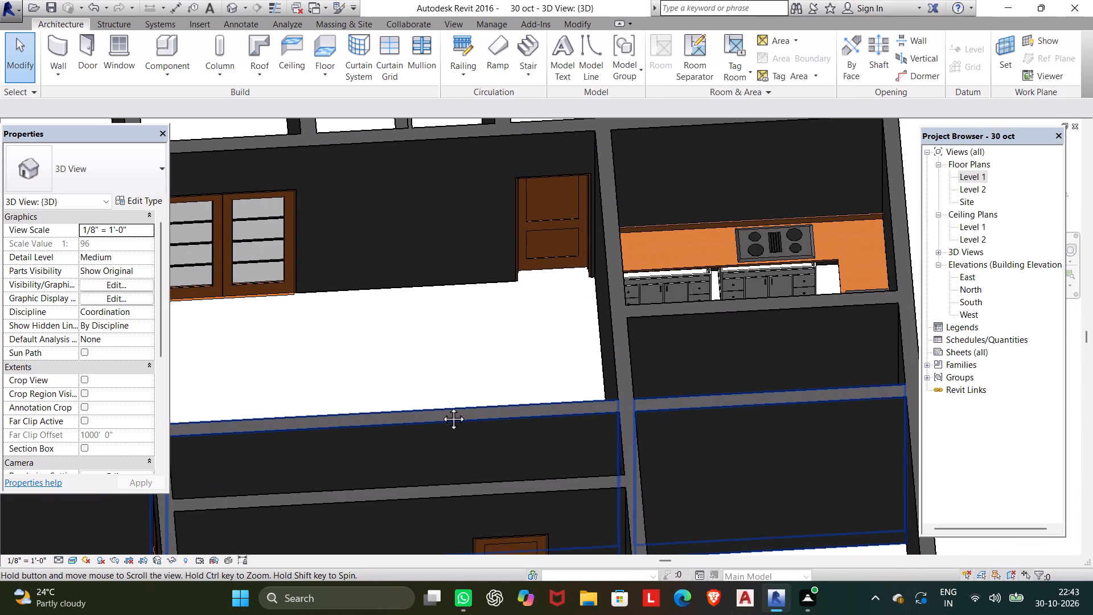
middle_drag(441, 406, 481, 416)
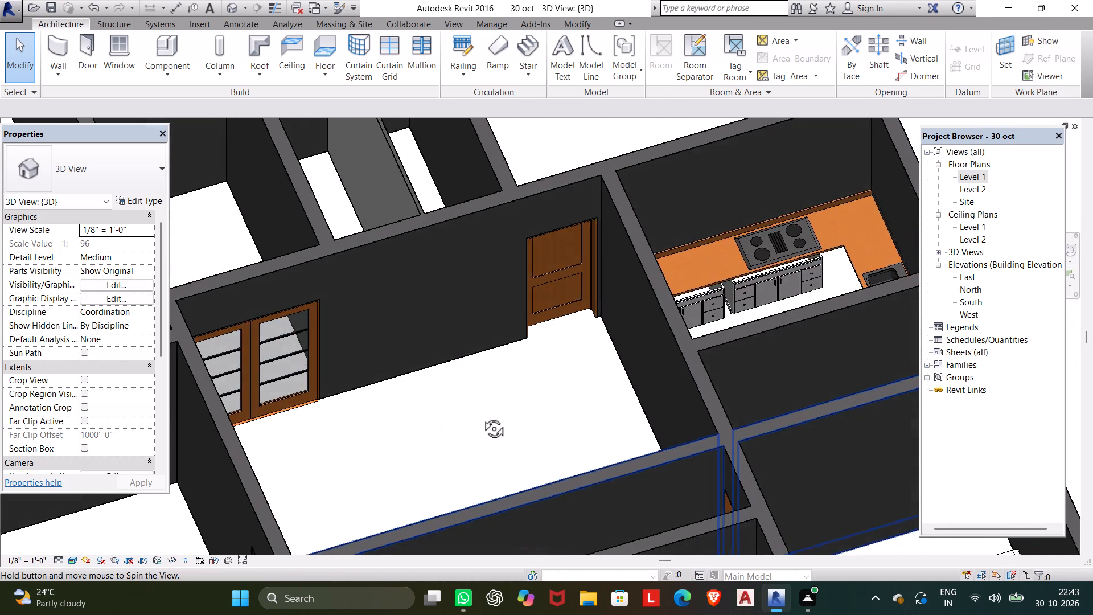
middle_drag(481, 416, 601, 461)
middle_drag(601, 457, 320, 354)
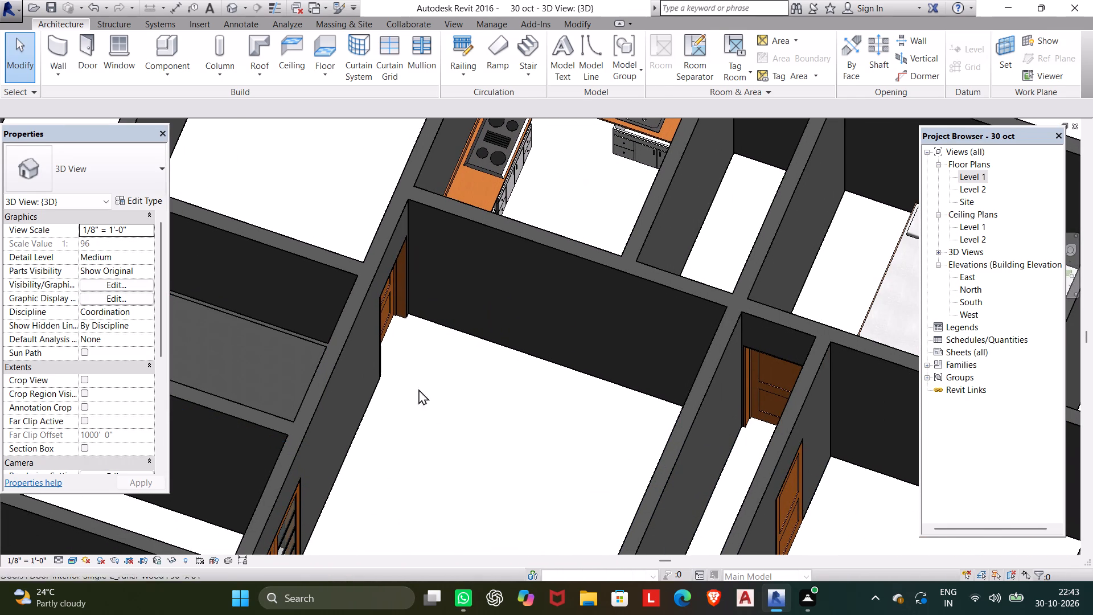
shift+middle_drag(544, 434, 628, 456)
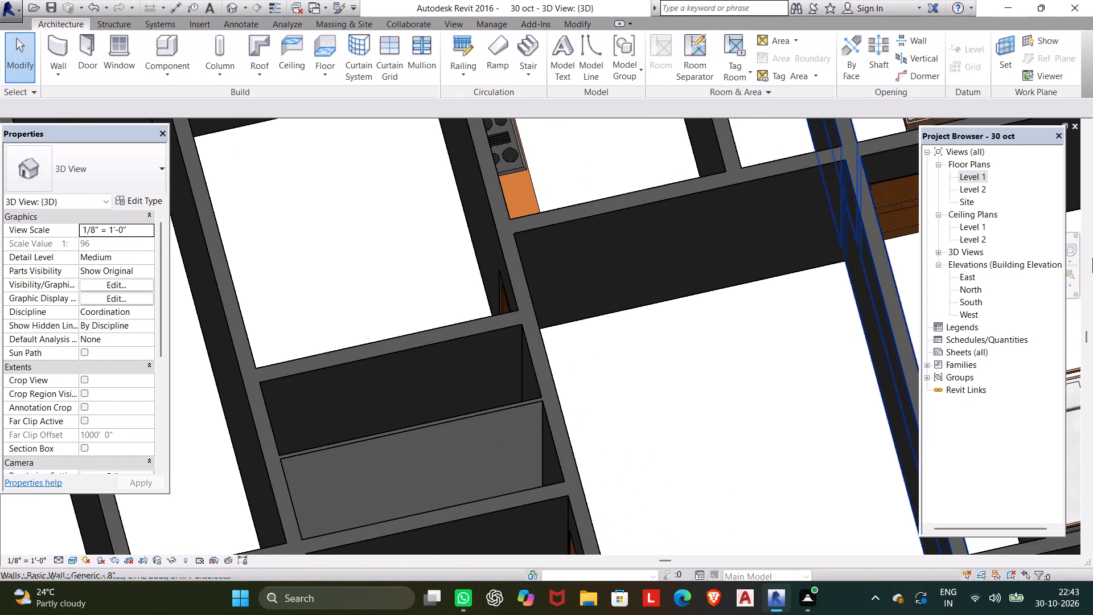
Select the wall between the kitchen and the central room in the Level 1 plan and check it in the East, North, South and West elevations.
click(982, 179)
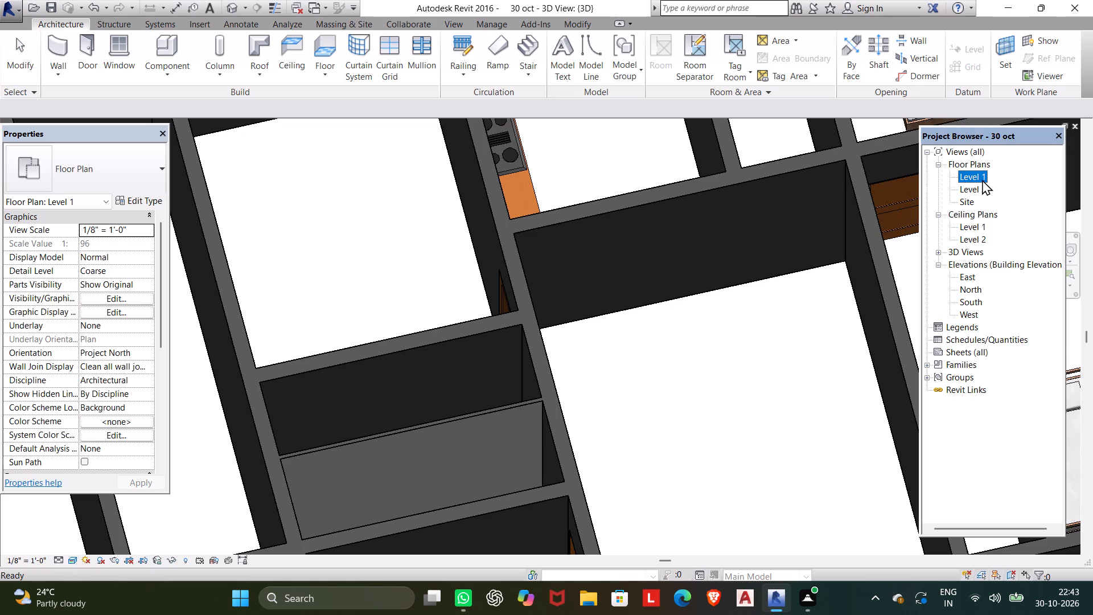
click(982, 179)
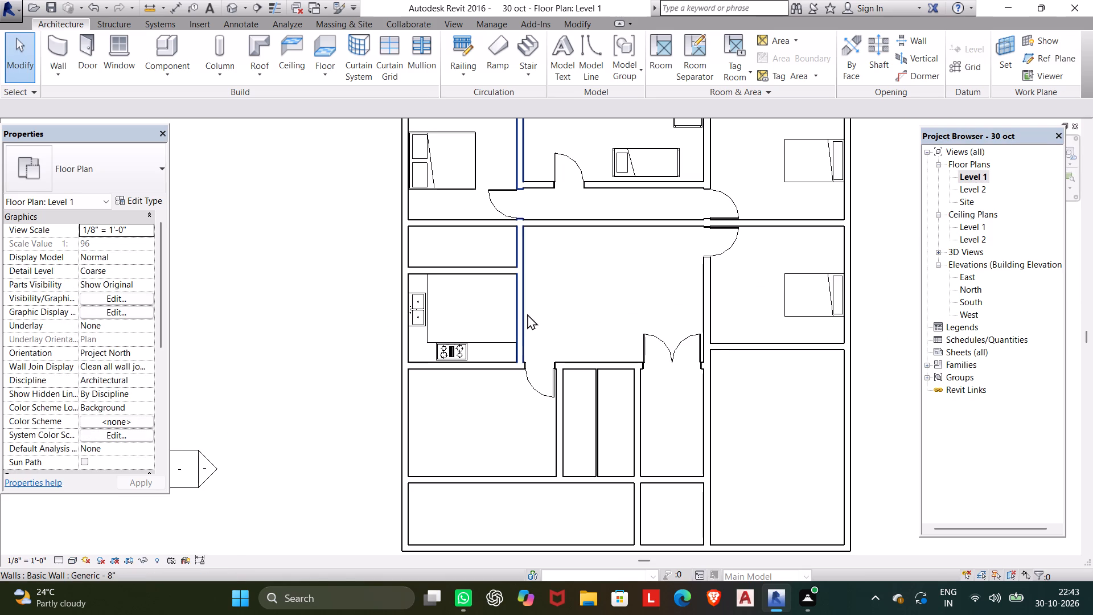
click(522, 314)
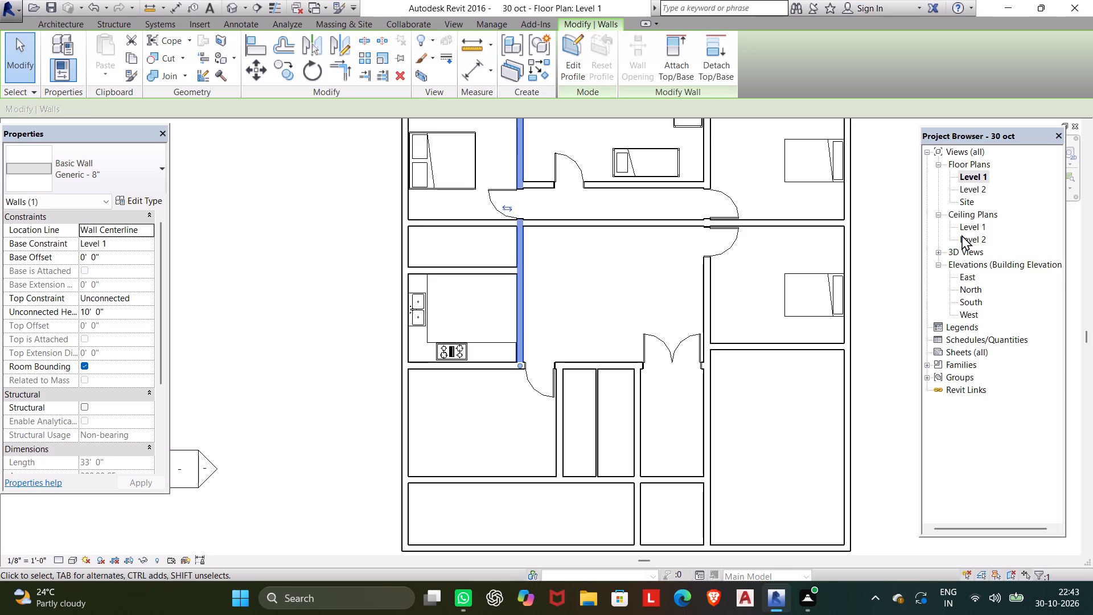
double_click(970, 278)
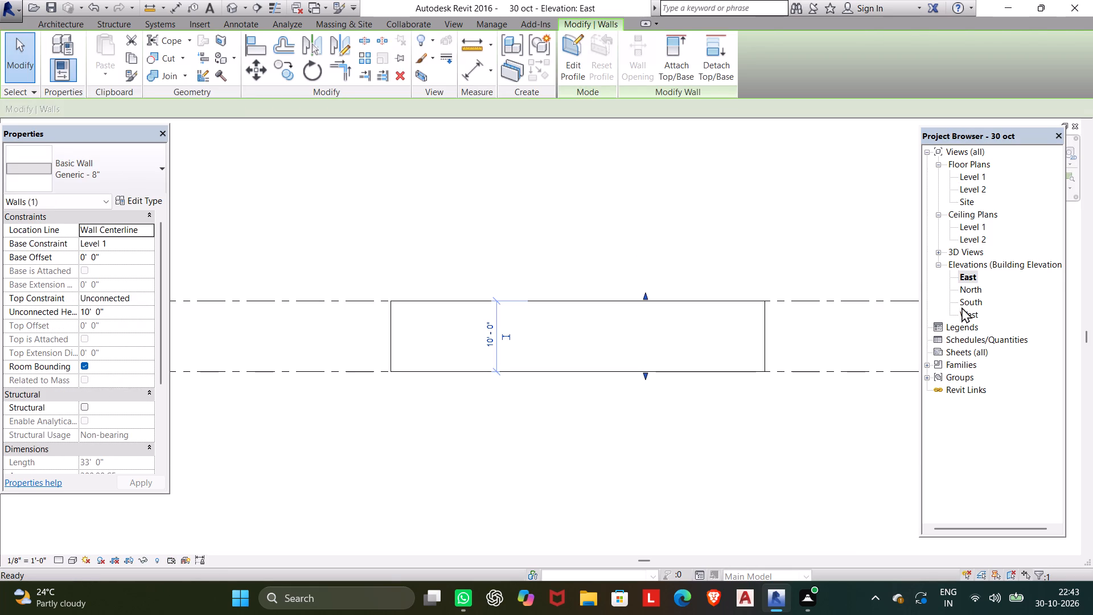
double_click(976, 285)
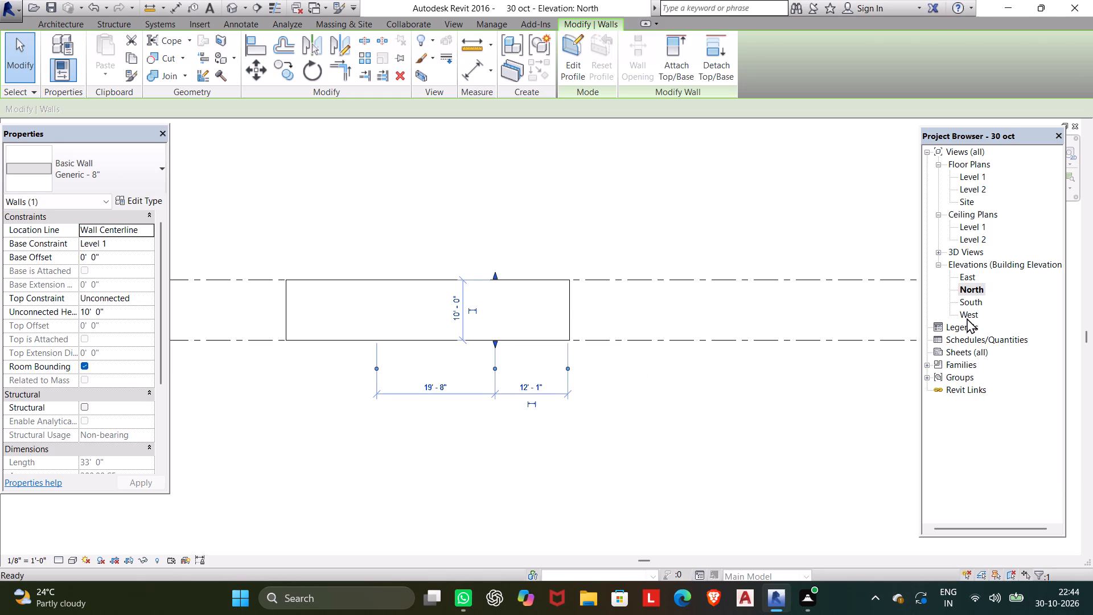
double_click(964, 306)
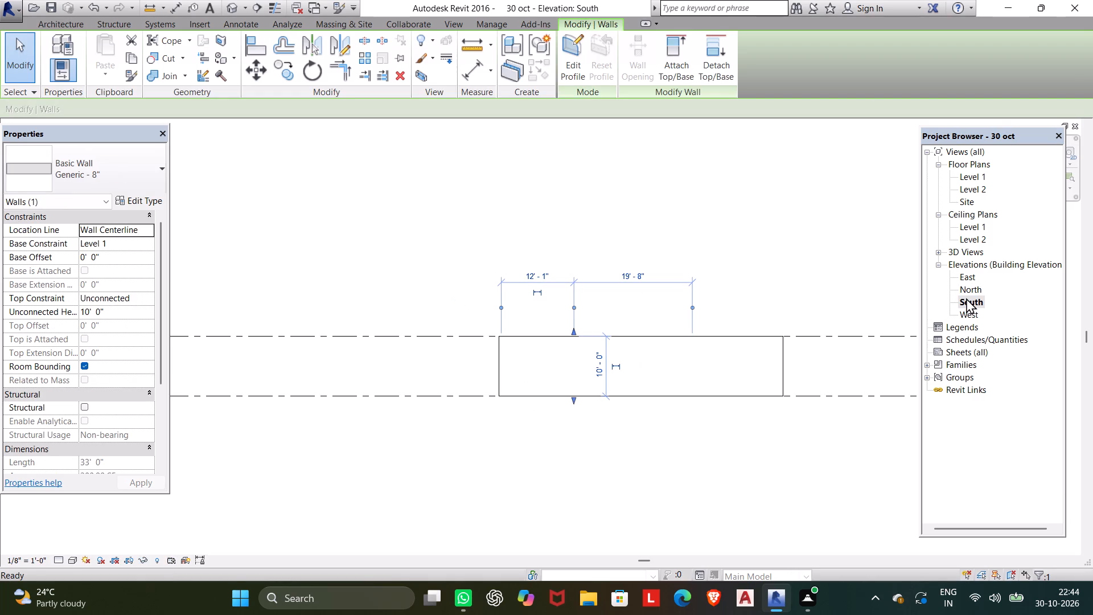
double_click(967, 315)
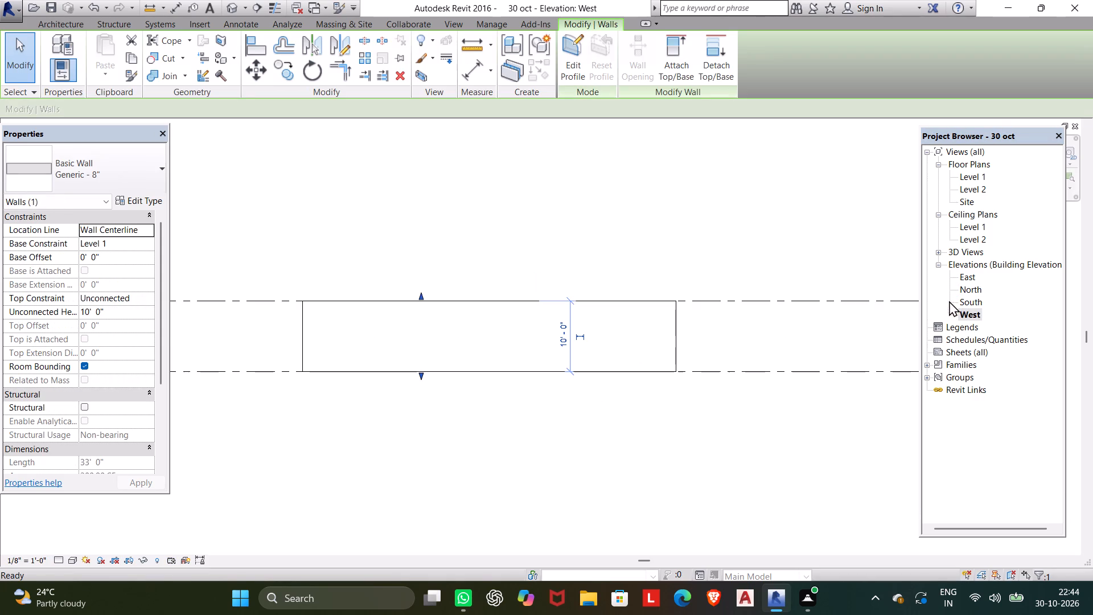
double_click(984, 177)
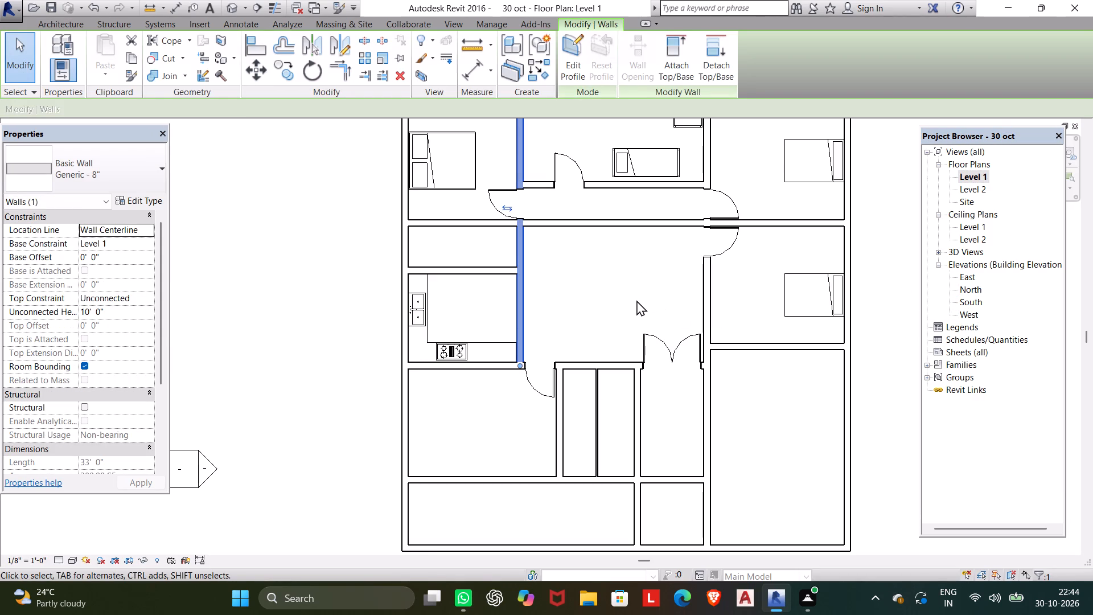
Edit the profile of the kitchen–central room wall in 3D, sketching a 4'-0" by 6'-6" rectangular opening on its base line beside the kitchen.
click(230, 5)
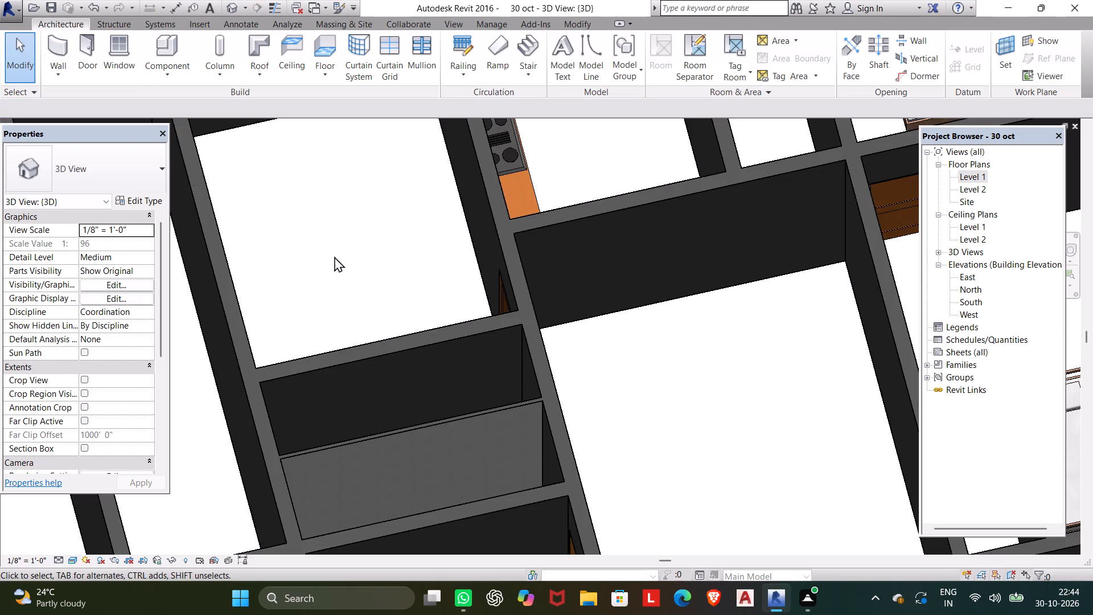
click(595, 207)
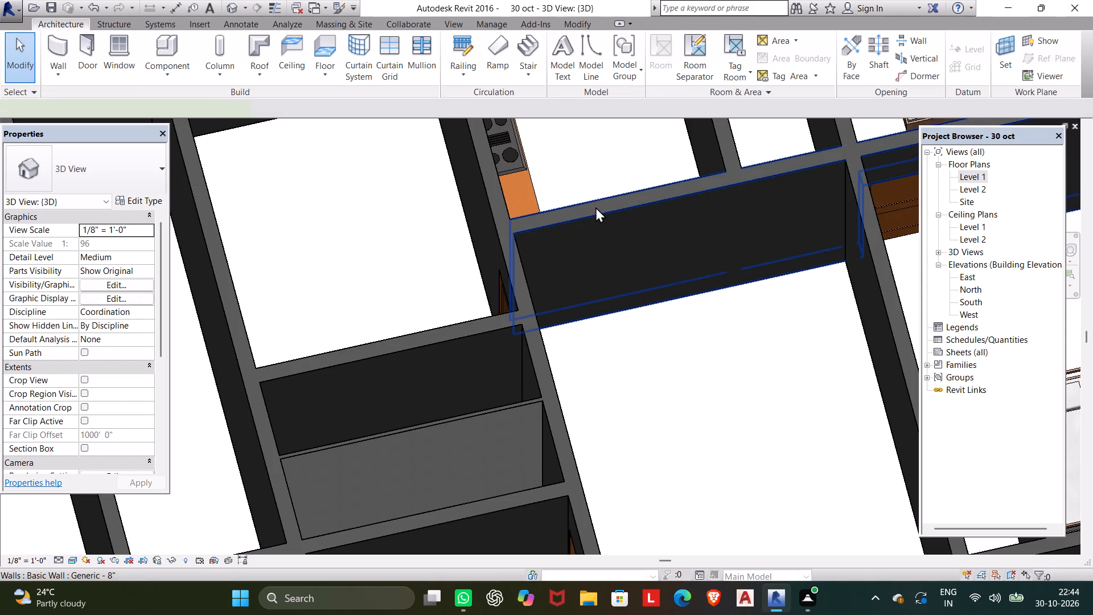
middle_drag(611, 364, 381, 403)
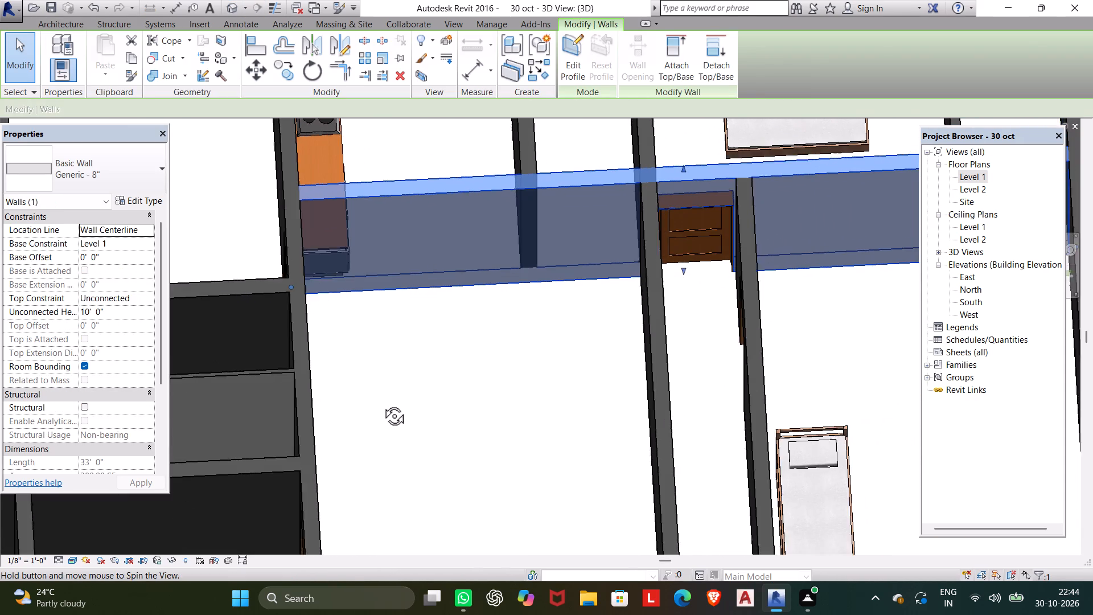
middle_drag(381, 403, 375, 424)
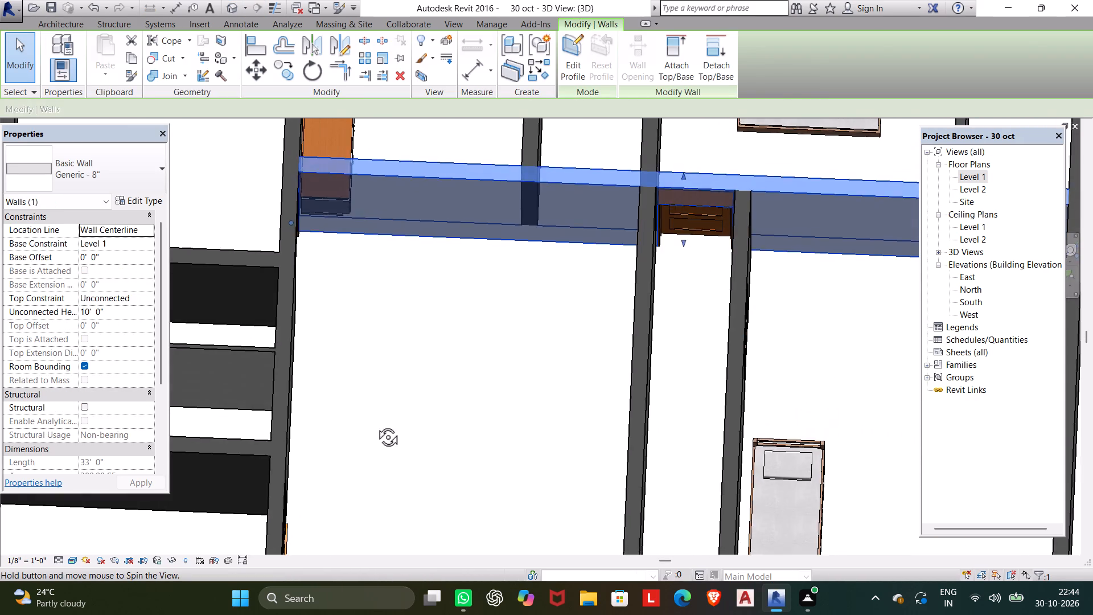
middle_drag(375, 424, 399, 312)
shift+drag(392, 380, 399, 314)
middle_drag(387, 367, 383, 475)
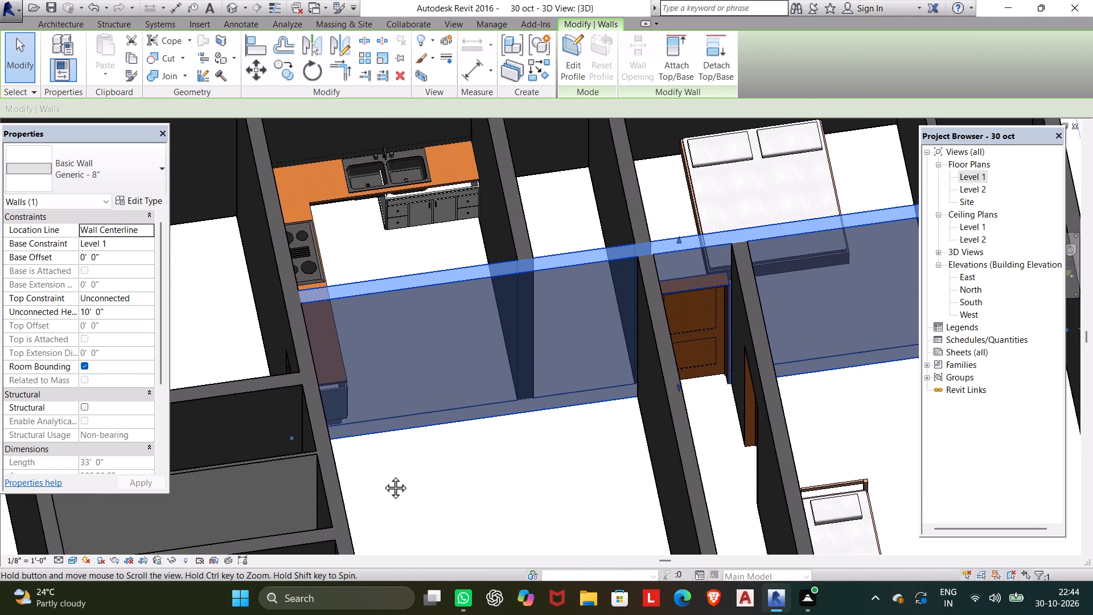
middle_drag(383, 475, 387, 439)
shift+drag(381, 462, 387, 439)
click(560, 43)
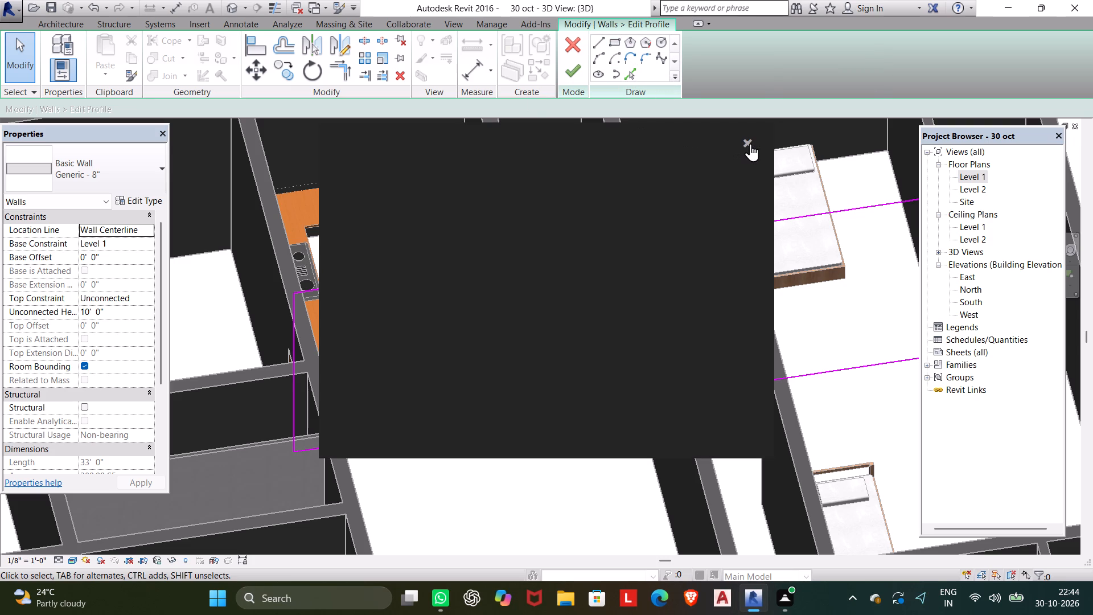
click(750, 143)
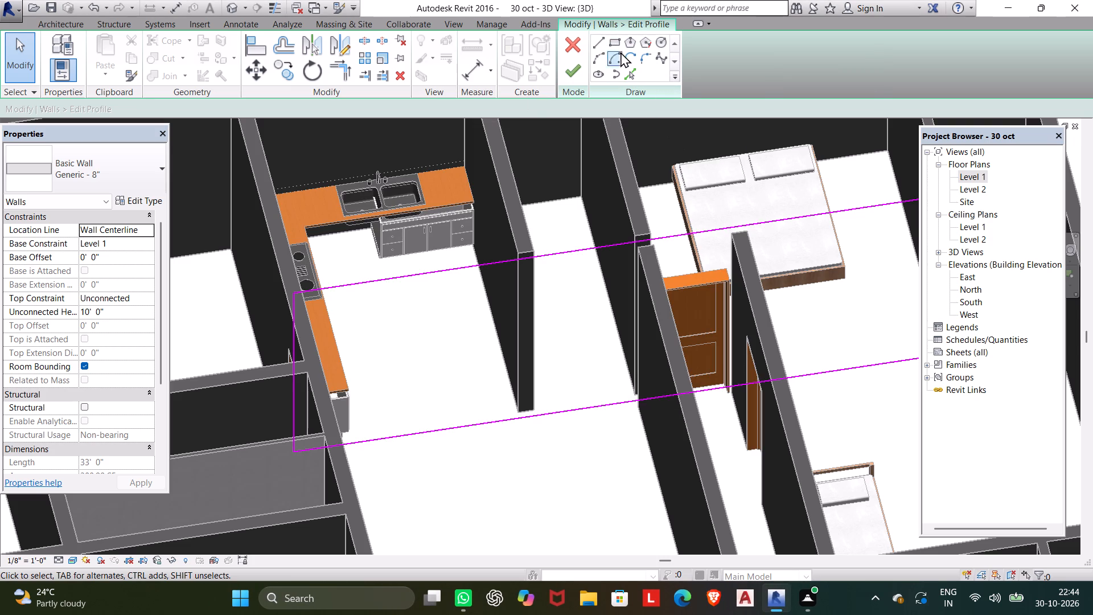
click(611, 43)
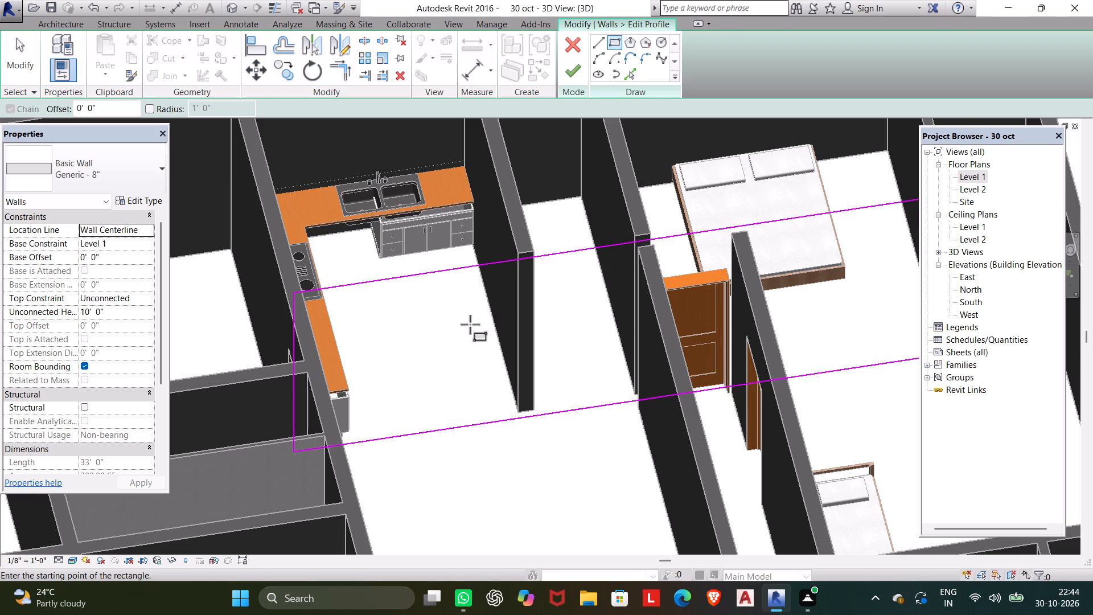
click(382, 438)
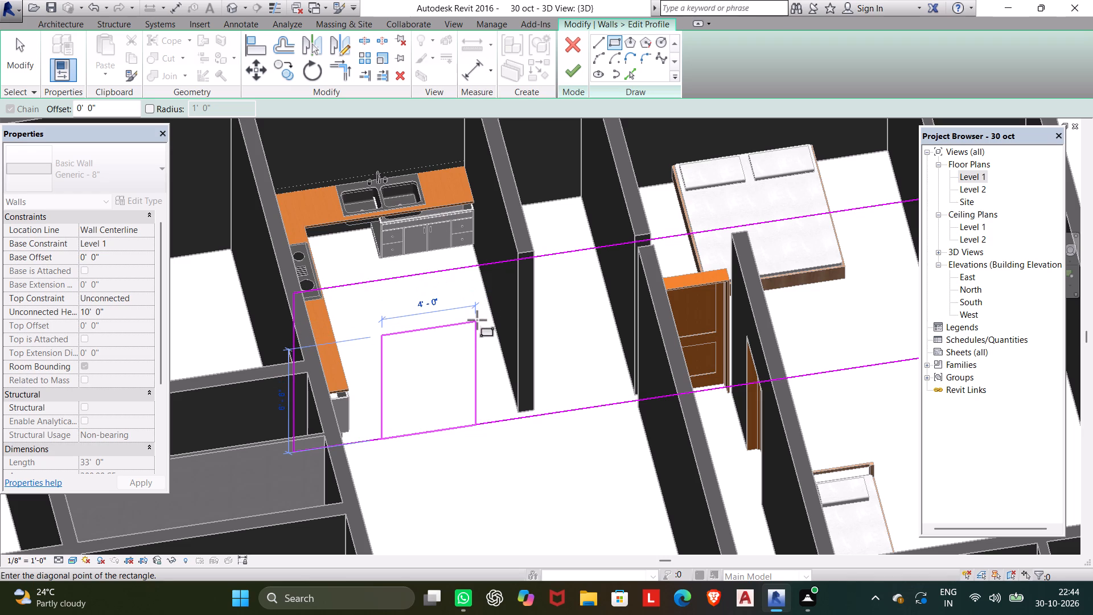
click(477, 320)
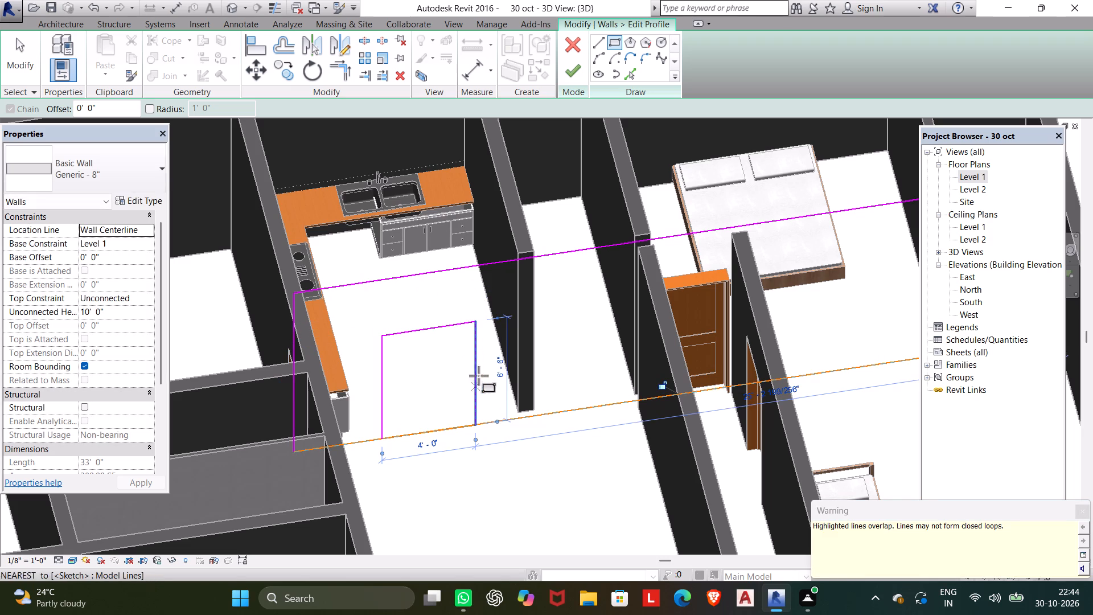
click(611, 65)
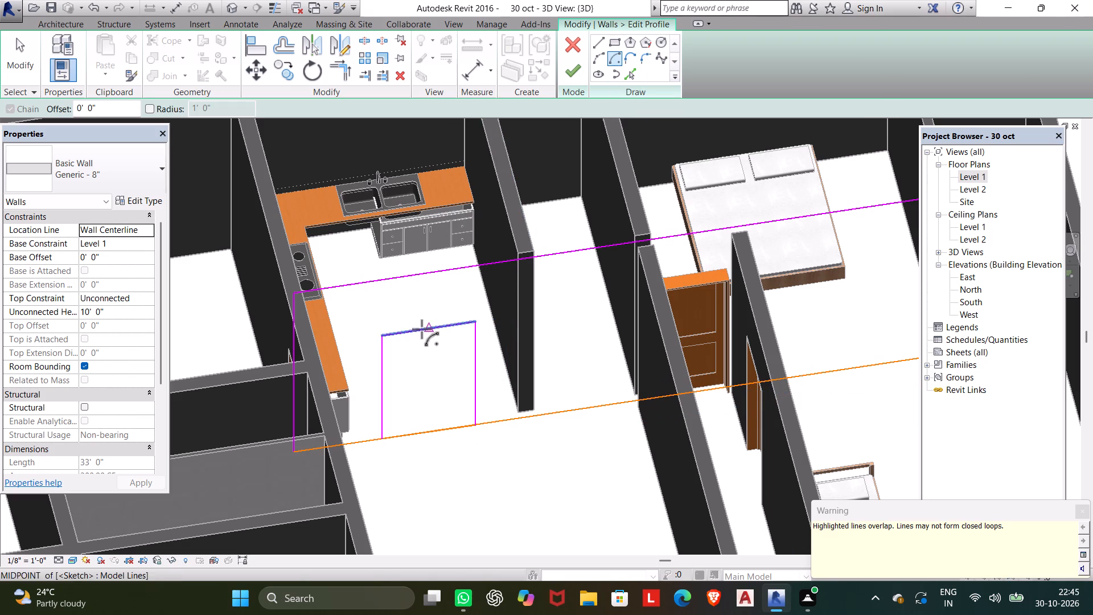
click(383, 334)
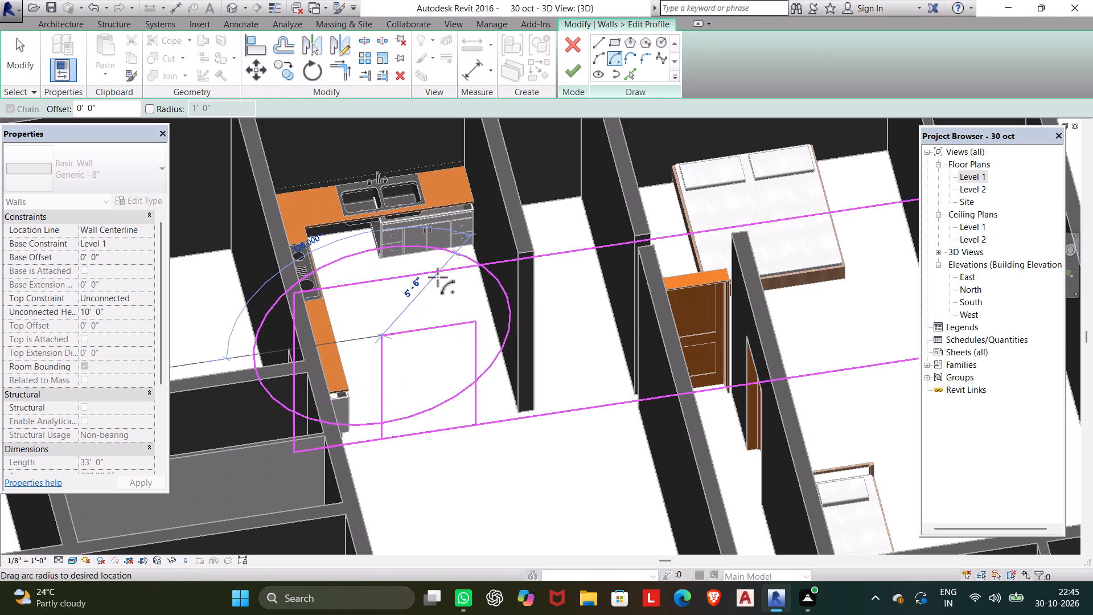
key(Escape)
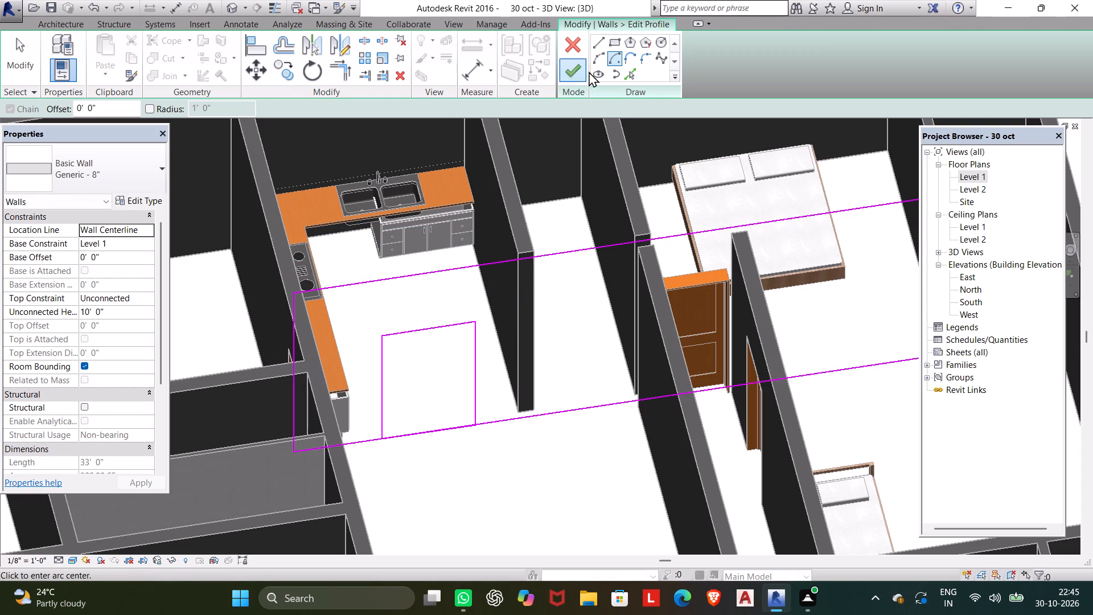
Draw a semicircular arc of 2'-0" radius between the top corners of the rectangular opening in the wall profile sketch.
click(597, 59)
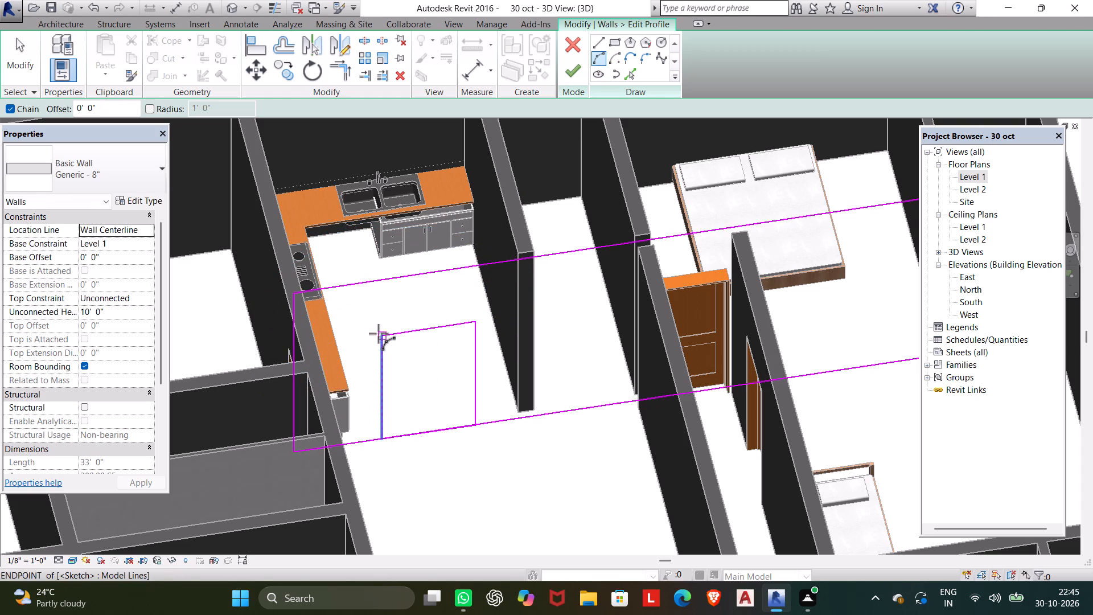
click(379, 334)
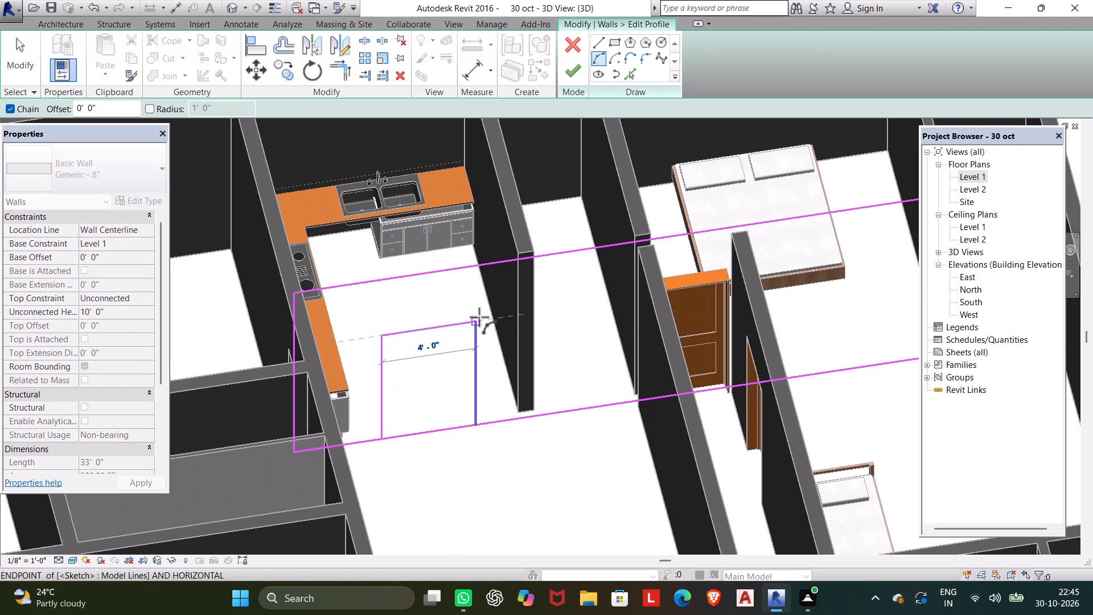
click(477, 319)
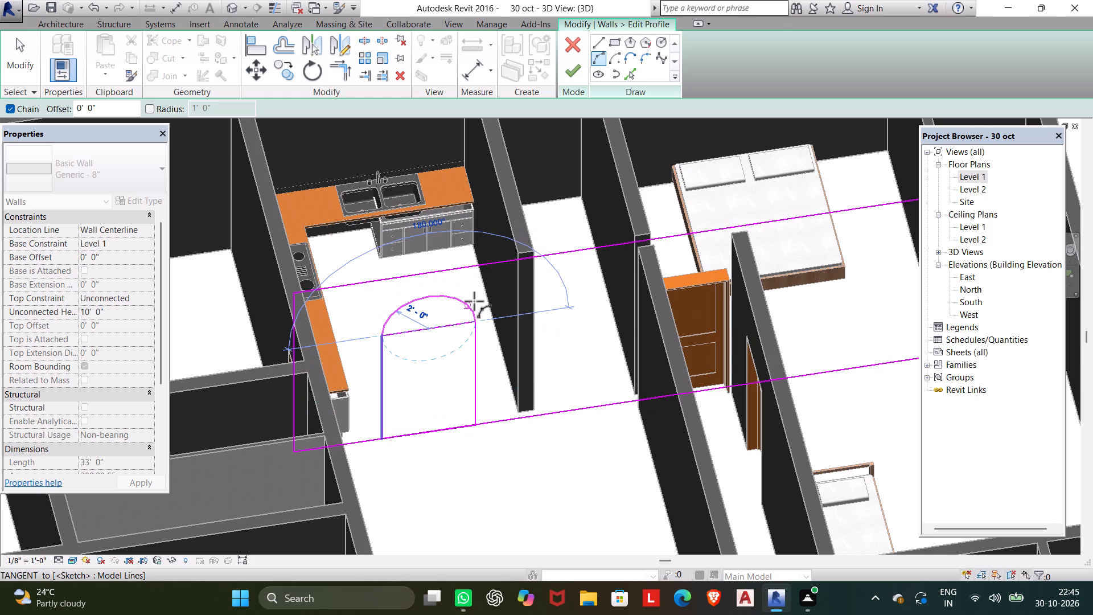
click(474, 301)
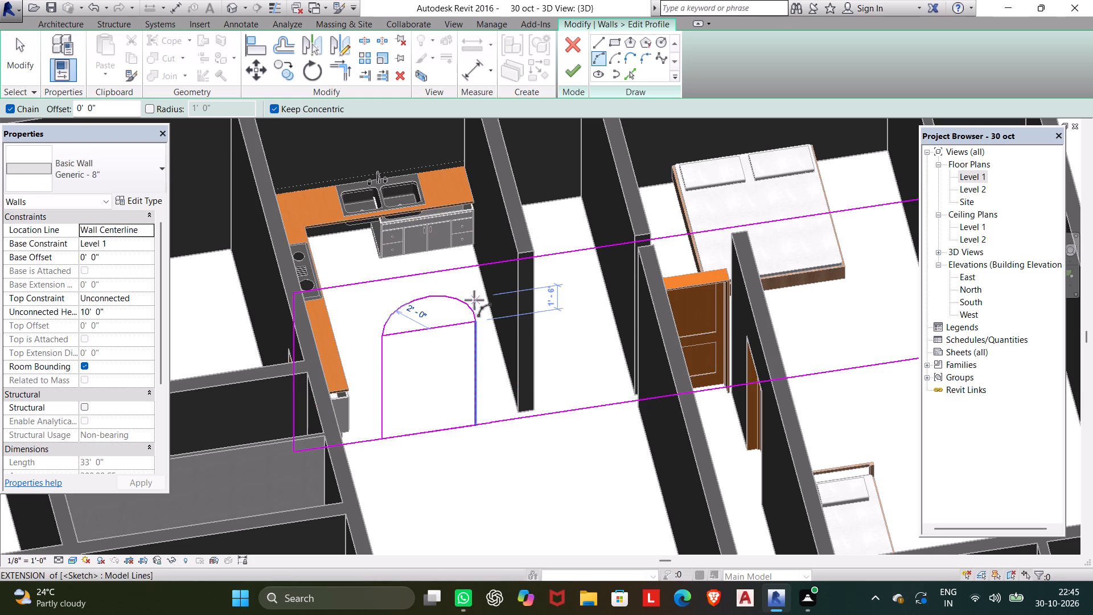
key(Escape)
key(Escape)
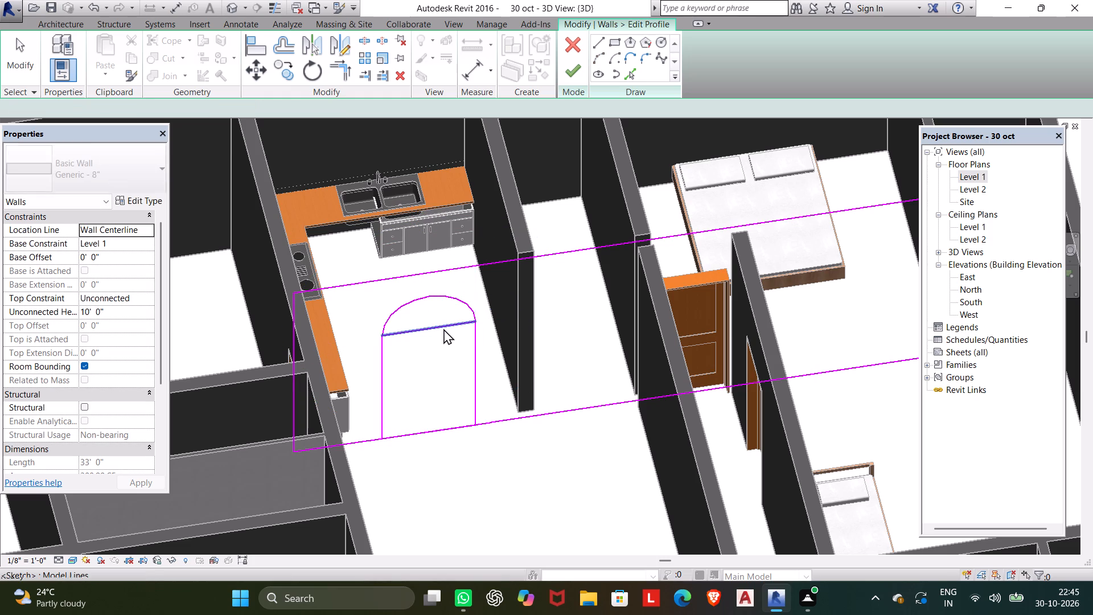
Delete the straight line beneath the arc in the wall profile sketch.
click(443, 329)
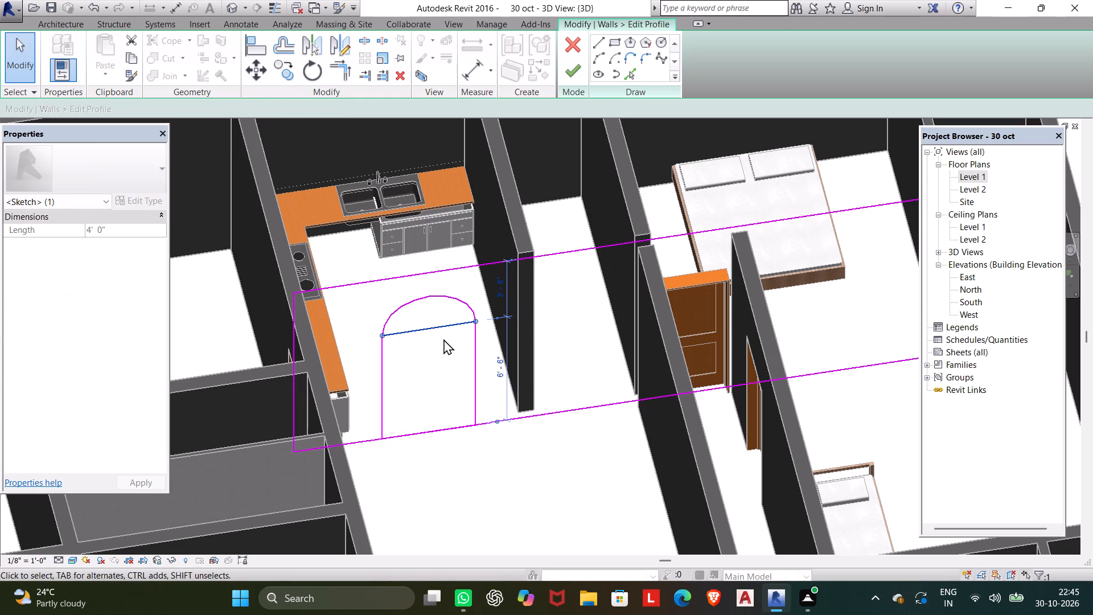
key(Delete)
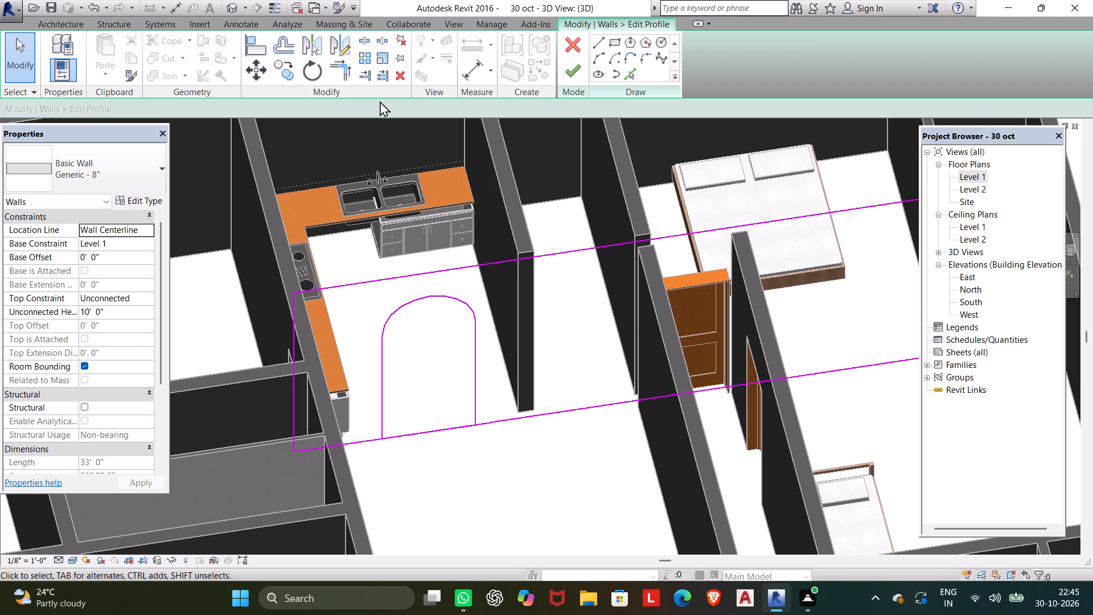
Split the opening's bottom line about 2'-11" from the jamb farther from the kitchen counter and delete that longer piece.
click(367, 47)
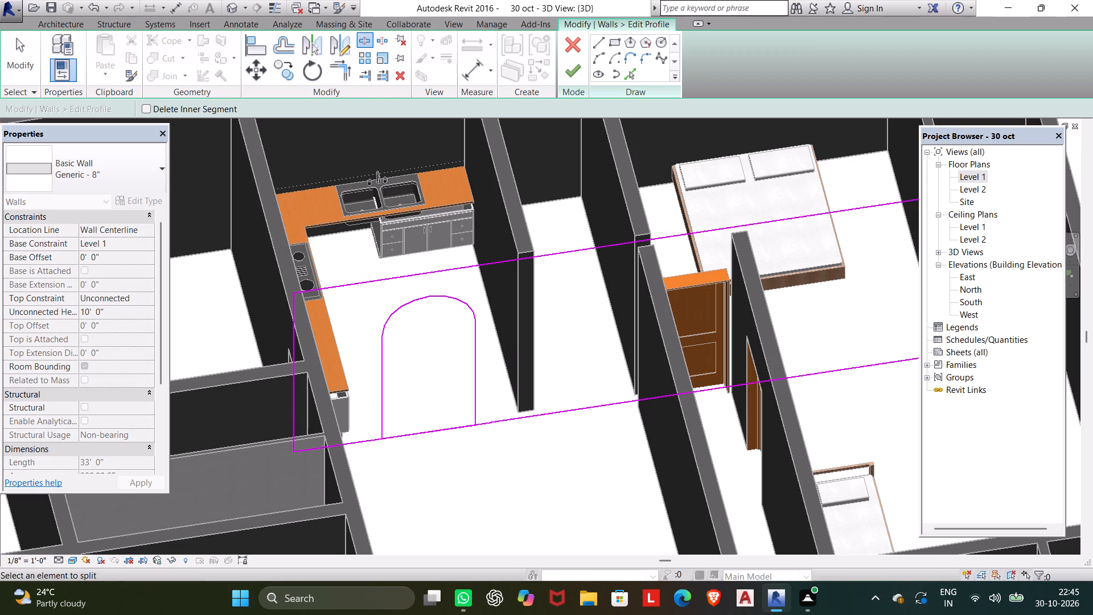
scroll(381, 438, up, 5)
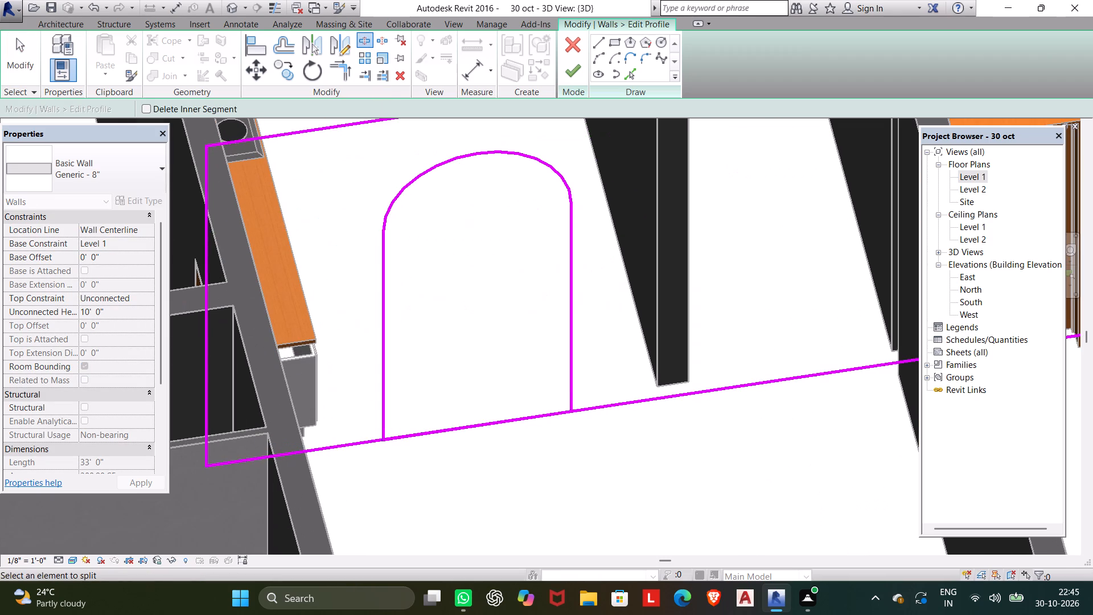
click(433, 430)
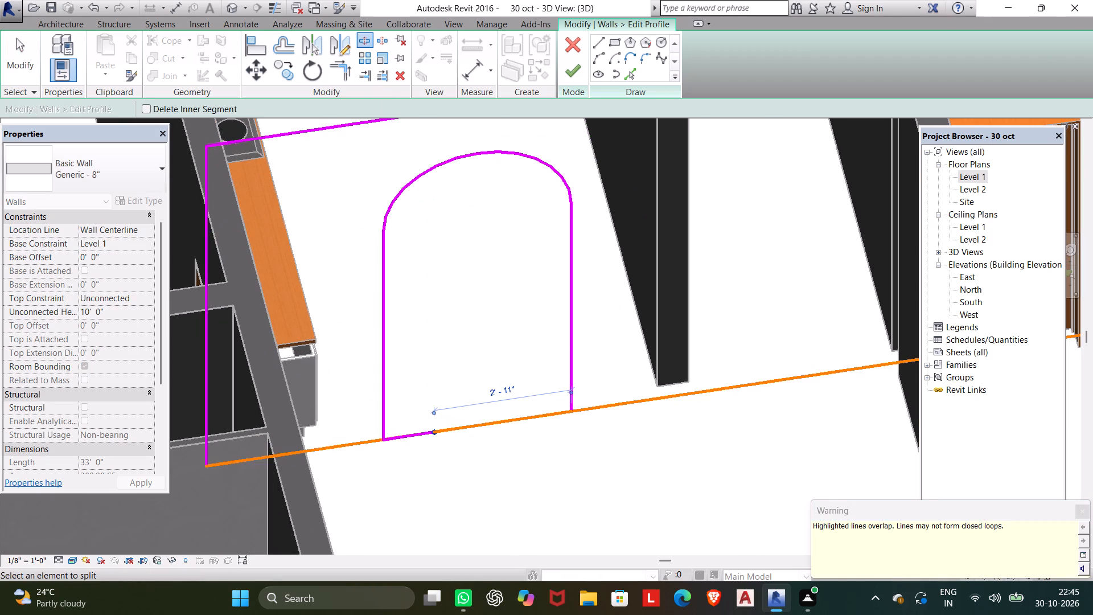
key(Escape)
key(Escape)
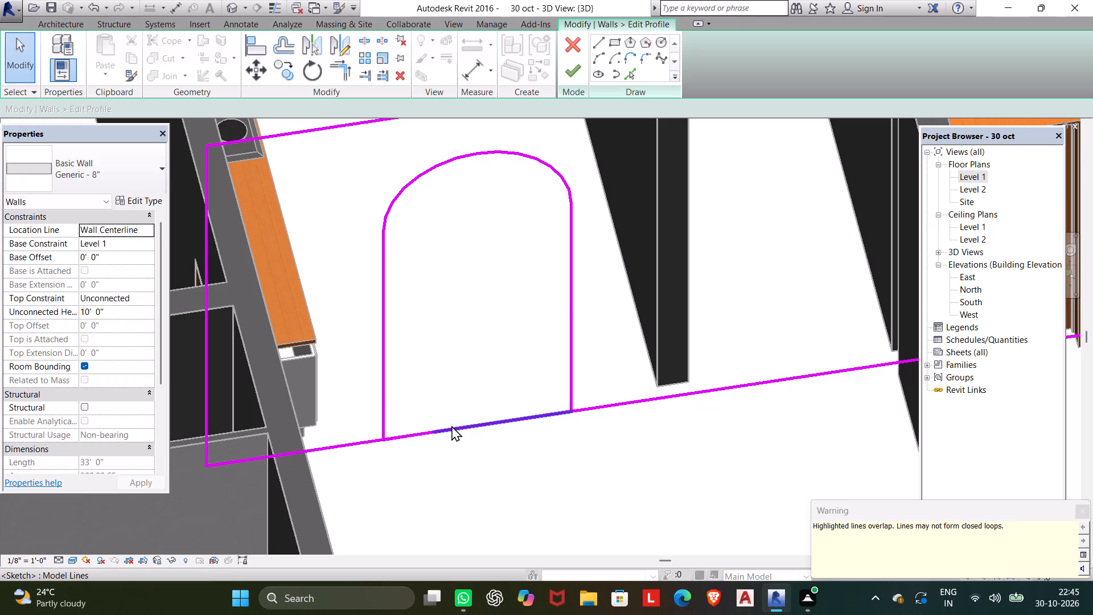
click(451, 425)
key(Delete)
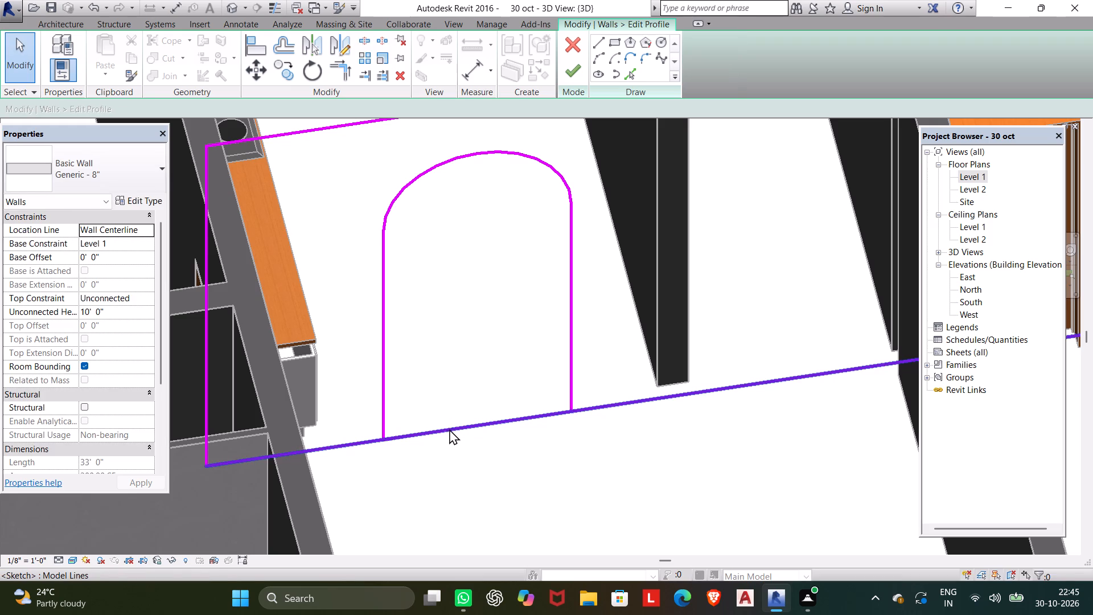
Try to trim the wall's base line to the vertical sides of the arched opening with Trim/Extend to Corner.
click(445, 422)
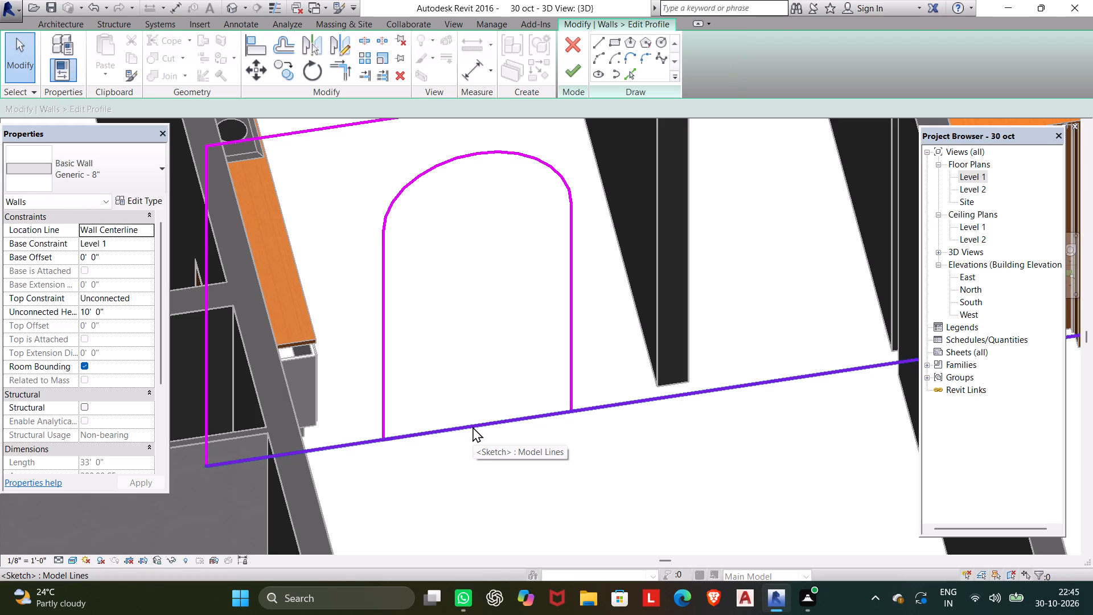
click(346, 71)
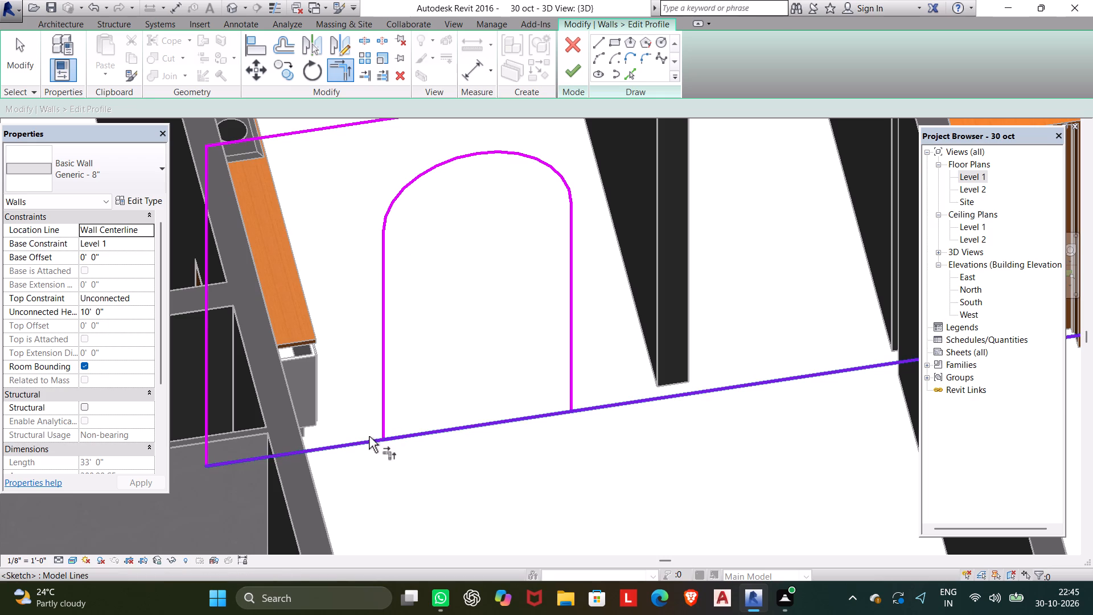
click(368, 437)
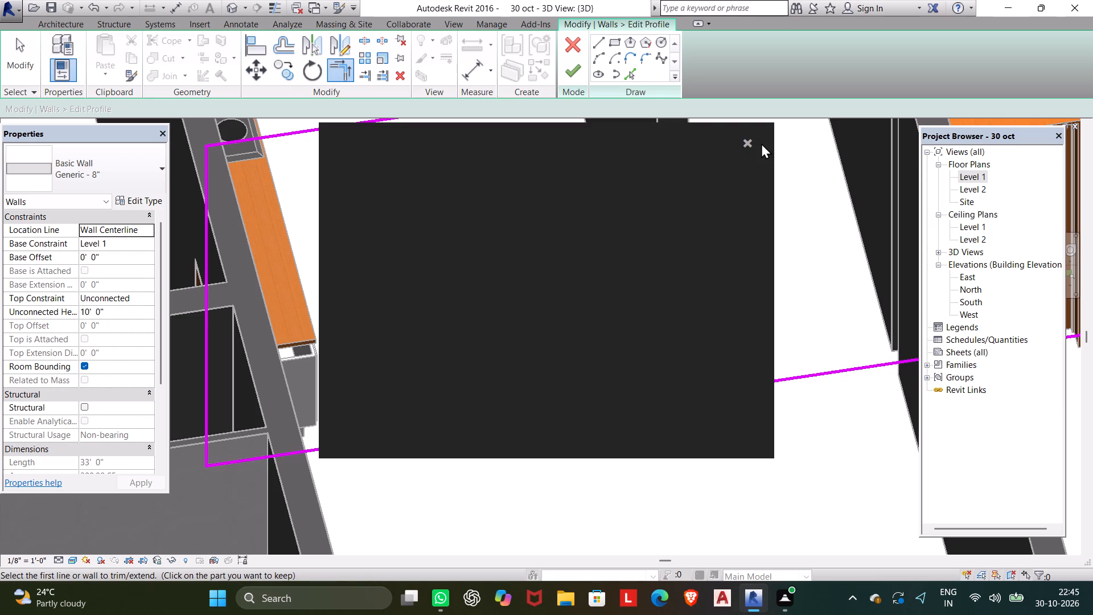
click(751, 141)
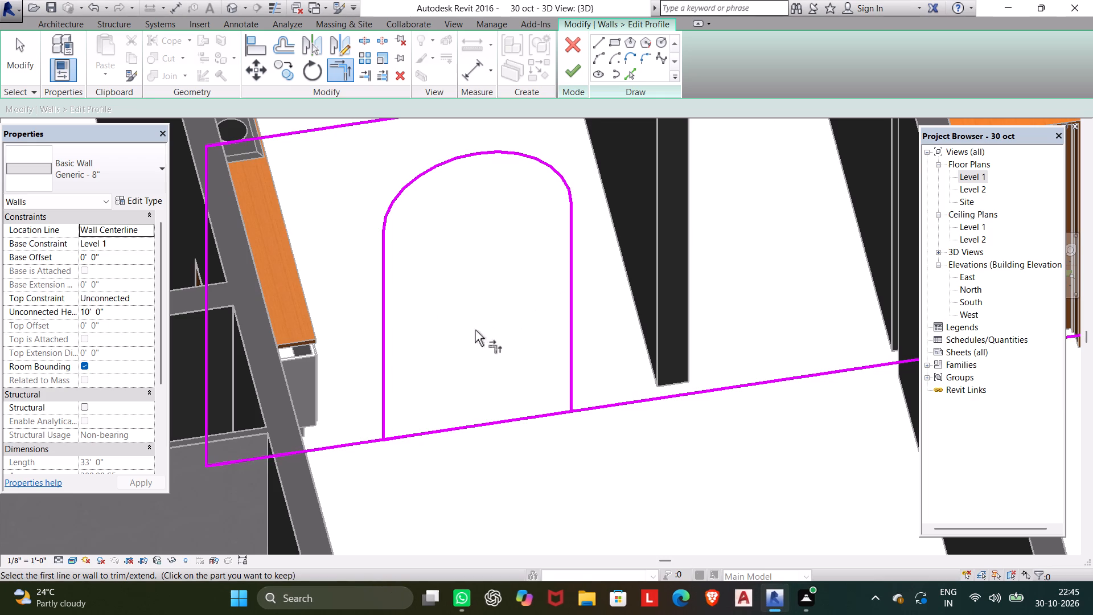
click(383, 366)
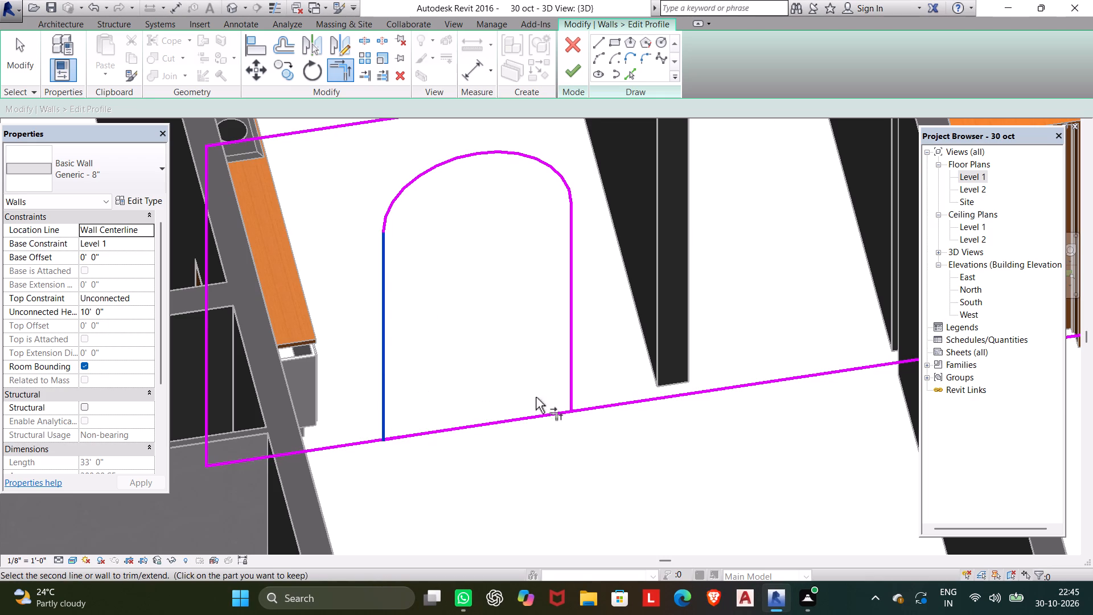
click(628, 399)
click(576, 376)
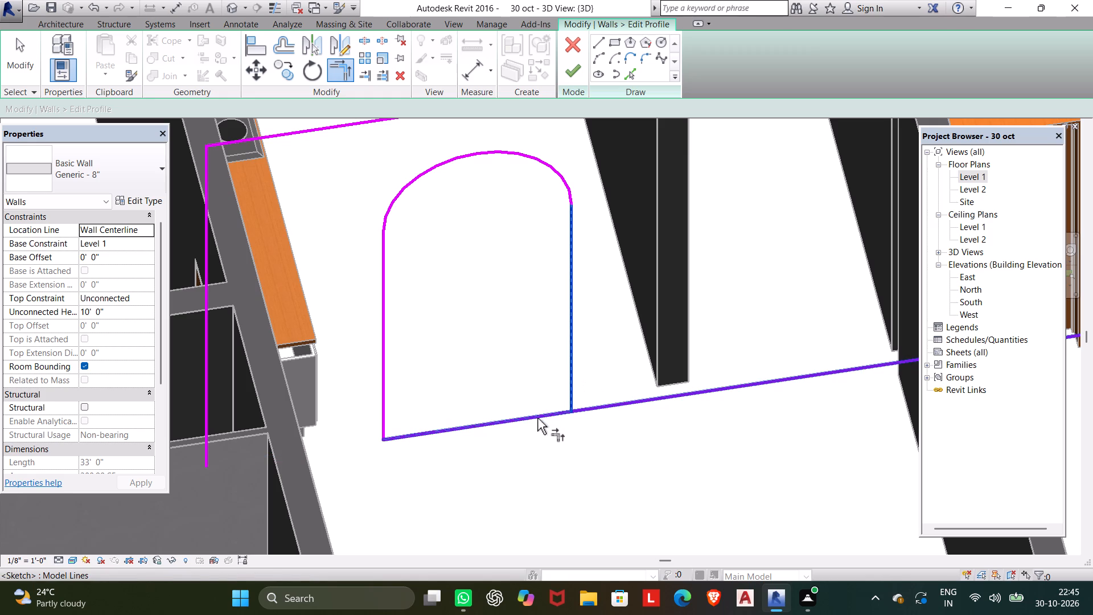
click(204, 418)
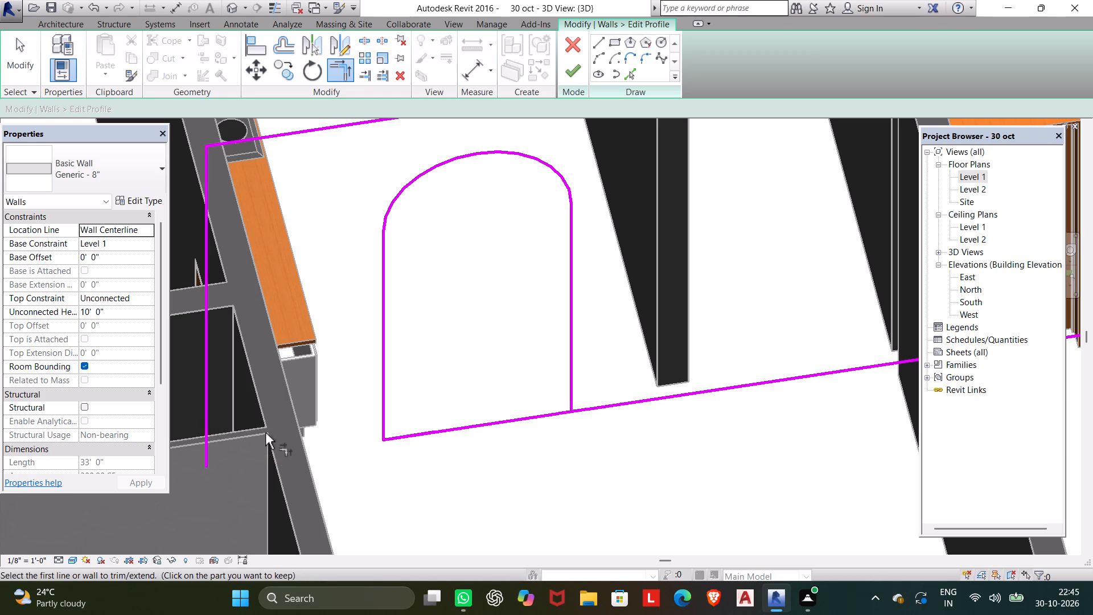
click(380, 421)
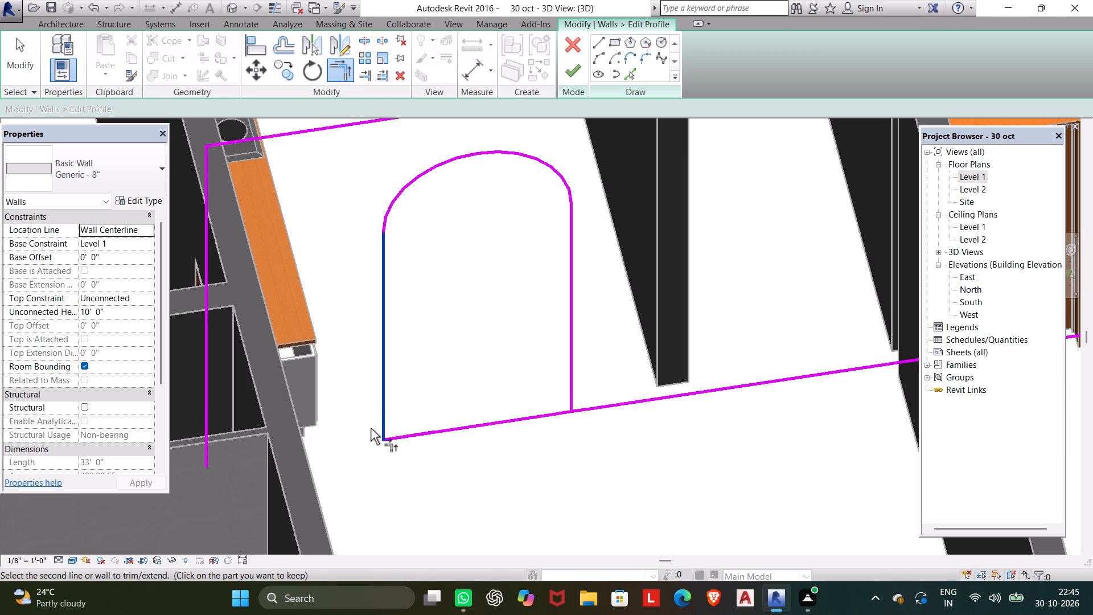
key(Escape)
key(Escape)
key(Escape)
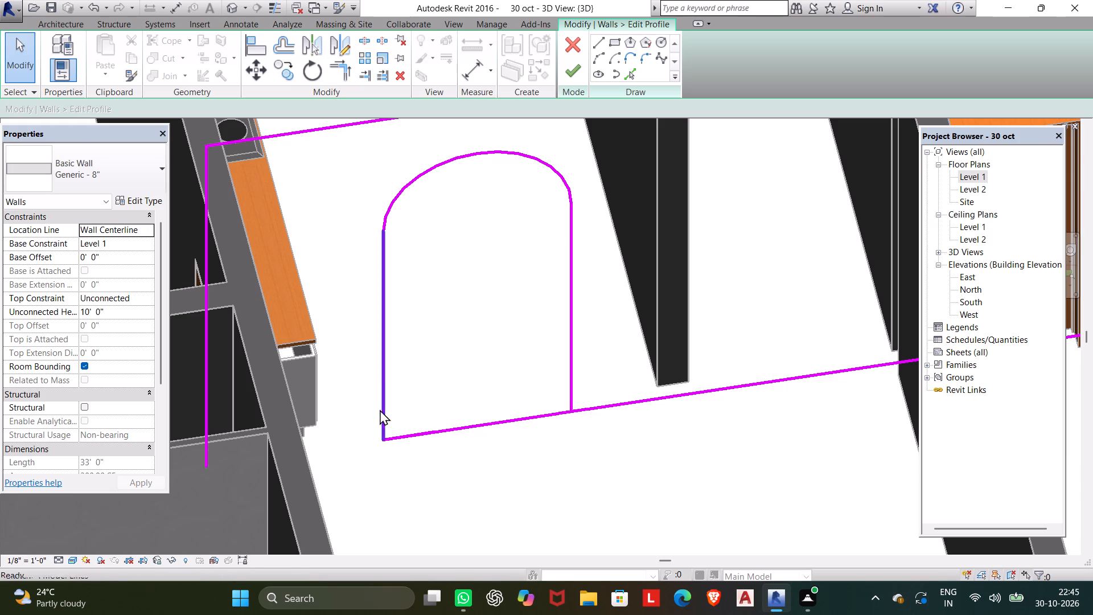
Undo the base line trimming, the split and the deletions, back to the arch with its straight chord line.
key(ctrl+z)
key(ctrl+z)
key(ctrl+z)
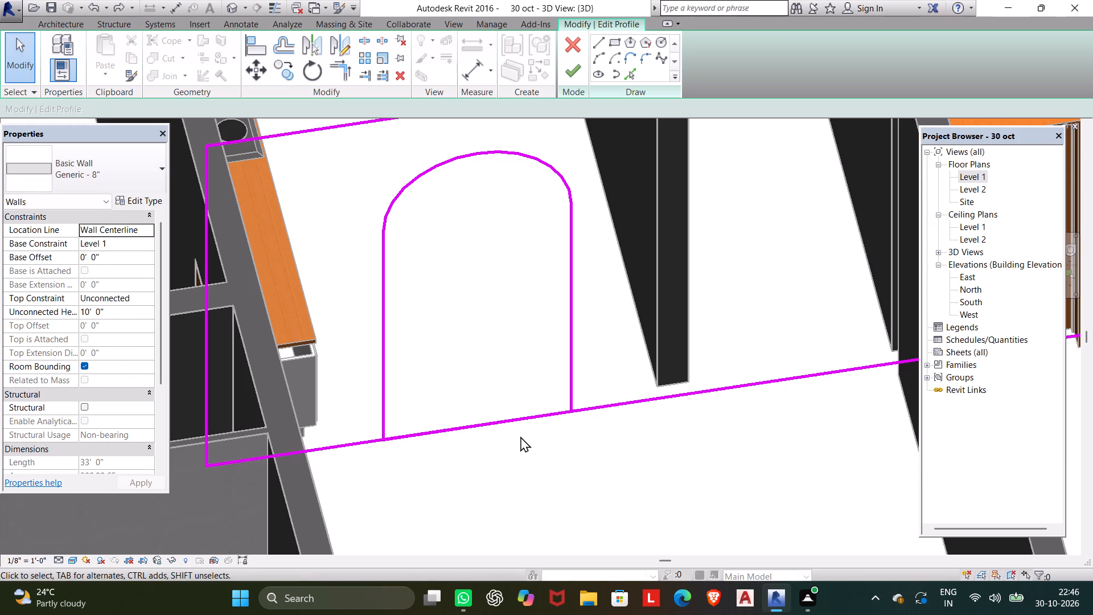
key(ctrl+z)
Delete the straight line between the arc's ends so the arch and the two jambs form one outline.
click(433, 330)
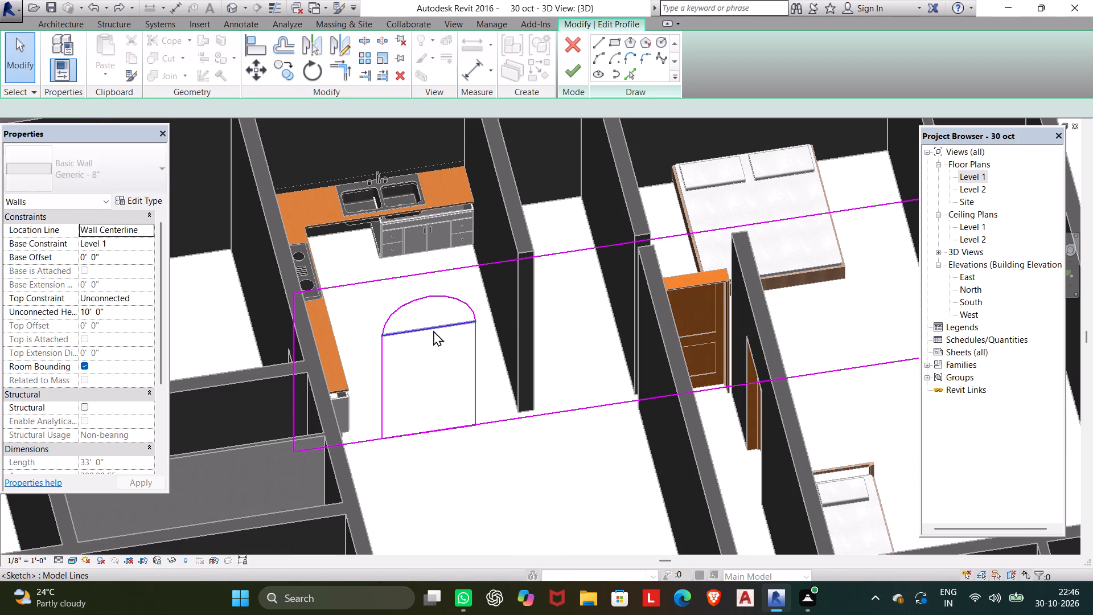
key(Delete)
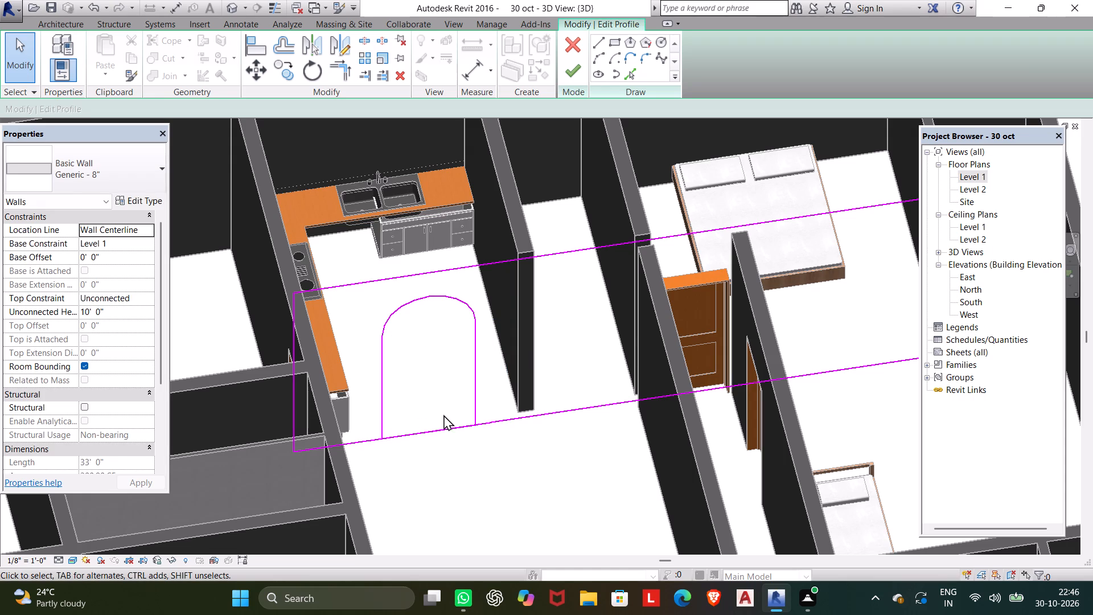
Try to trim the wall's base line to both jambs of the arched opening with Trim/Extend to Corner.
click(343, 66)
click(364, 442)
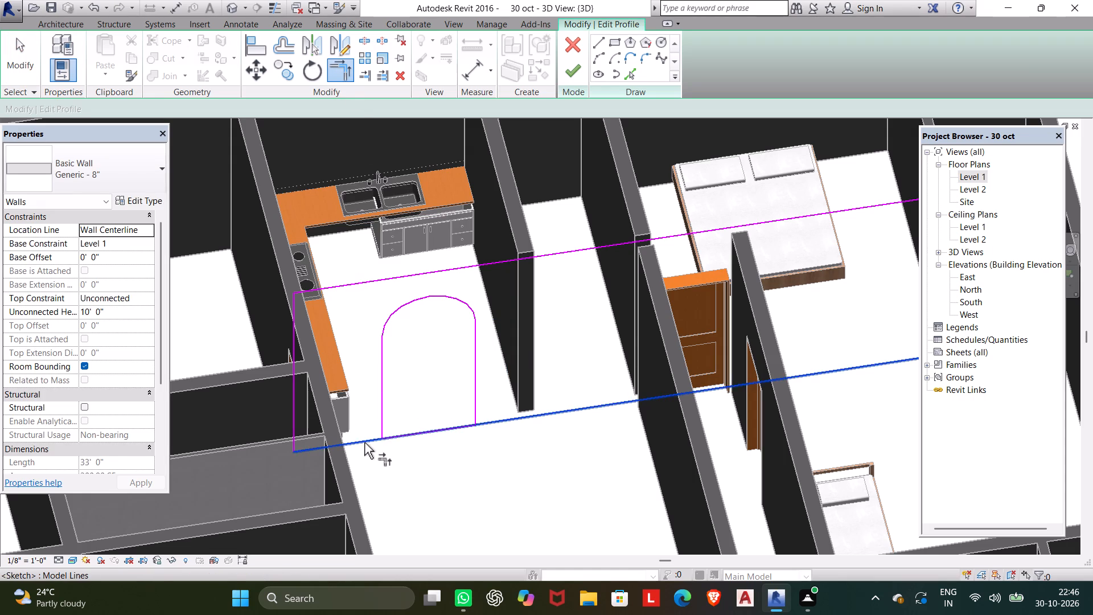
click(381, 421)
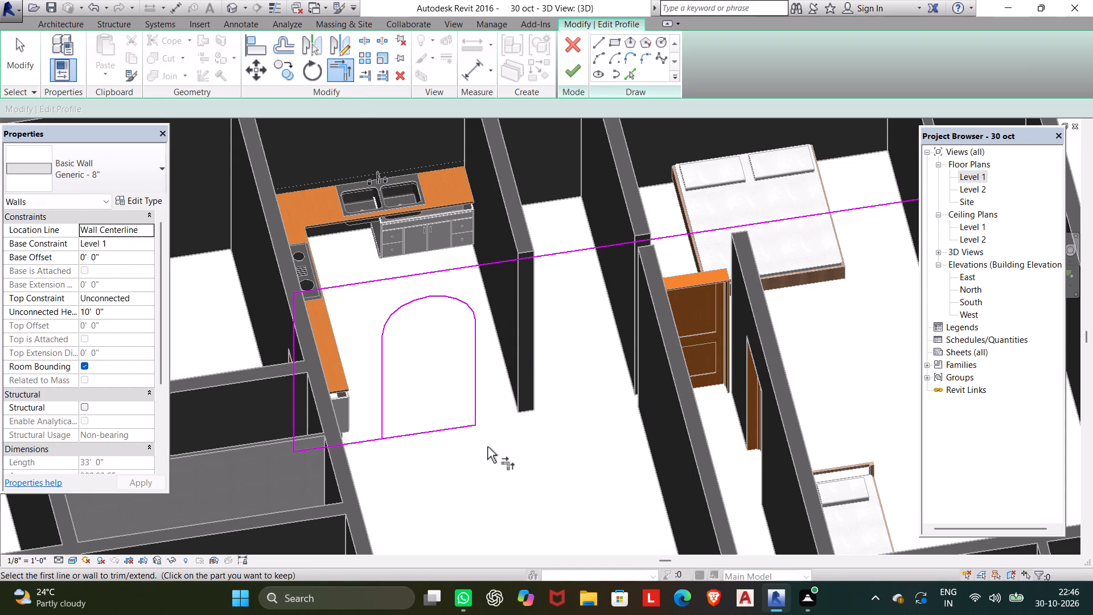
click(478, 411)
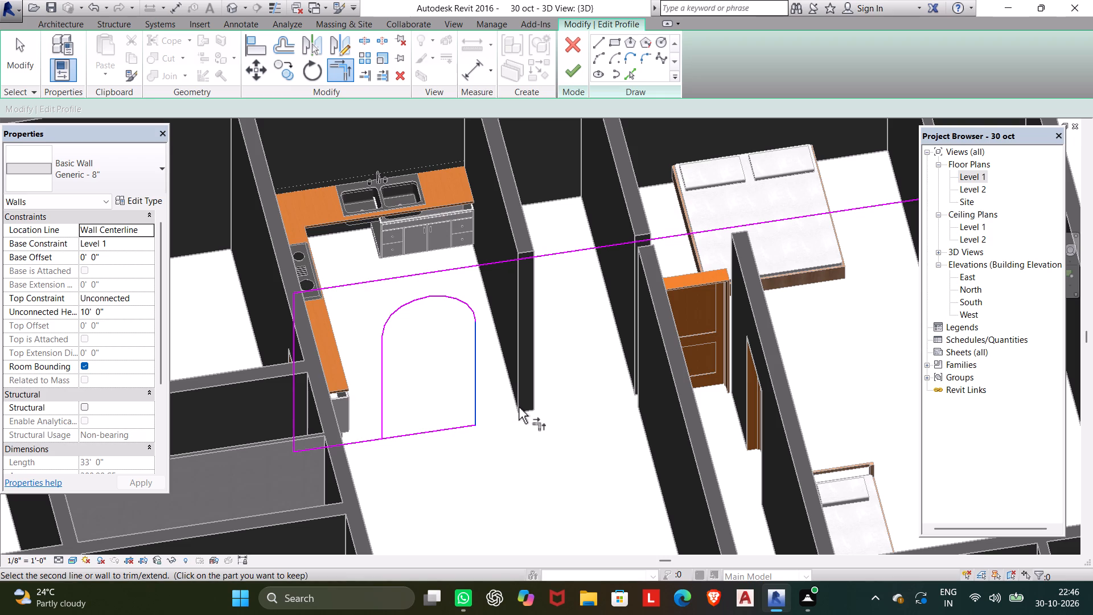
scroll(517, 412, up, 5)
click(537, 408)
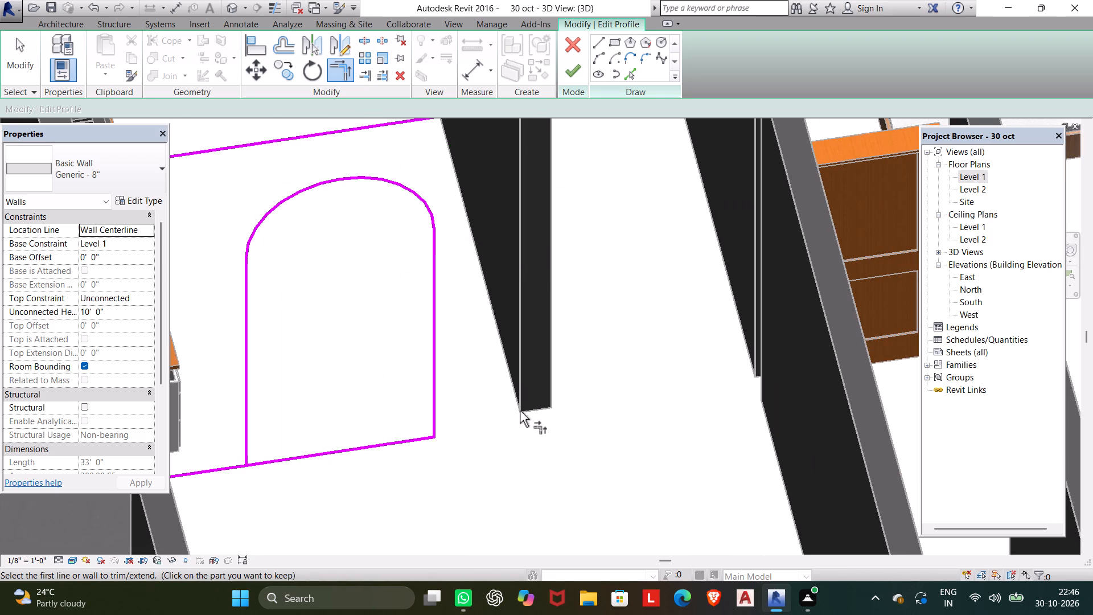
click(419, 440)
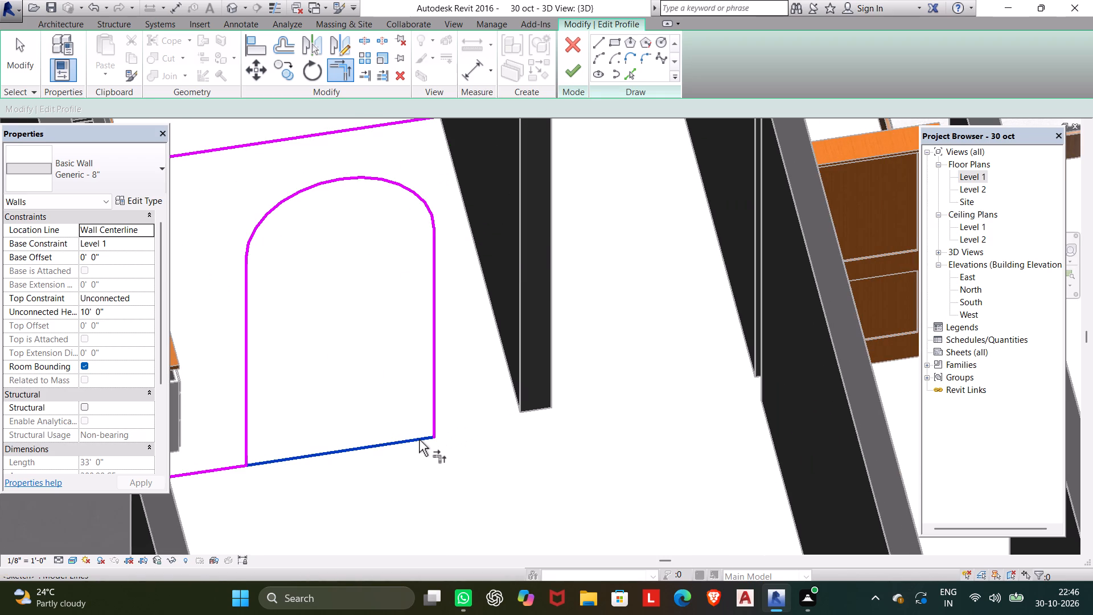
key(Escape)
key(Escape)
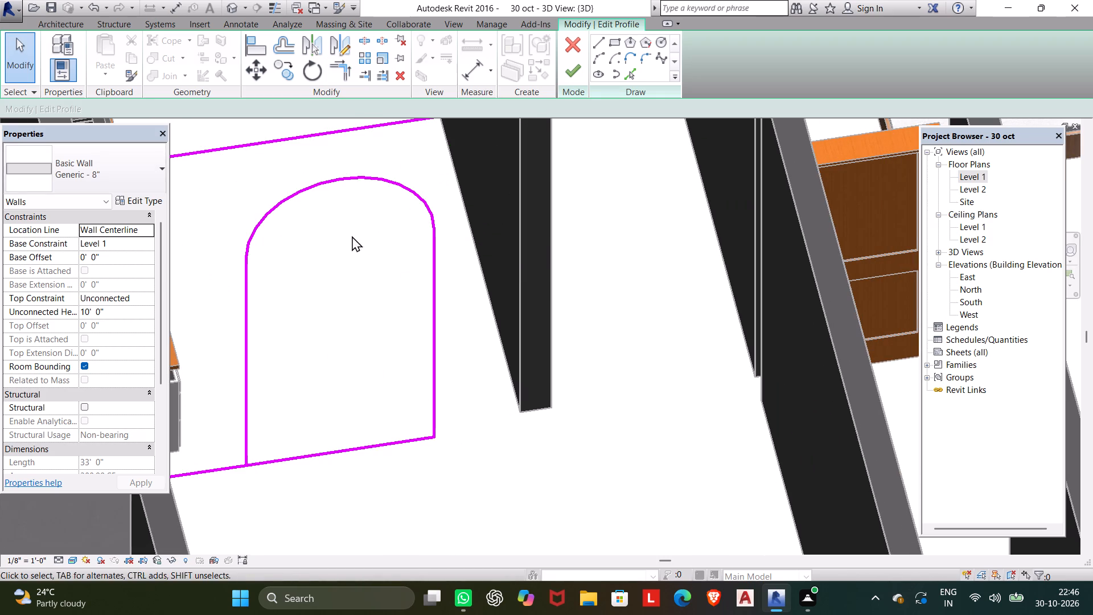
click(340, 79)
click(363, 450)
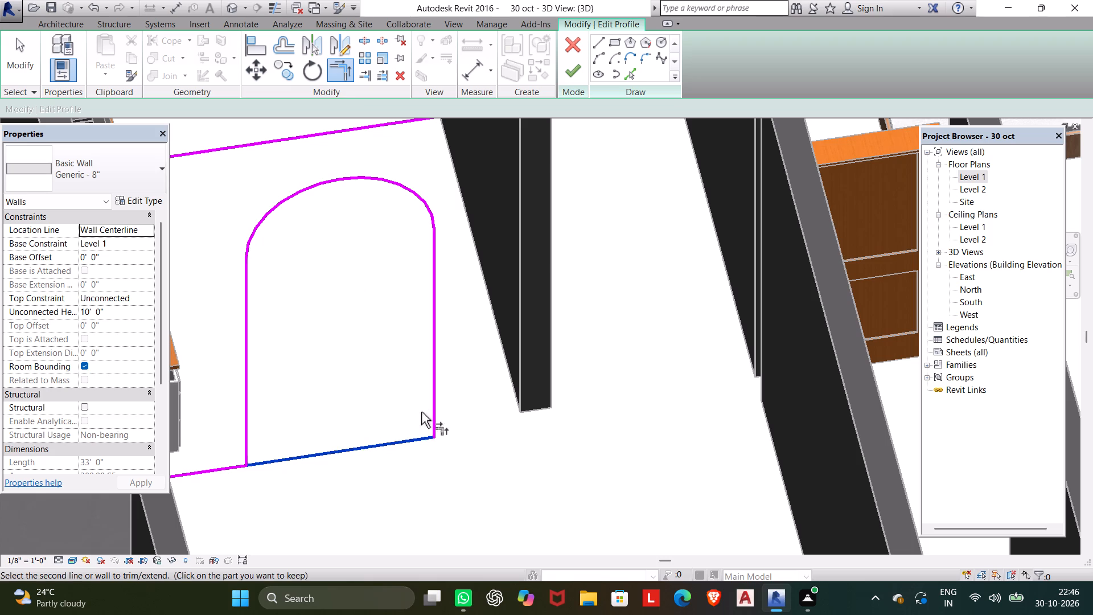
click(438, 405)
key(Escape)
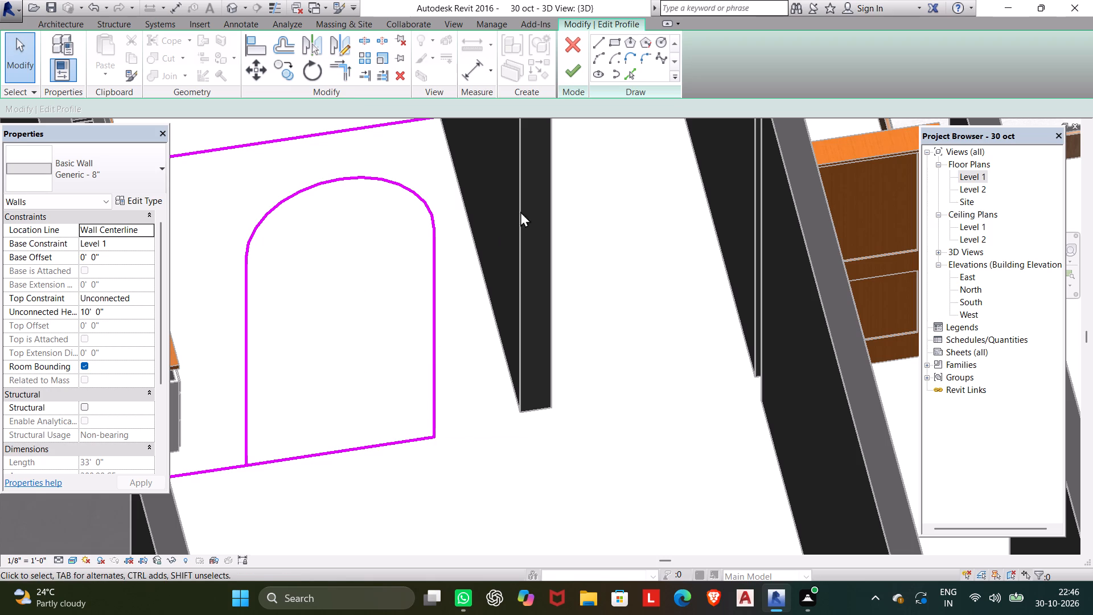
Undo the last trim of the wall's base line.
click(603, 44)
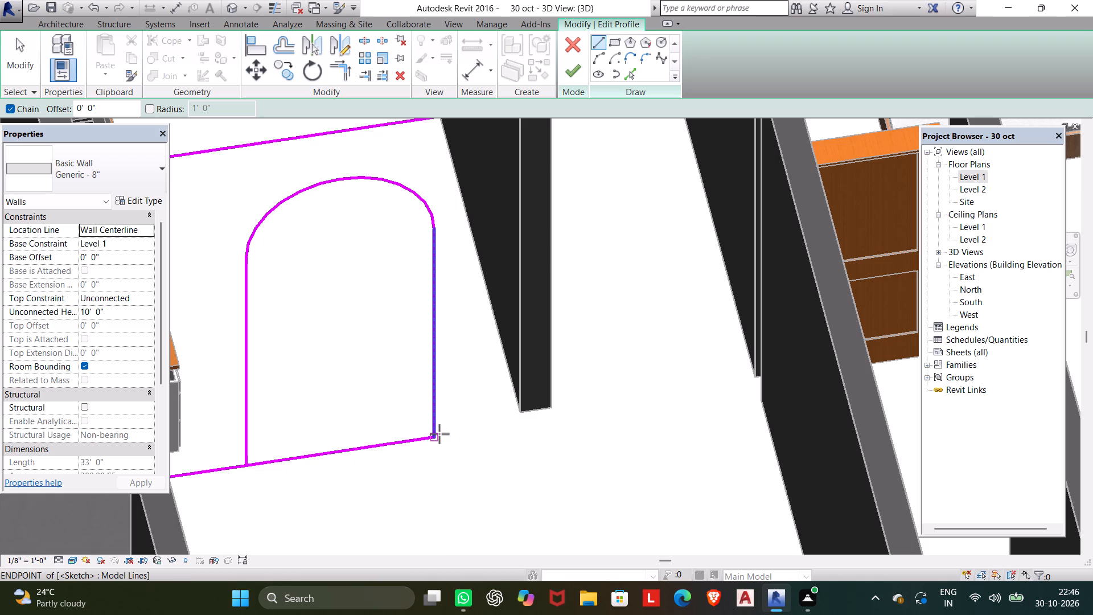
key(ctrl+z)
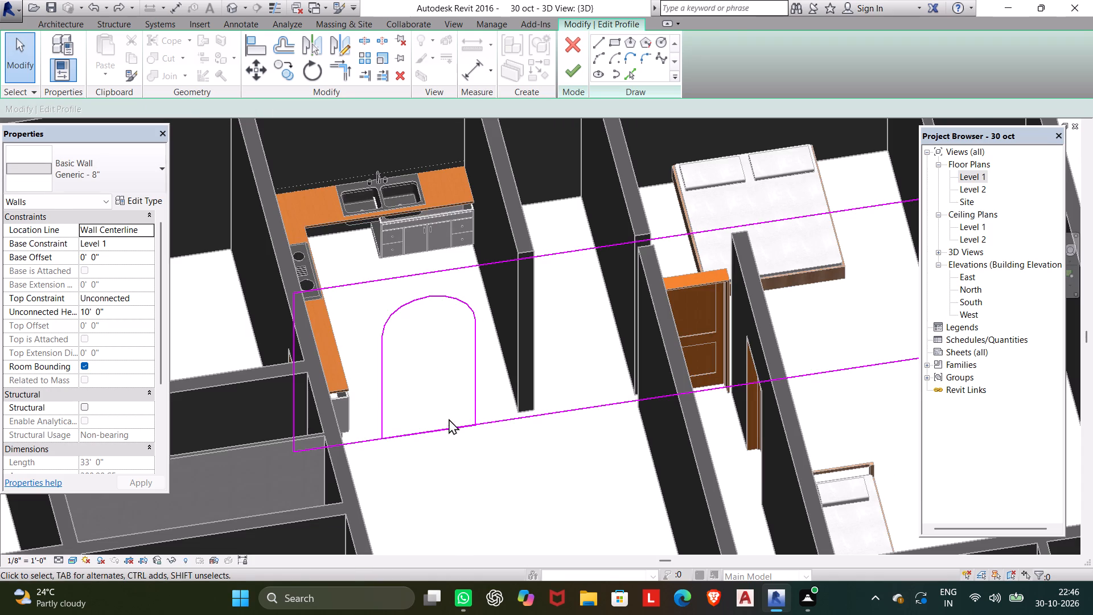
Delete the opening's 4'-0" bottom segment that overlaps the wall's base line.
click(436, 431)
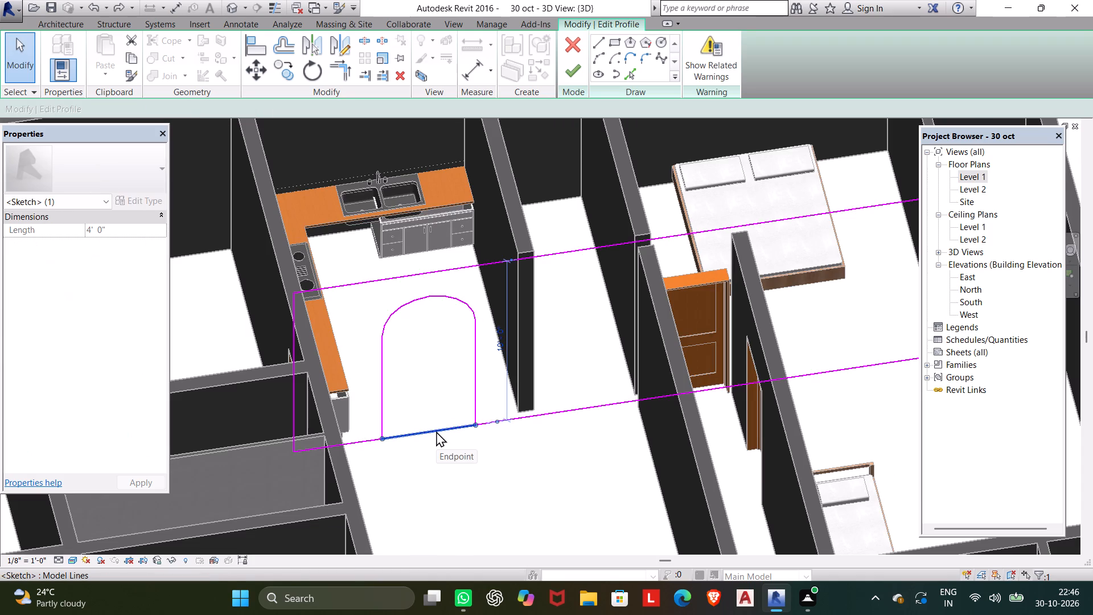
key(Delete)
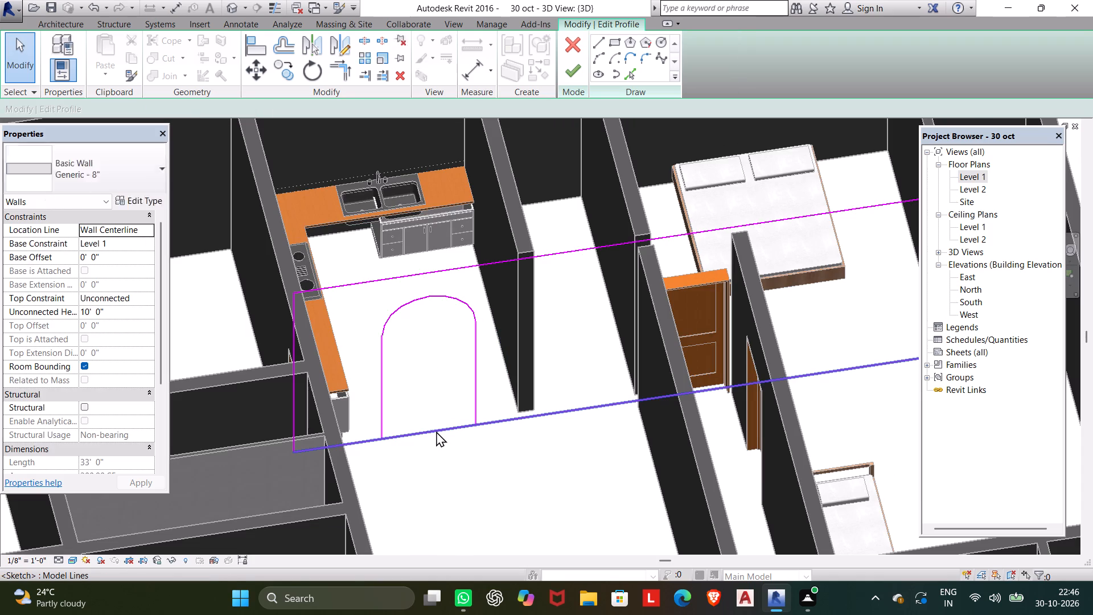
Split the wall's base line at the feet of both jambs of the arched opening.
click(437, 425)
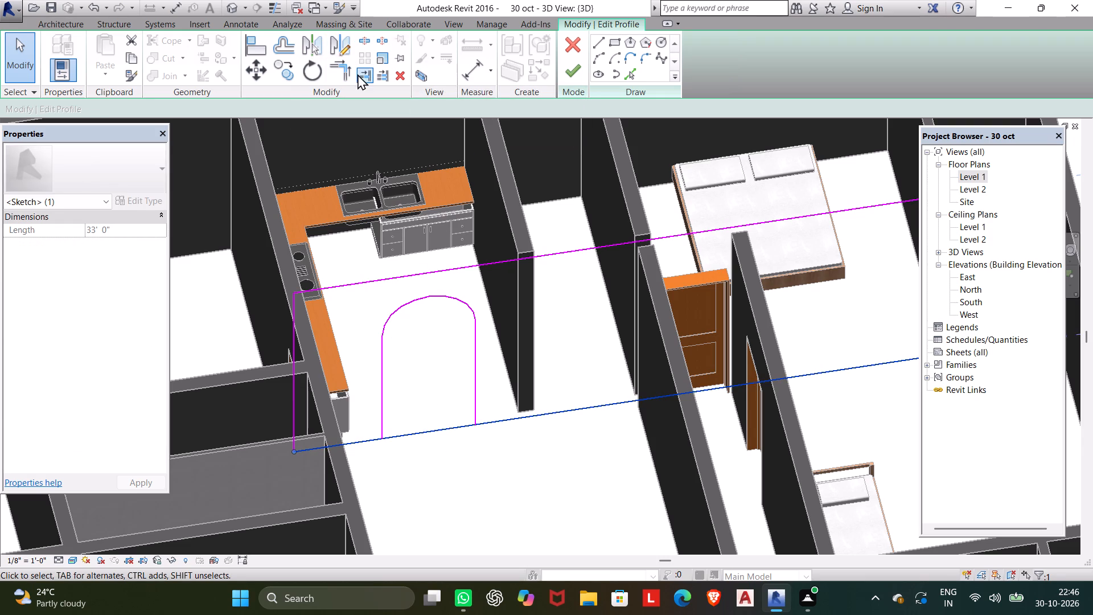
click(362, 46)
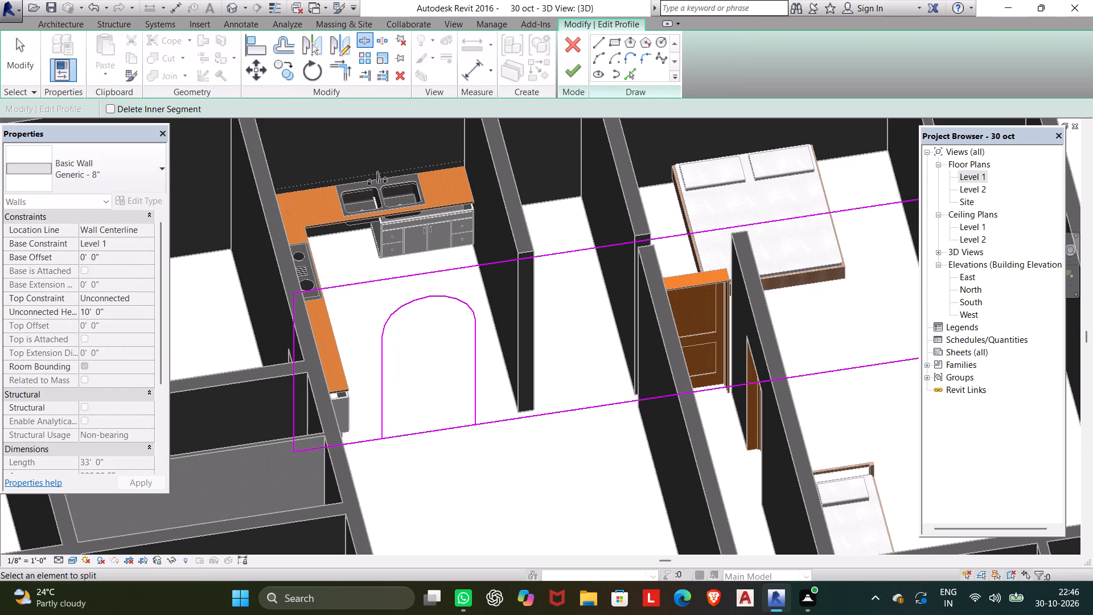
scroll(381, 444, up, 9)
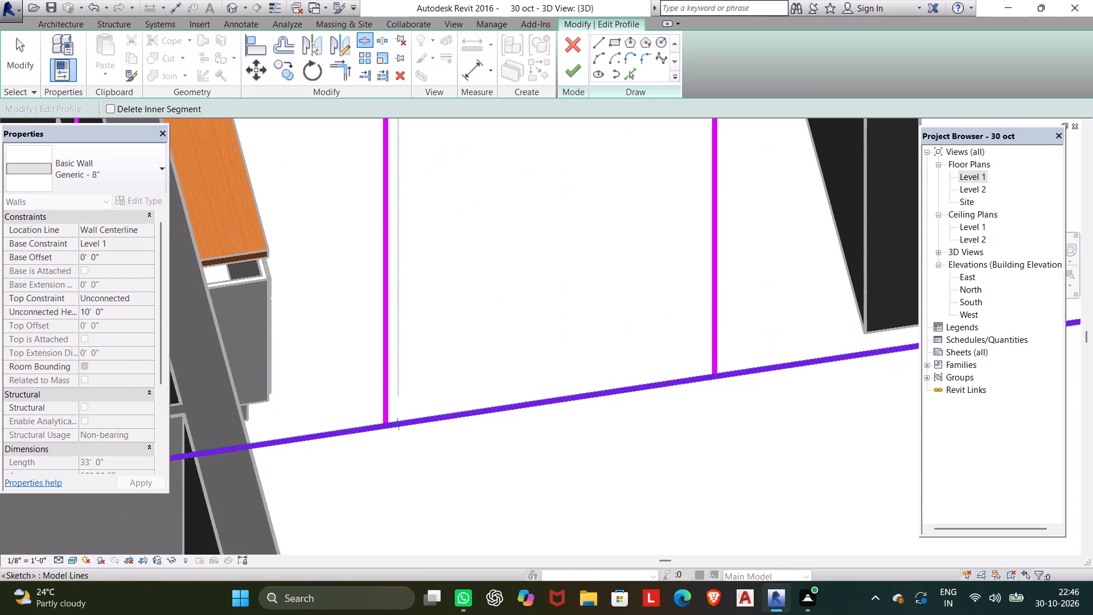
click(384, 428)
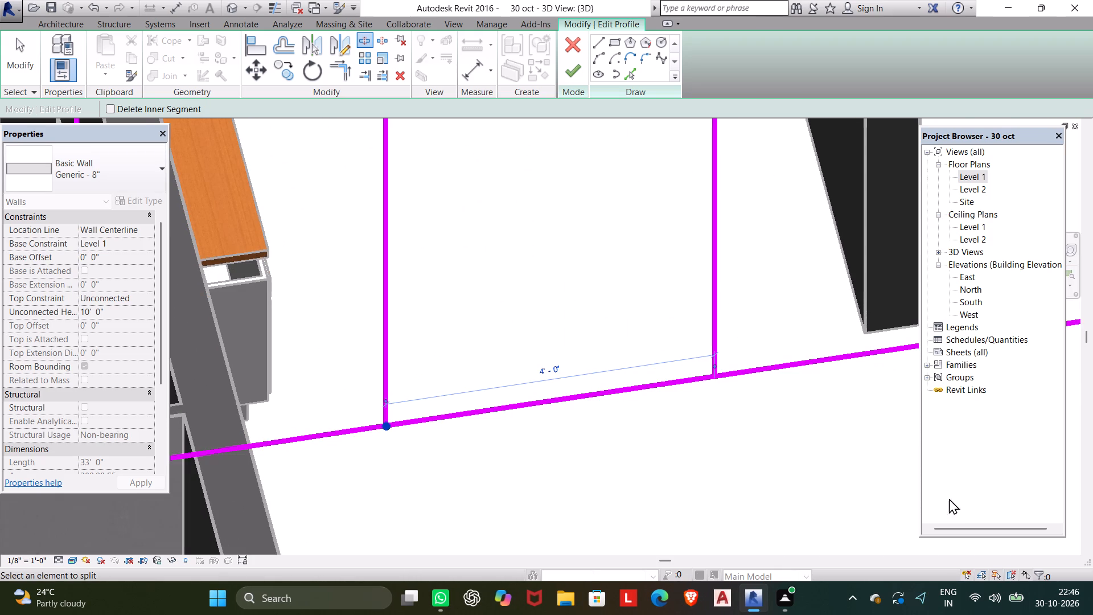
click(716, 376)
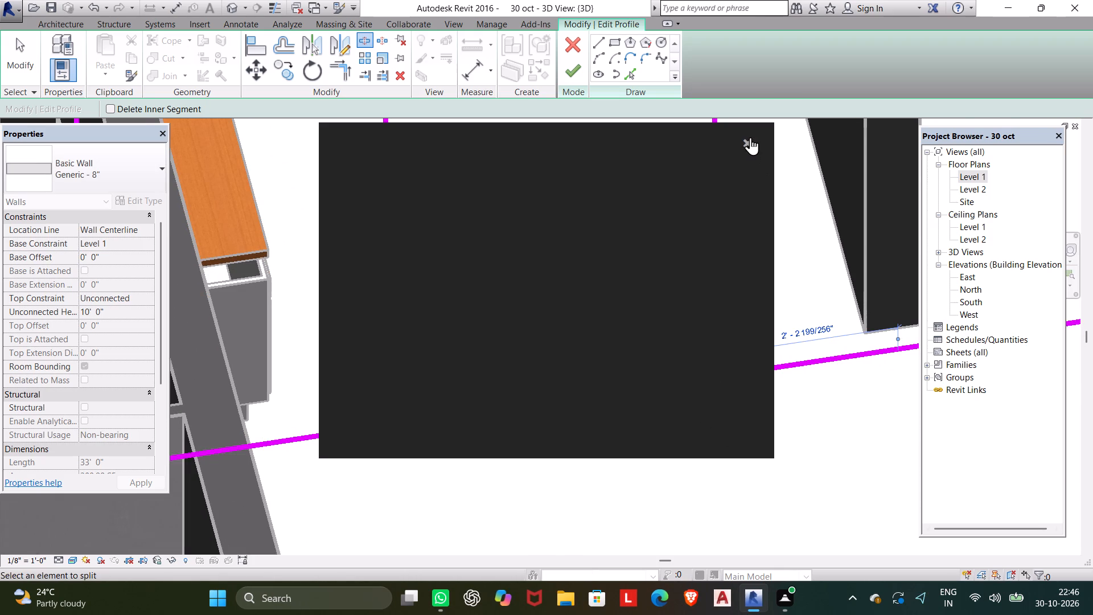
click(747, 143)
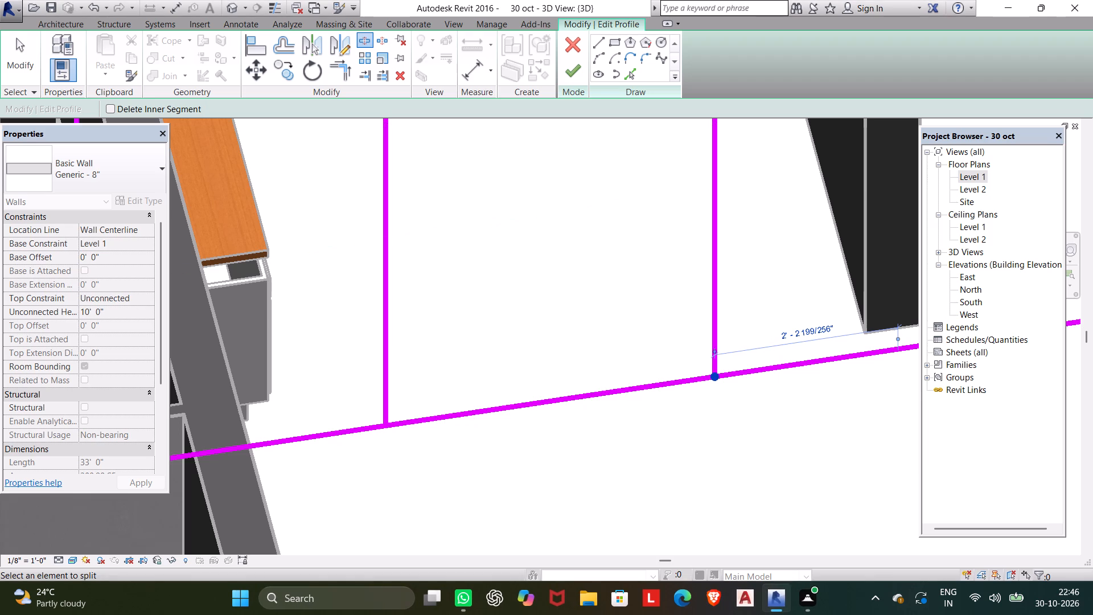
key(Escape)
key(Escape)
Delete the 4'-0" base line segment between the two jambs so the arch joins the wall's outline.
click(574, 394)
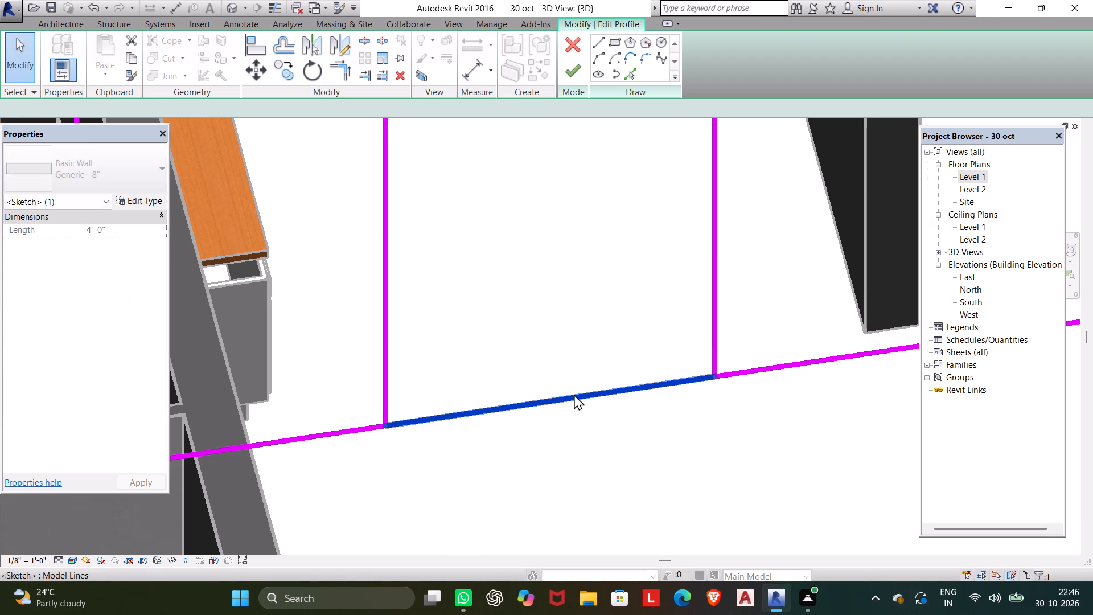
key(Delete)
Finish the wall profile edit to cut the arched opening through the kitchen wall, and deselect the wall.
scroll(574, 394, down, 5)
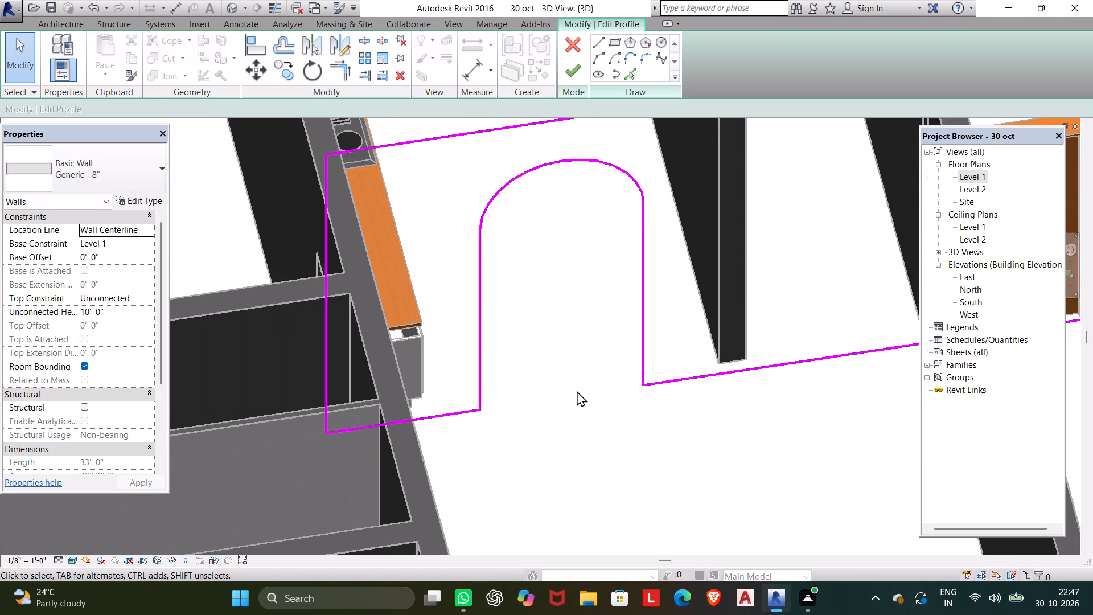
scroll(577, 391, down, 4)
middle_drag(577, 390, 457, 379)
click(570, 76)
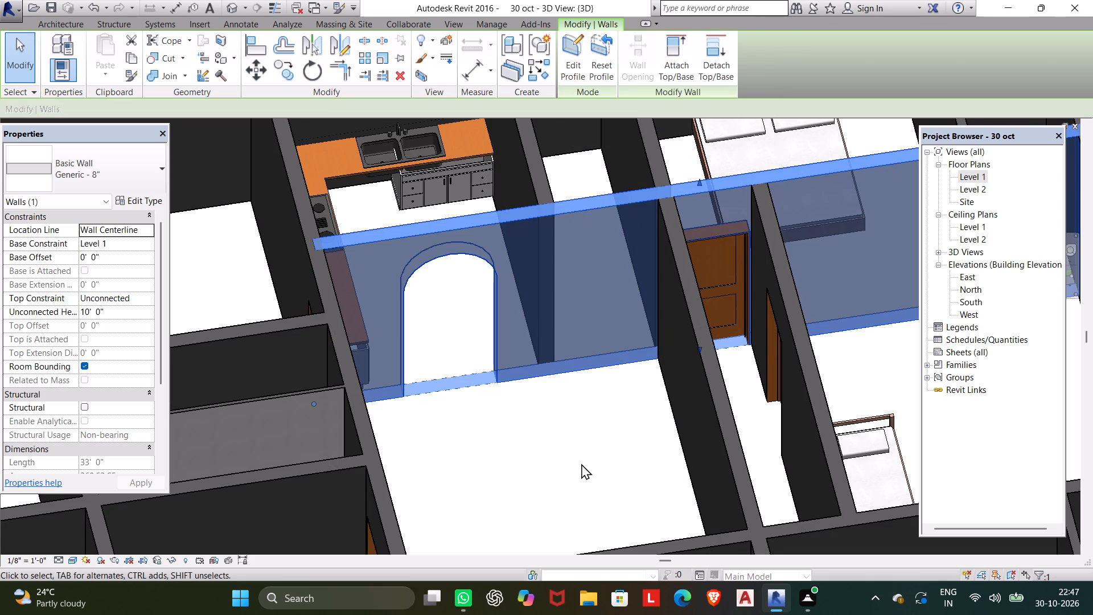
scroll(513, 437, down, 2)
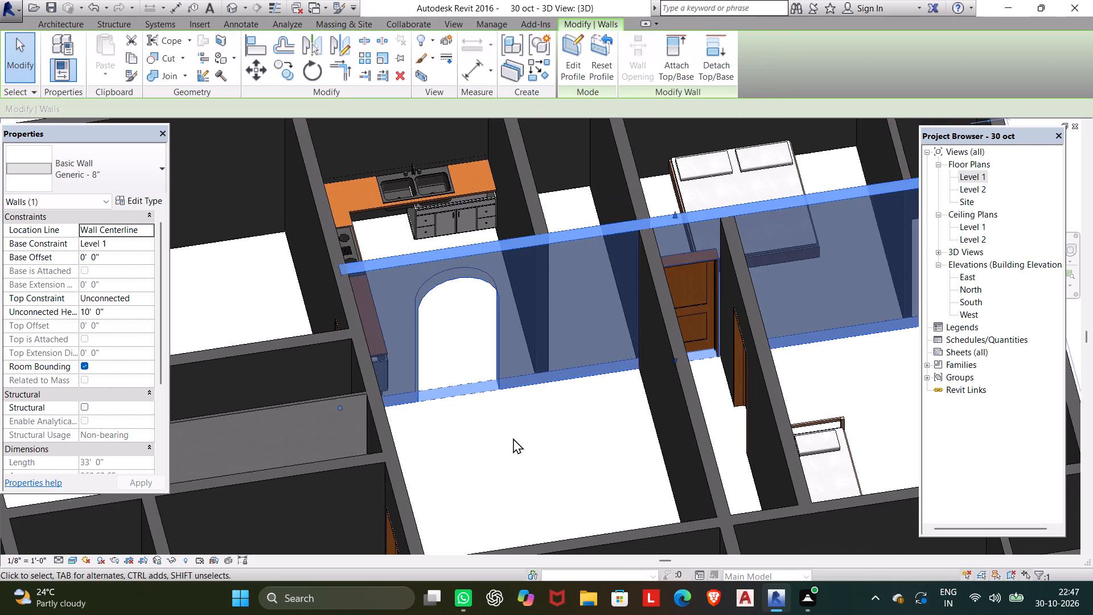
scroll(513, 438, down, 2)
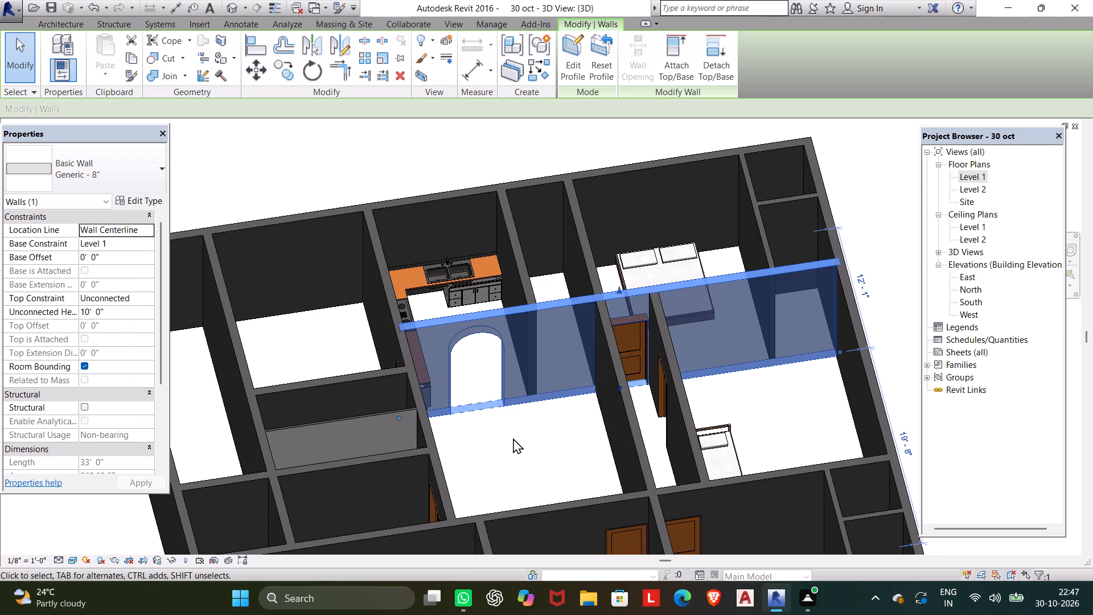
key(Escape)
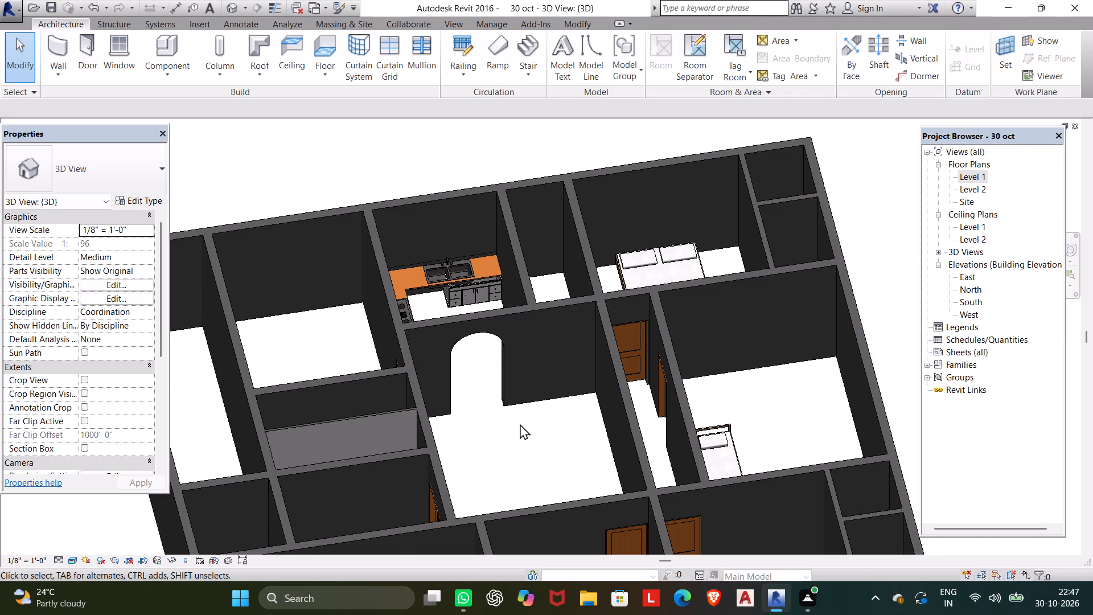
Inspect the arched opening and its jambs in the kitchen wall up close in the 3D view.
scroll(536, 374, up, 4)
click(475, 373)
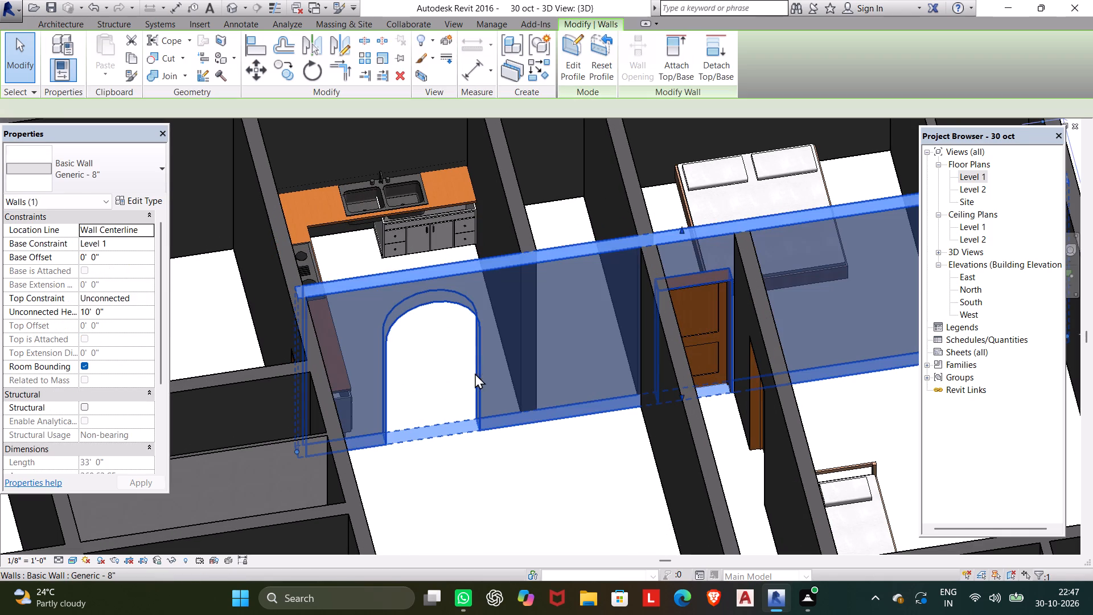
scroll(488, 431, up, 4)
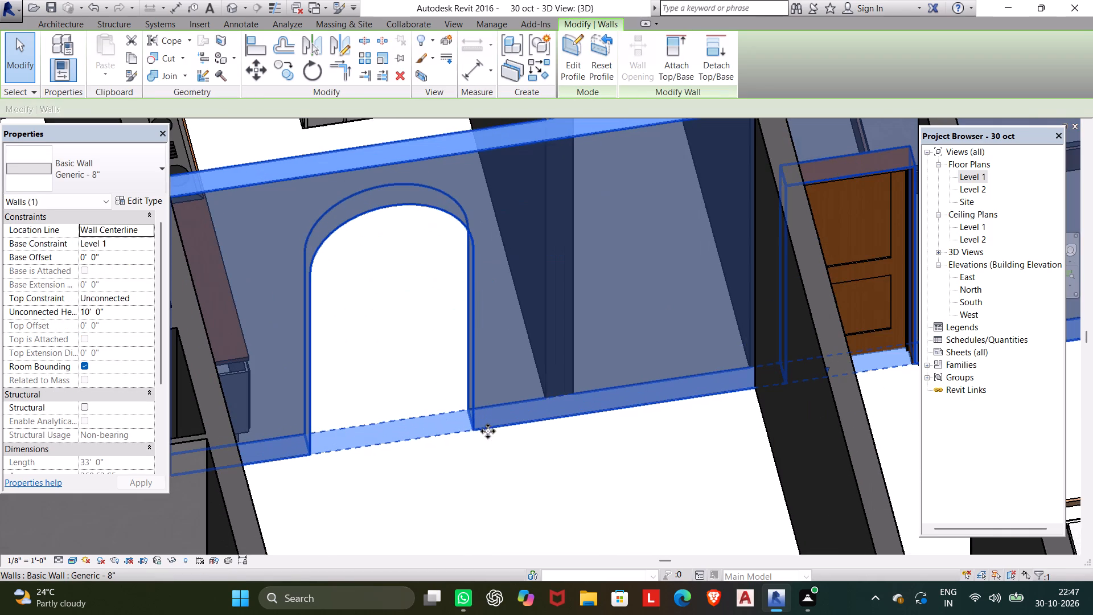
drag(474, 415, 481, 415)
click(461, 432)
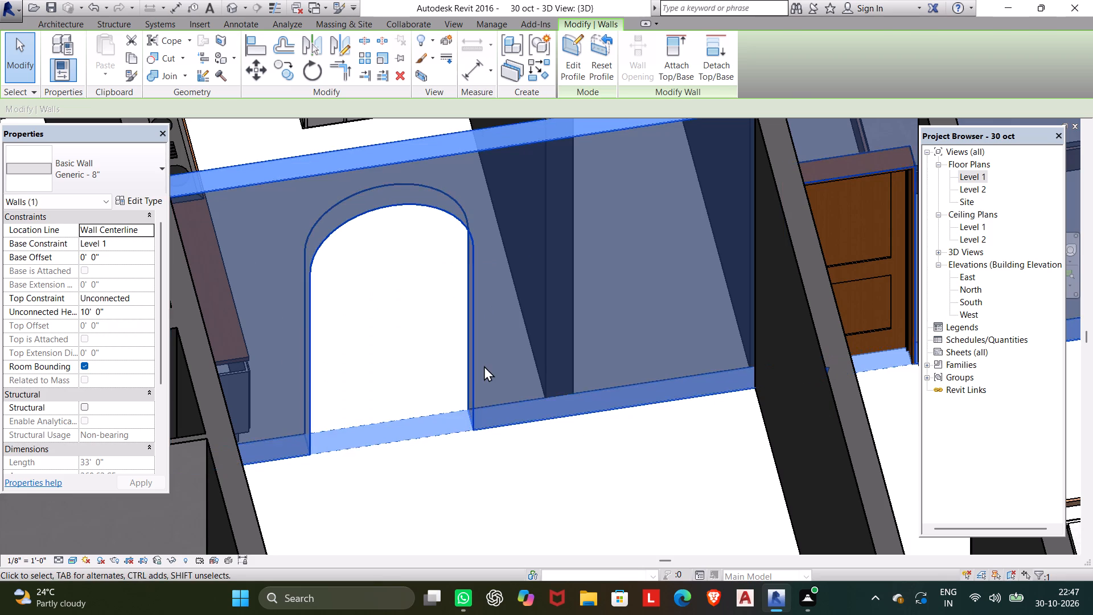
click(484, 365)
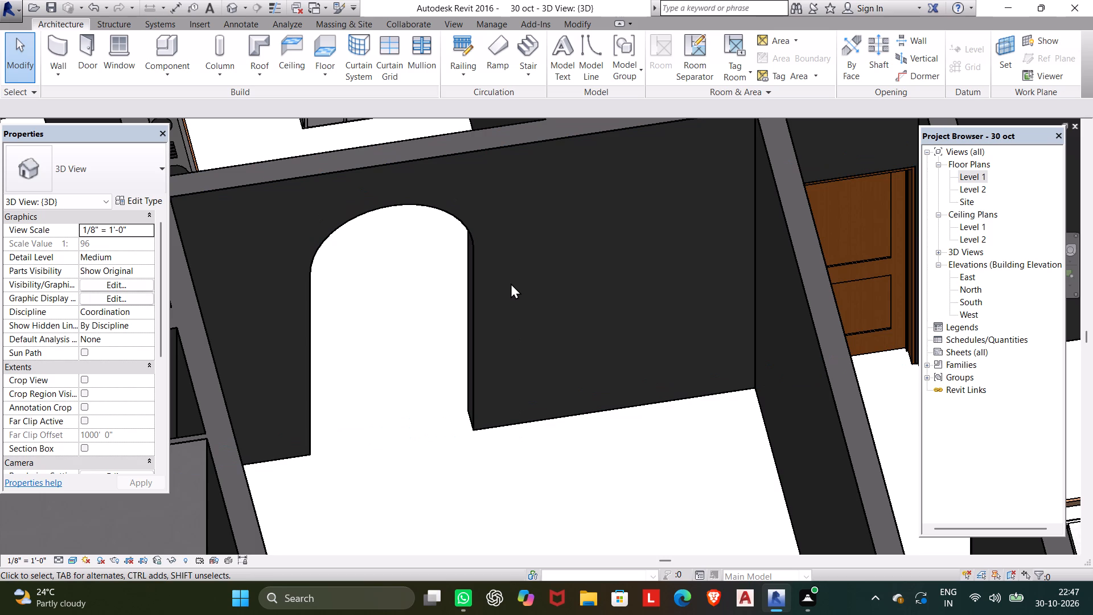
scroll(426, 293, down, 2)
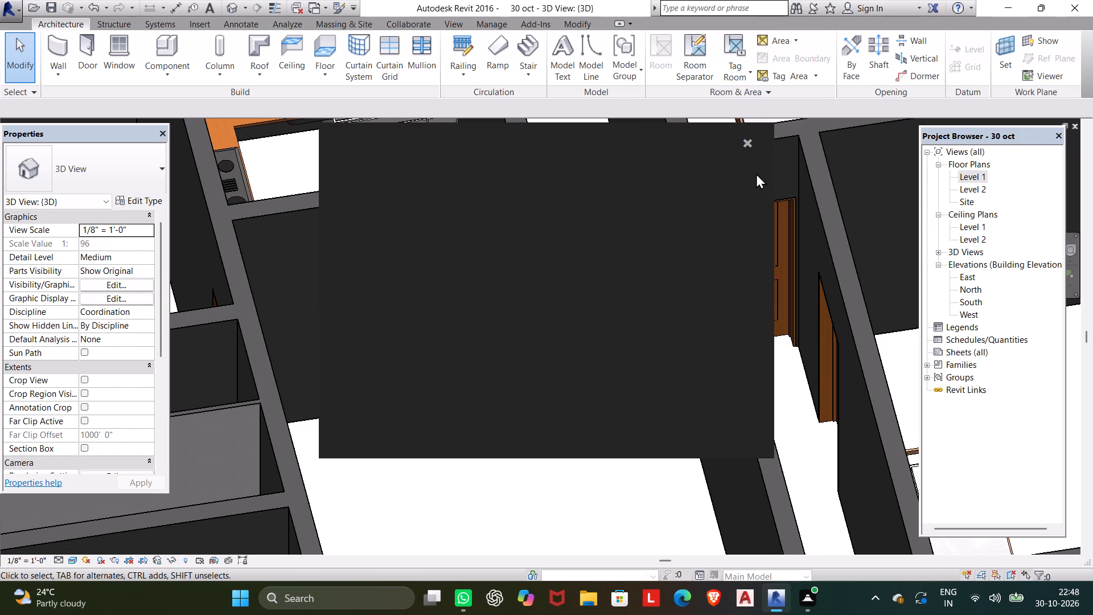
click(748, 140)
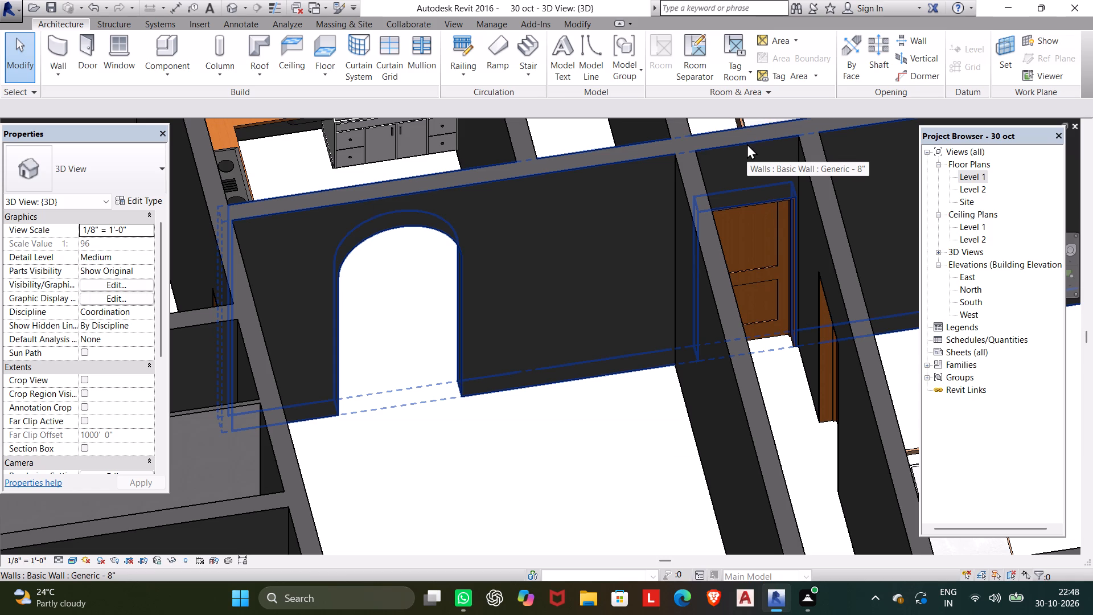
drag(750, 153, 755, 178)
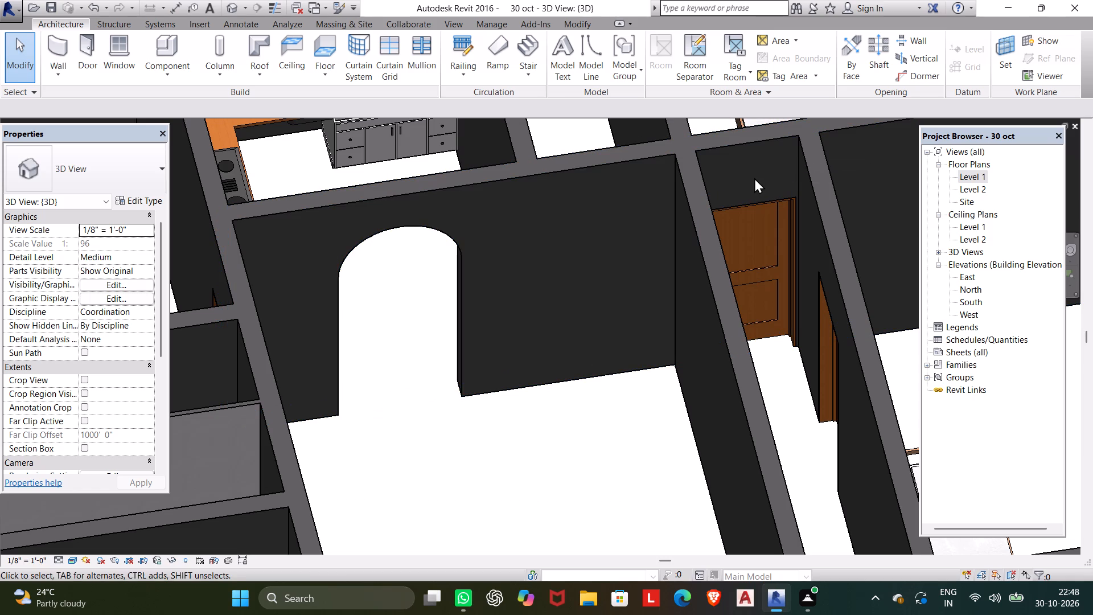
click(610, 379)
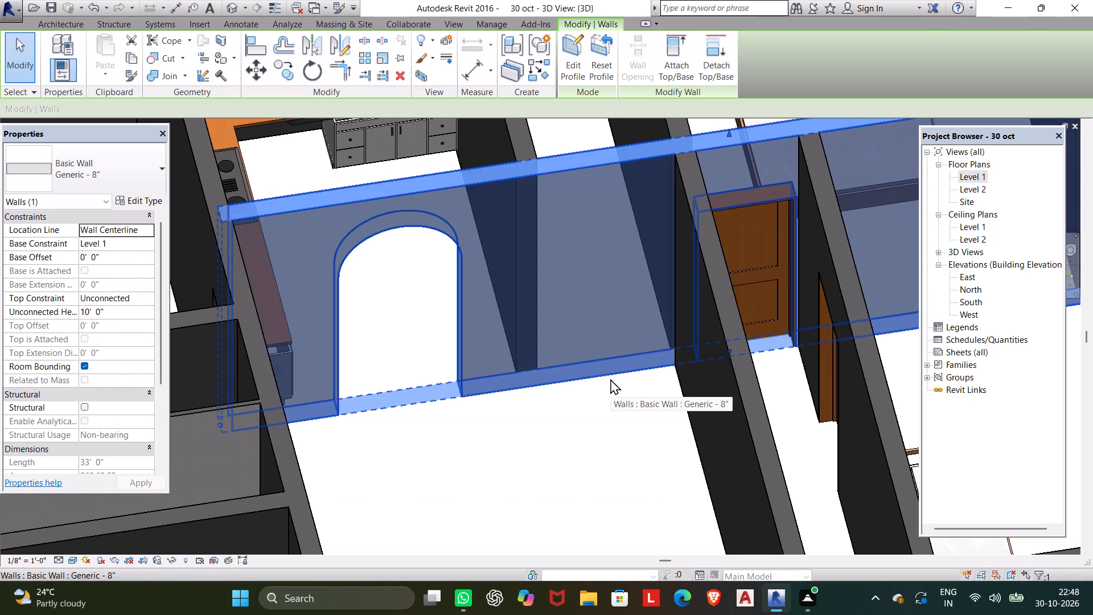
click(593, 420)
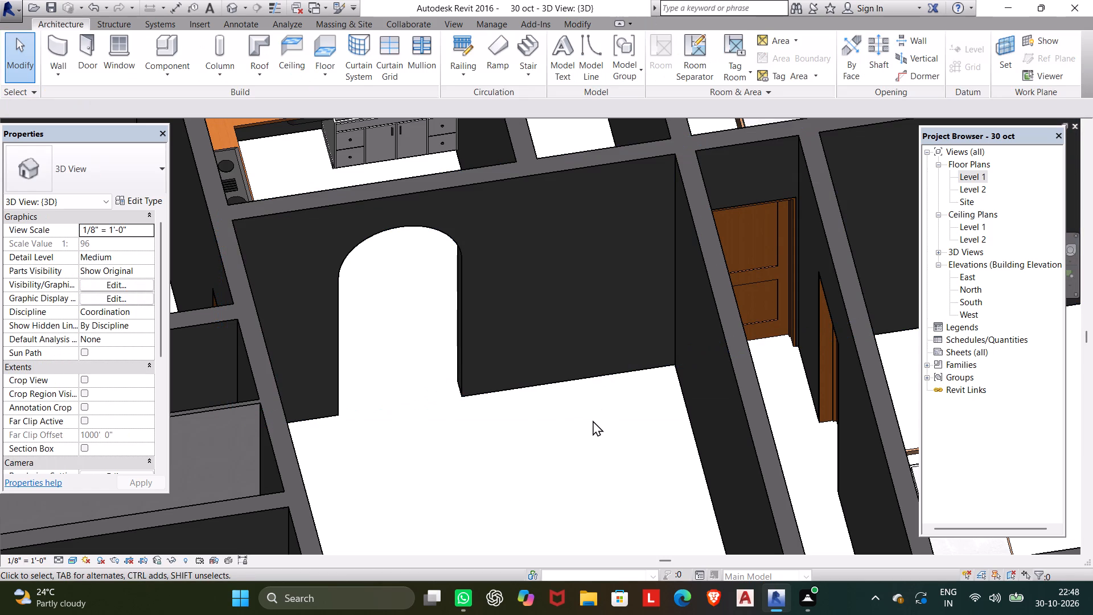
click(592, 421)
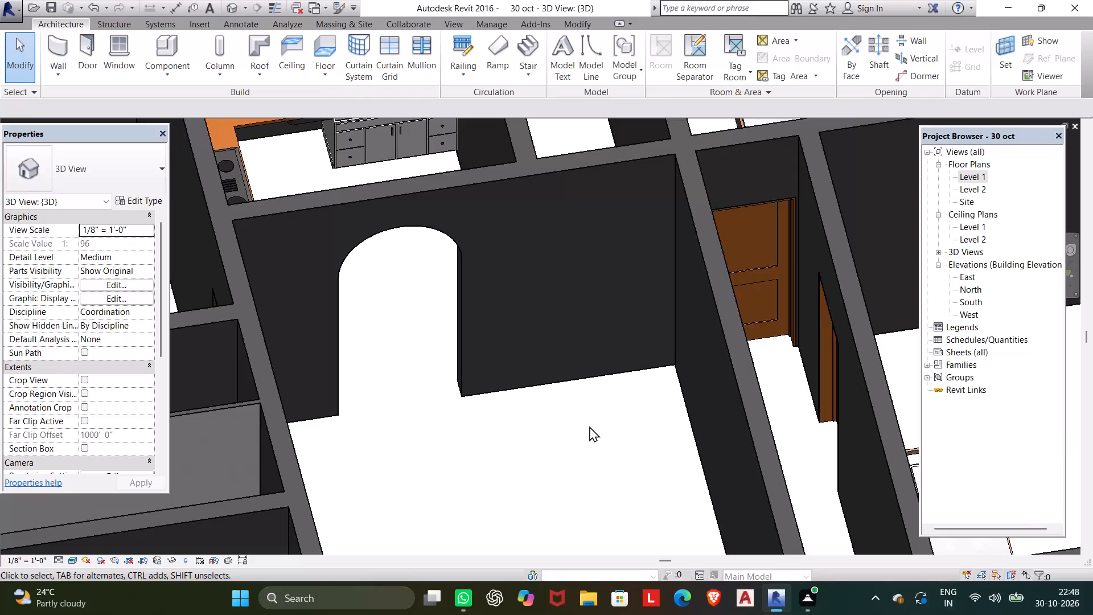
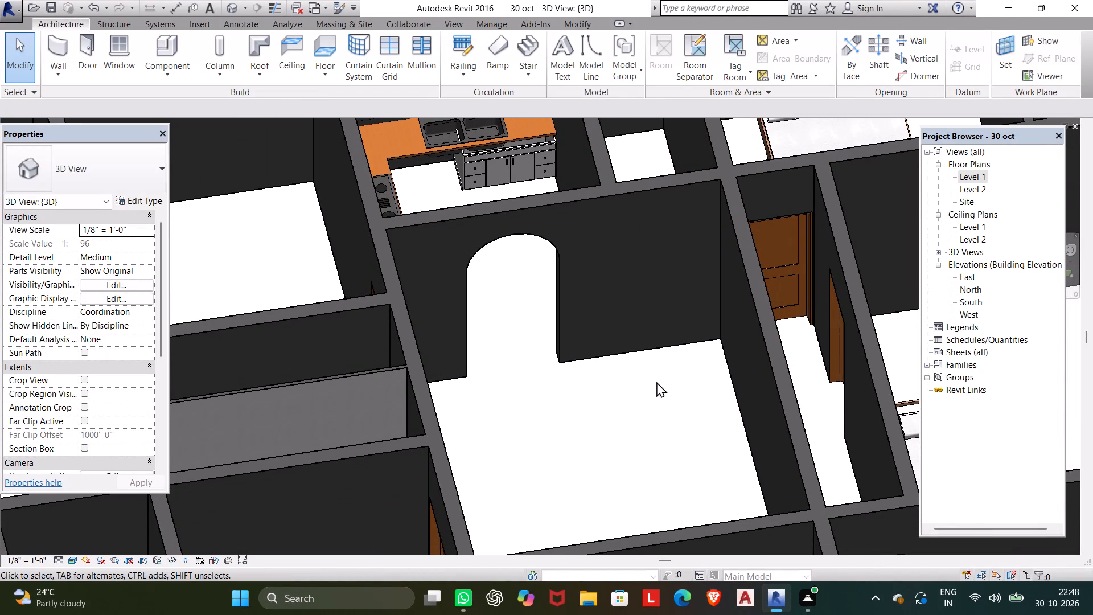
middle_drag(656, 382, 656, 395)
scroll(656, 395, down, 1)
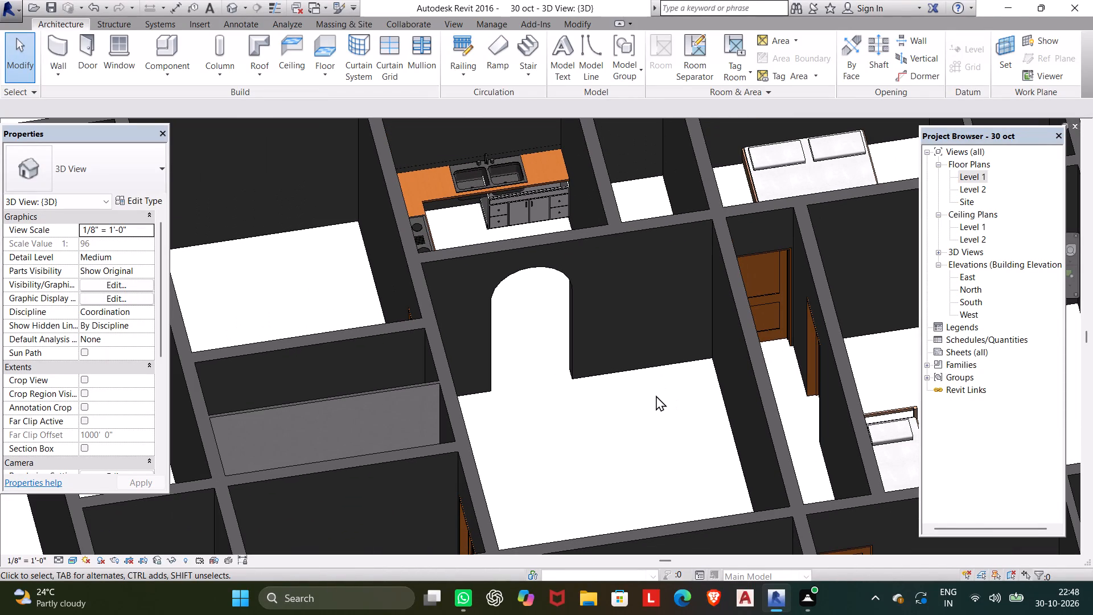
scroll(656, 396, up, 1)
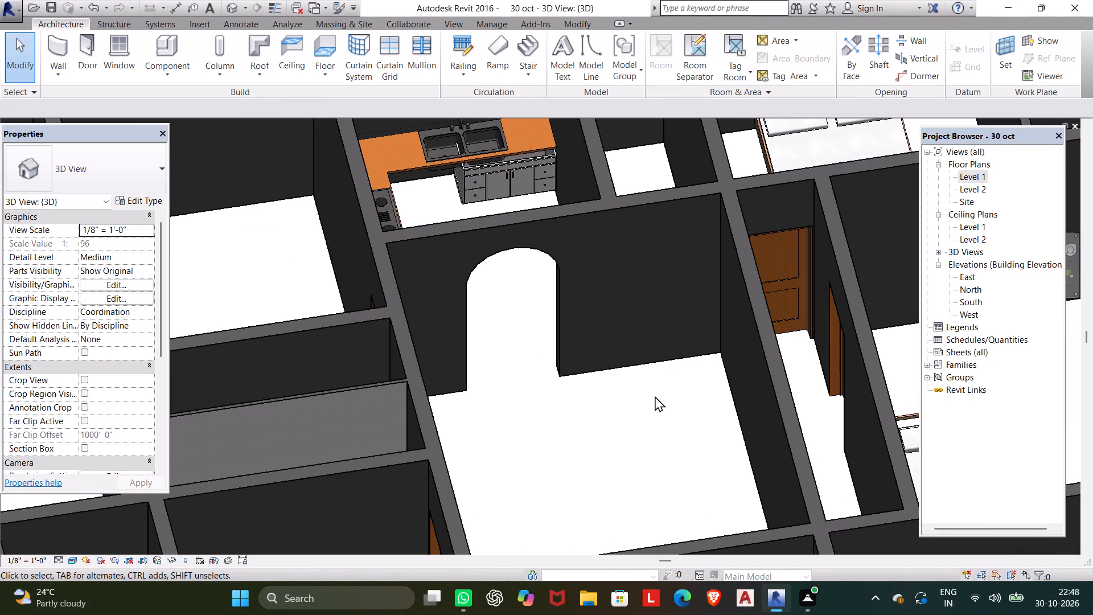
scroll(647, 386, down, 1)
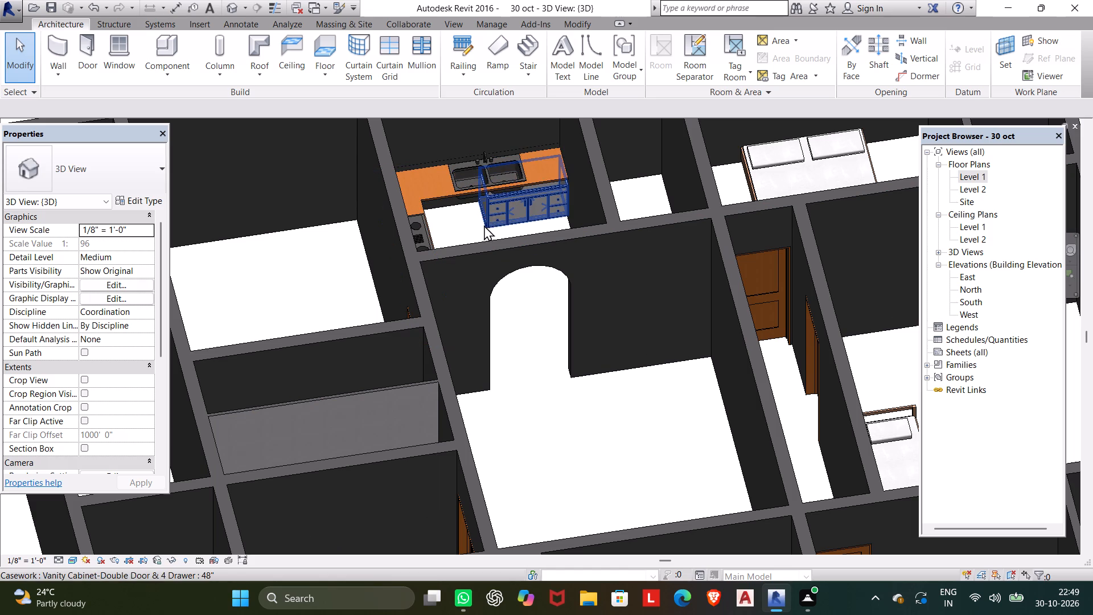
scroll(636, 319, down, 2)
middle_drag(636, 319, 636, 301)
In the Level 1 plan, nudge the two-bed bedroom's corridor door west along its wall to 2'-3" from the adjoining wall.
double_click(980, 175)
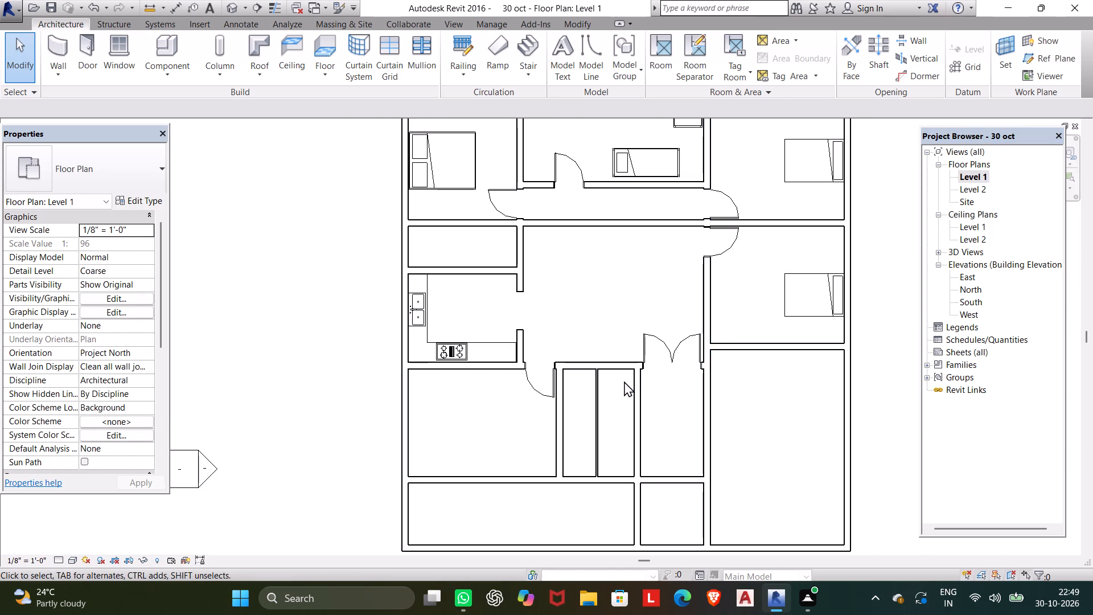
scroll(511, 206, down, 1)
middle_drag(512, 210, 505, 310)
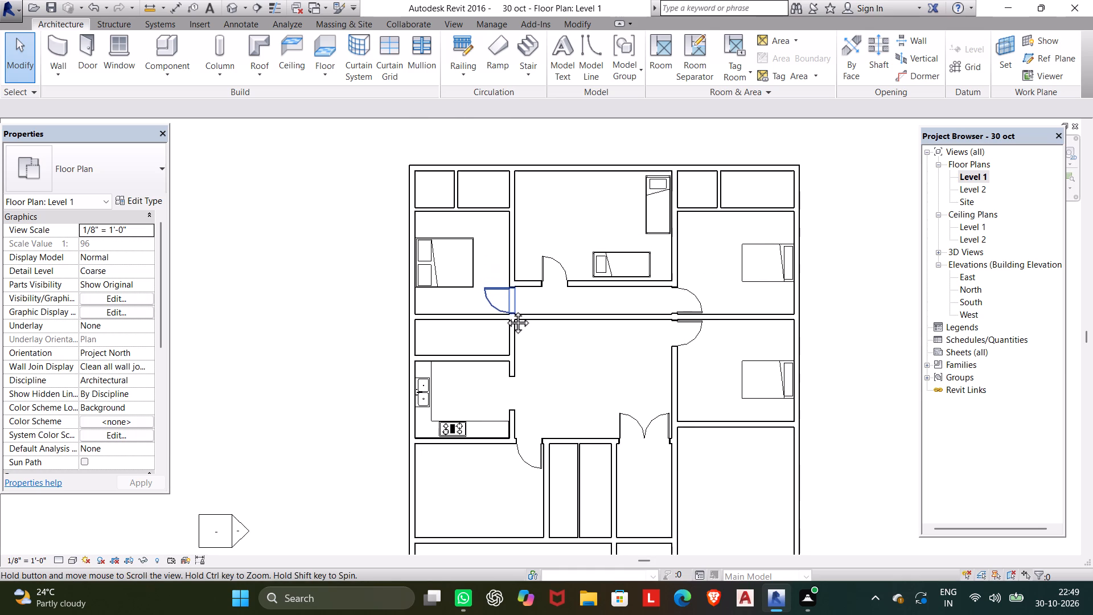
middle_drag(505, 310, 513, 310)
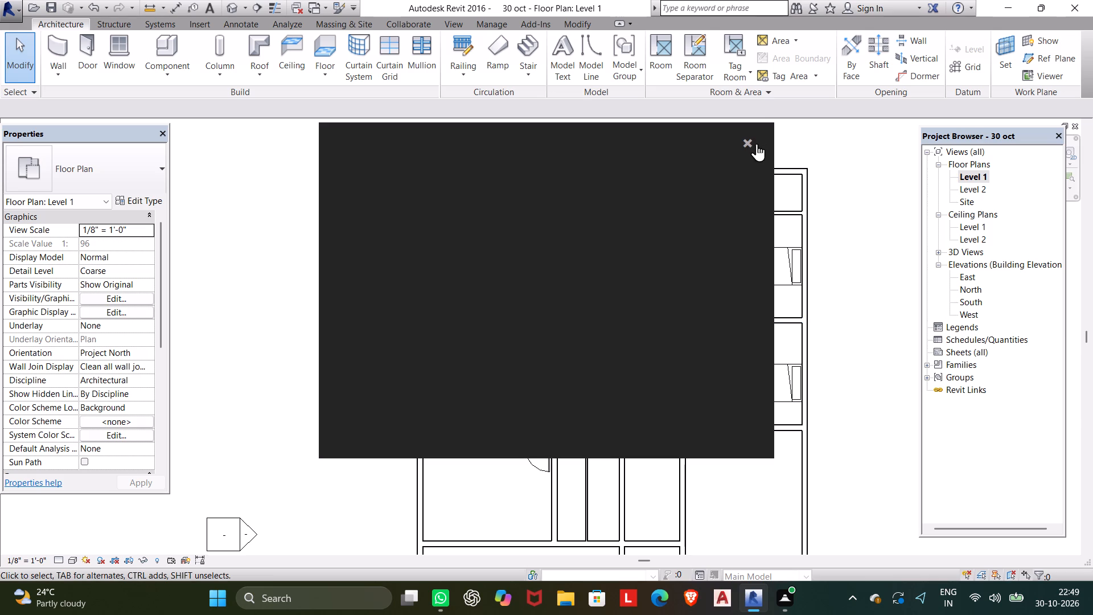
click(752, 143)
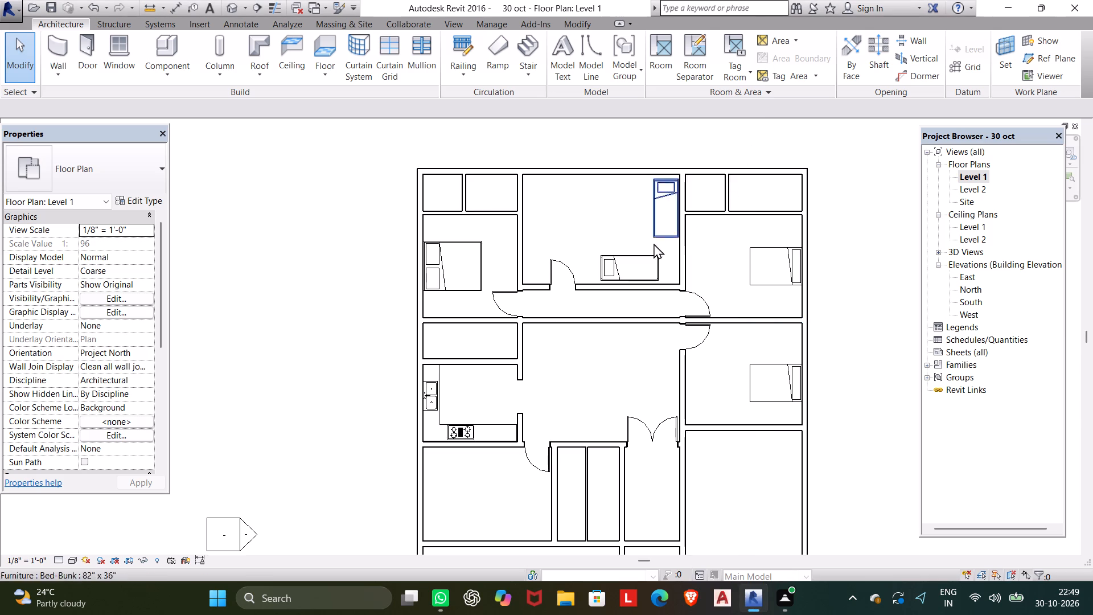
click(569, 277)
key(Left)
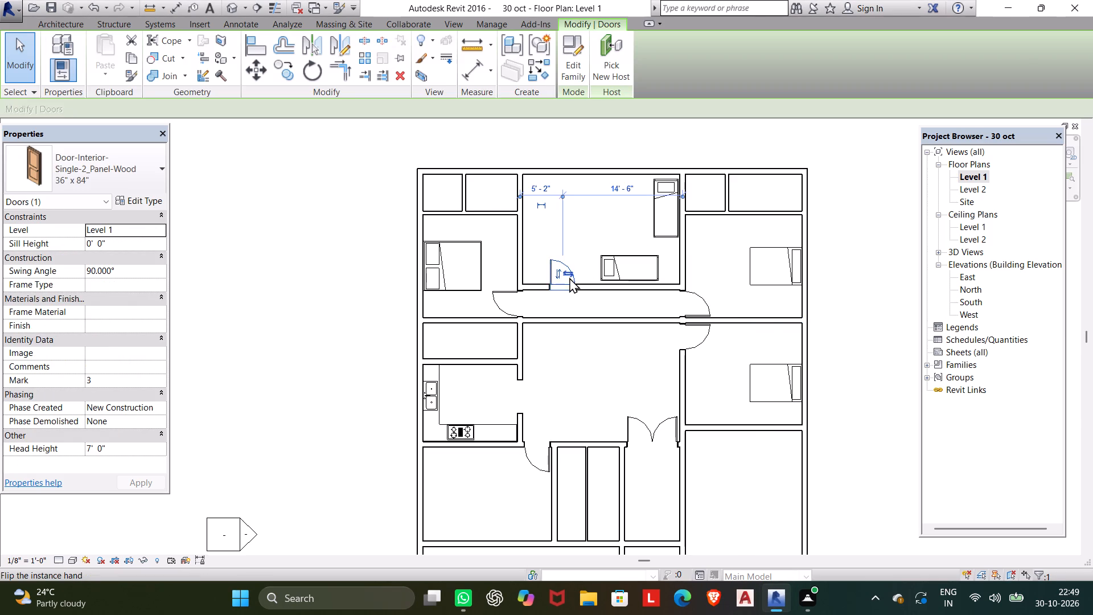
key(Left)
key(Left)
key(Left)
key(Left)
key(Left)
key(Left)
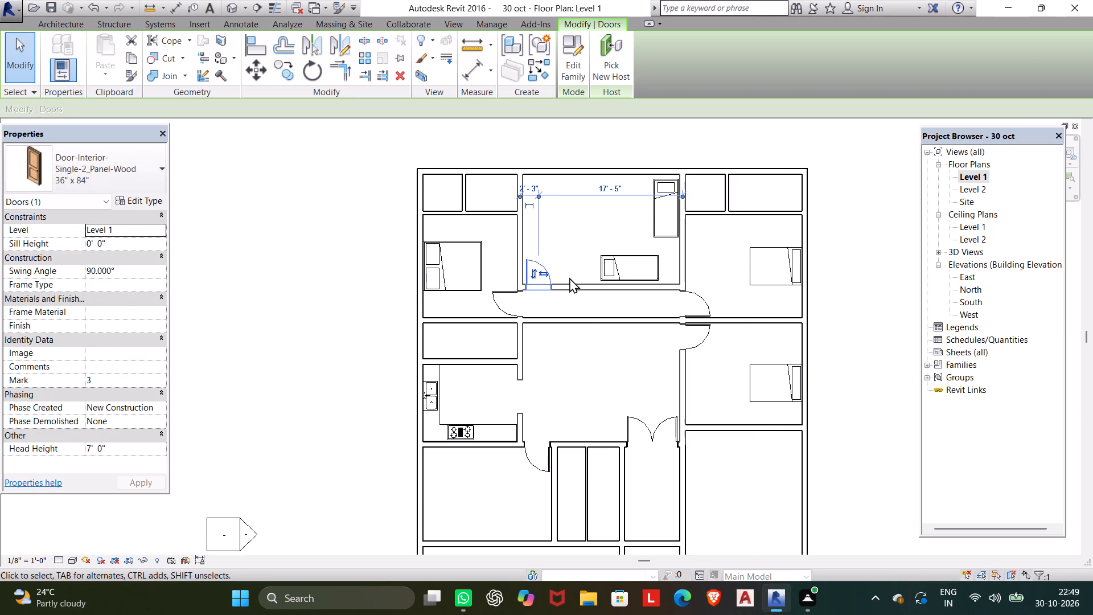
click(573, 233)
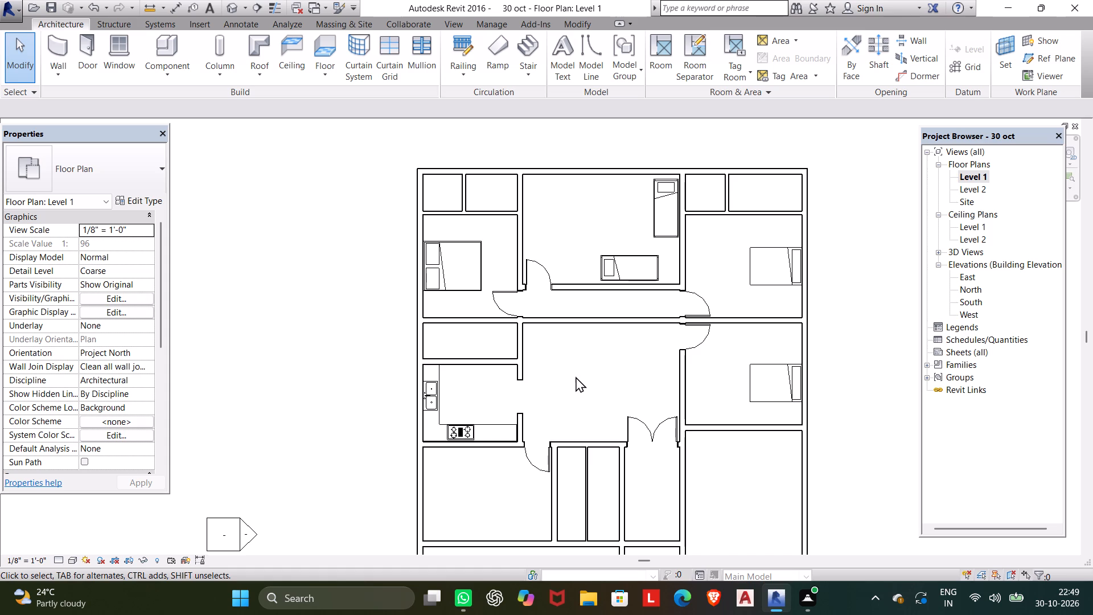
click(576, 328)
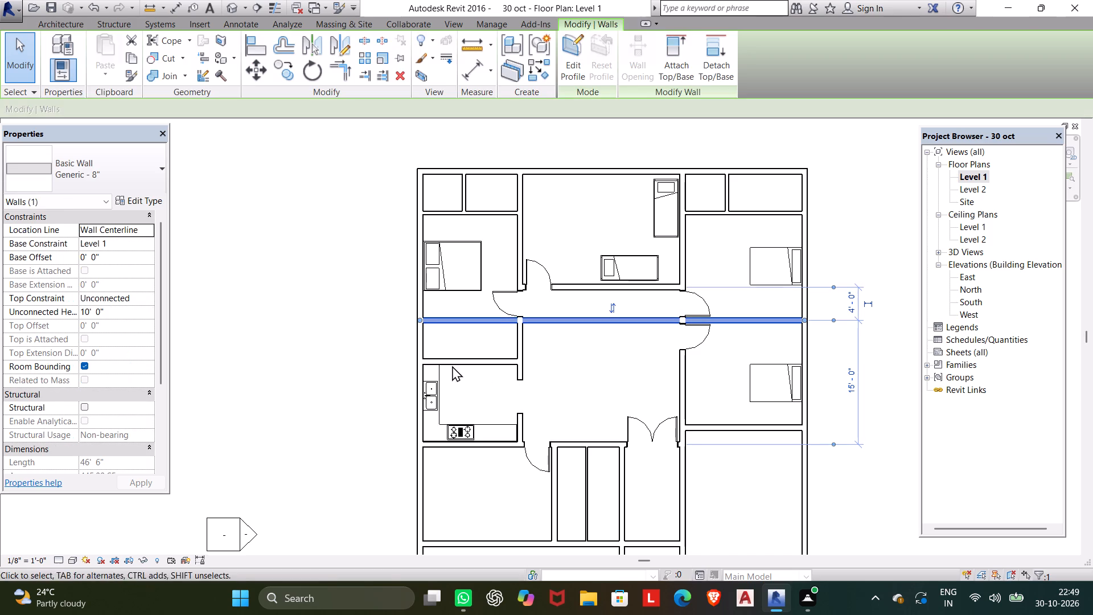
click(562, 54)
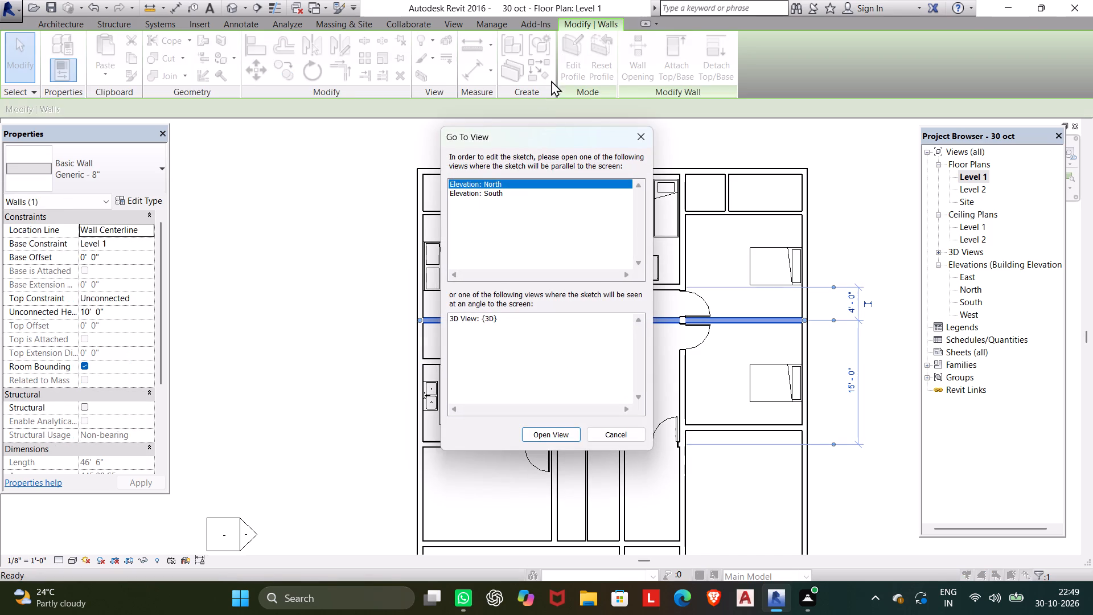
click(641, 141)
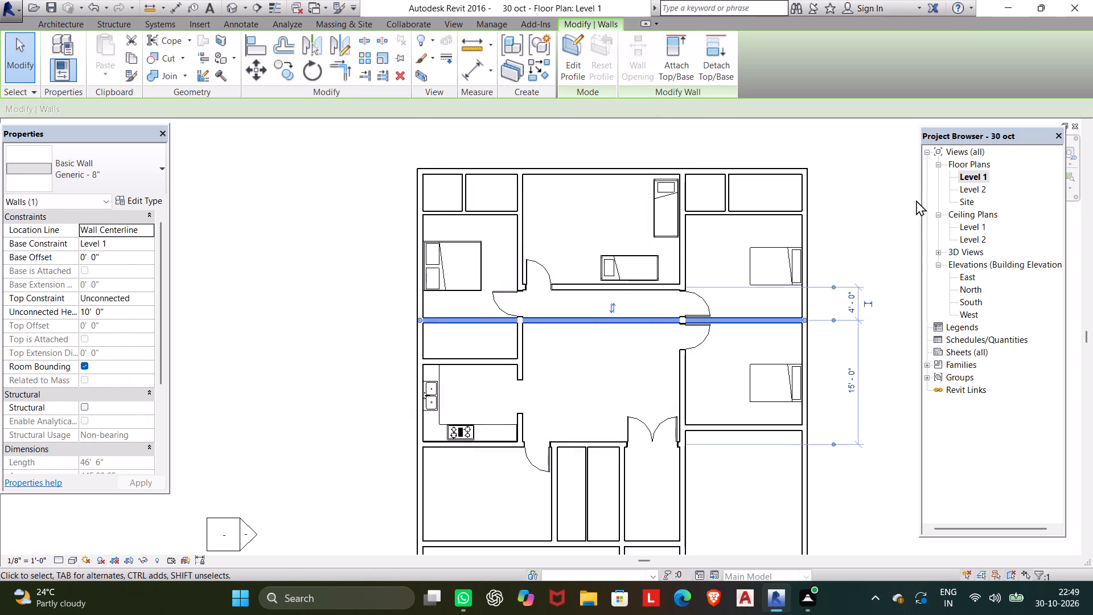
In the 3D view, open the profile of the long wall between the corridor and the central hall for editing.
click(235, 5)
scroll(742, 396, down, 2)
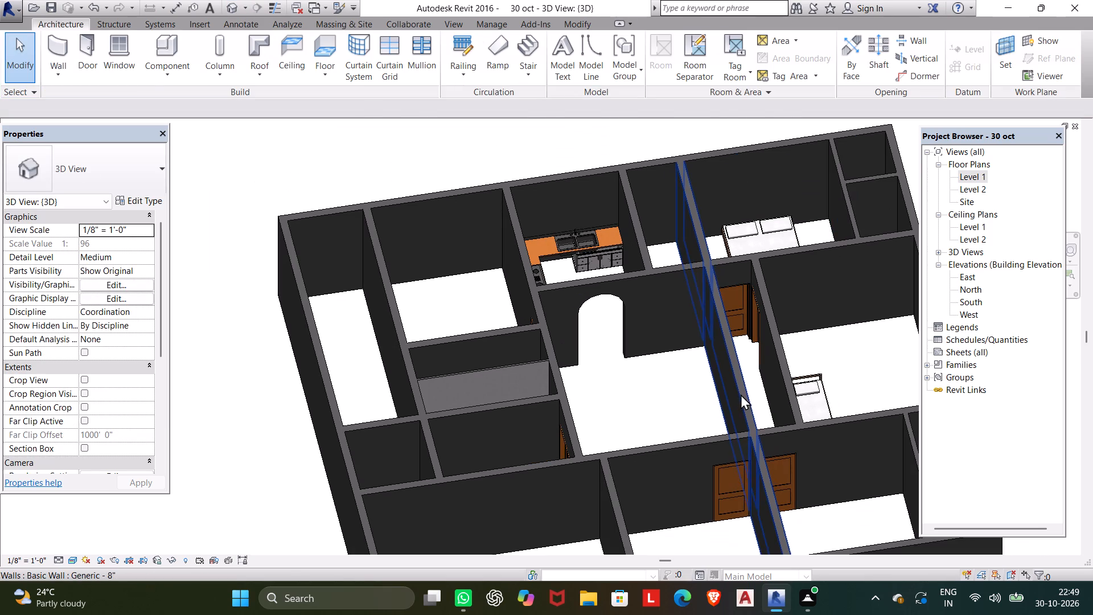
shift+middle_drag(728, 405, 811, 413)
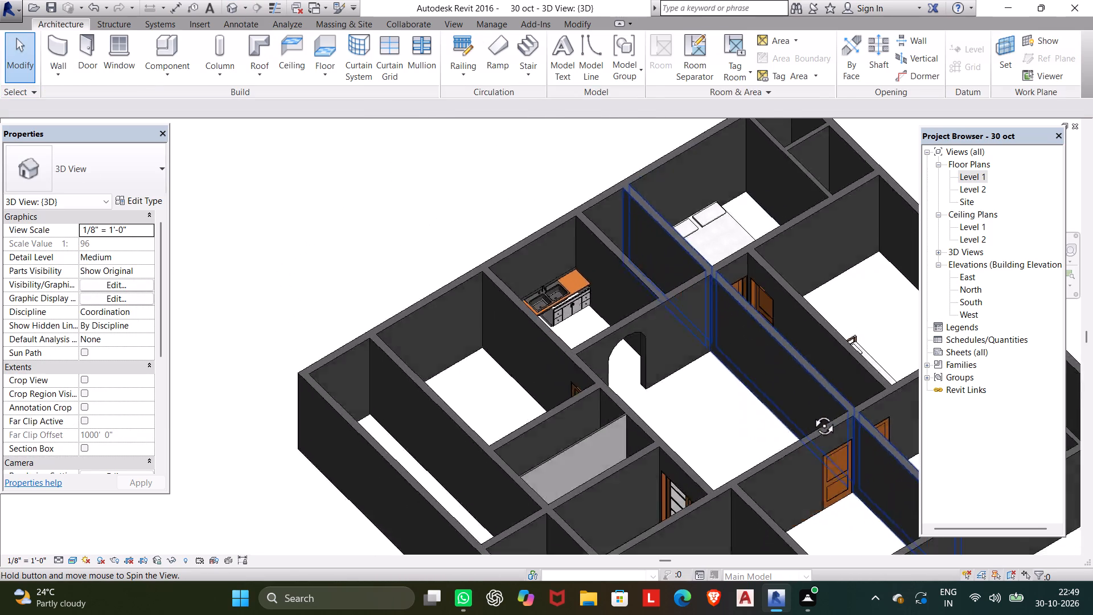
shift+middle_drag(811, 413, 829, 396)
middle_drag(749, 392, 713, 356)
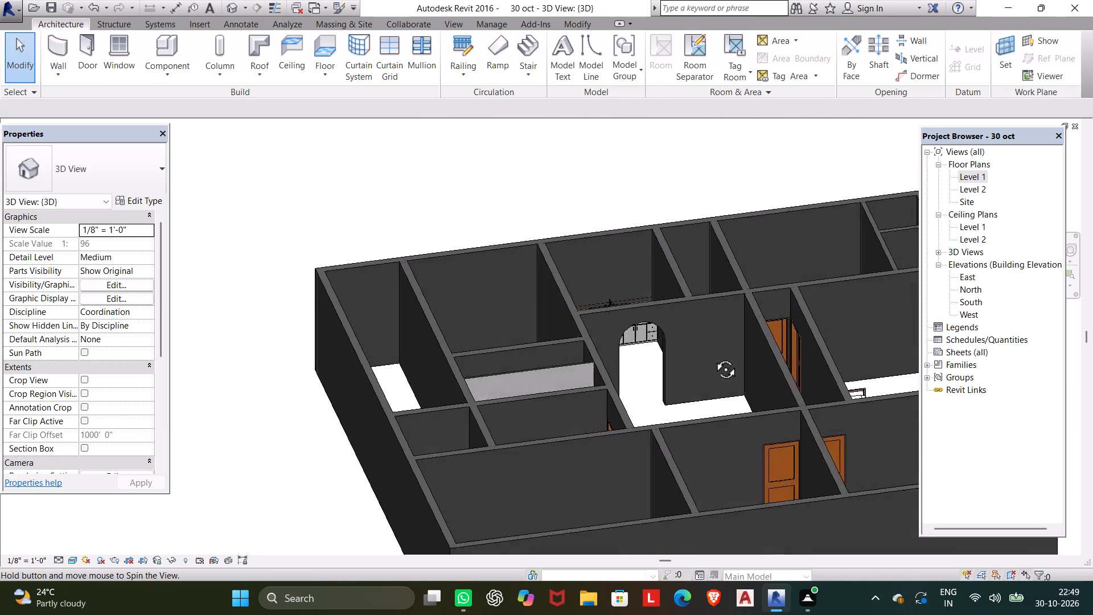
middle_drag(713, 356, 757, 382)
scroll(747, 380, down, 1)
middle_drag(747, 380, 553, 301)
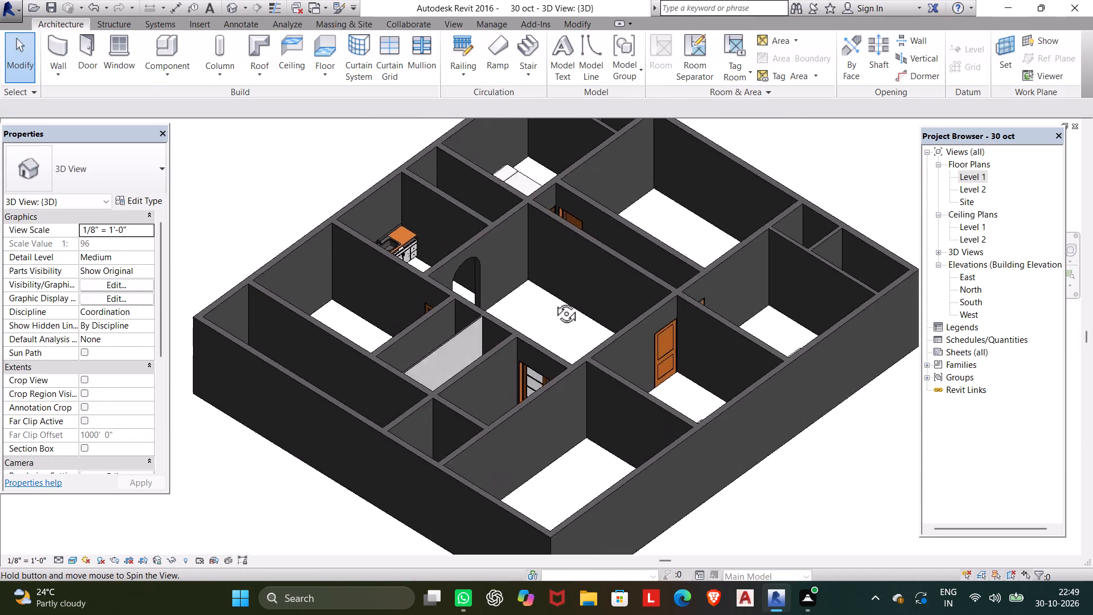
middle_drag(553, 301, 643, 266)
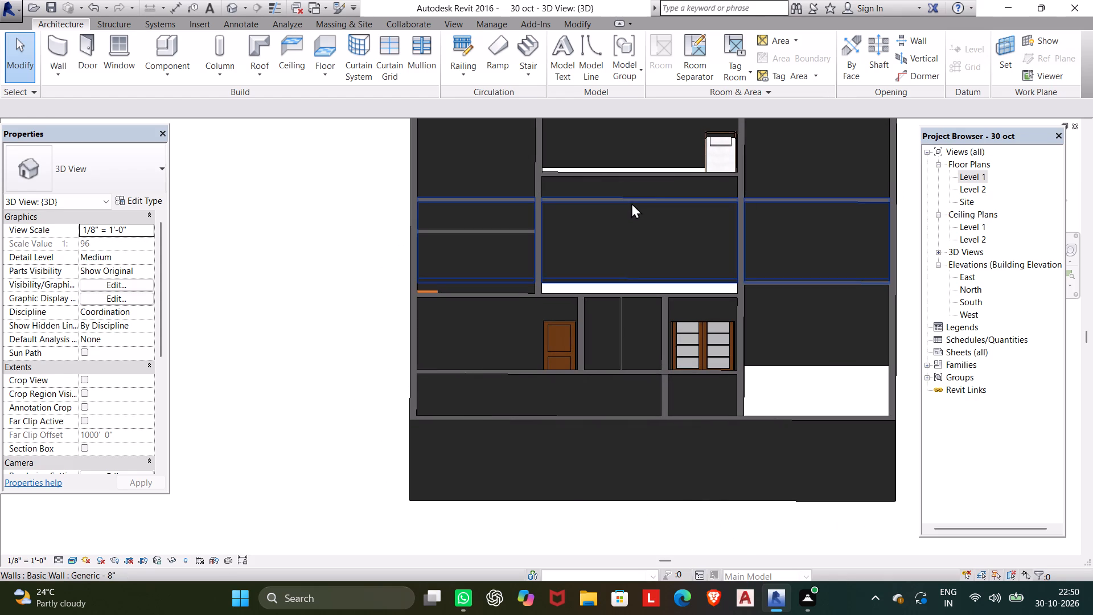
click(631, 203)
click(577, 48)
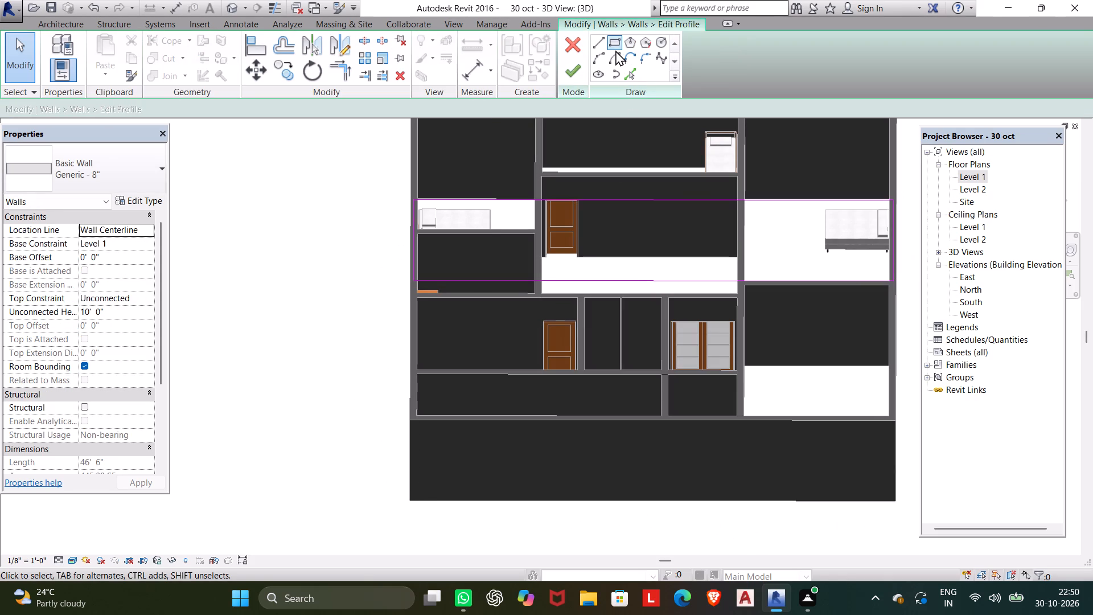
Sketch a rectangle about 11'-6" wide on the wall's base line within the central hall.
click(615, 50)
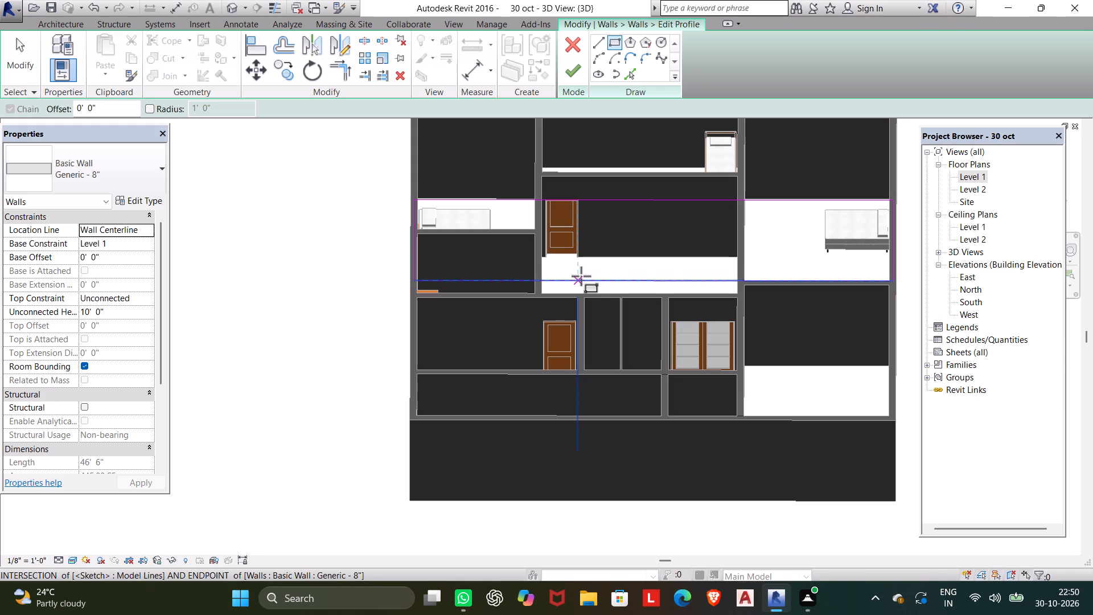
click(577, 279)
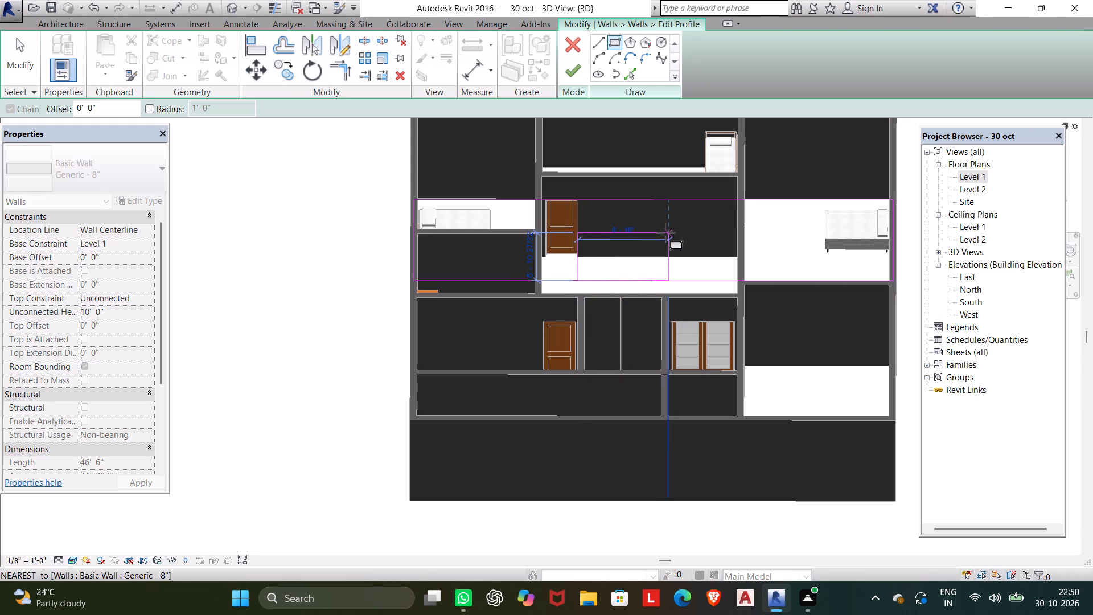
click(697, 235)
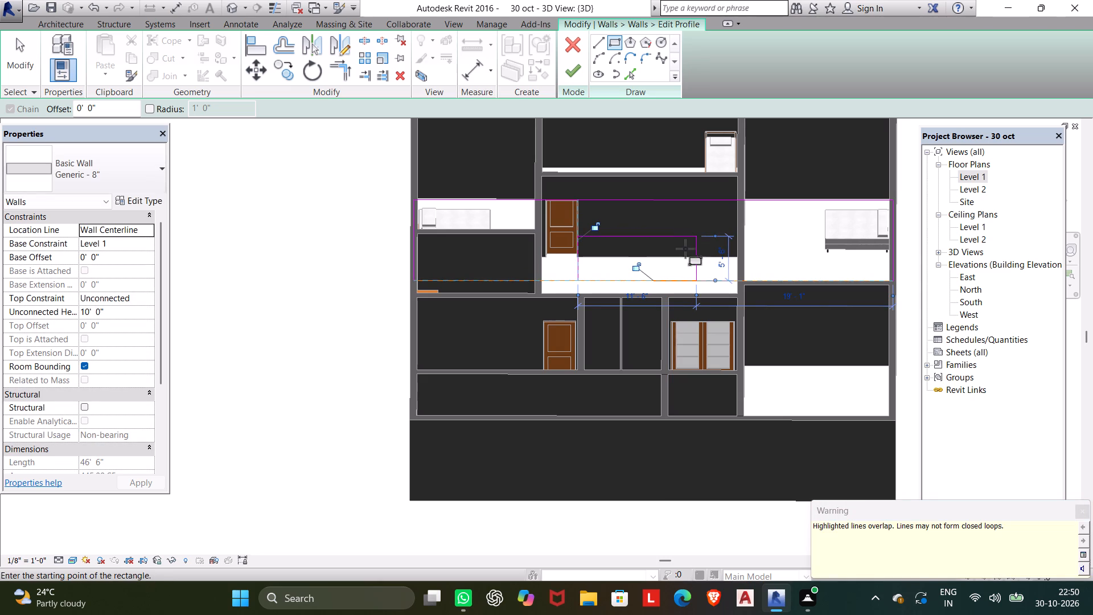
Draw a semicircular arc of about 5'-9" radius between the rectangle's two upper corners.
click(597, 56)
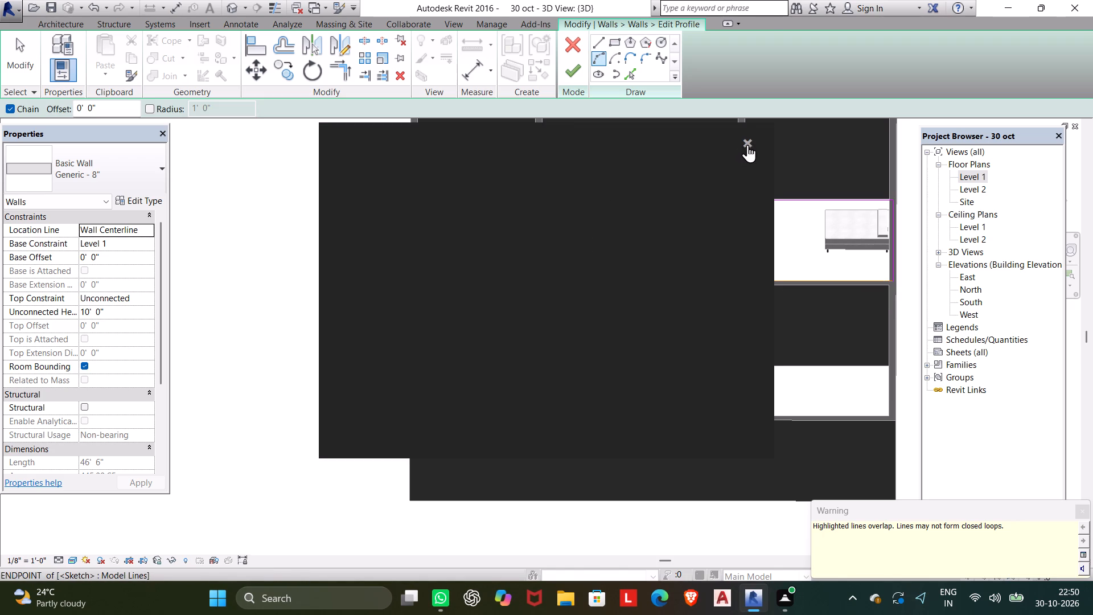
click(748, 141)
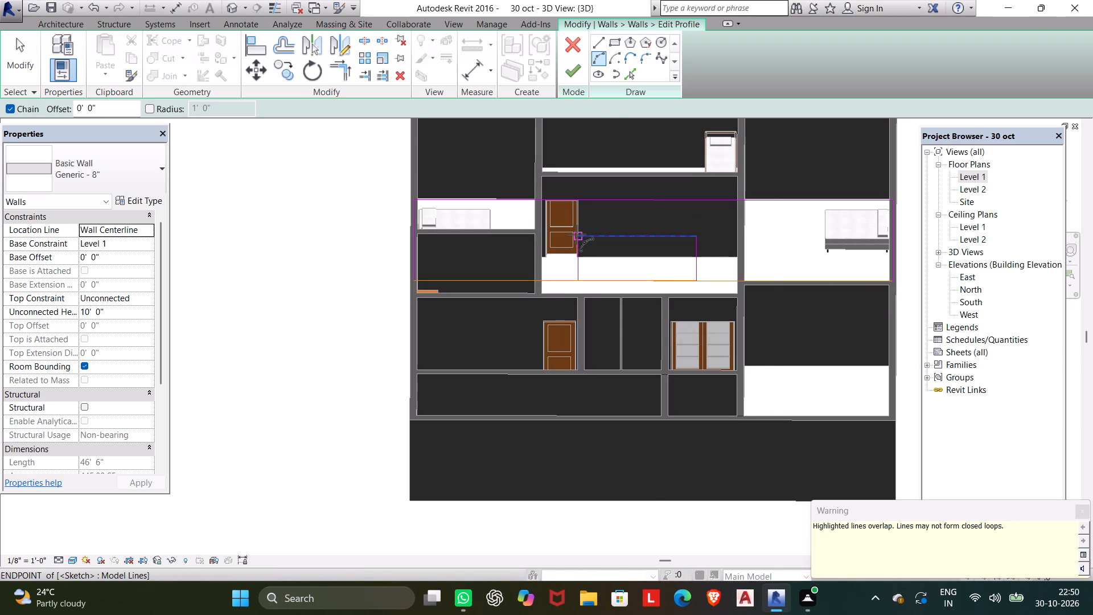
click(577, 235)
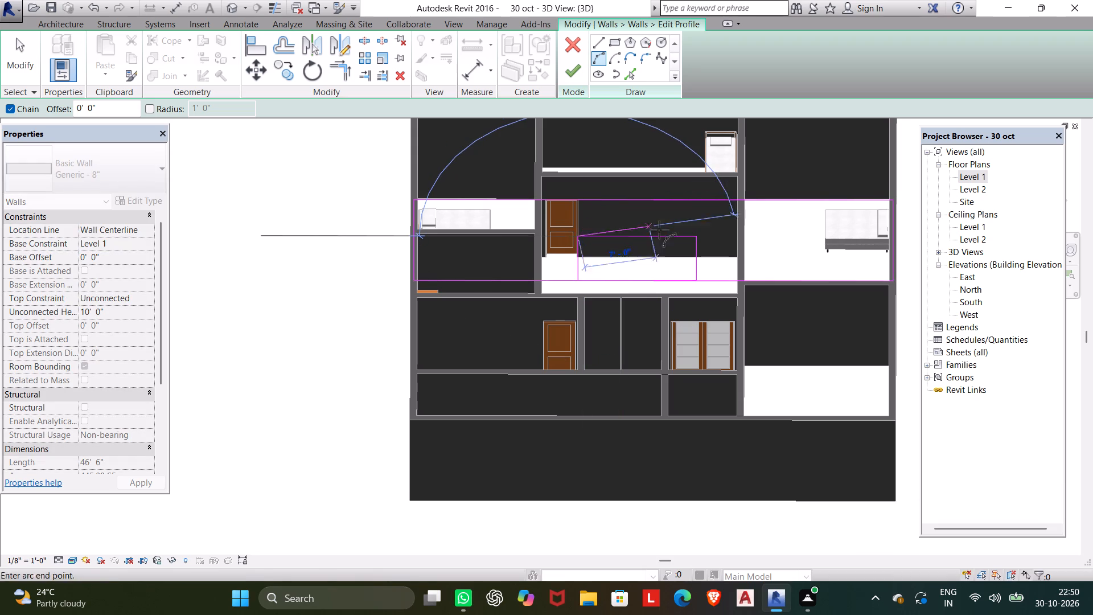
click(697, 234)
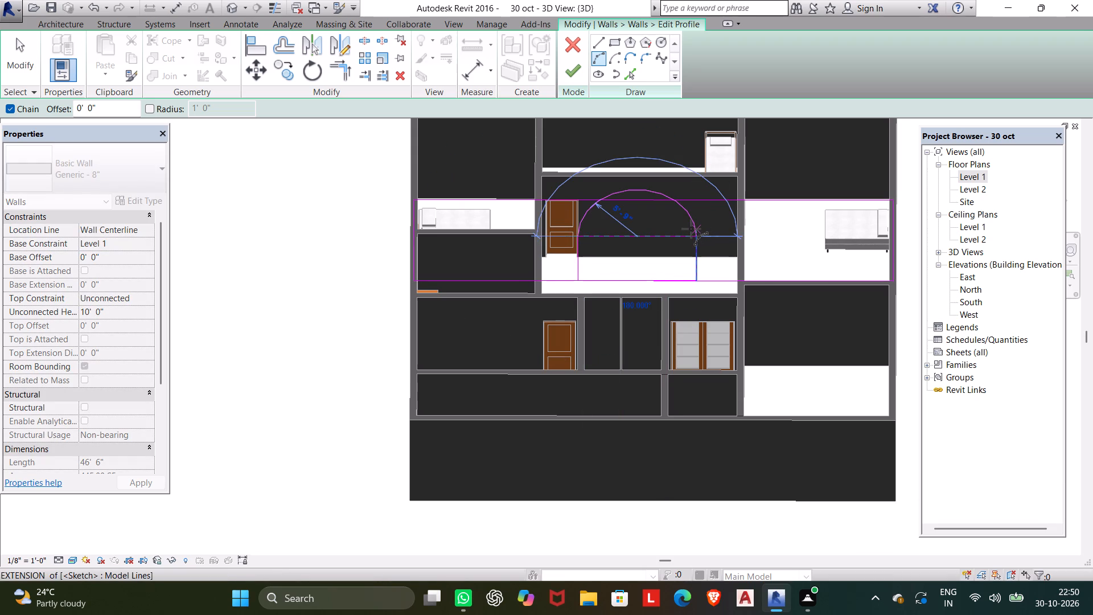
click(691, 229)
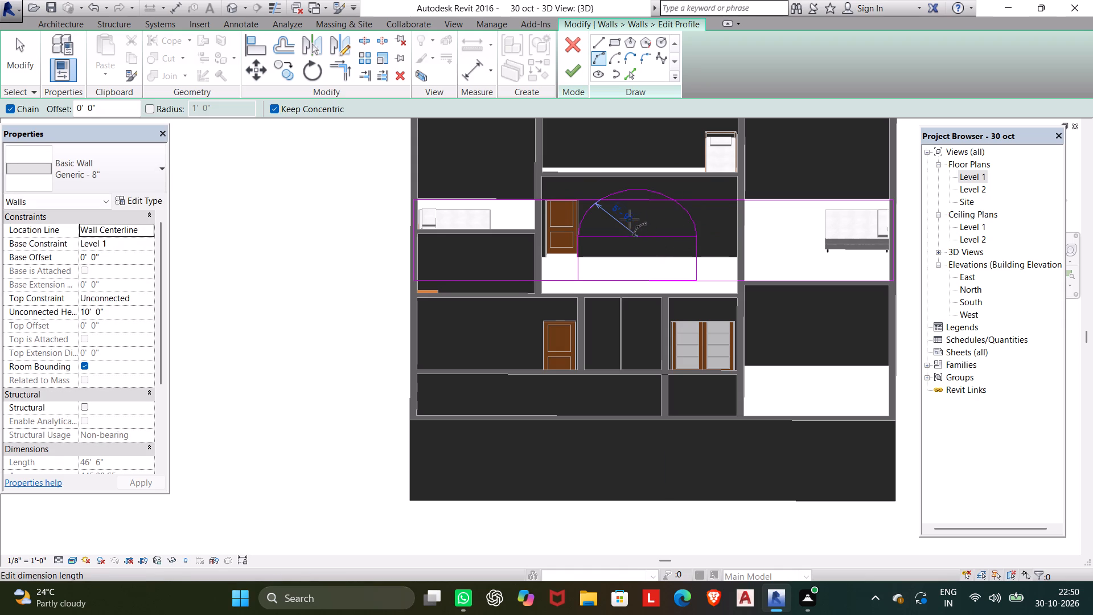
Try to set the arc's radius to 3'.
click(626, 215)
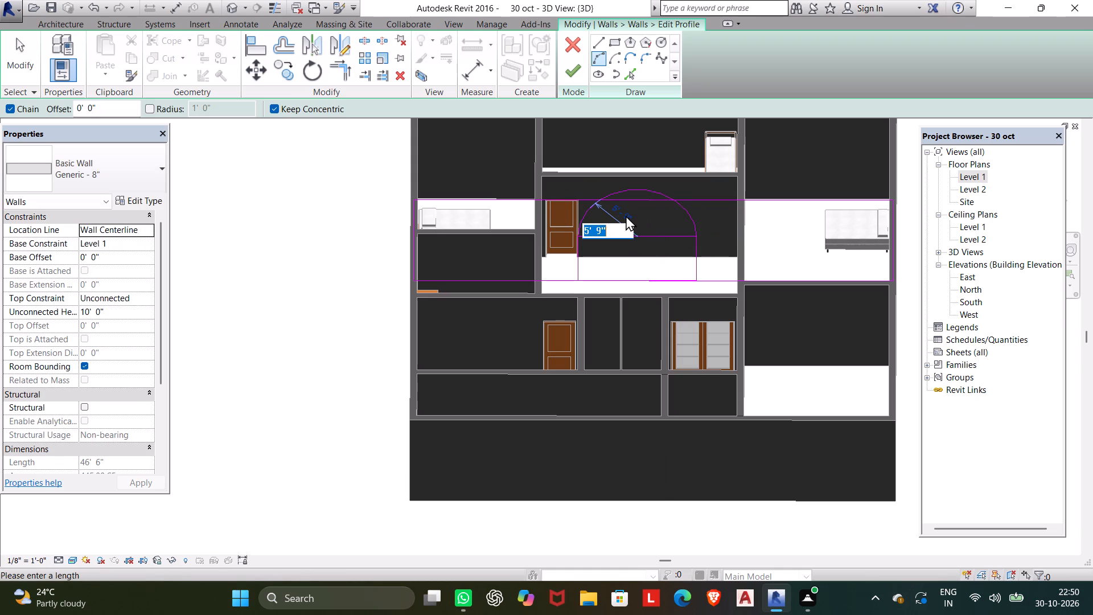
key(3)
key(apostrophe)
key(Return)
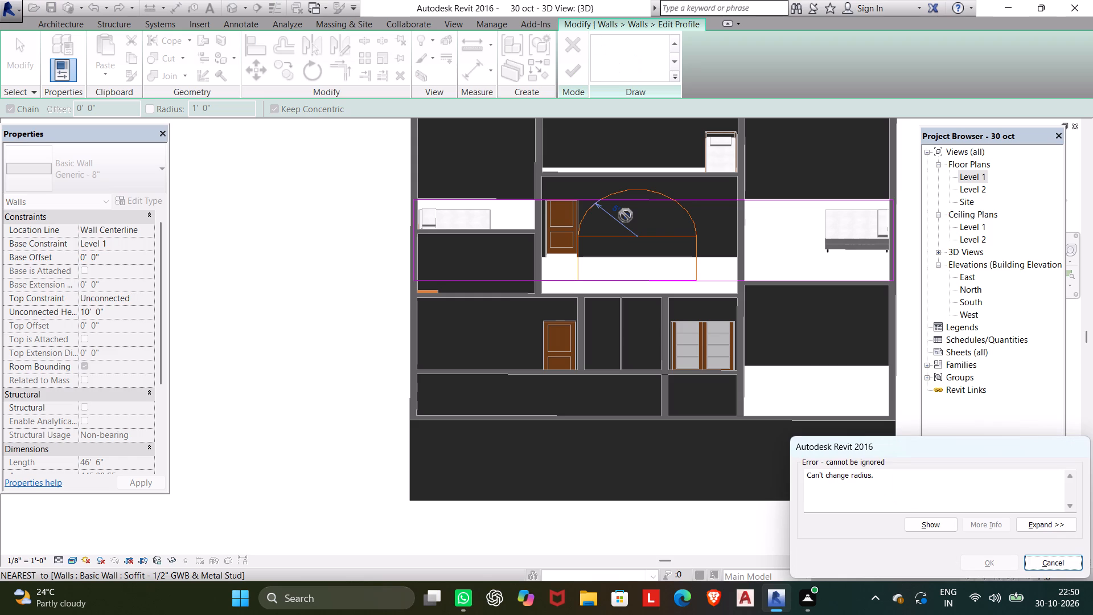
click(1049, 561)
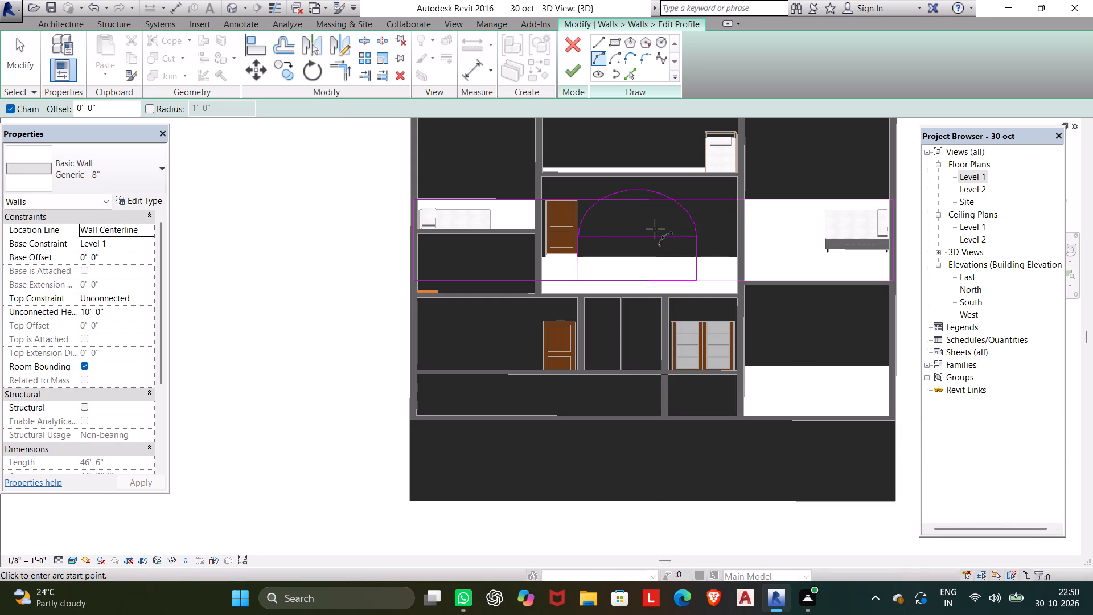
Shrink the arc until its crown meets the wall's top line, narrowing the opening to about 9'-0".
key(Escape)
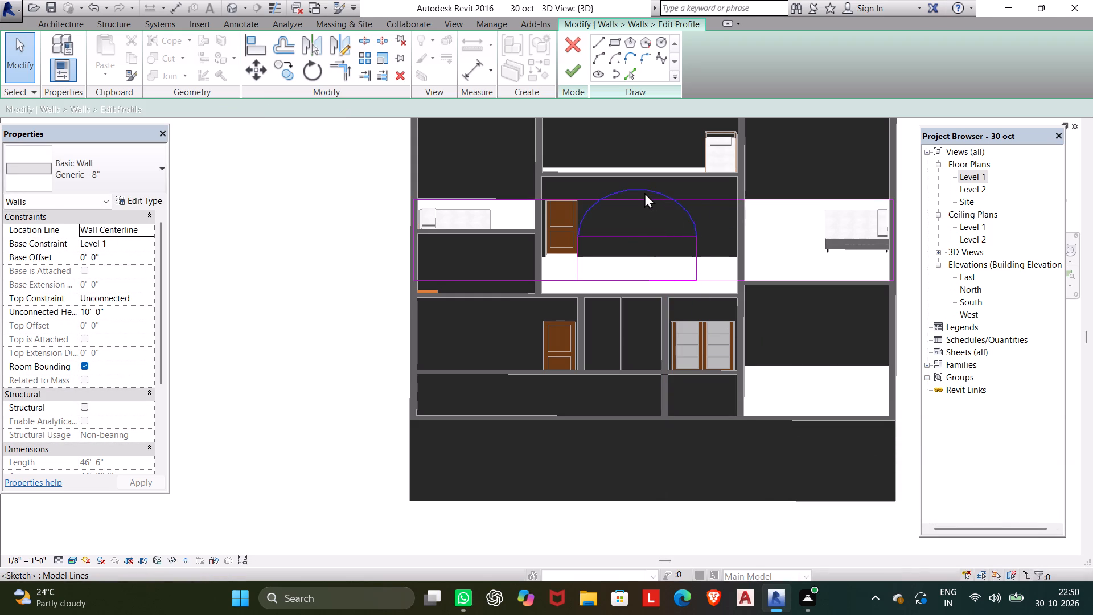
click(644, 188)
drag(635, 188, 643, 202)
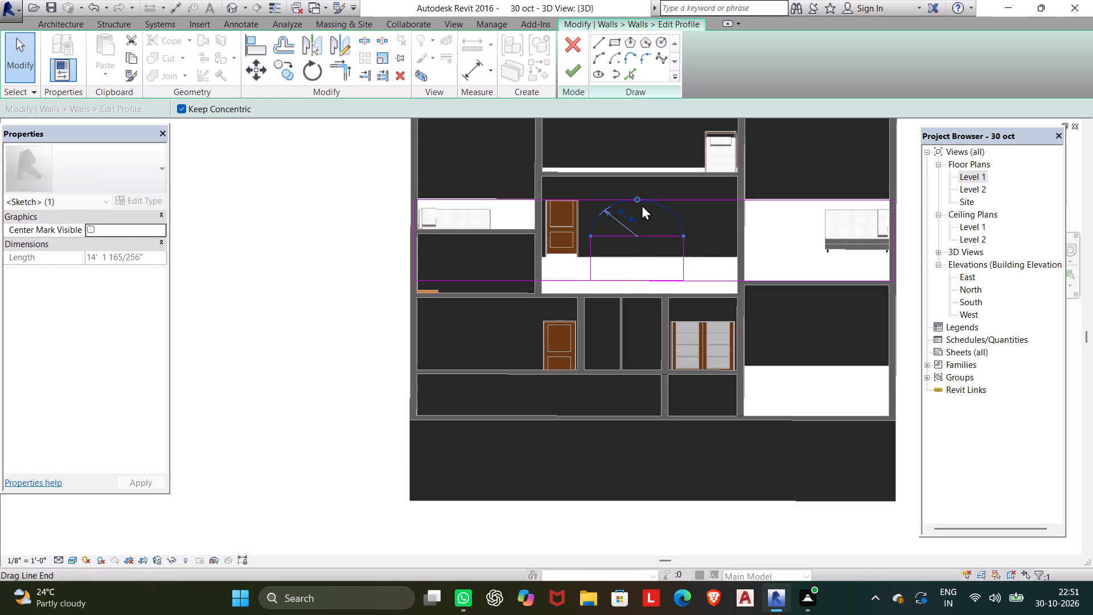
key(Escape)
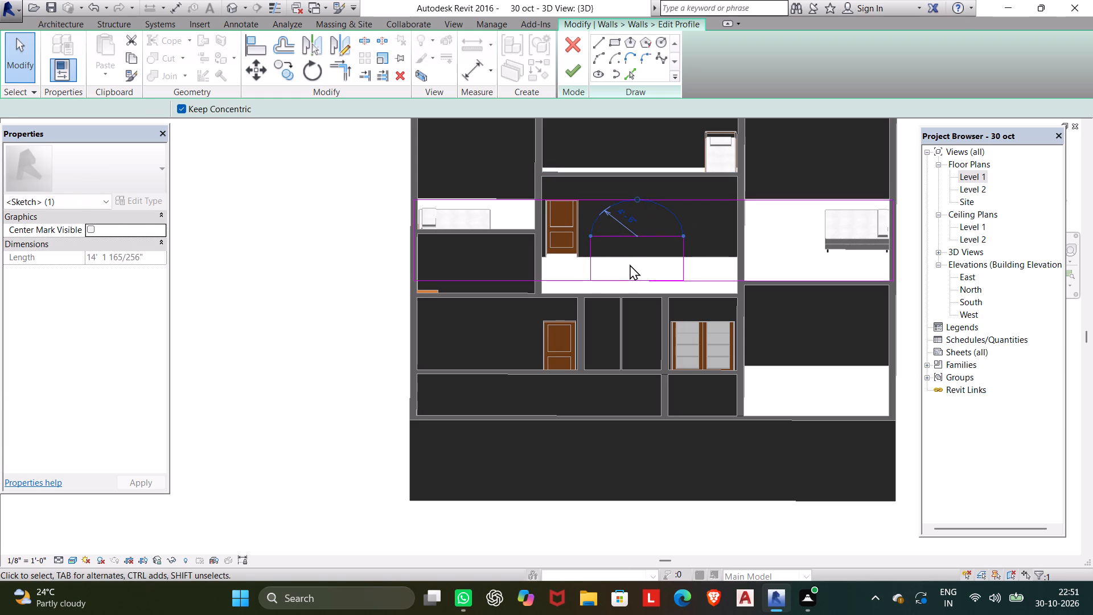
Delete the horizontal line at the arc's springing so the rectangle and arc form one open arched outline.
click(631, 233)
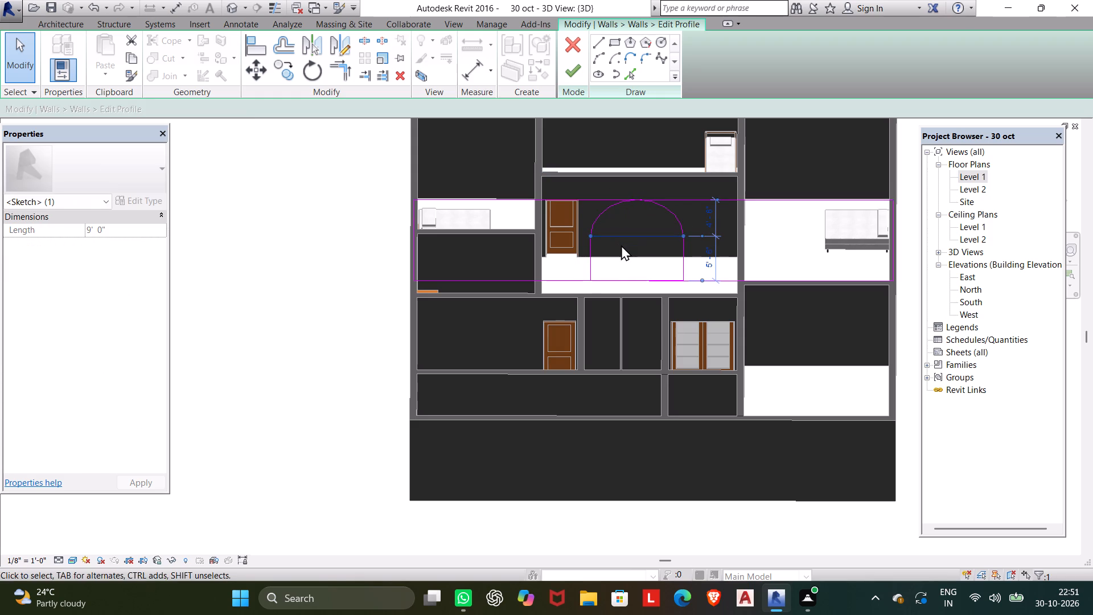
key(Delete)
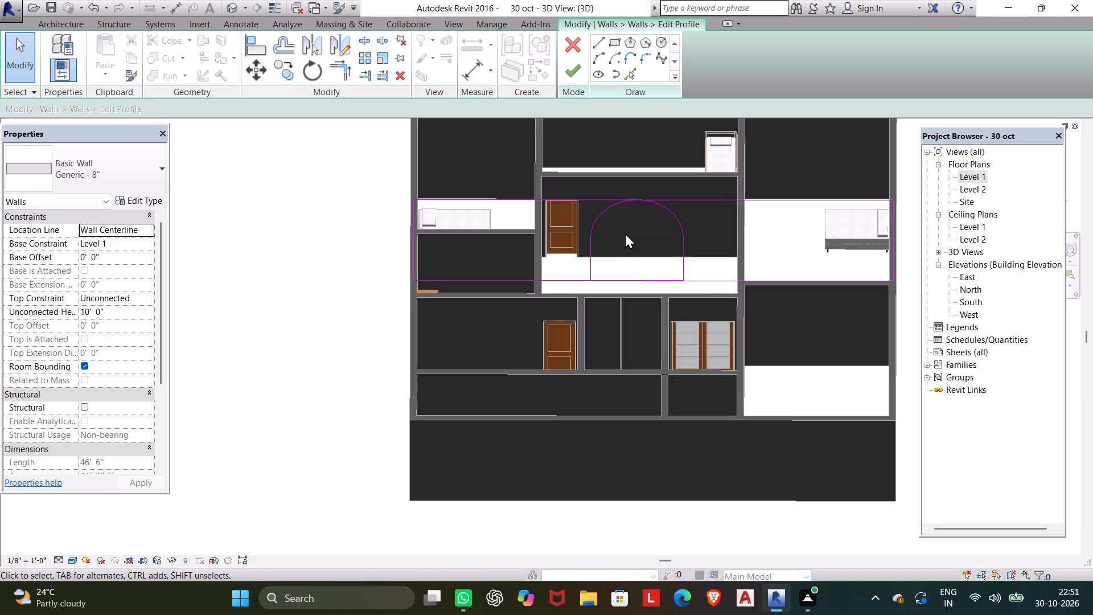
Lower the arc slightly so its crown sits just below the wall's top line.
click(613, 208)
scroll(631, 206, up, 5)
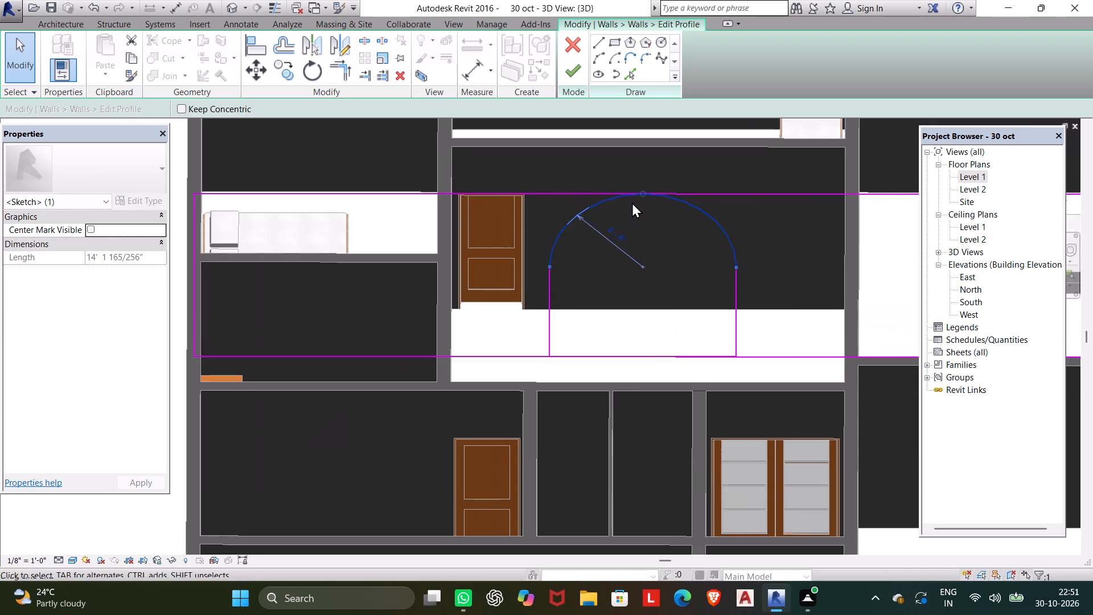
scroll(632, 202, up, 4)
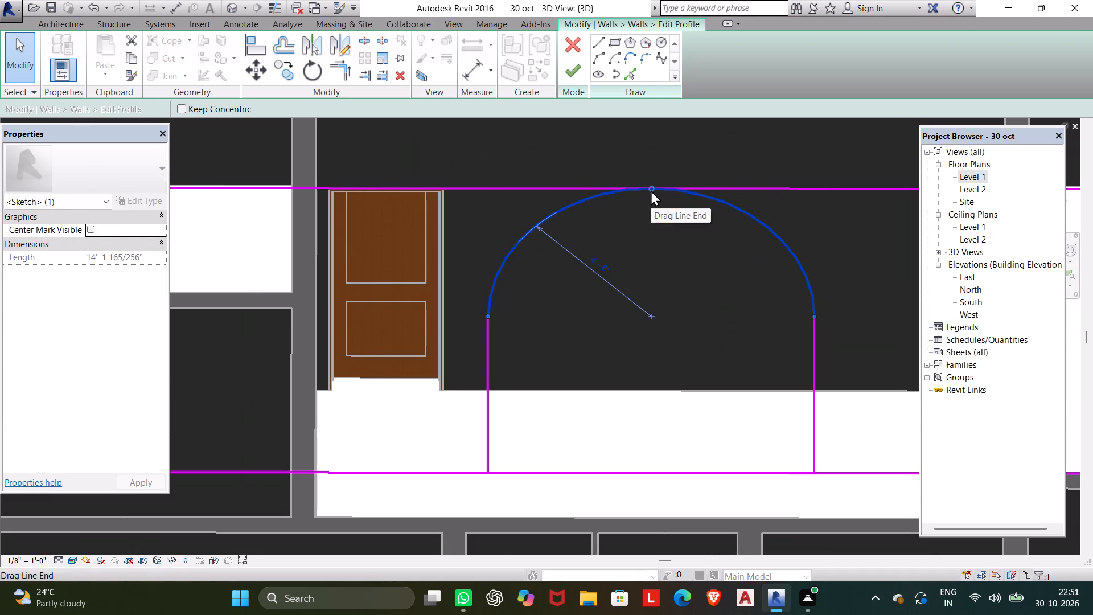
click(651, 190)
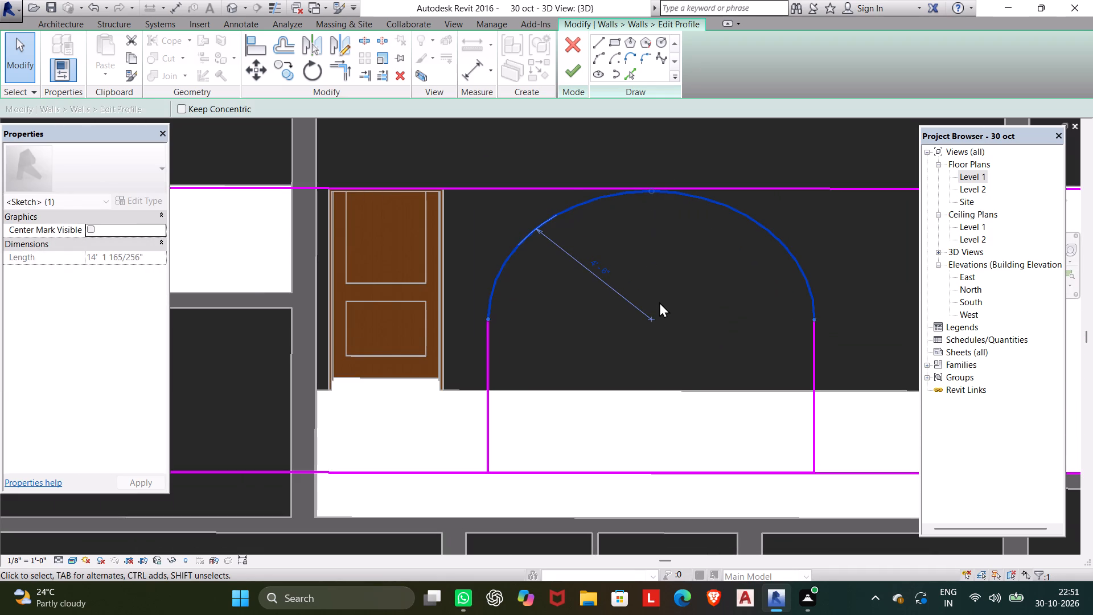
click(659, 302)
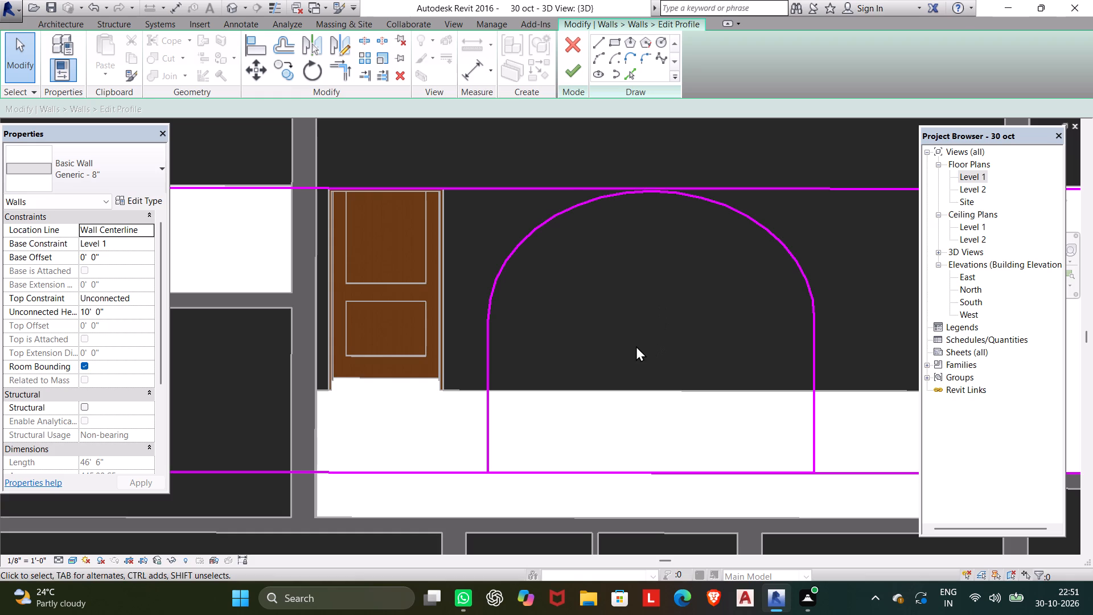
Split the wall's base line at both sides of the arch and delete the overlapping segments across the opening.
scroll(646, 431, down, 2)
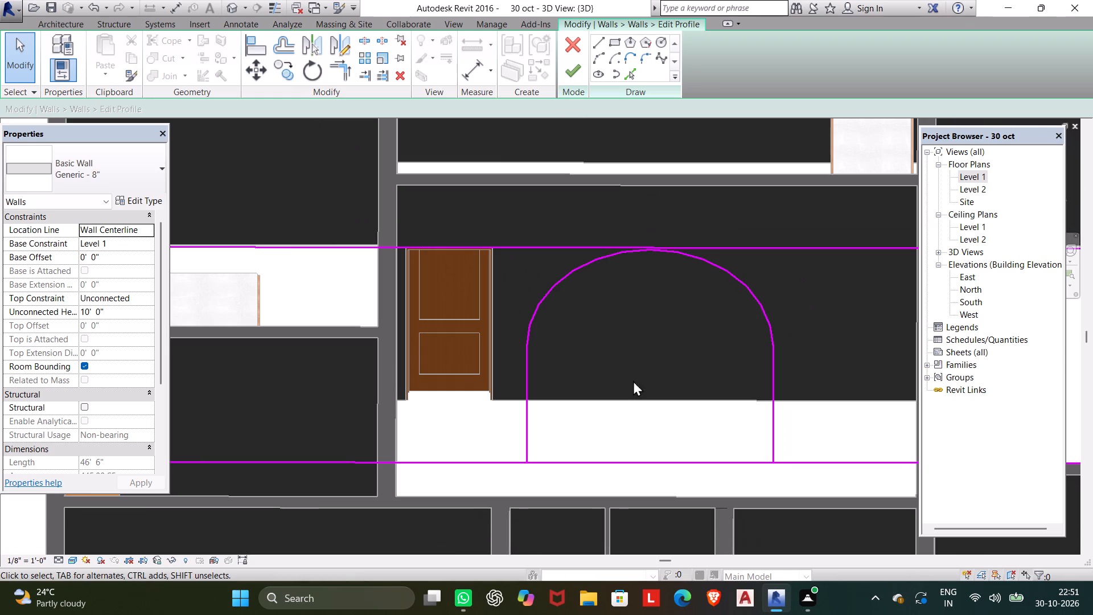
click(365, 43)
scroll(505, 395, up, 5)
middle_drag(525, 366, 726, 241)
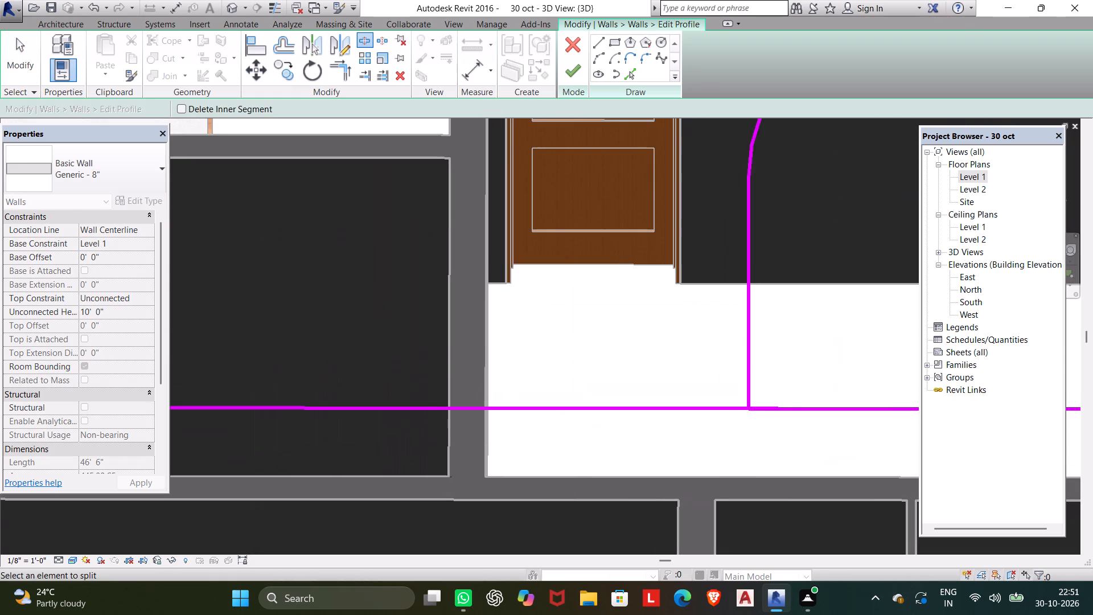
click(748, 408)
scroll(751, 403, down, 3)
middle_drag(750, 393, 527, 346)
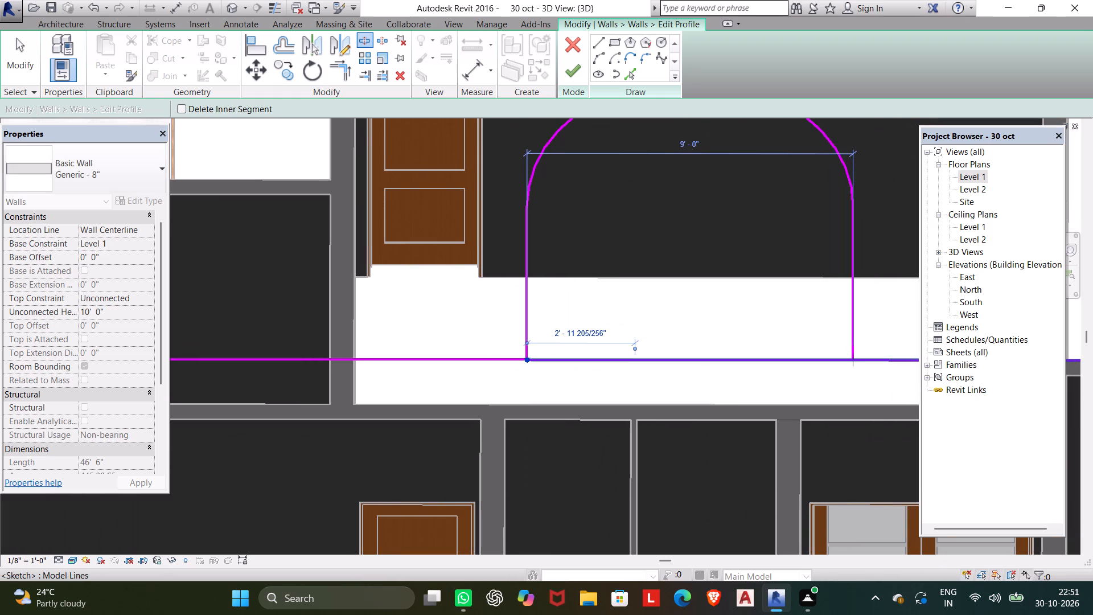
click(850, 359)
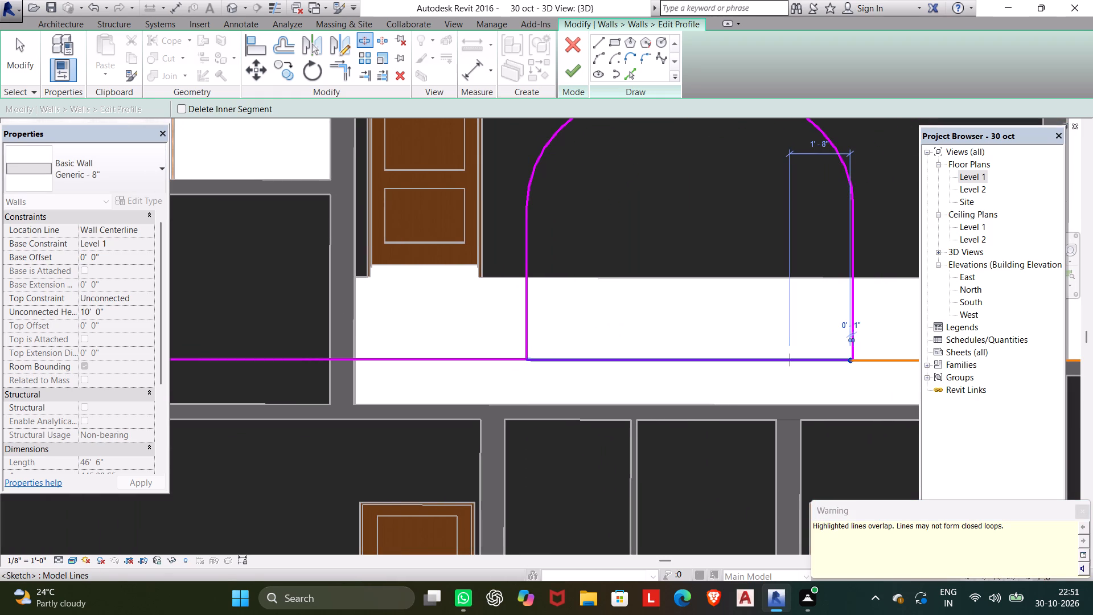
key(Escape)
key(Escape)
click(779, 358)
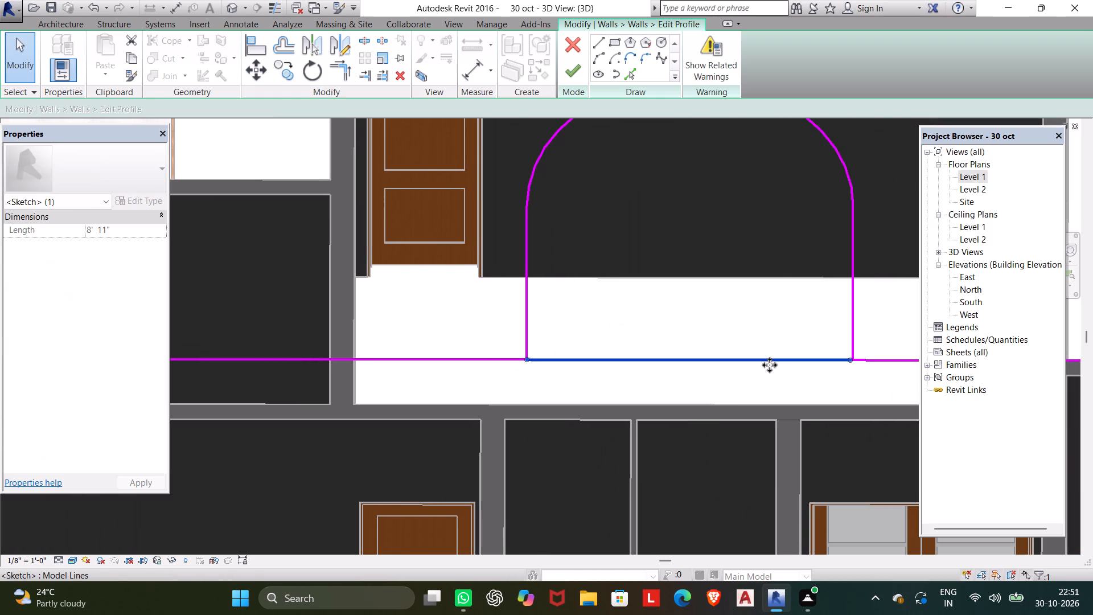
key(Delete)
click(792, 356)
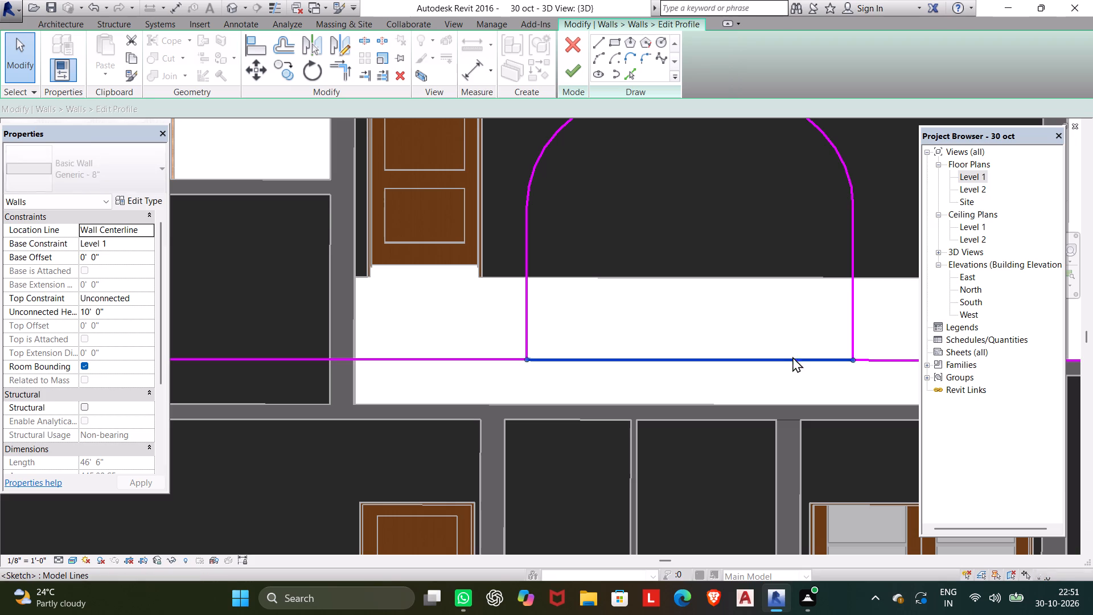
key(Delete)
Finish the wall's profile edit to cut the arched opening, and deselect the wall.
scroll(789, 348, down, 4)
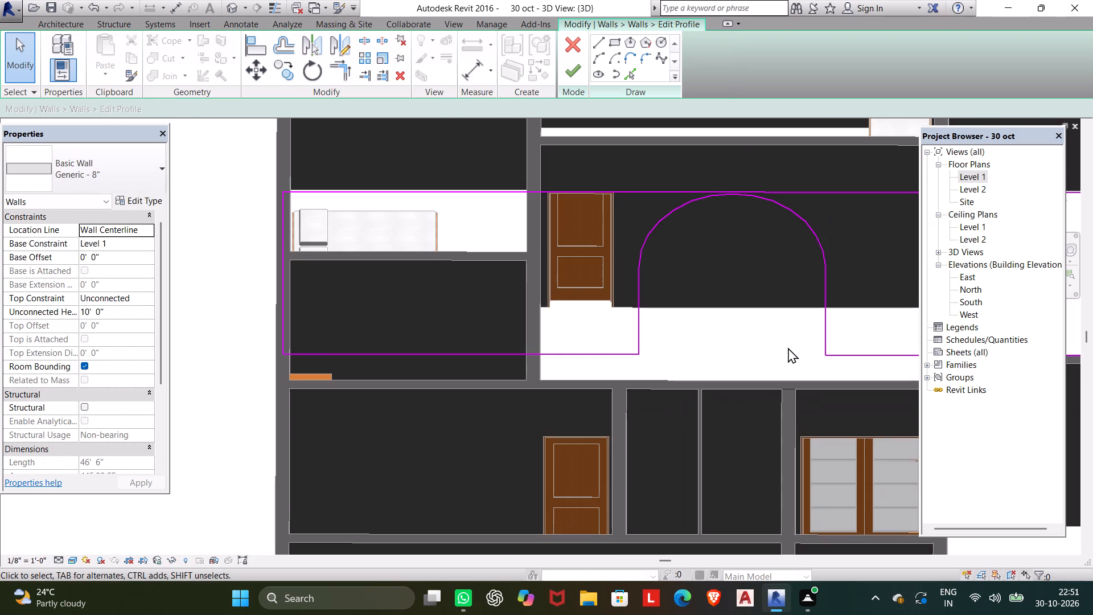
click(580, 73)
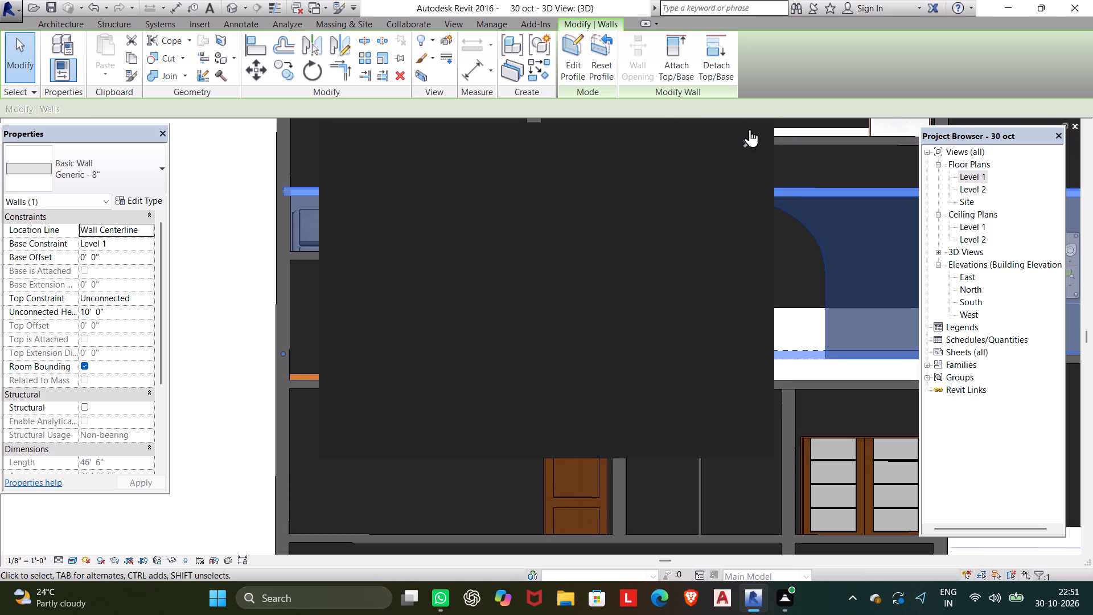
click(743, 143)
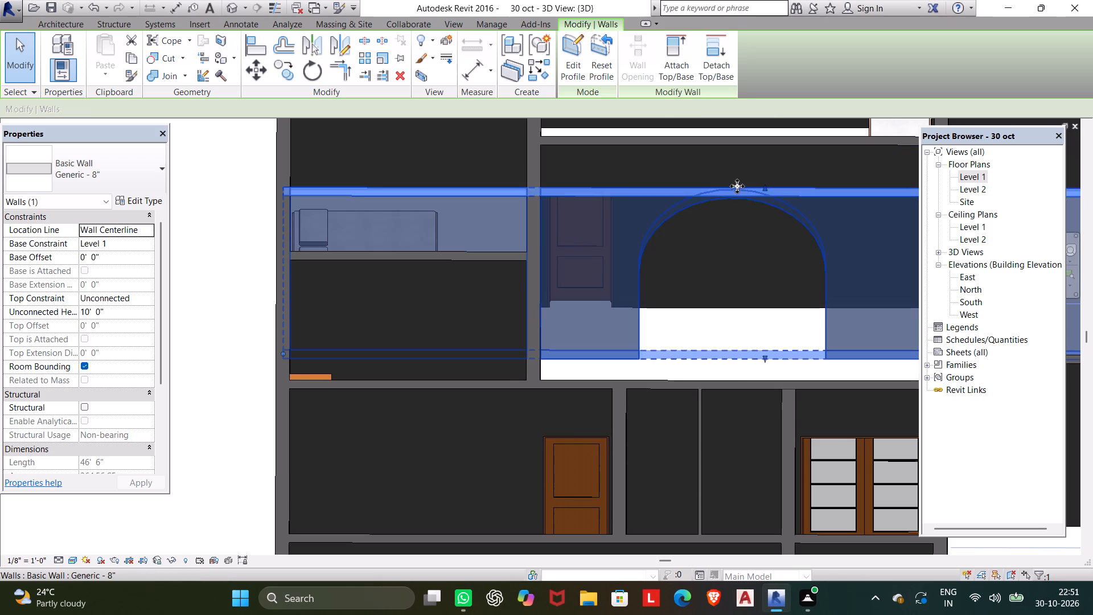
key(Escape)
Examine both arched openings and the surrounding rooms of the house in 3D from several angles.
scroll(714, 243, down, 3)
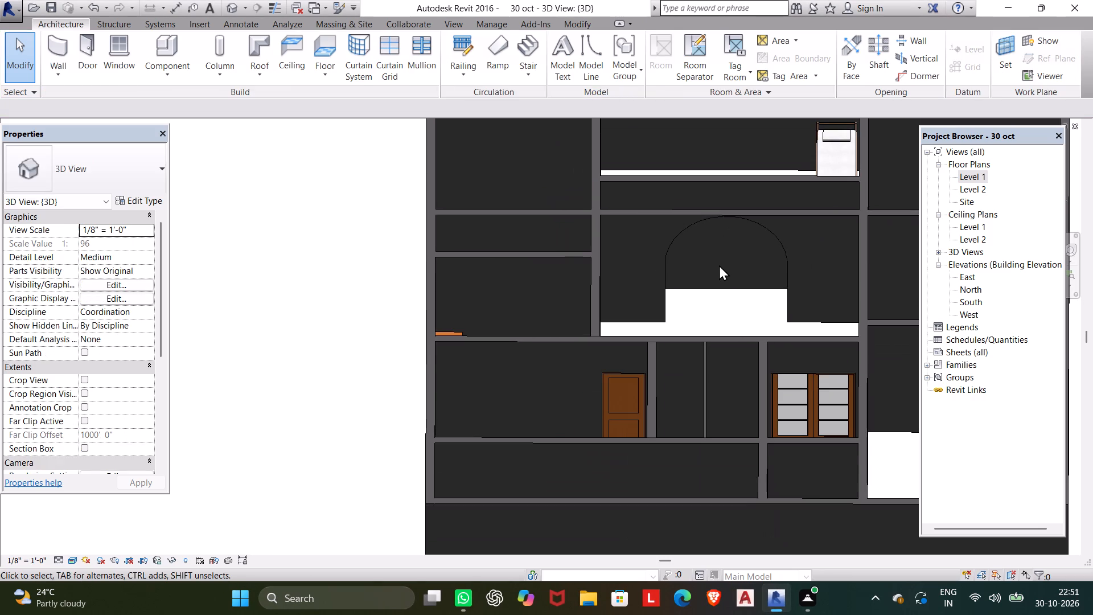
middle_drag(734, 251, 735, 183)
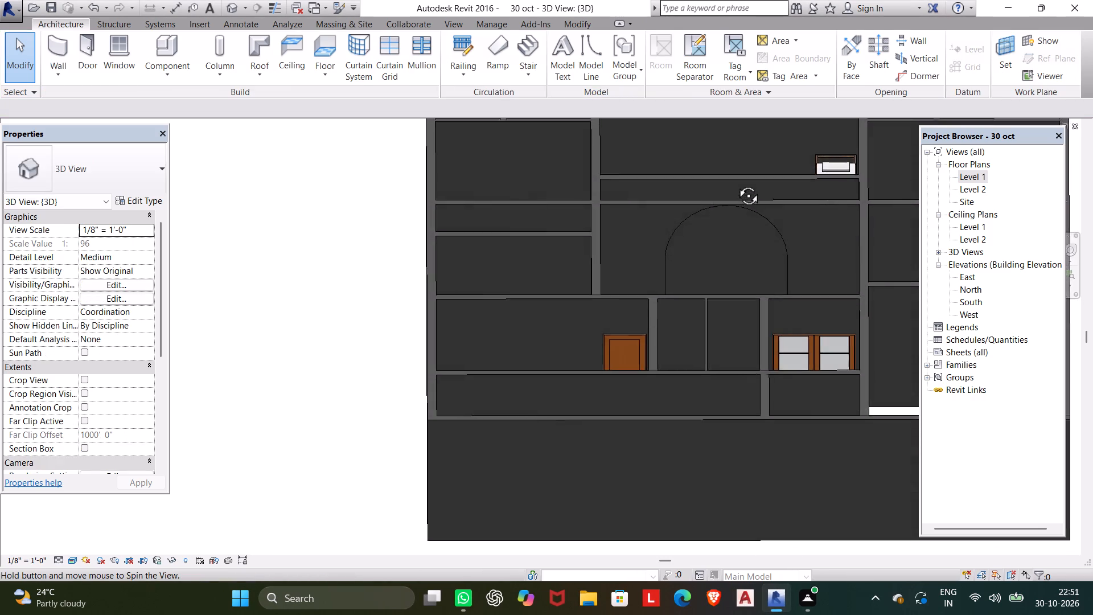
middle_drag(735, 183, 455, 309)
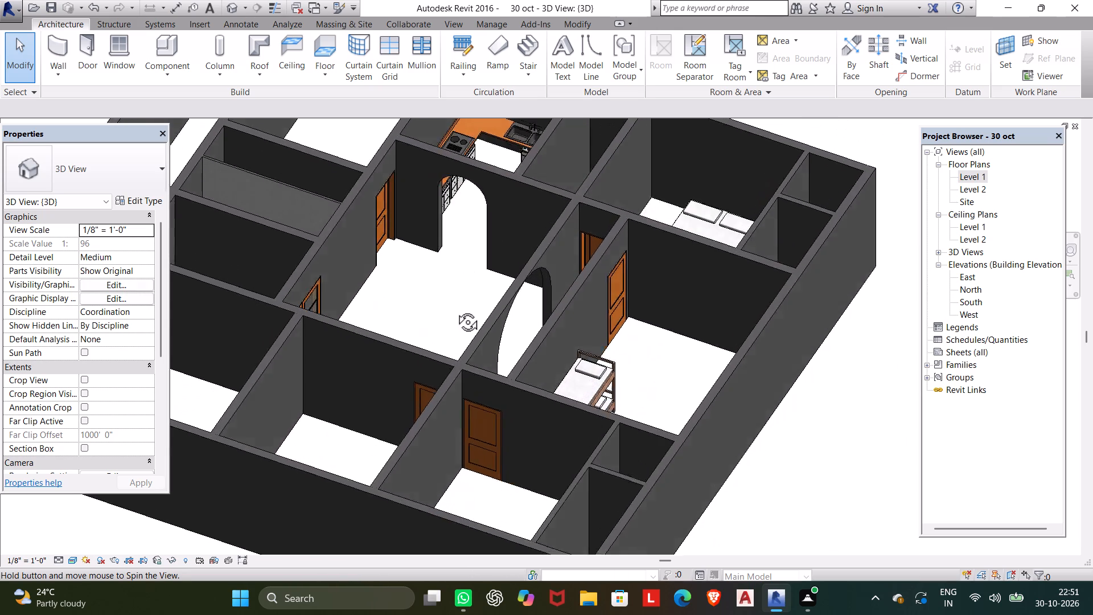
middle_drag(455, 309, 710, 445)
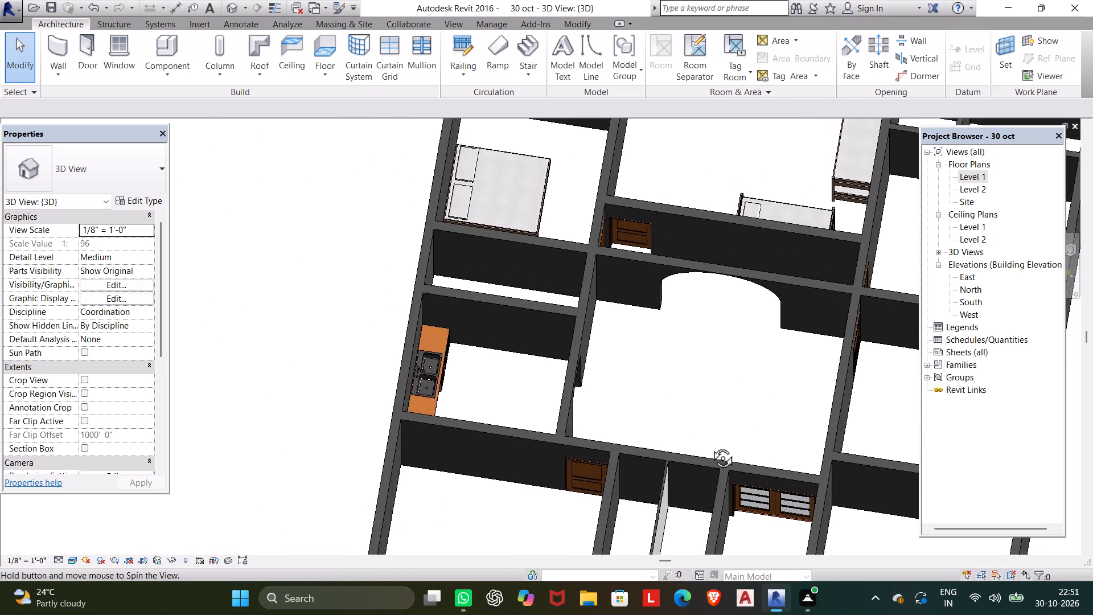
middle_drag(710, 445, 836, 430)
middle_drag(727, 265, 811, 265)
middle_drag(741, 166, 777, 319)
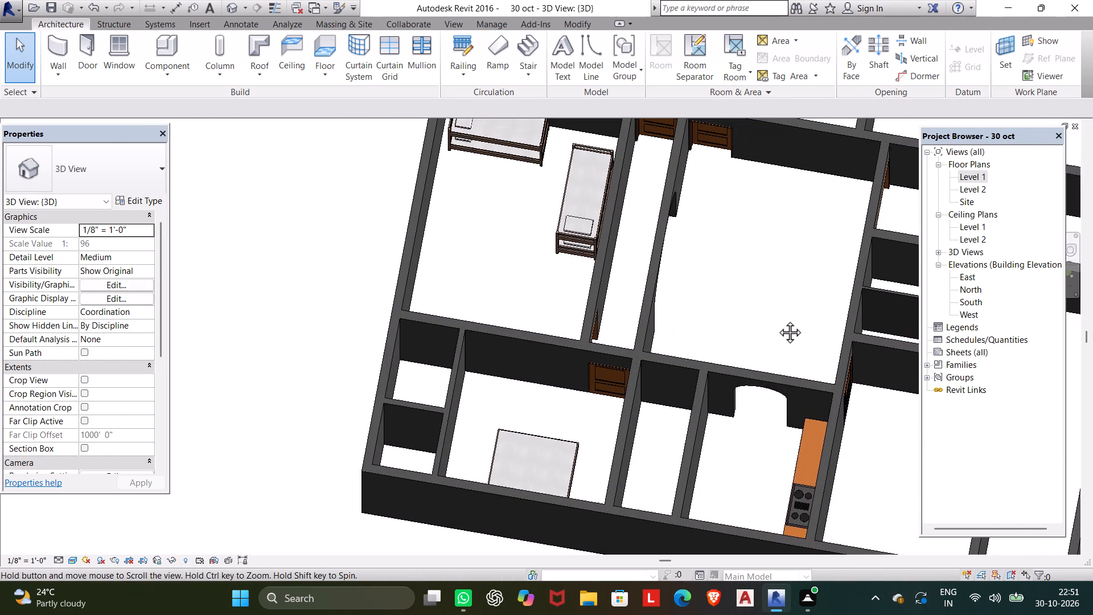
middle_drag(777, 319, 827, 258)
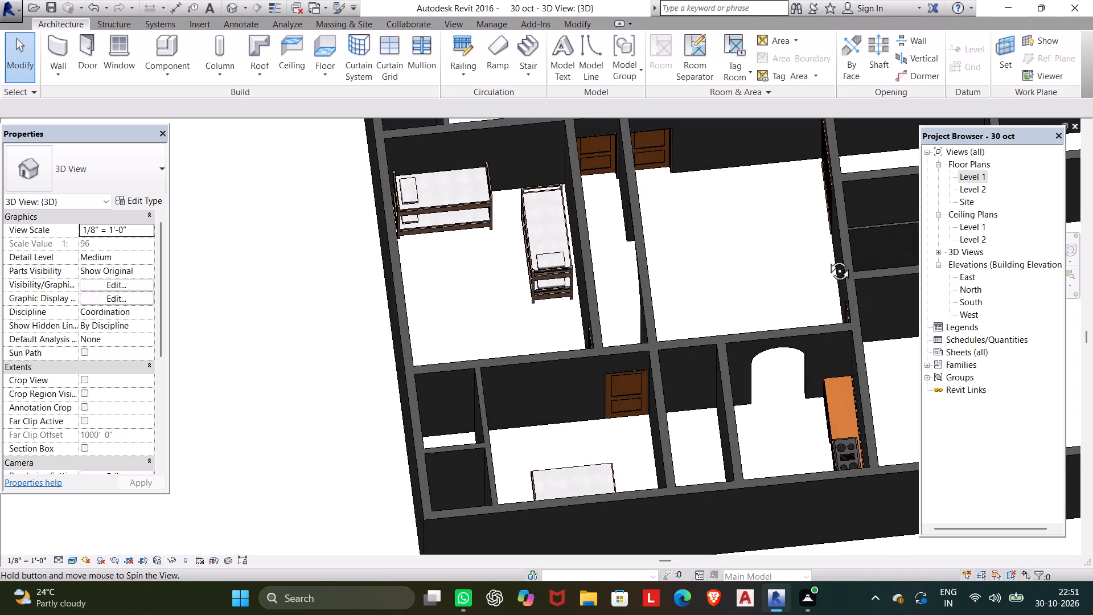
middle_drag(827, 258, 763, 264)
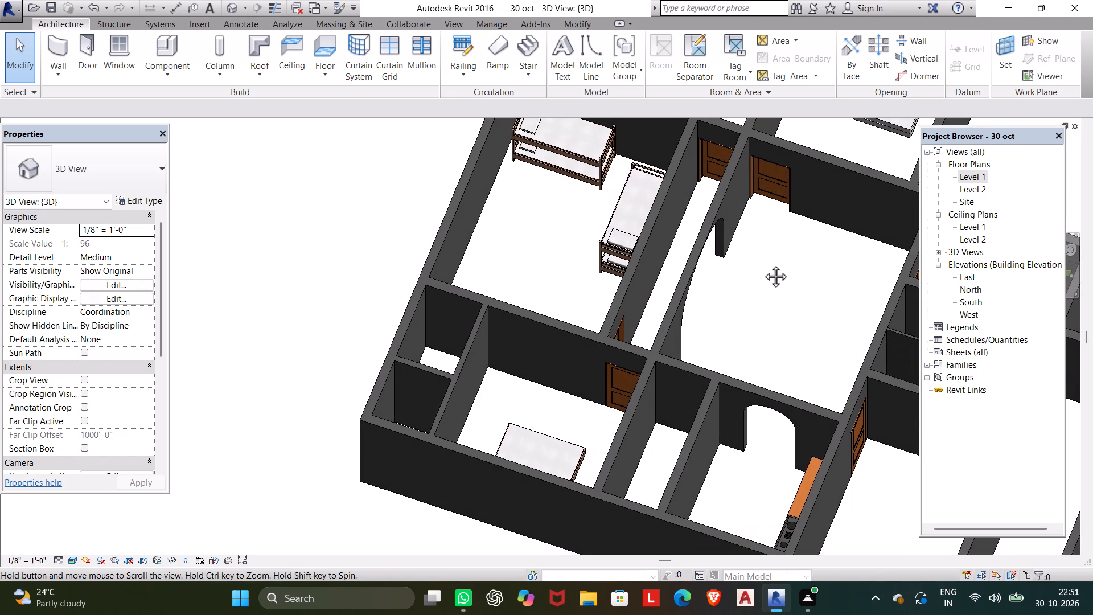
middle_drag(763, 264, 762, 264)
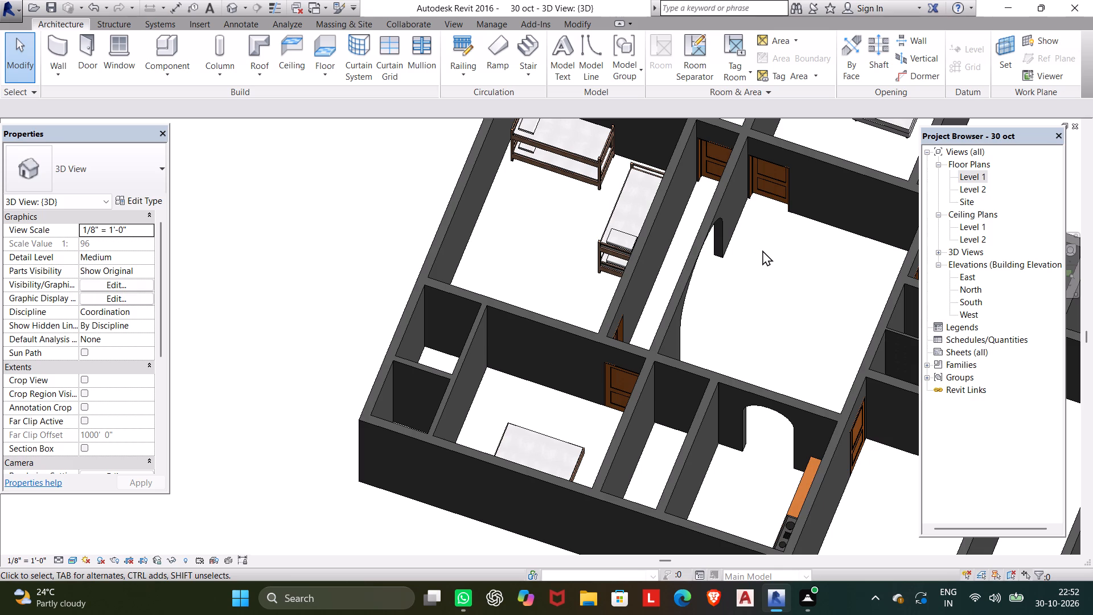
scroll(755, 262, down, 1)
middle_drag(755, 262, 754, 262)
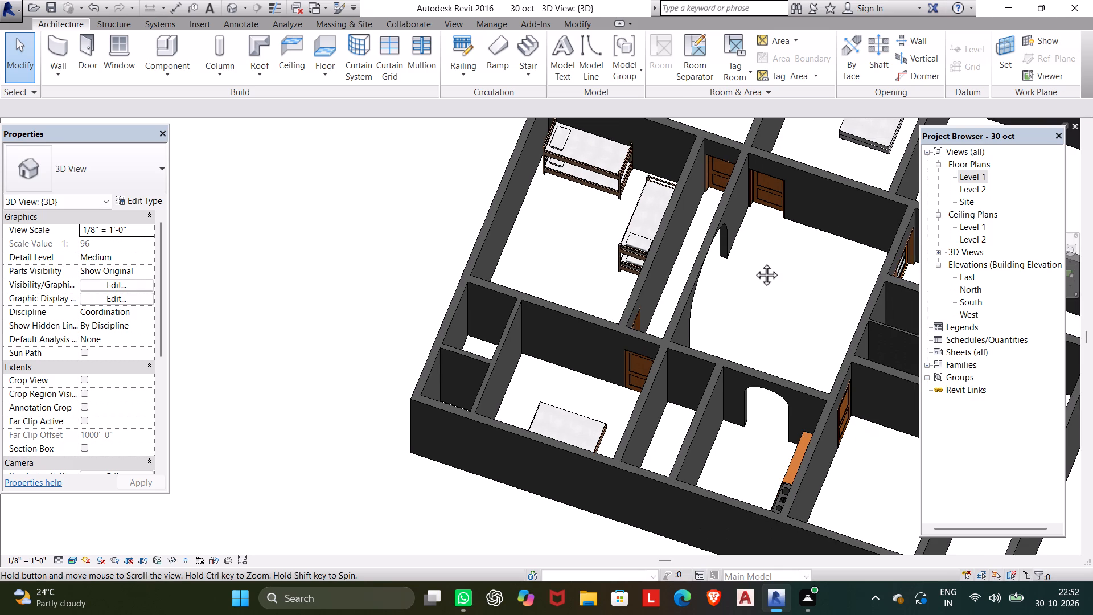
middle_drag(754, 262, 634, 252)
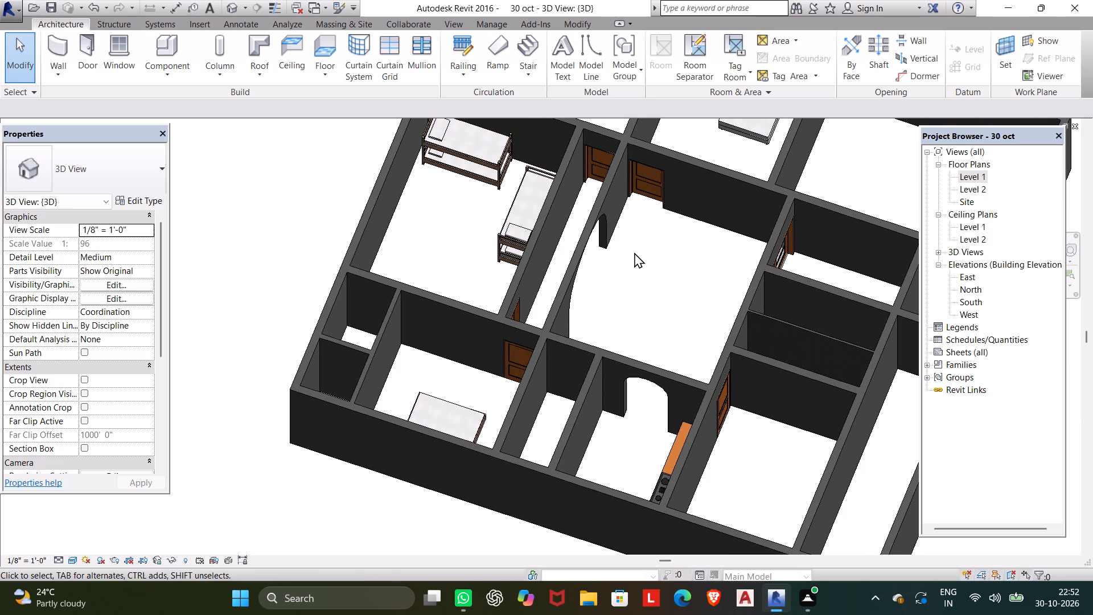
middle_drag(635, 252, 594, 348)
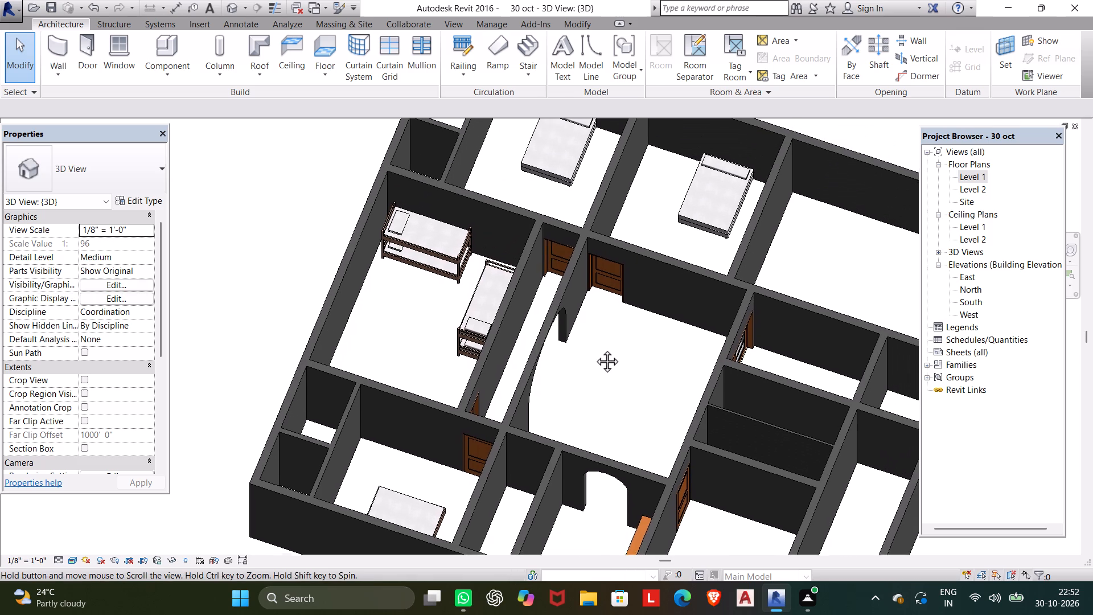
middle_drag(594, 348, 593, 350)
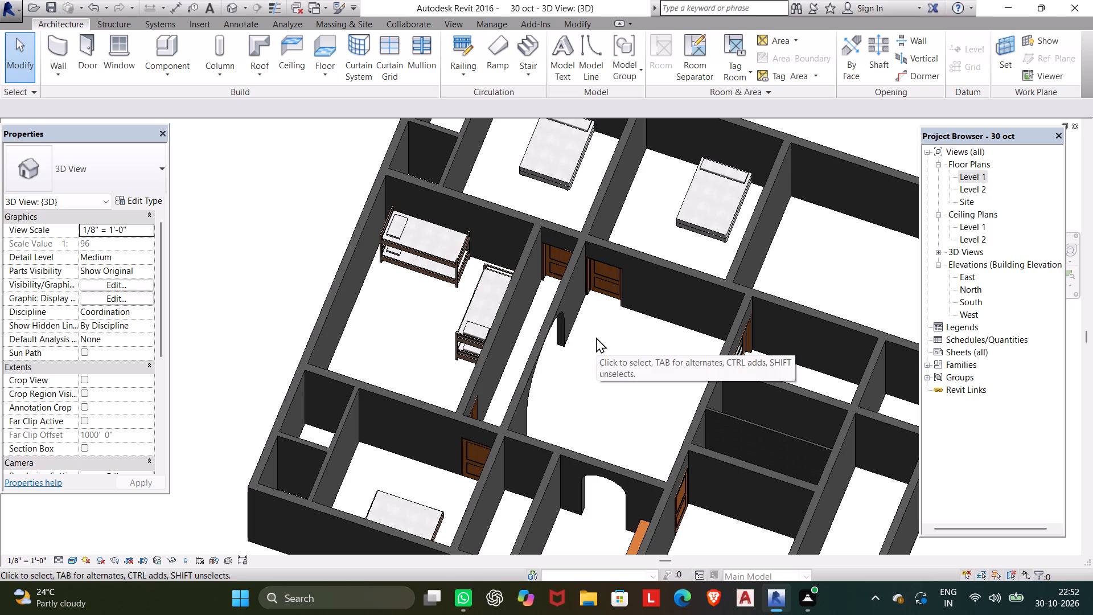
middle_drag(593, 395, 580, 422)
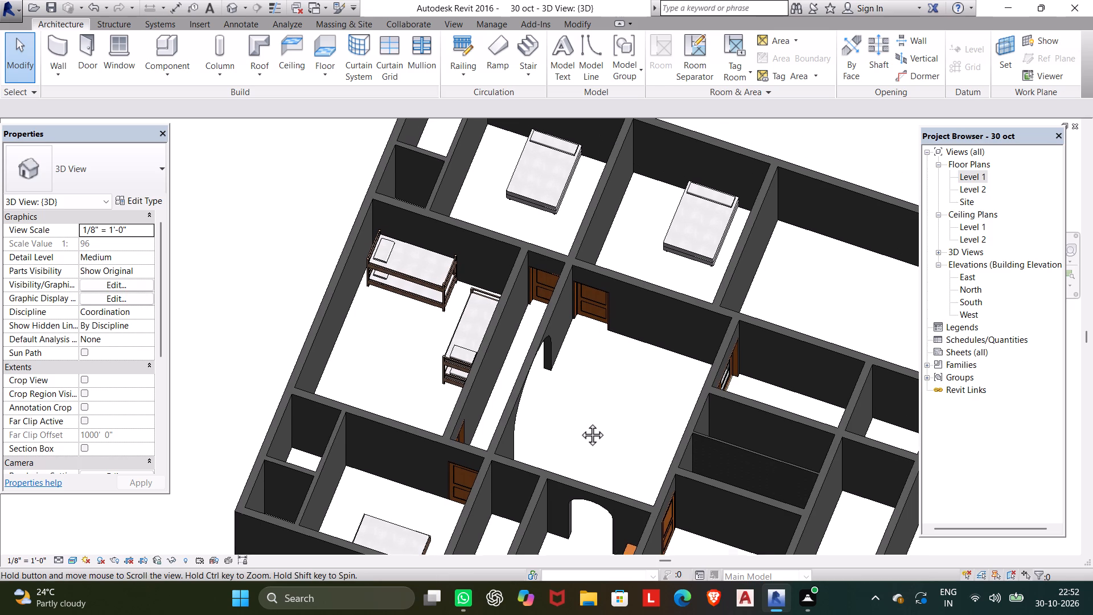
middle_drag(580, 422, 620, 322)
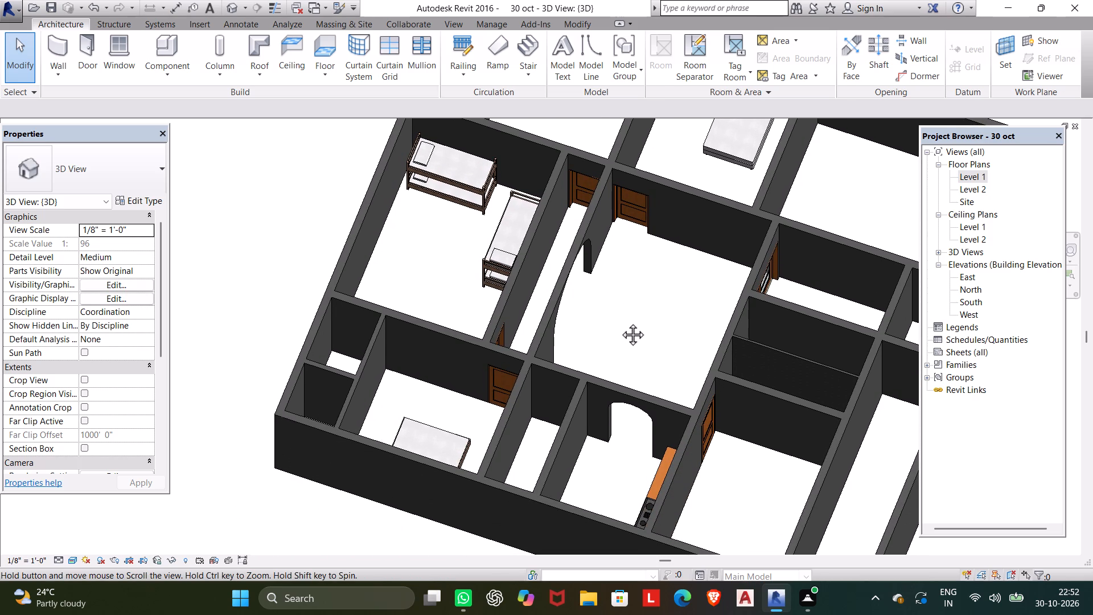
middle_drag(620, 322, 620, 321)
scroll(620, 320, down, 1)
middle_drag(619, 321, 573, 319)
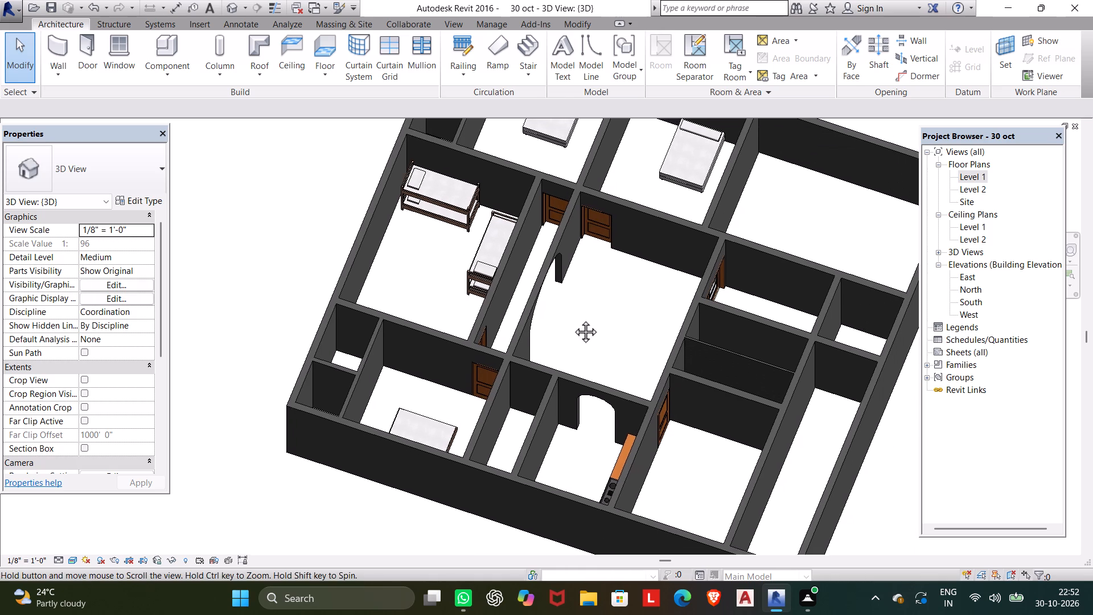
middle_drag(573, 319, 535, 312)
scroll(533, 313, down, 2)
middle_drag(533, 313, 528, 354)
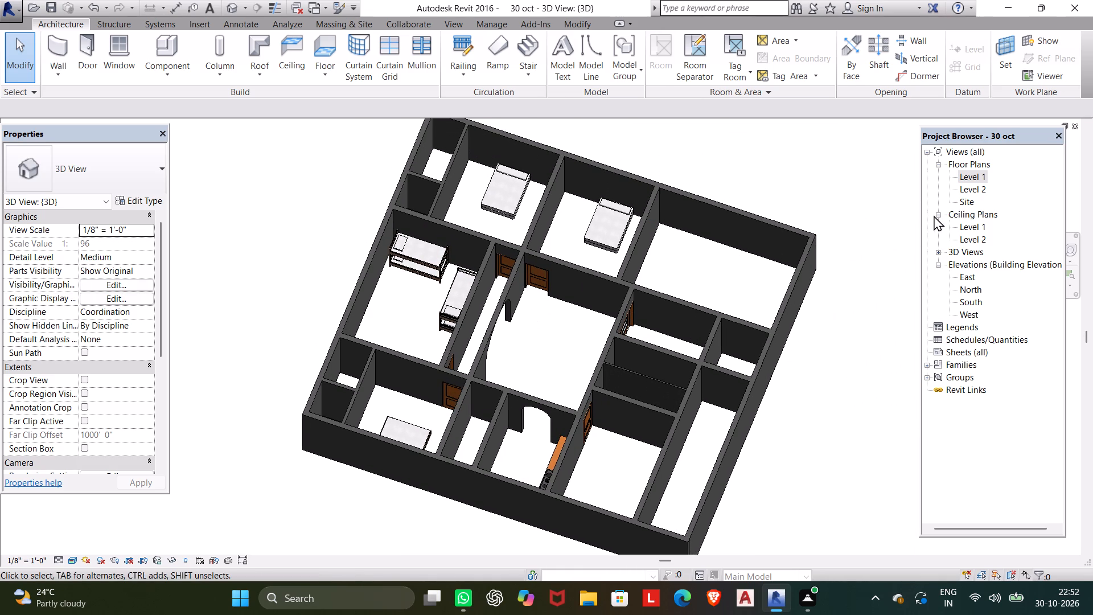
Open the Level 1 floor plan.
click(974, 172)
click(970, 176)
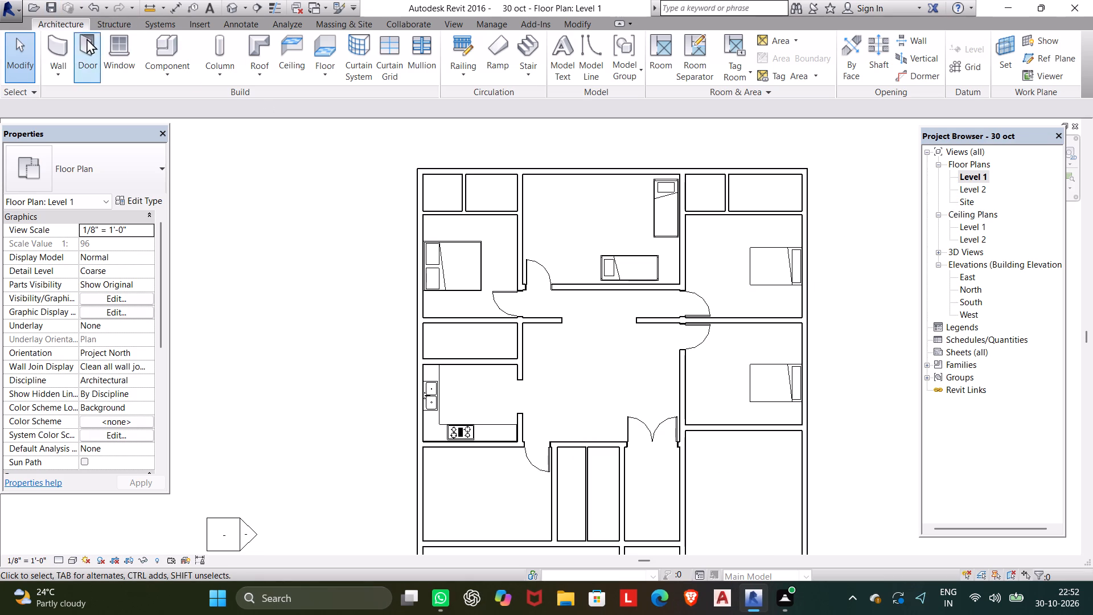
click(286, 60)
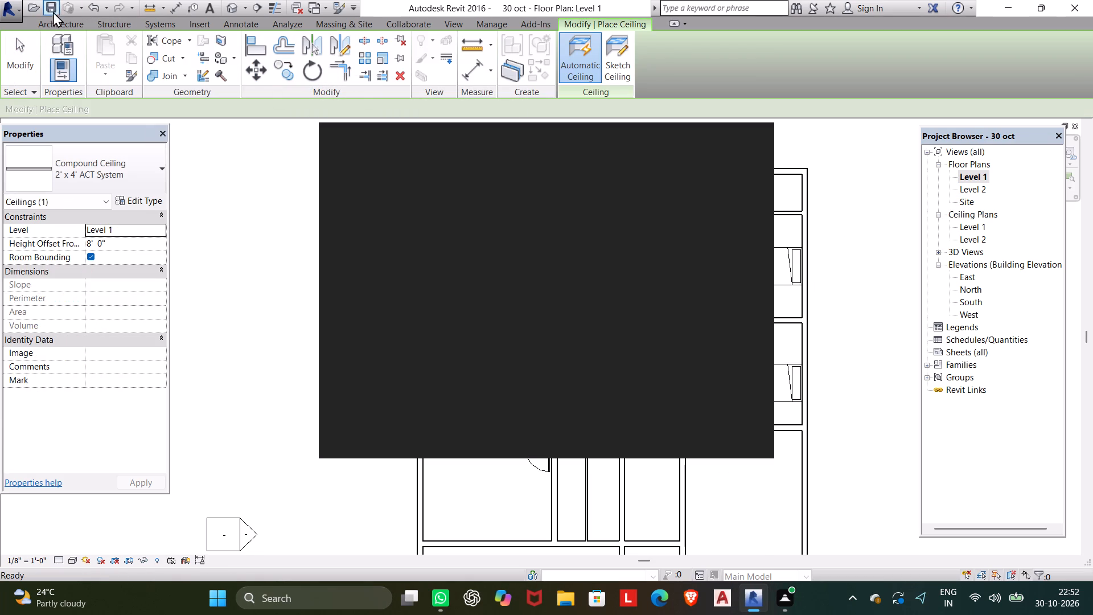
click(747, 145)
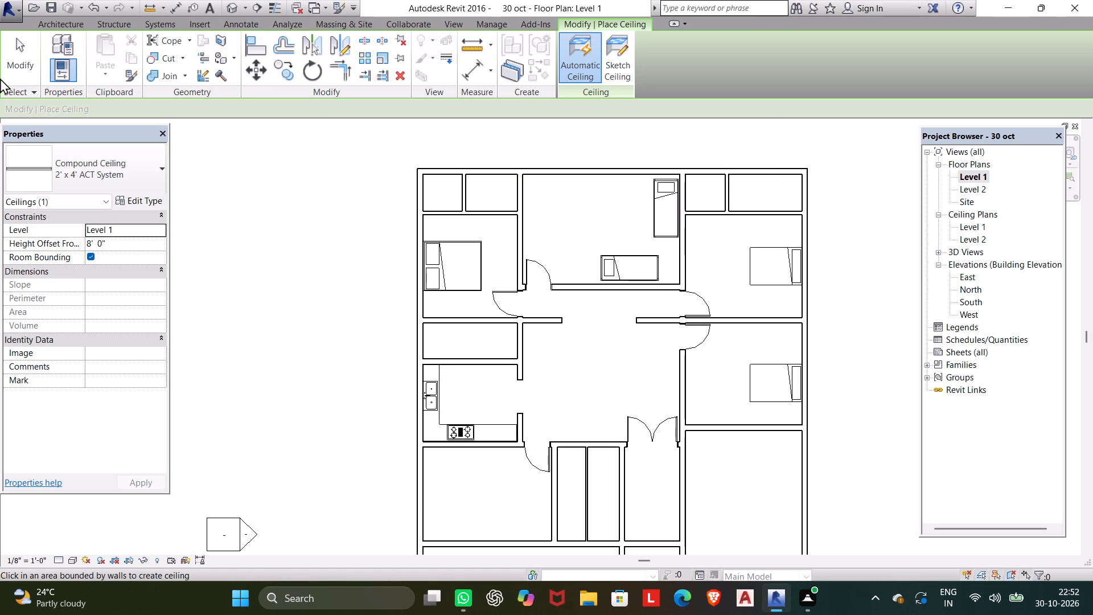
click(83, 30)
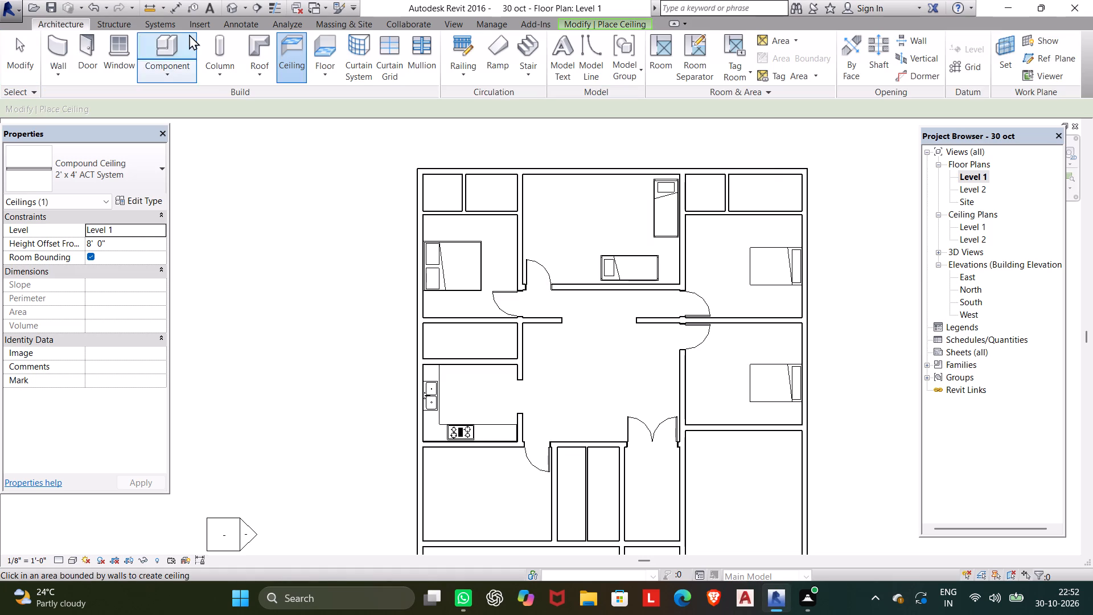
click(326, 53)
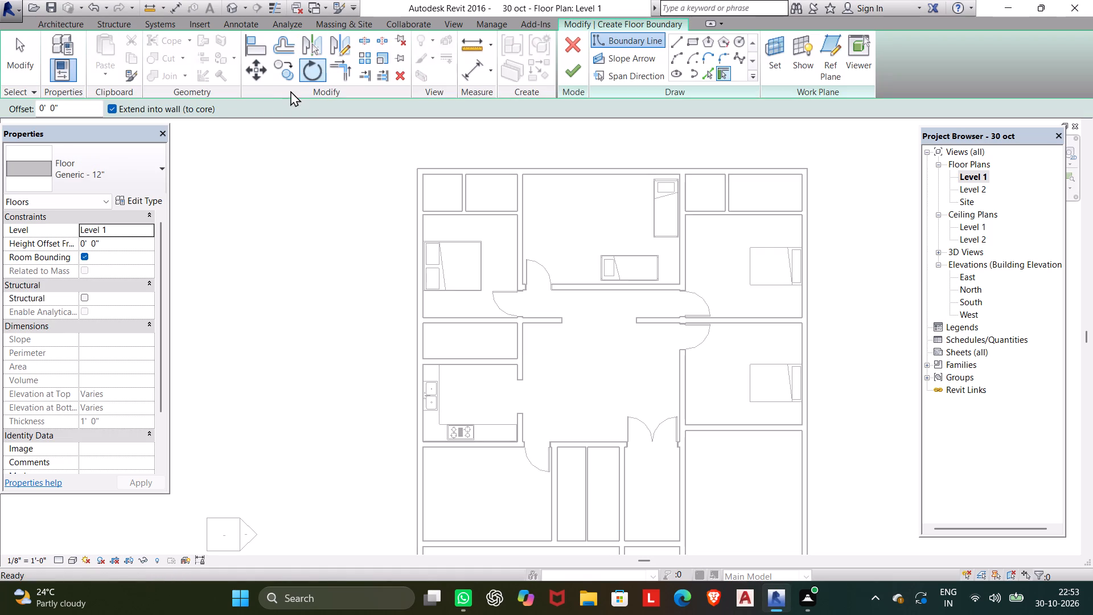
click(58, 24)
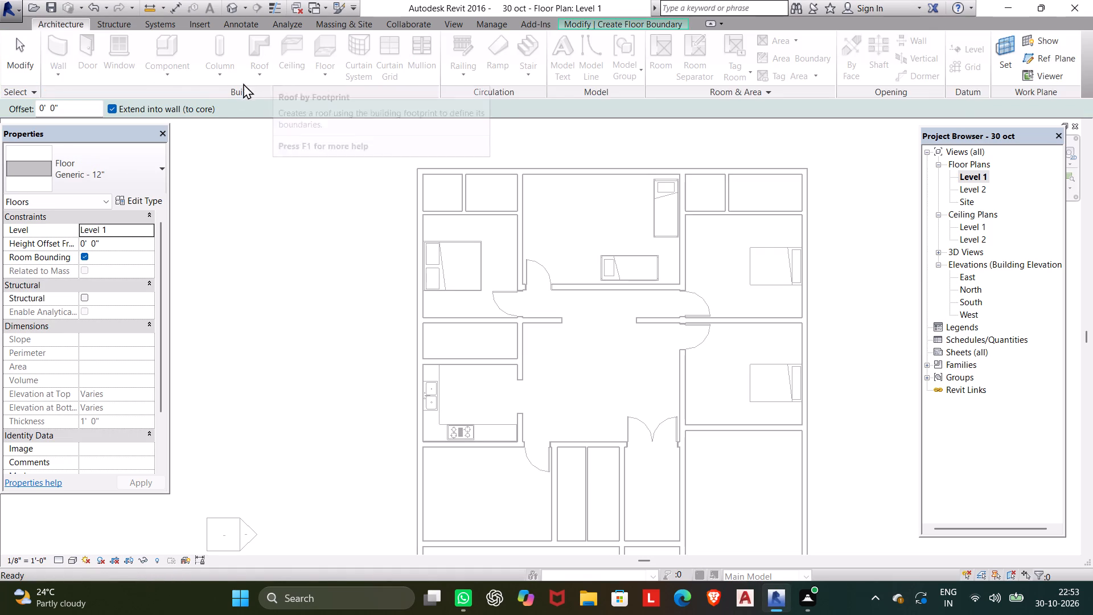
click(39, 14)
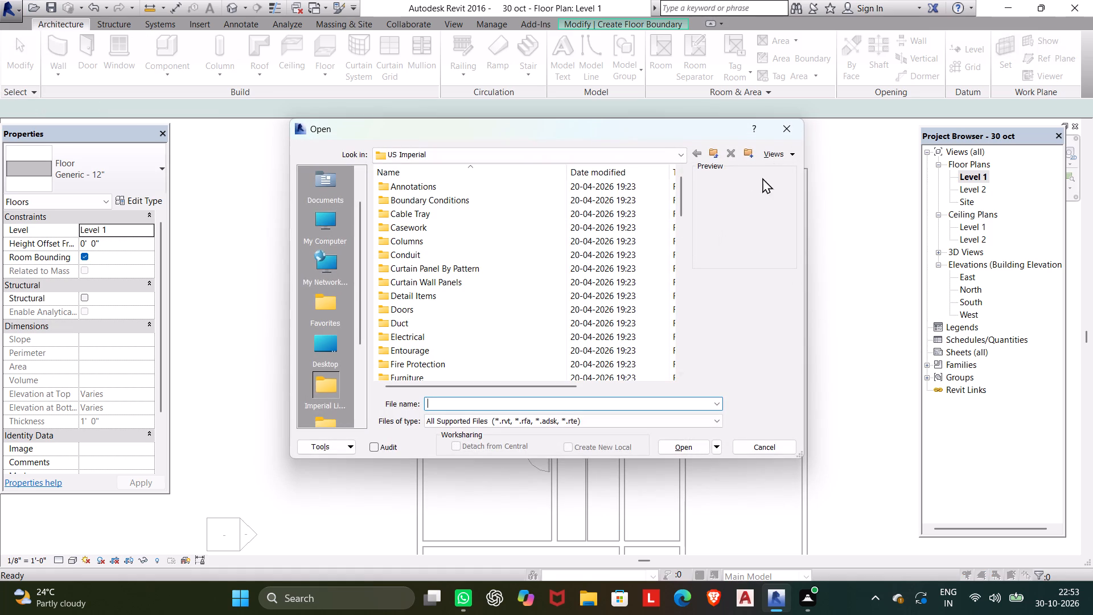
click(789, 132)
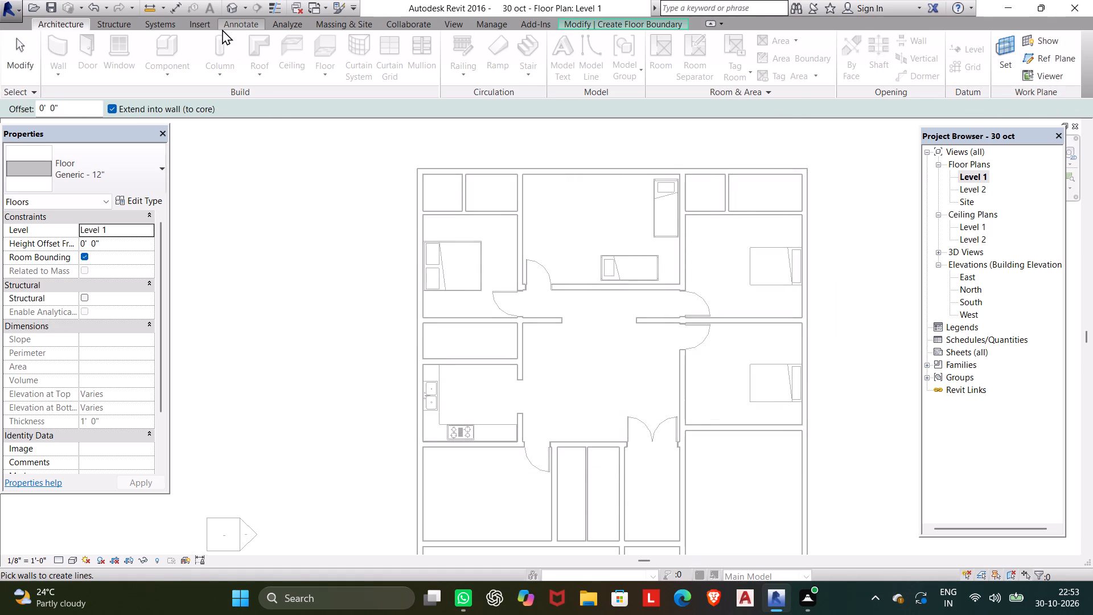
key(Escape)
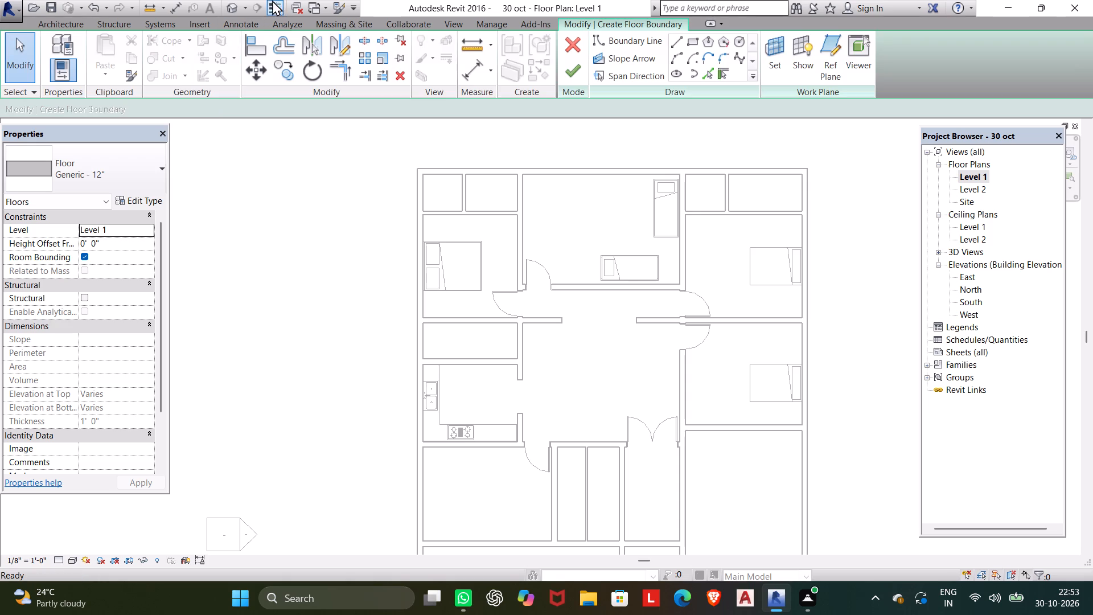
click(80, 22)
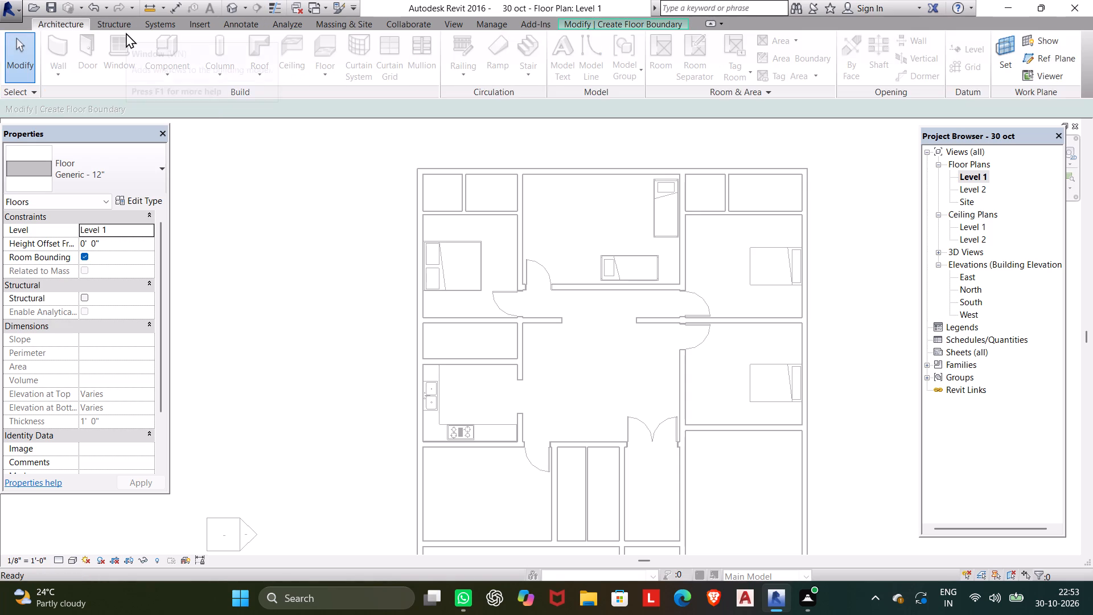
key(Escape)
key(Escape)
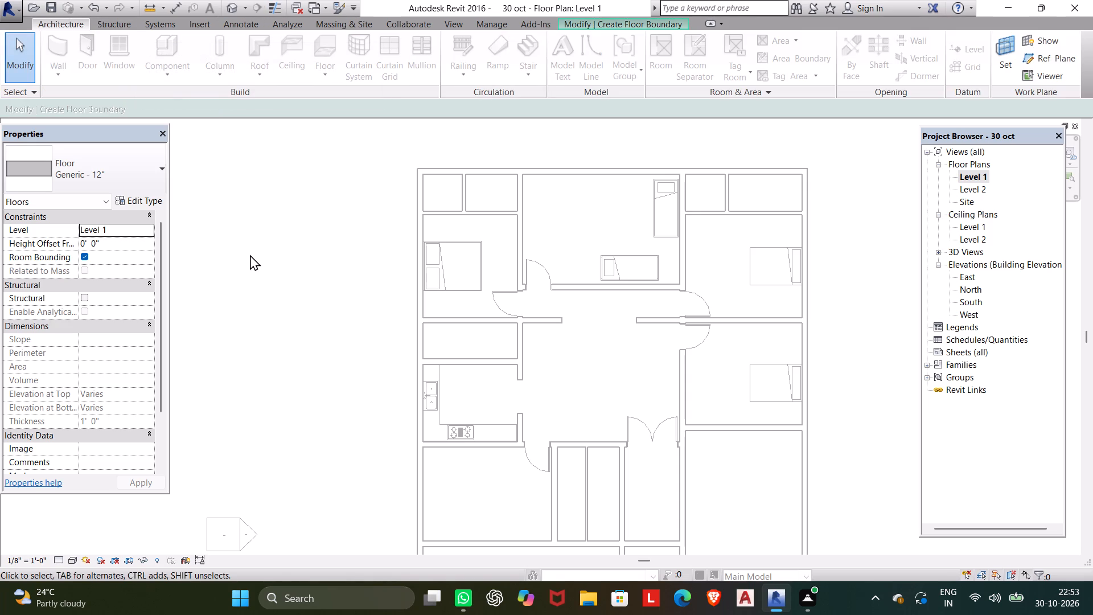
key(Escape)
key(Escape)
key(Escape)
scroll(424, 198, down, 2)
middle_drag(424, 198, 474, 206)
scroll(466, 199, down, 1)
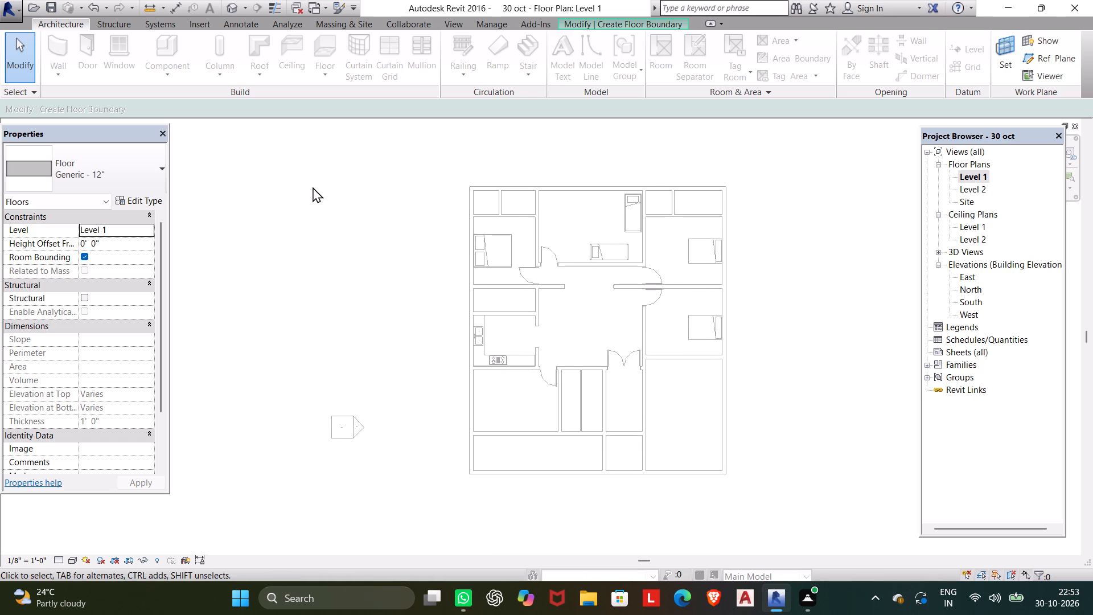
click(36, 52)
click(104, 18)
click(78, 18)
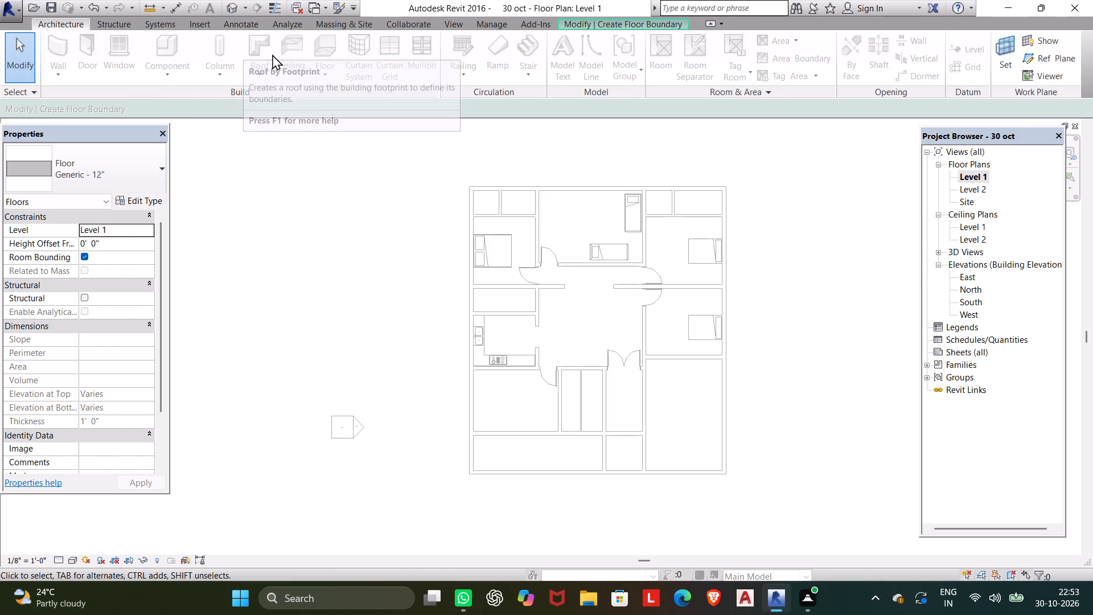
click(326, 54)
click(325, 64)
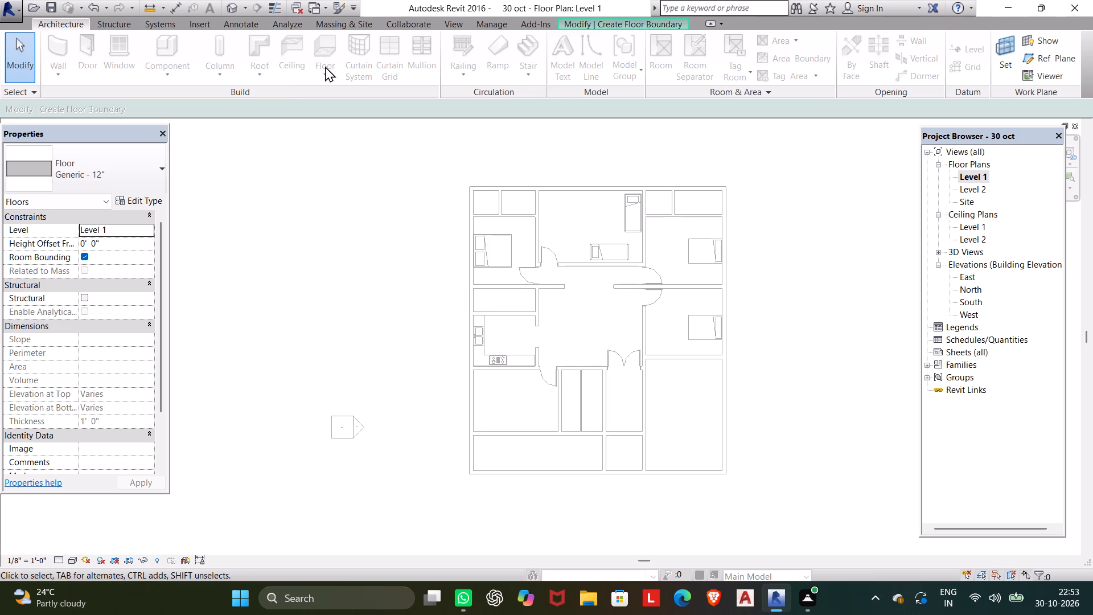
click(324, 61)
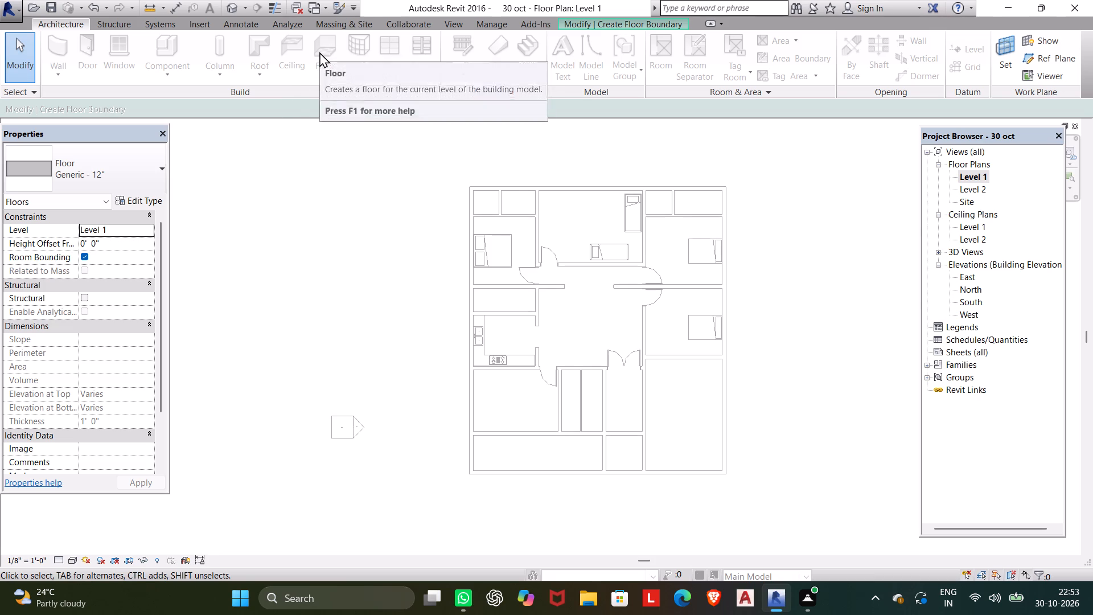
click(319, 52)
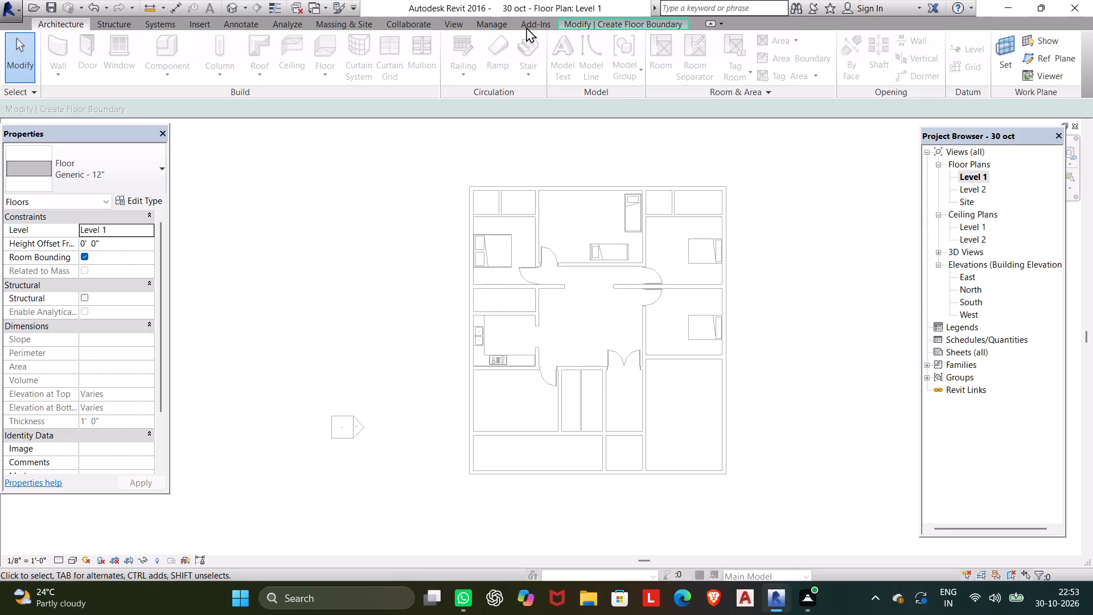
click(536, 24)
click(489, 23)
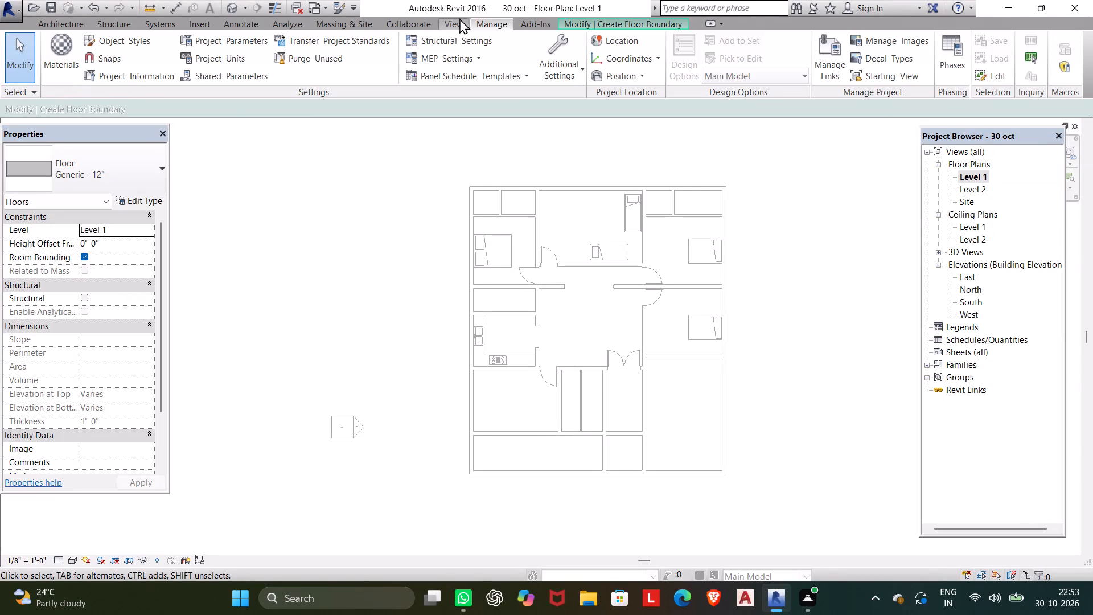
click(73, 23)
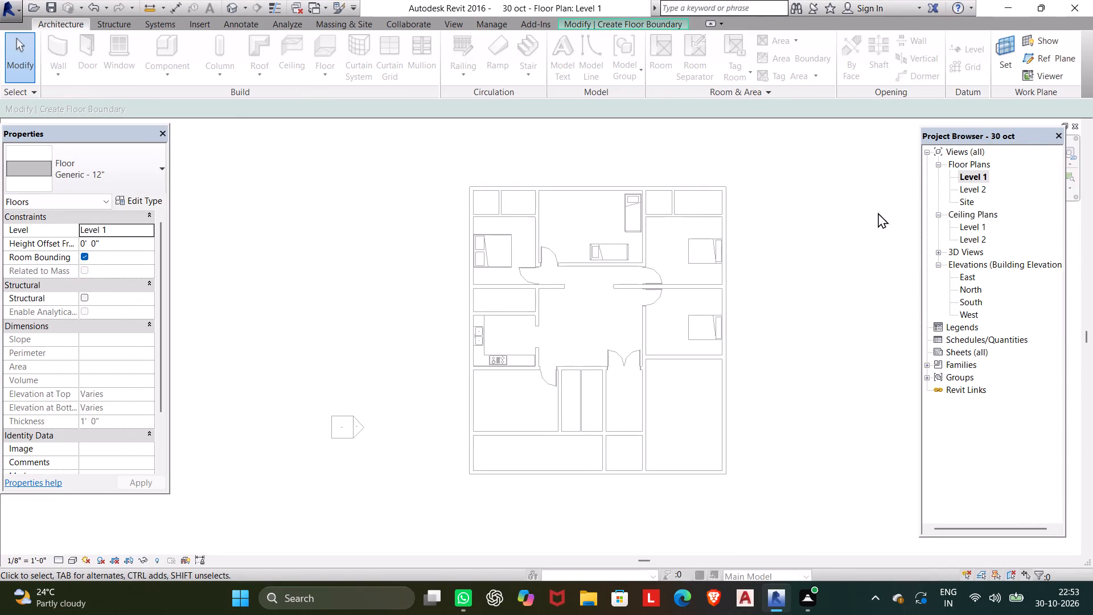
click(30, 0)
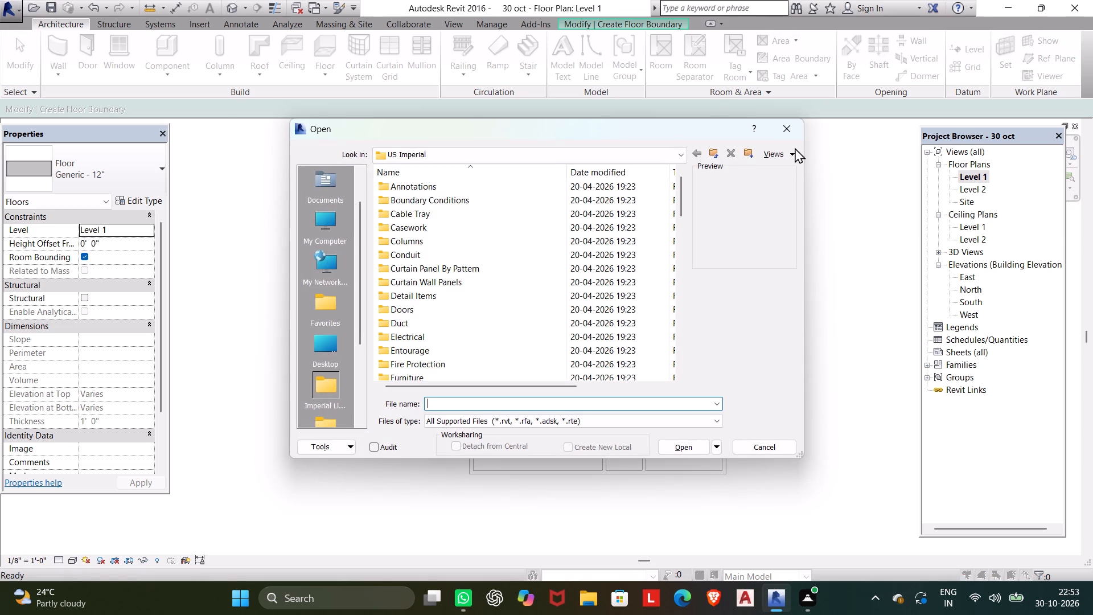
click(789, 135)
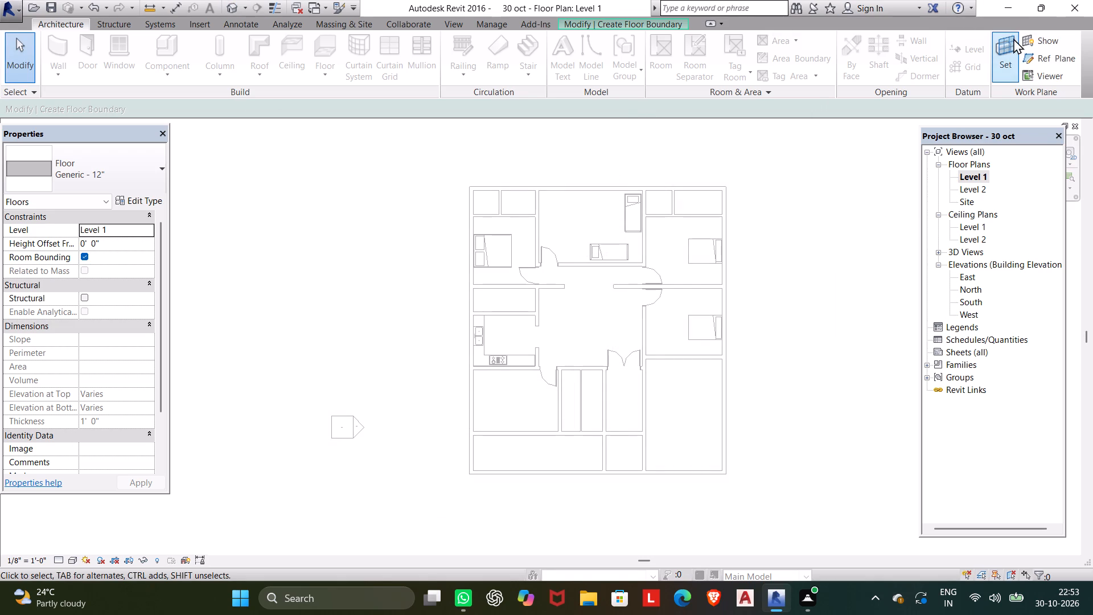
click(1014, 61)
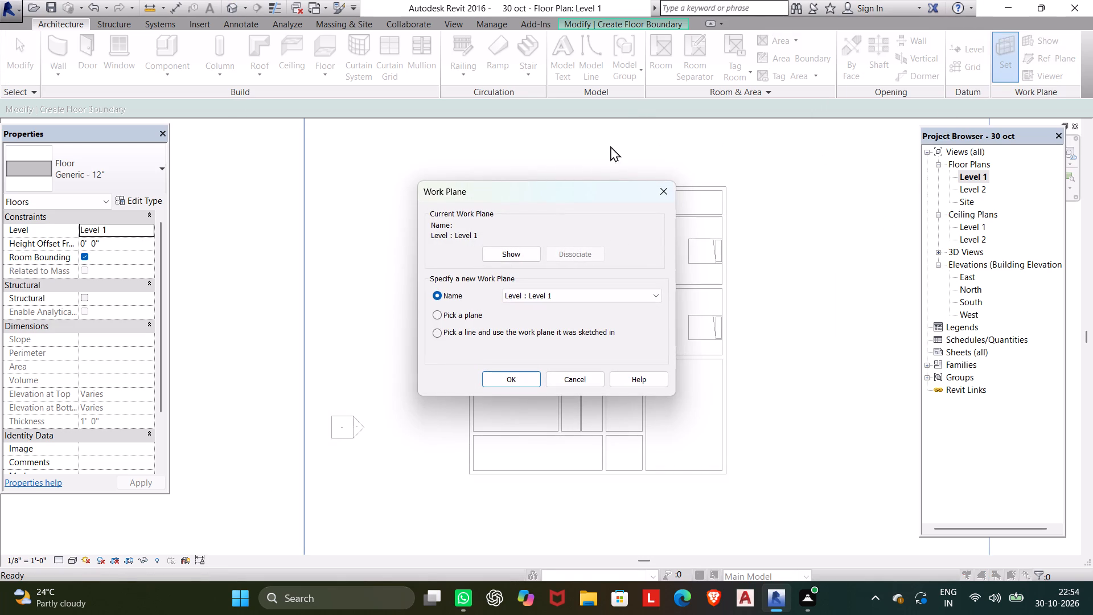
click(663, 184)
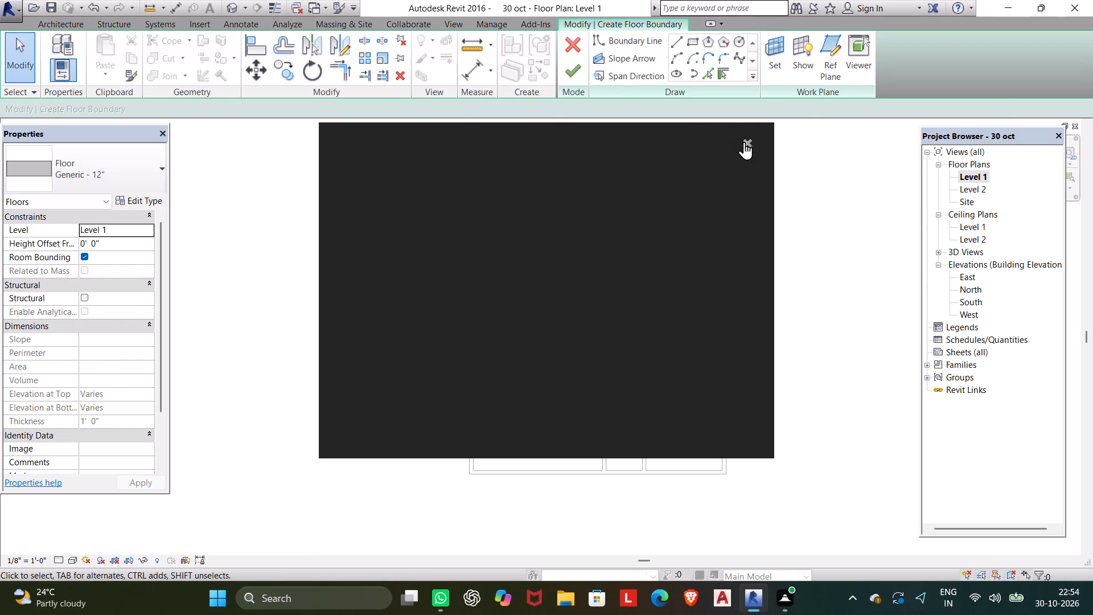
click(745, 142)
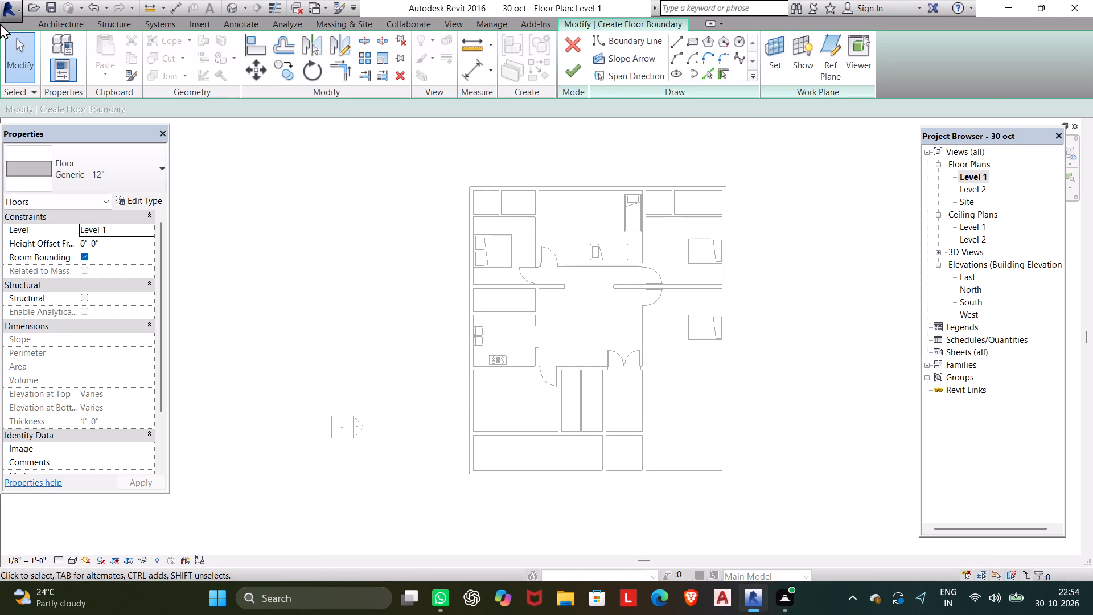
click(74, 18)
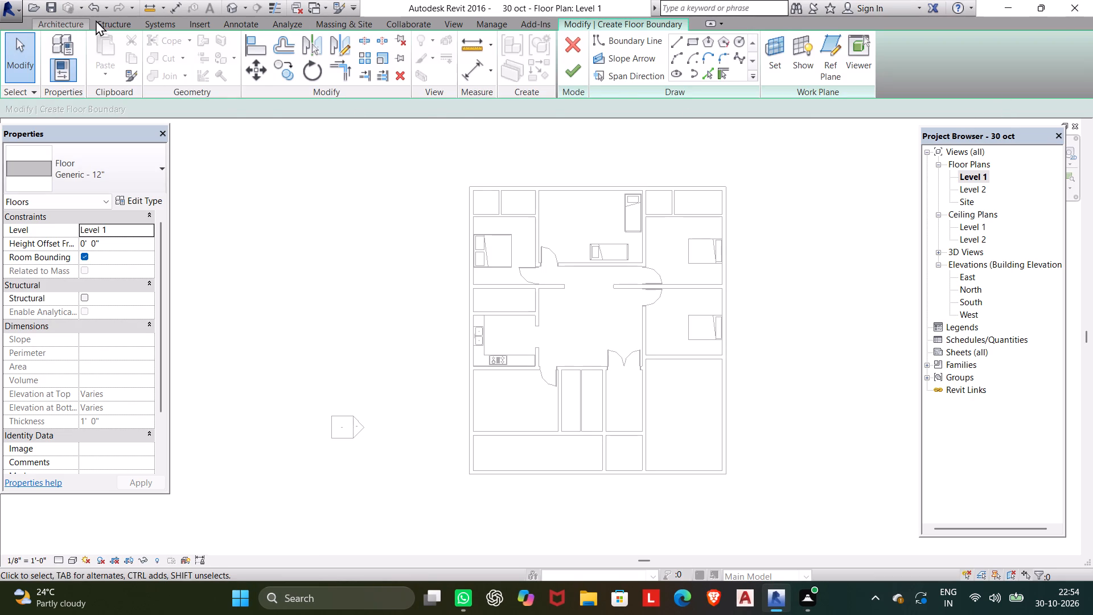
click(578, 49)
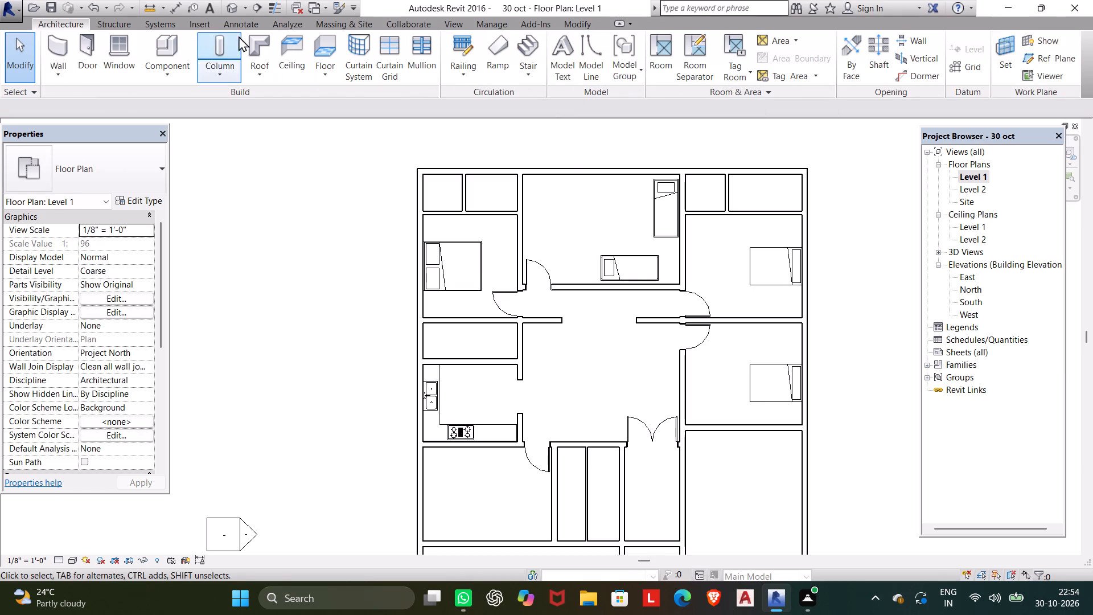
Create a Generic - 12" floor on Level 1 with a rectangular boundary along the outer corners of the exterior walls.
drag(300, 60, 304, 60)
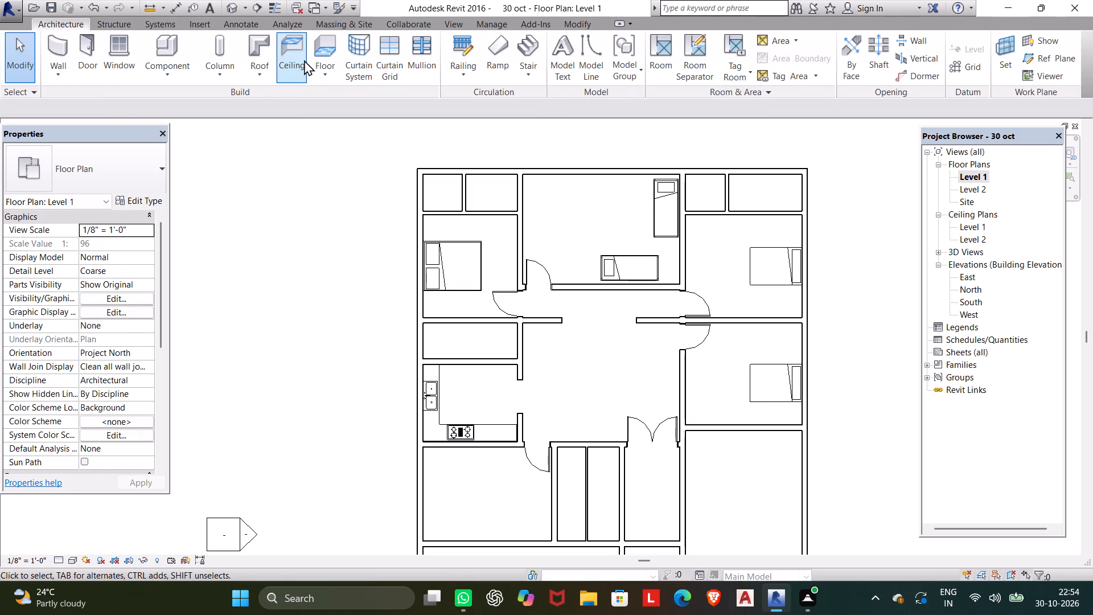
drag(304, 60, 332, 67)
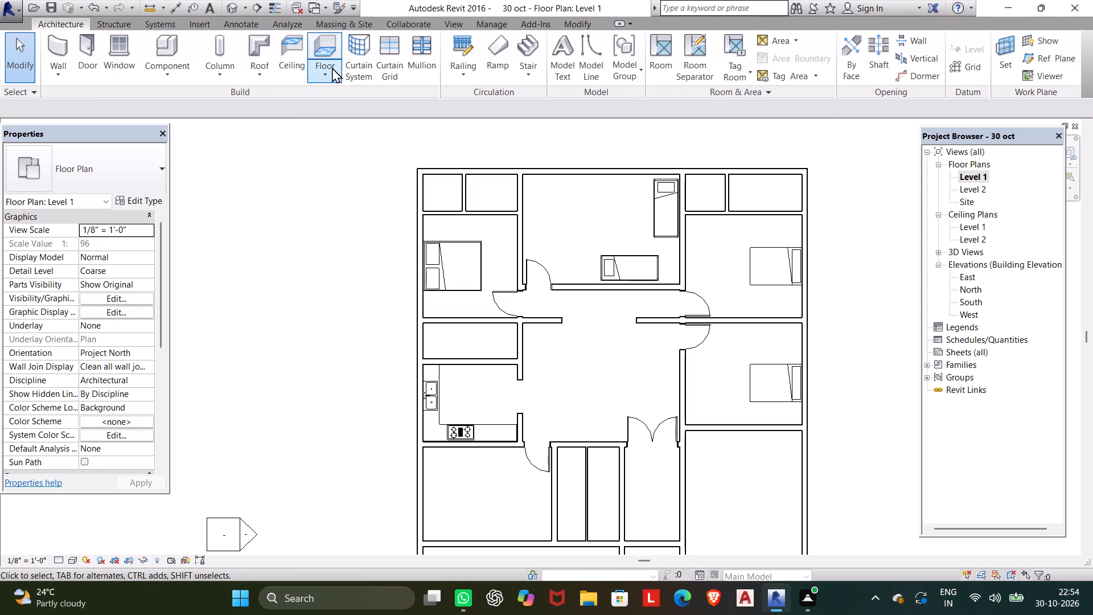
click(332, 67)
click(337, 100)
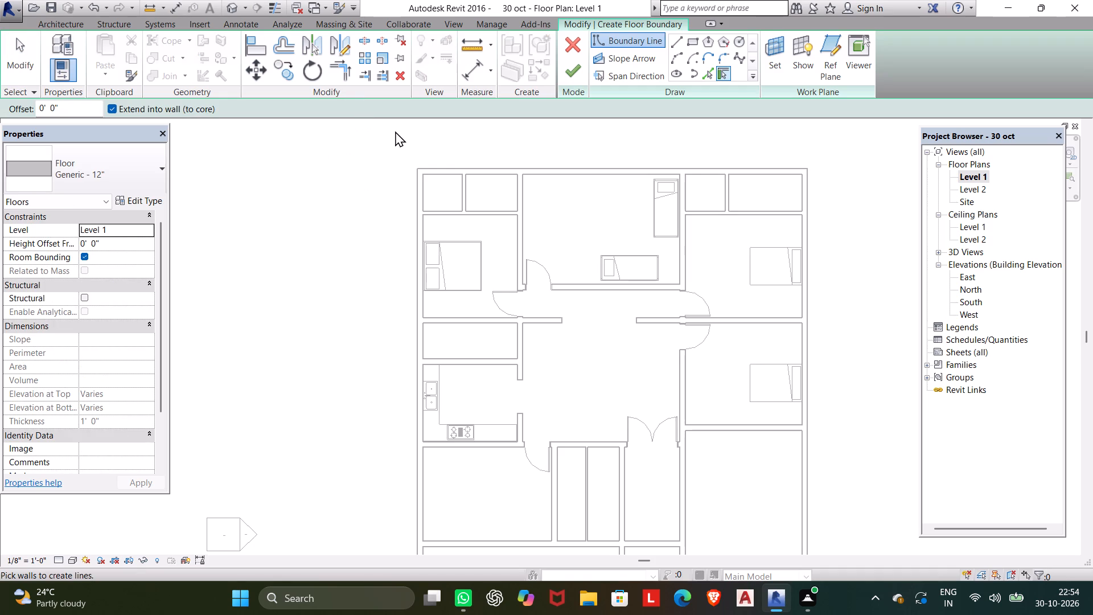
click(685, 44)
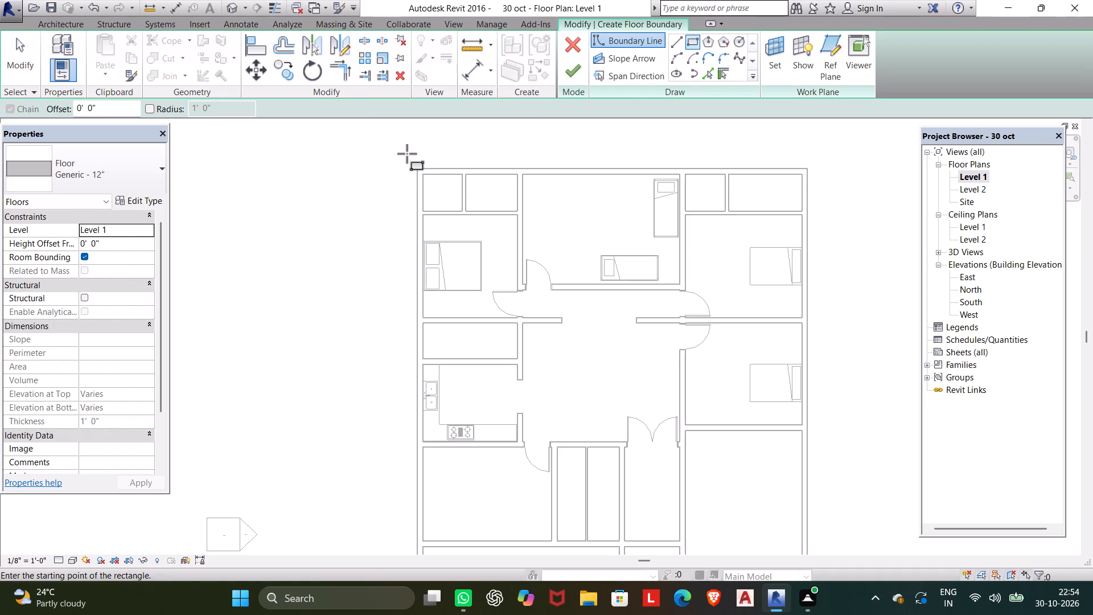
scroll(419, 168, up, 8)
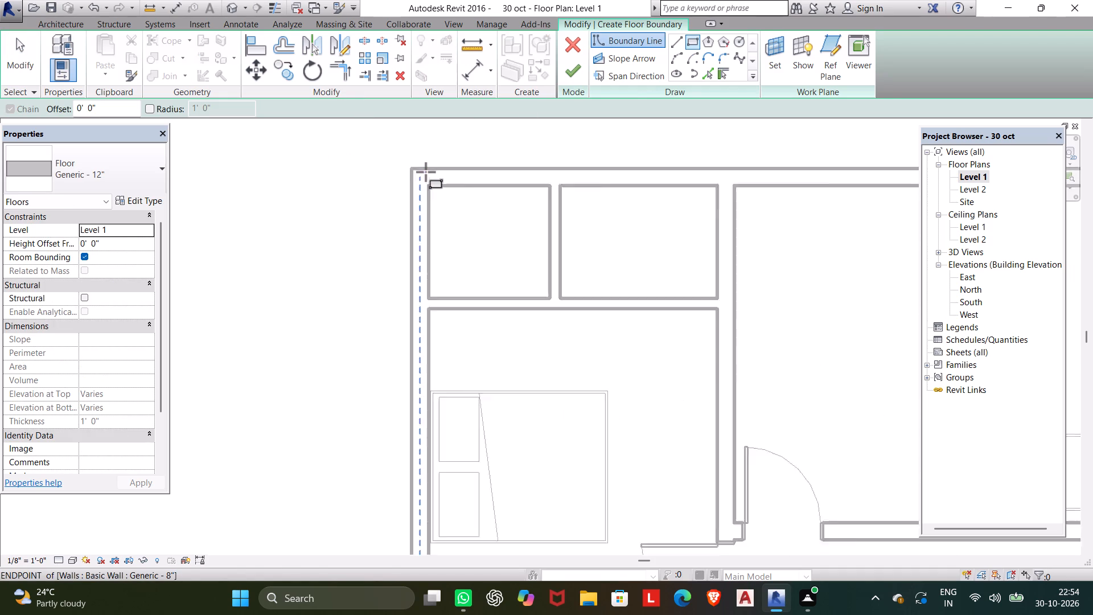
scroll(426, 172, up, 3)
click(402, 167)
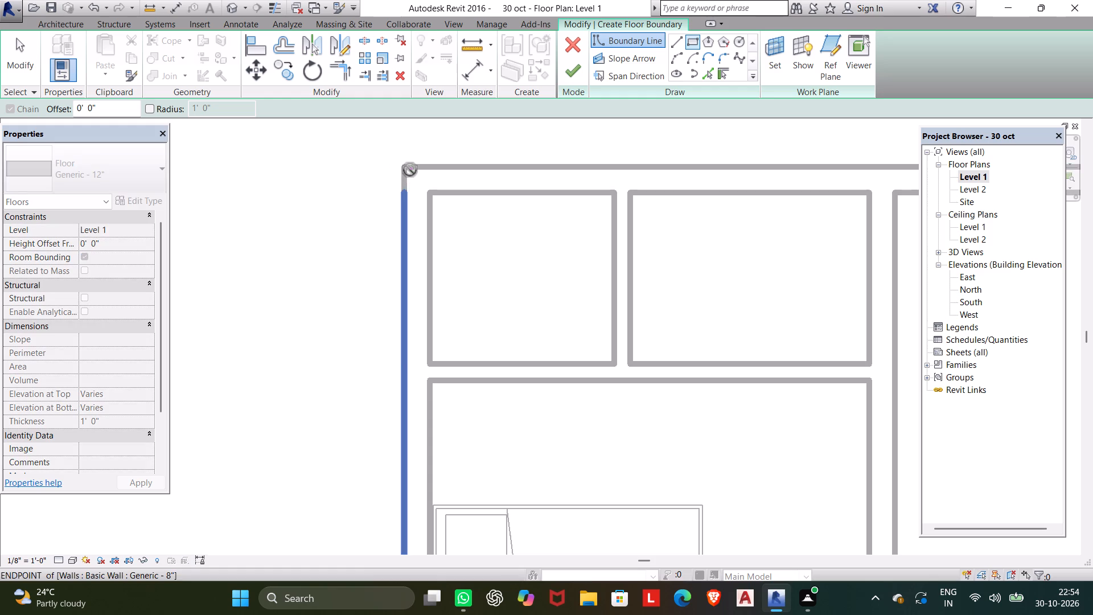
scroll(496, 239, down, 14)
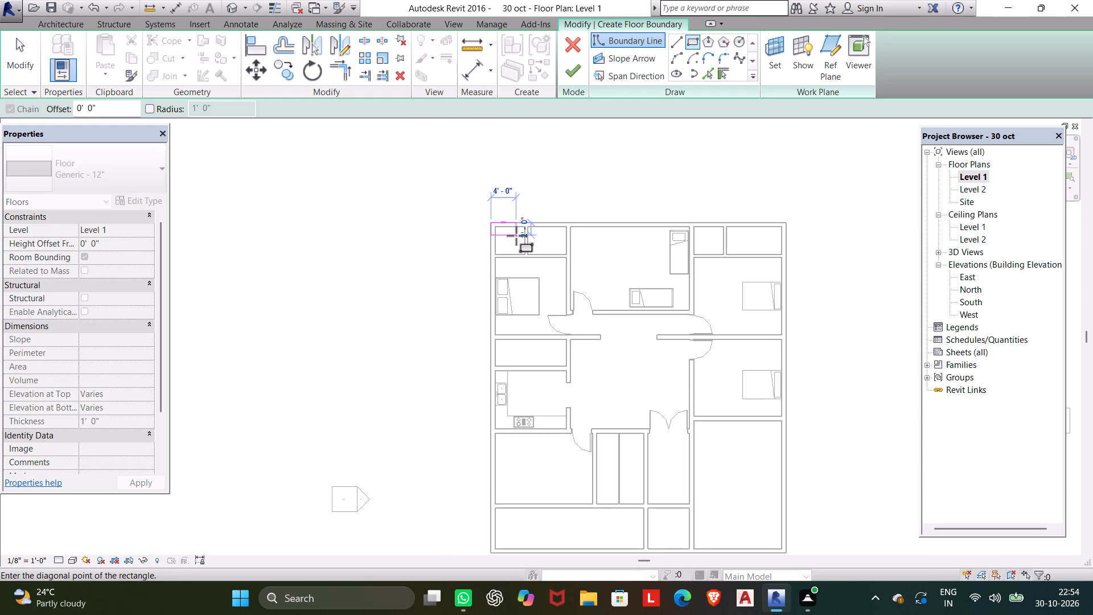
scroll(746, 517, up, 4)
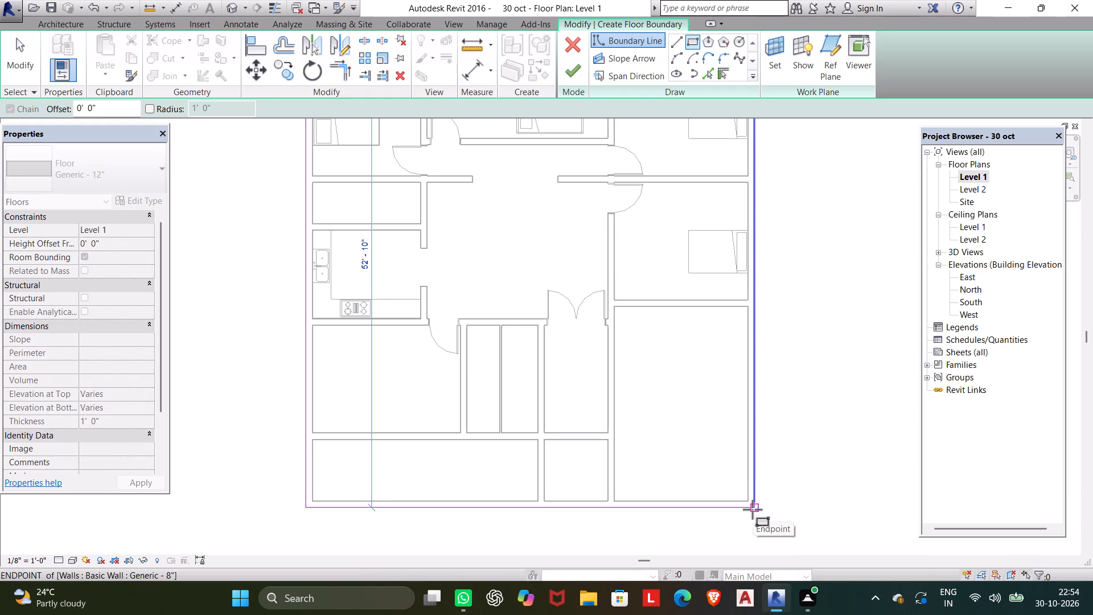
click(753, 509)
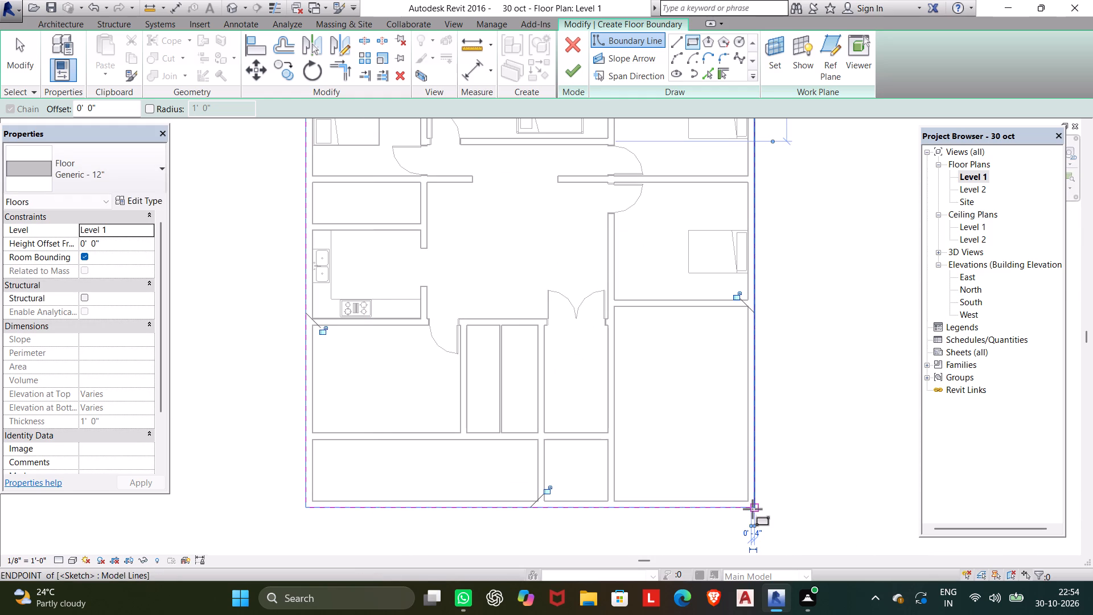
click(576, 71)
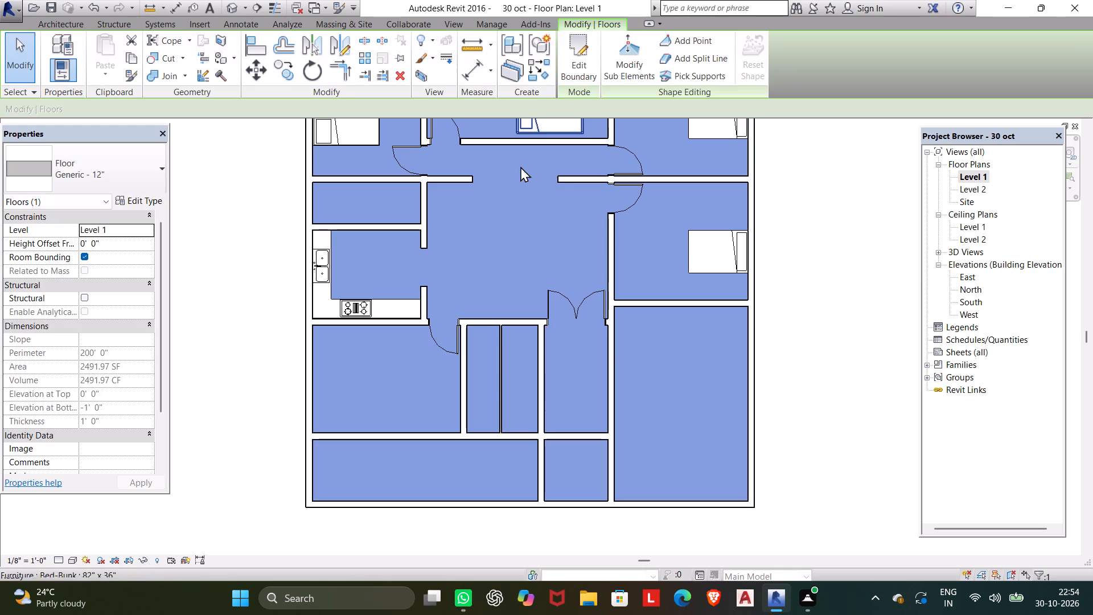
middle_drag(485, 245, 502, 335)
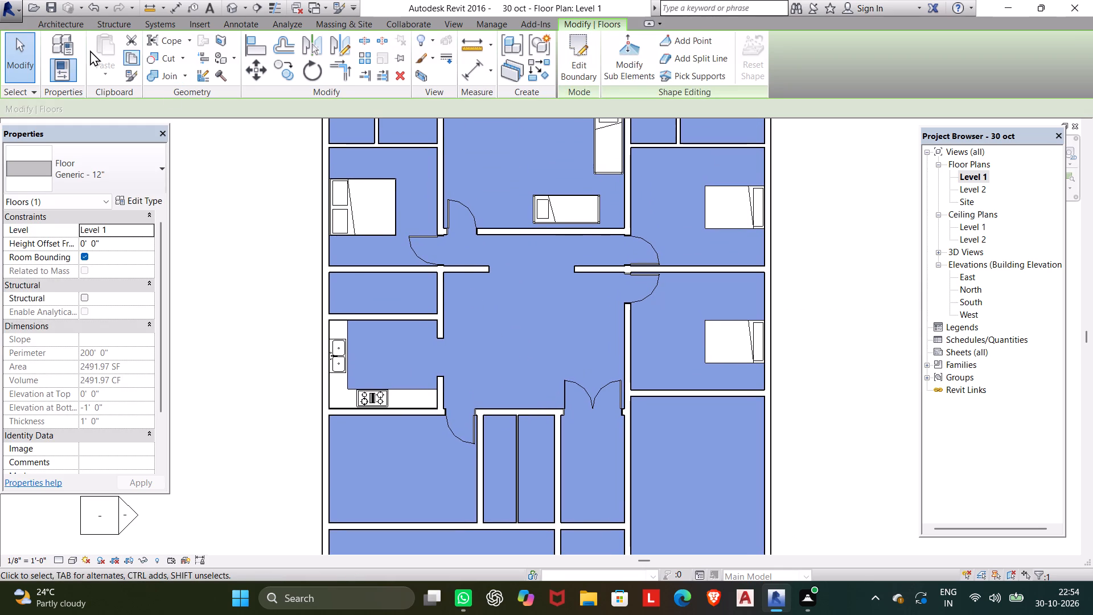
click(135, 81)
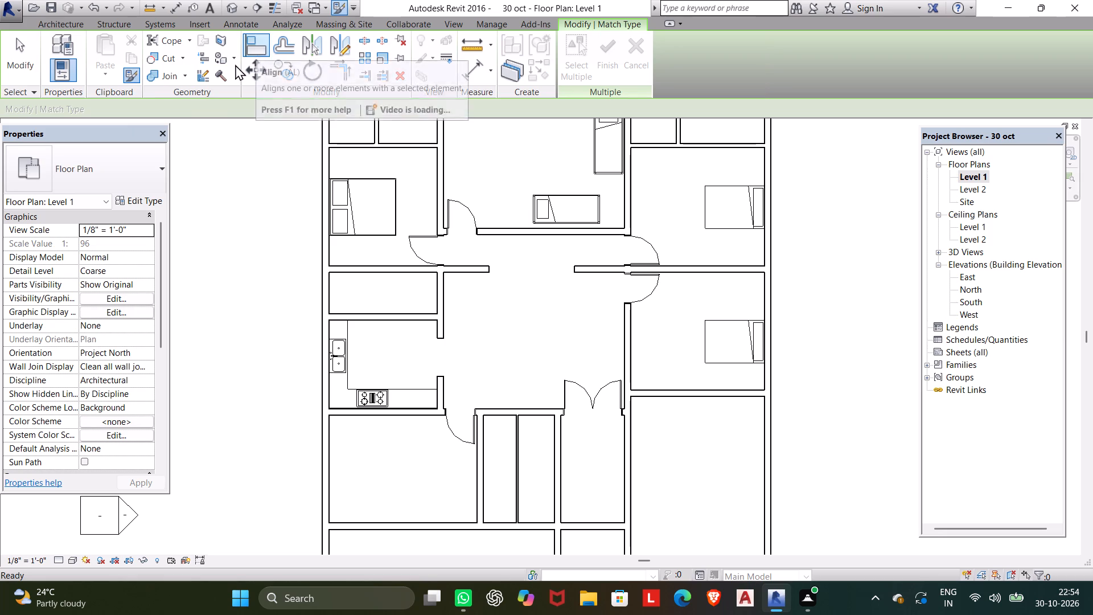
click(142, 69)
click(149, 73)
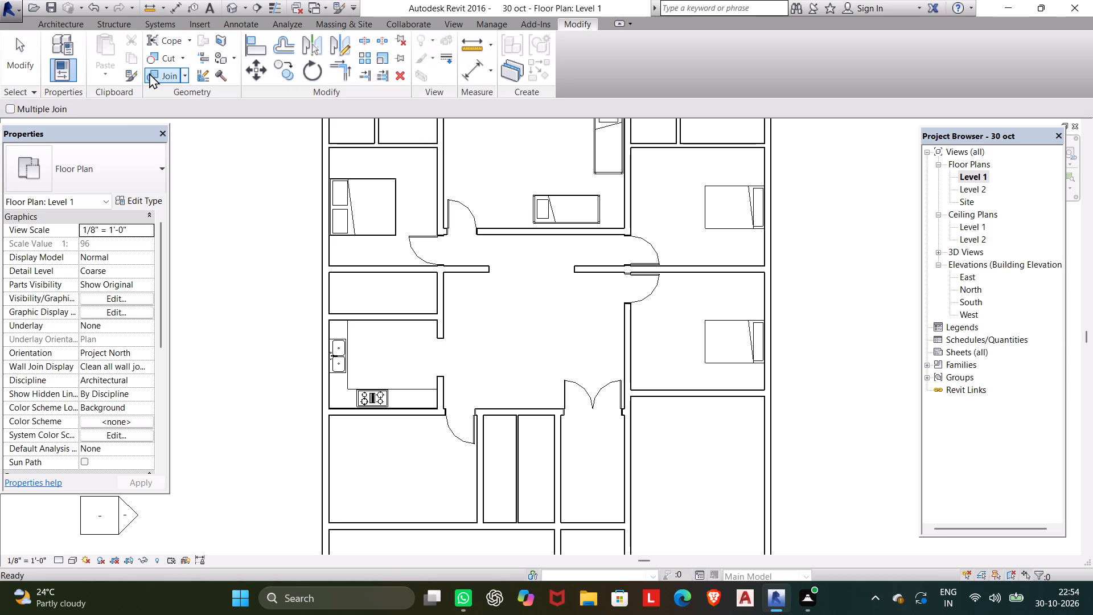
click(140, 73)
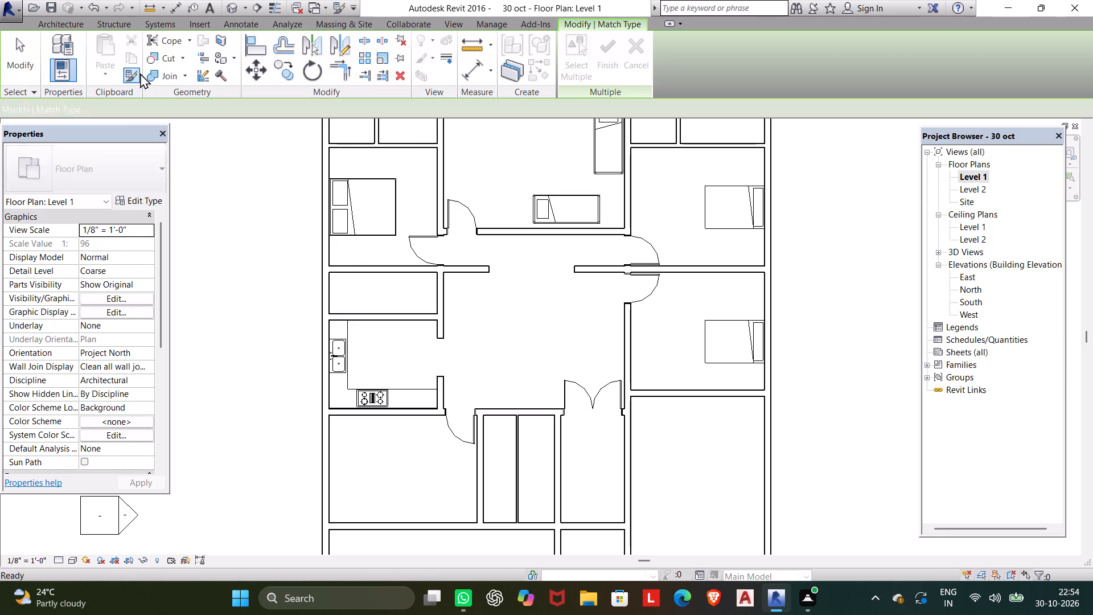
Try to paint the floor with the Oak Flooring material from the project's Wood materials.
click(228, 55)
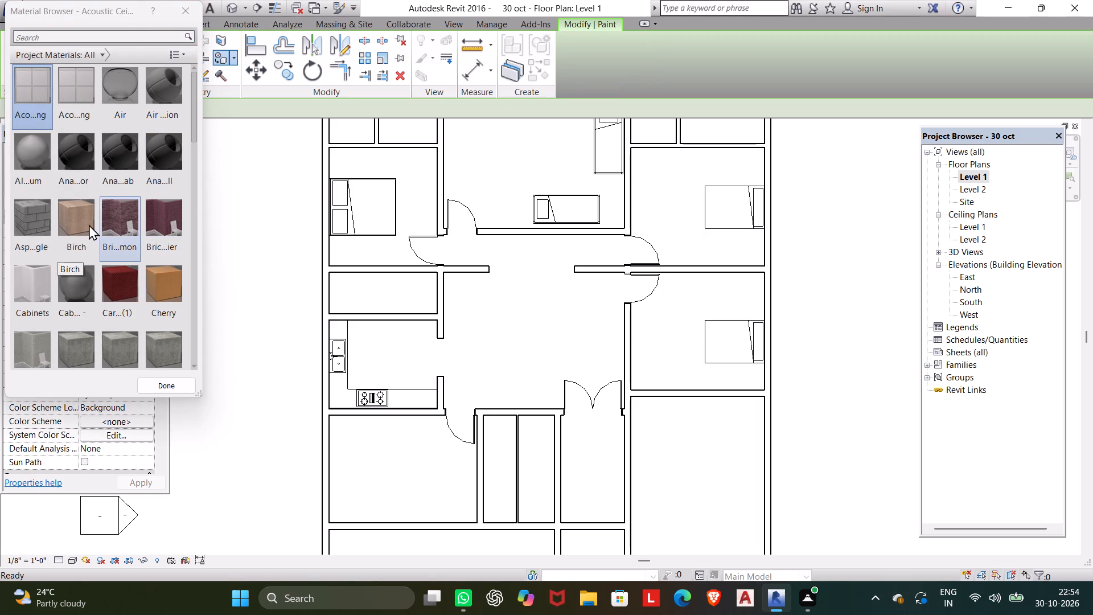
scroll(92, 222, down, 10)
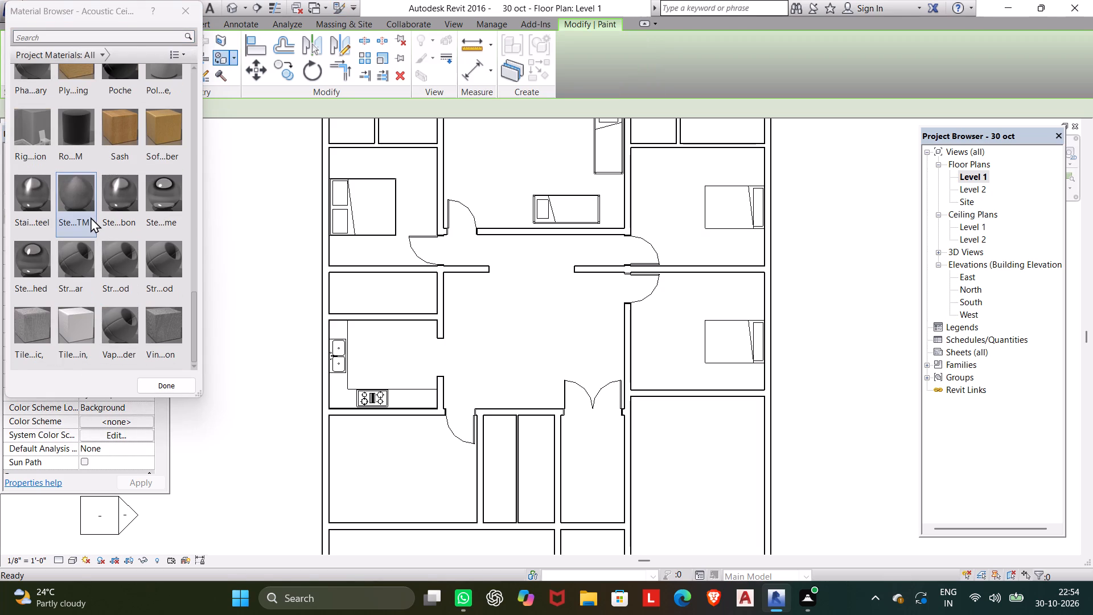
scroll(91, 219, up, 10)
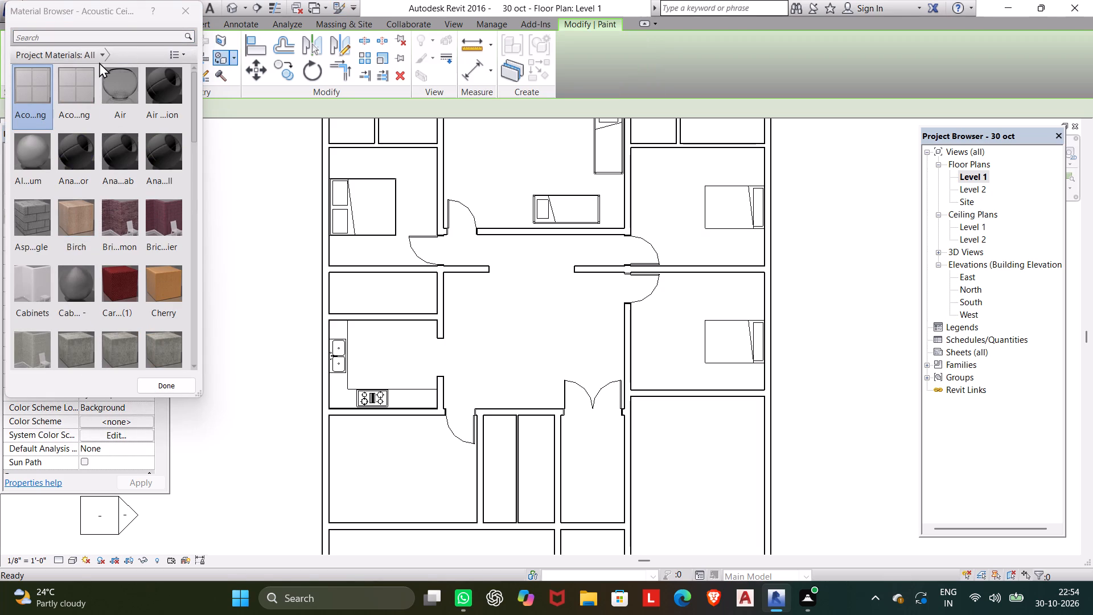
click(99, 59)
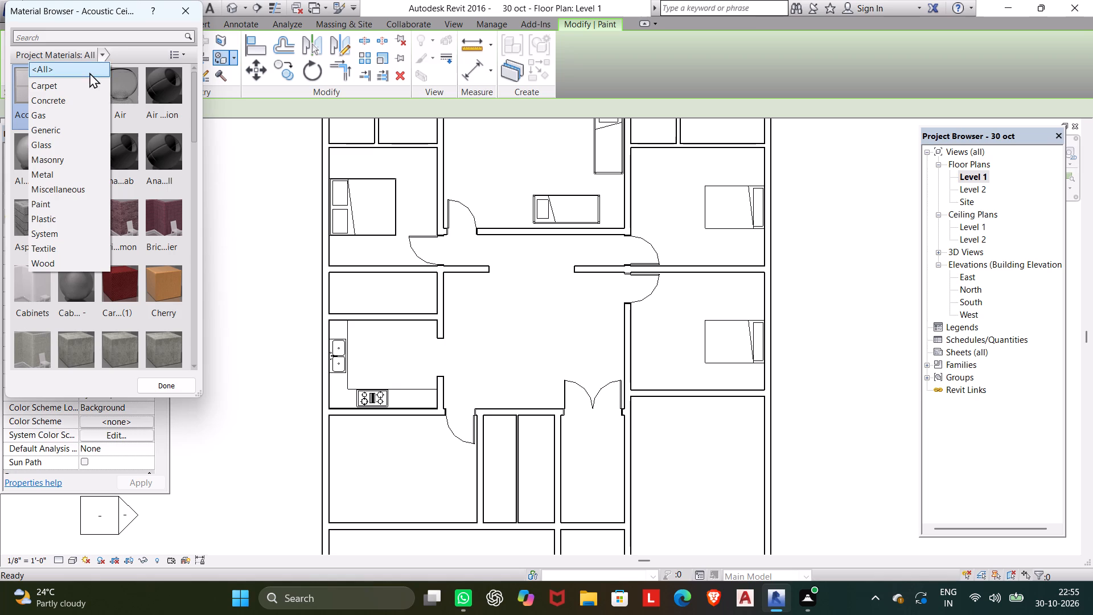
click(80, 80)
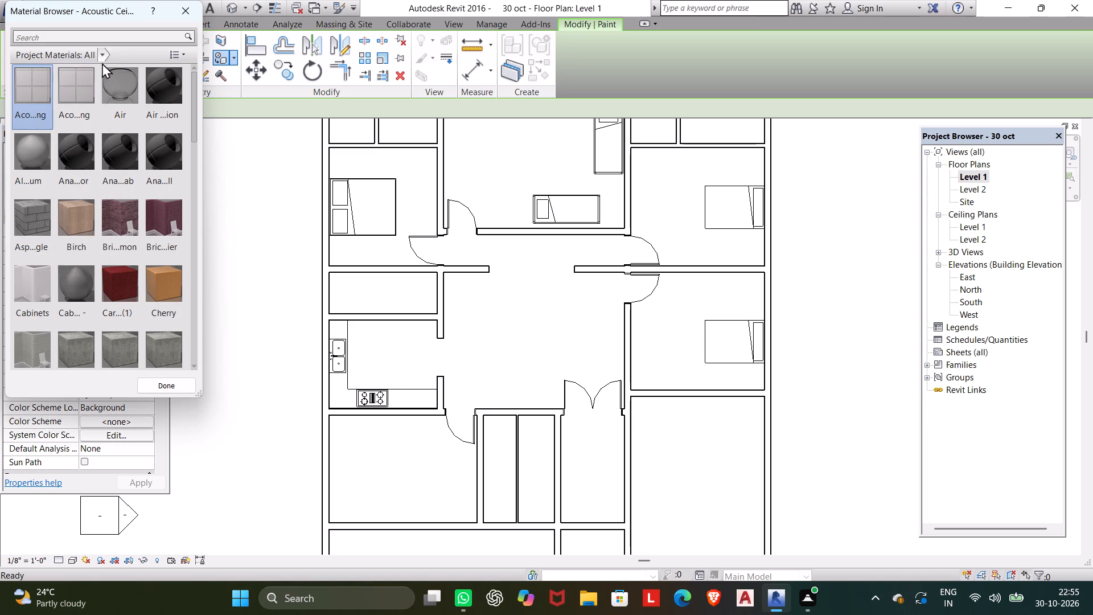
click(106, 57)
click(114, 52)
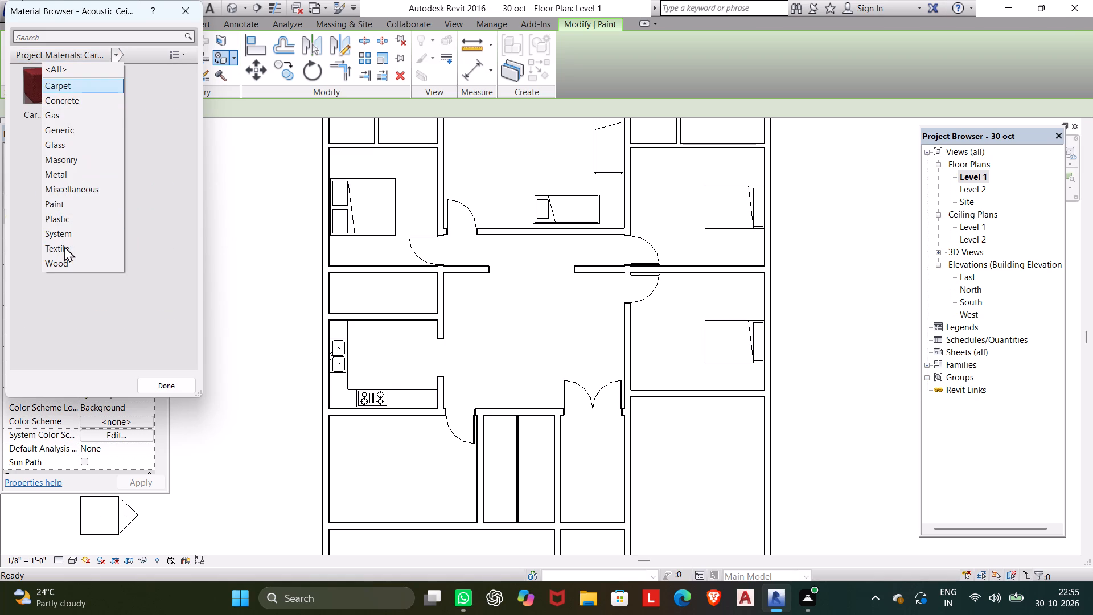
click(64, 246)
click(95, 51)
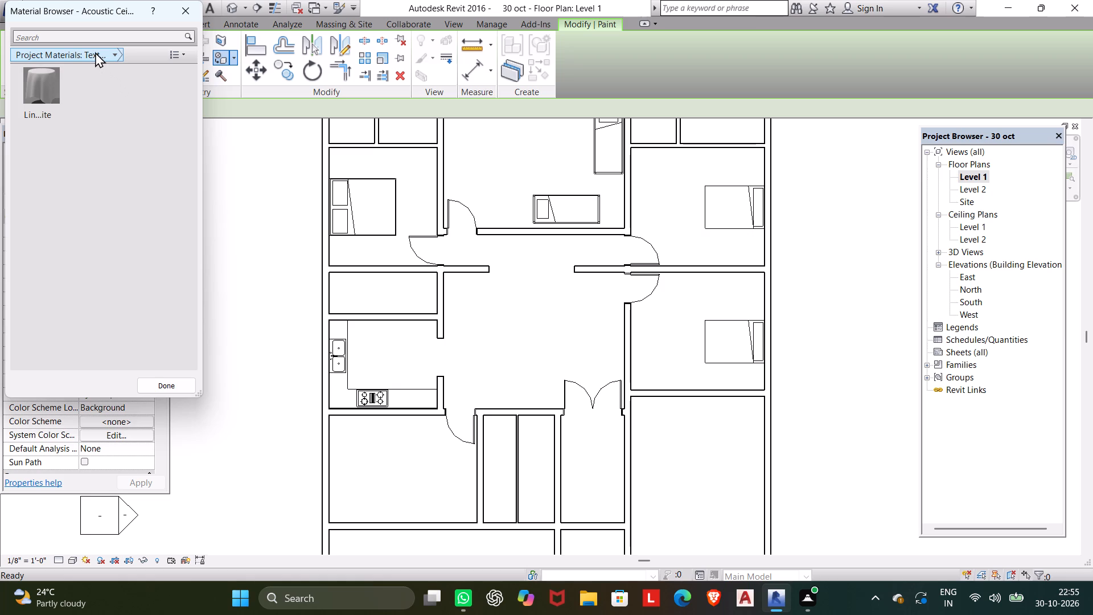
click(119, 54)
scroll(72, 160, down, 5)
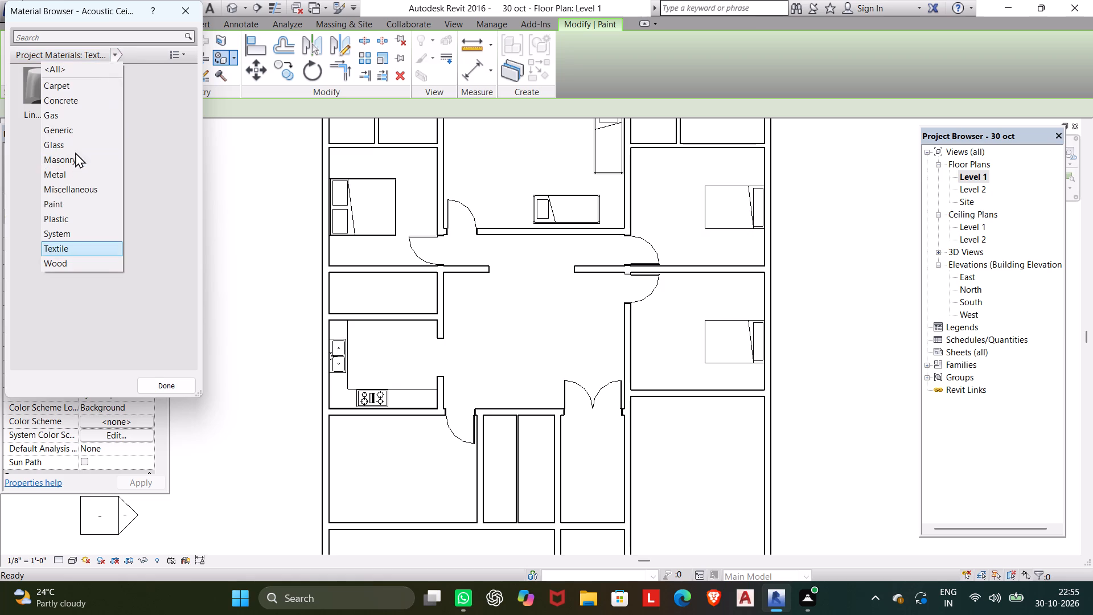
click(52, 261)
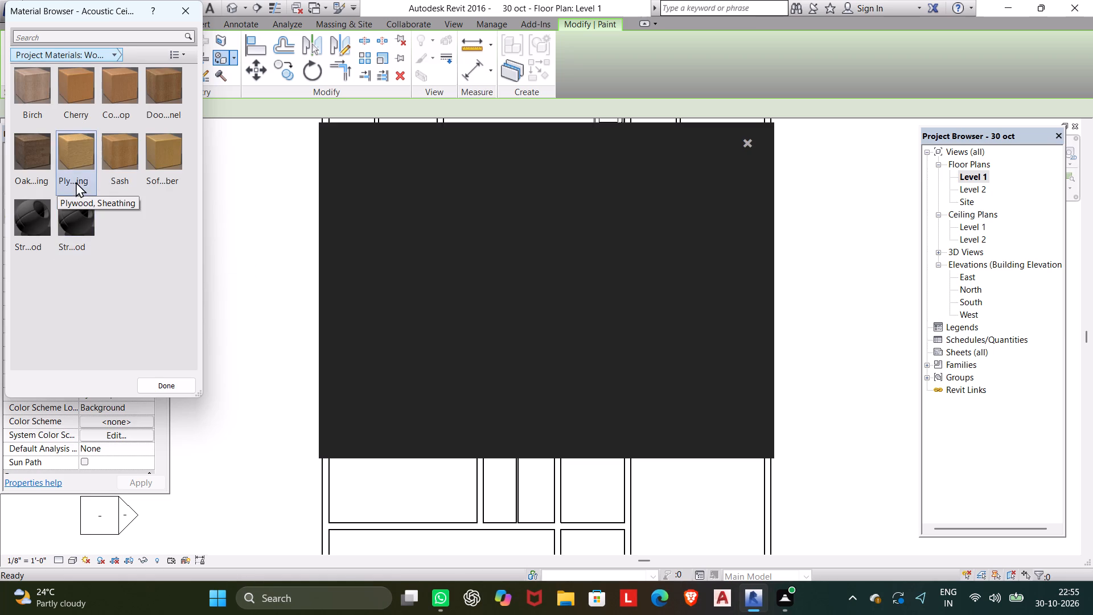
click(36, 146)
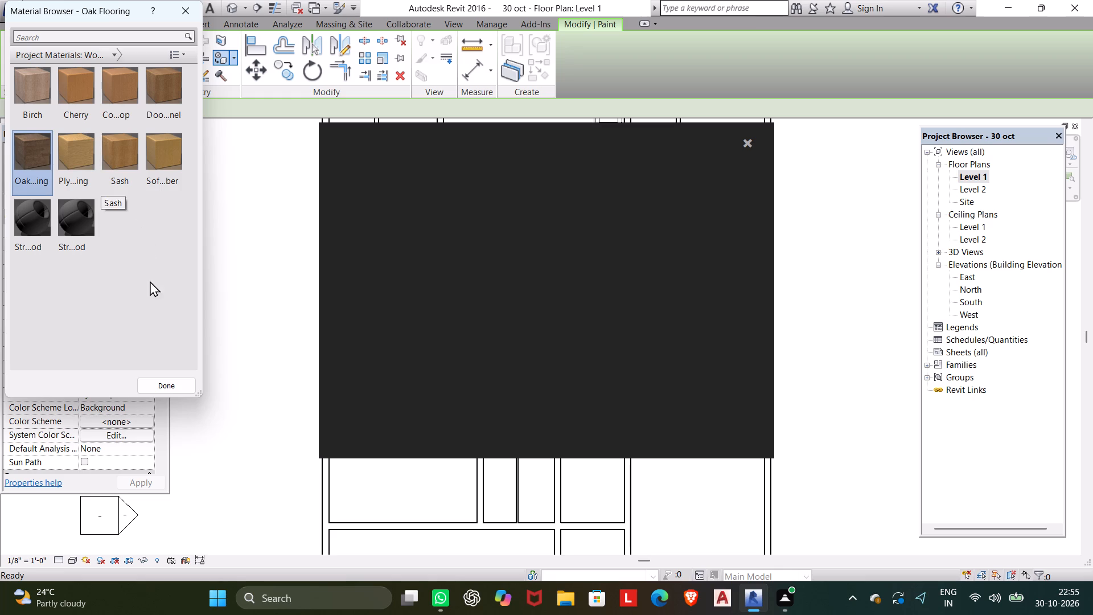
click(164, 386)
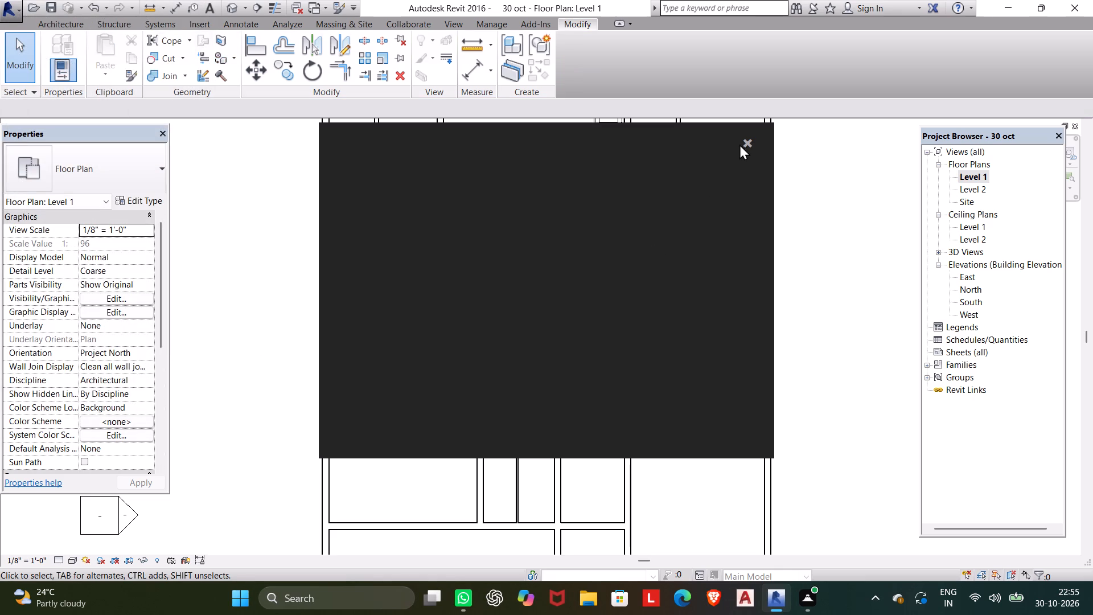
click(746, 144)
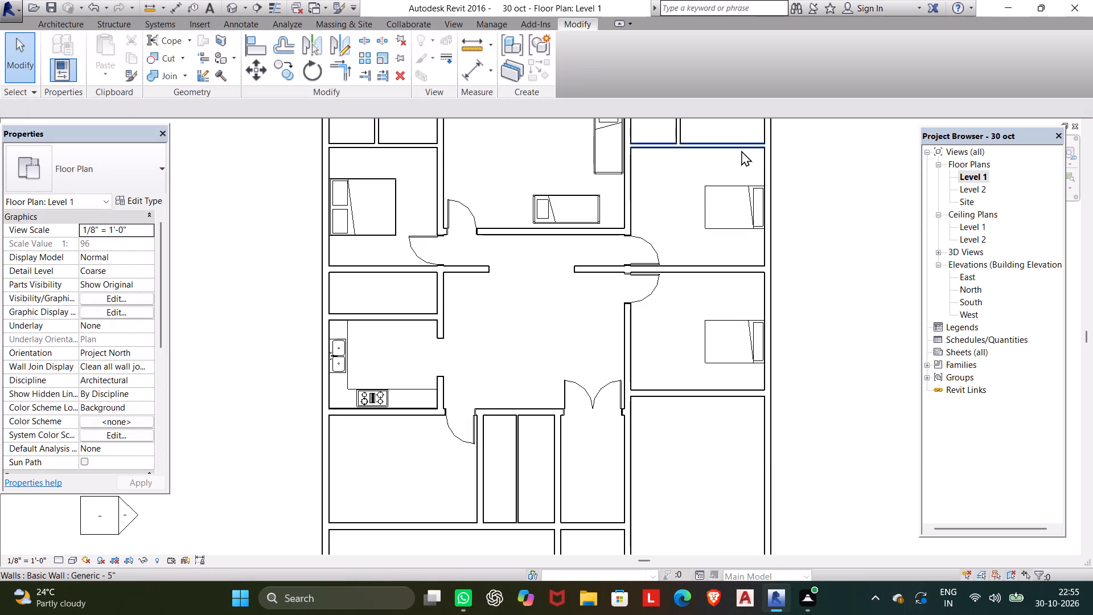
Select the floor slab beneath the house in the 3D view and open its type's layer structure for editing.
click(232, 6)
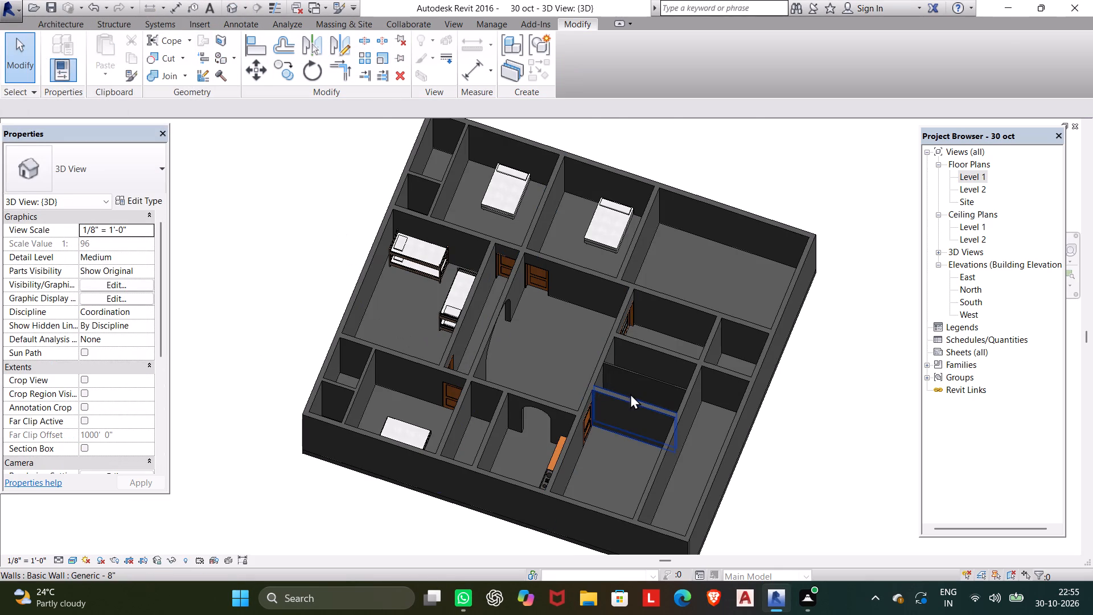
shift+middle_drag(611, 462, 623, 464)
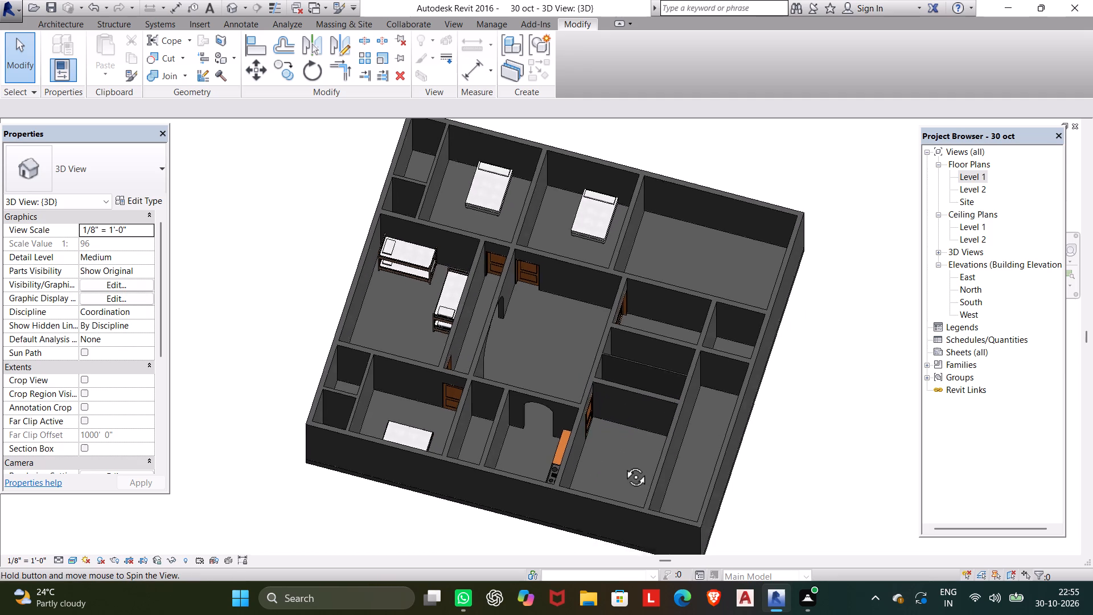
shift+middle_drag(623, 464, 608, 441)
click(528, 335)
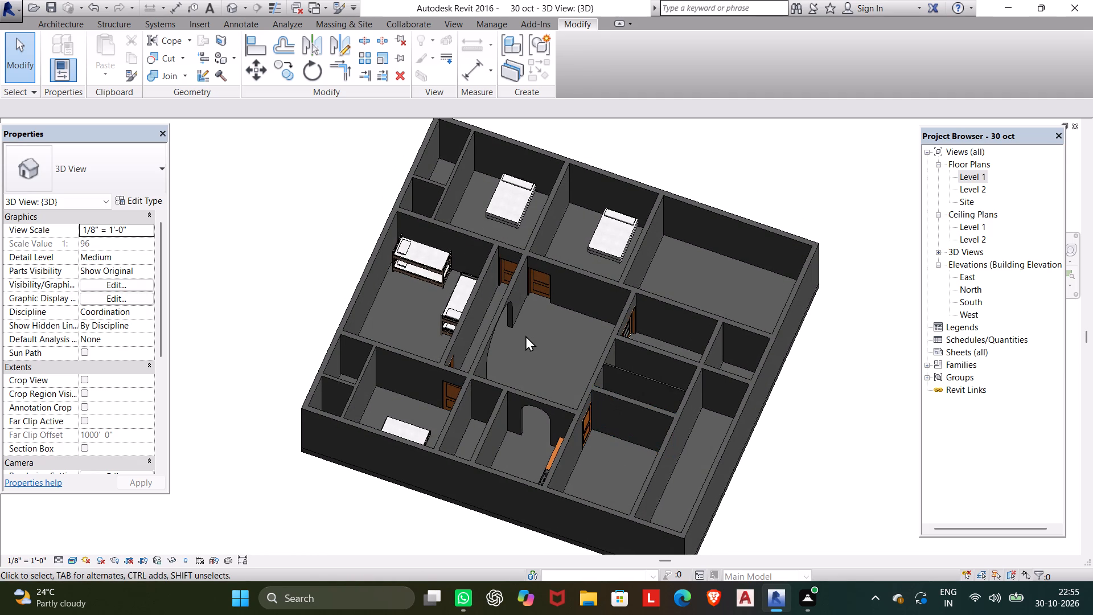
shift+middle_drag(558, 343, 510, 218)
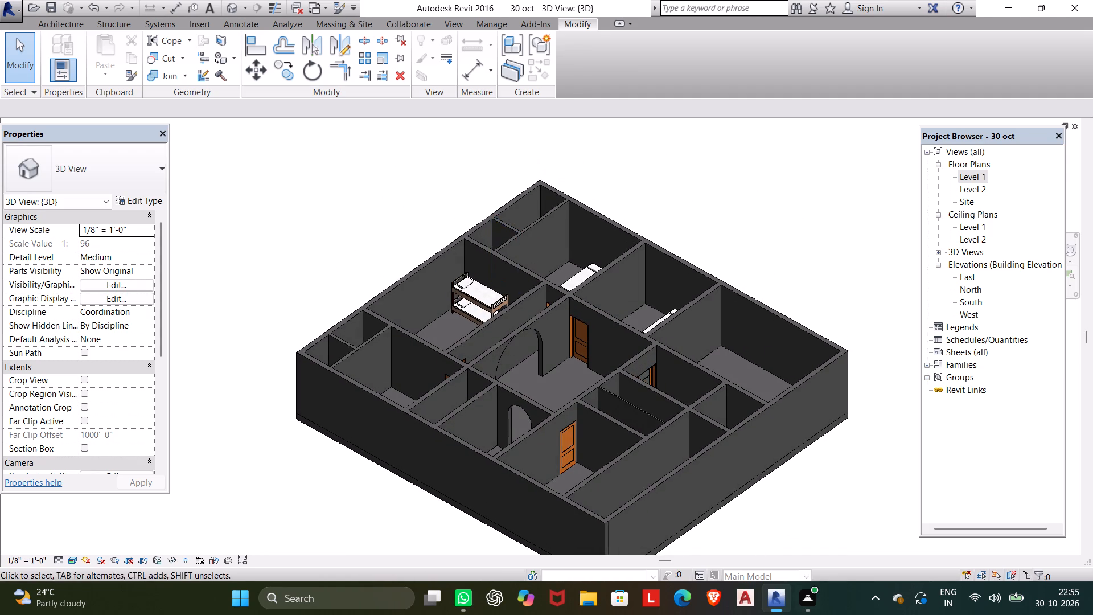
scroll(798, 507, down, 1)
middle_drag(798, 499, 723, 387)
shift+middle_drag(715, 398, 651, 315)
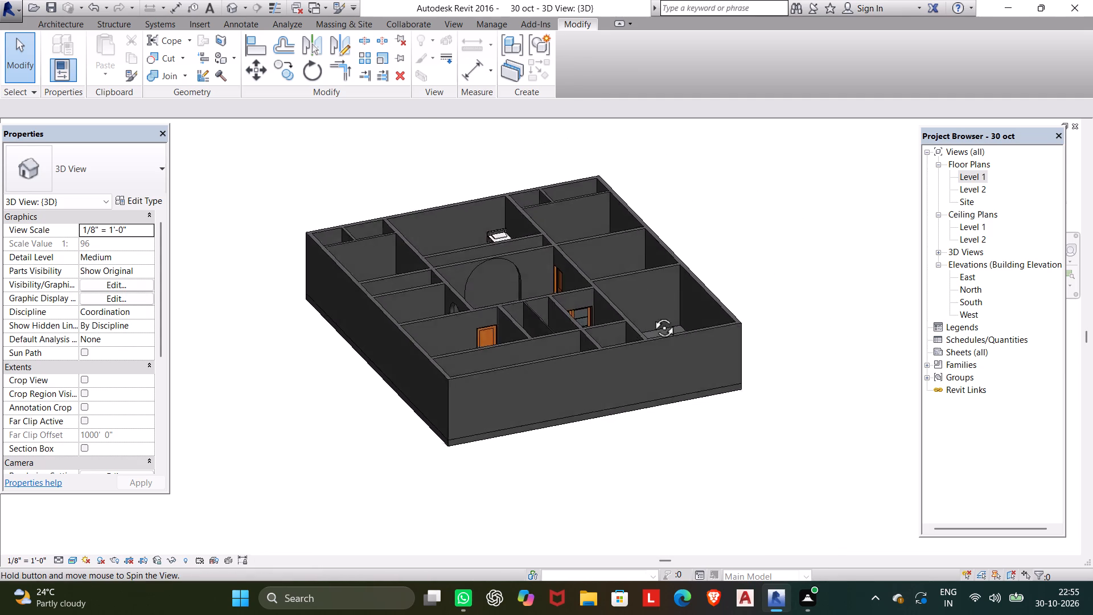
shift+middle_drag(651, 315, 639, 253)
click(634, 381)
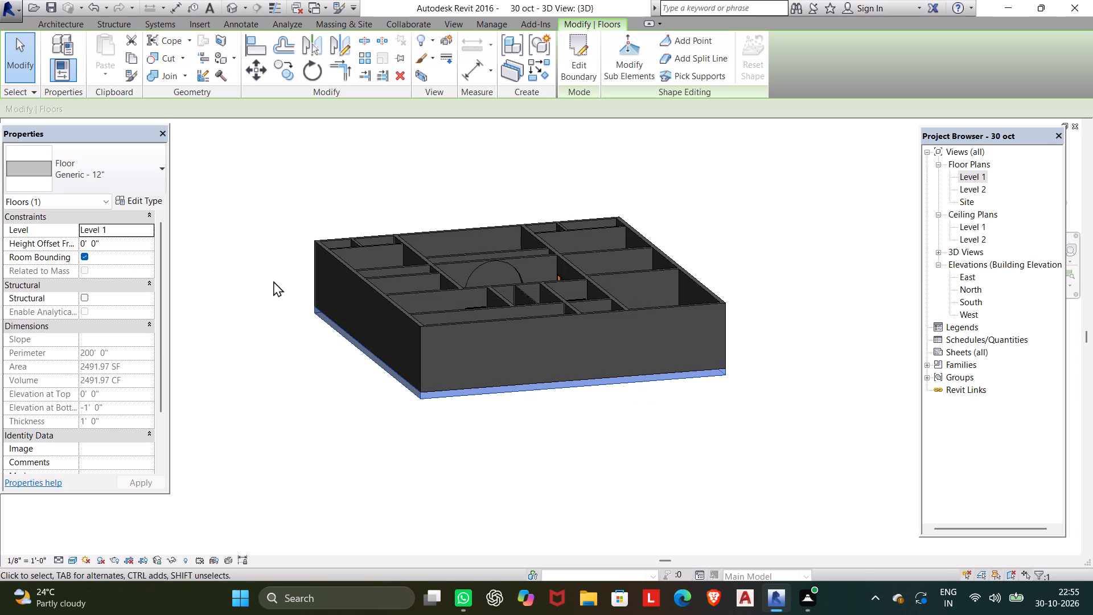
click(124, 200)
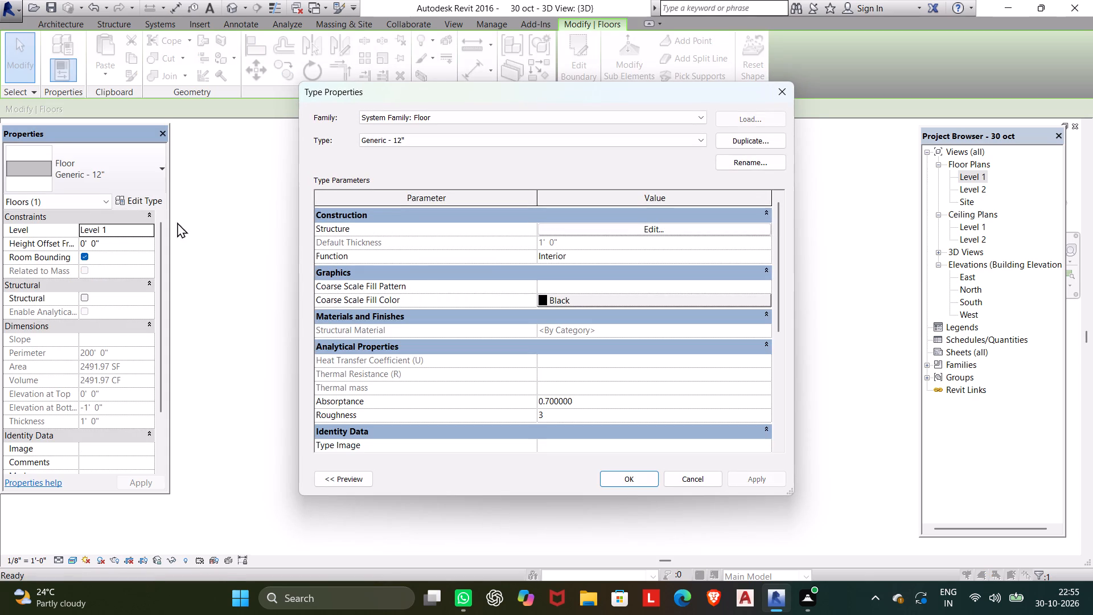
click(699, 231)
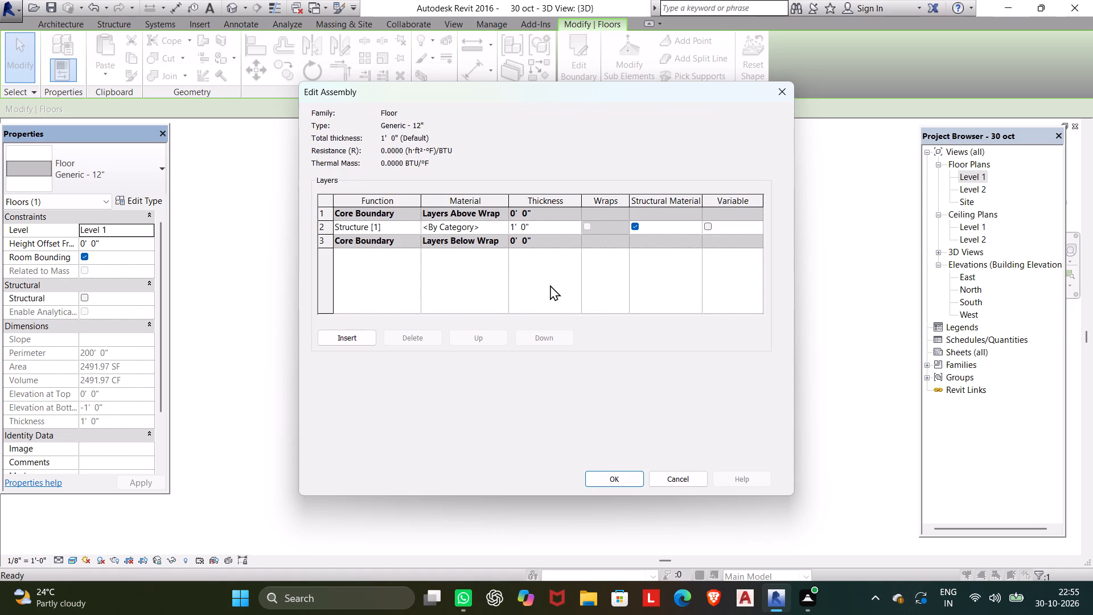
Set the thickness of the floor type's Structure layer to .5' and accept the type changes.
click(533, 218)
click(535, 231)
click(535, 231)
drag(535, 231, 504, 233)
key(period)
text(5')
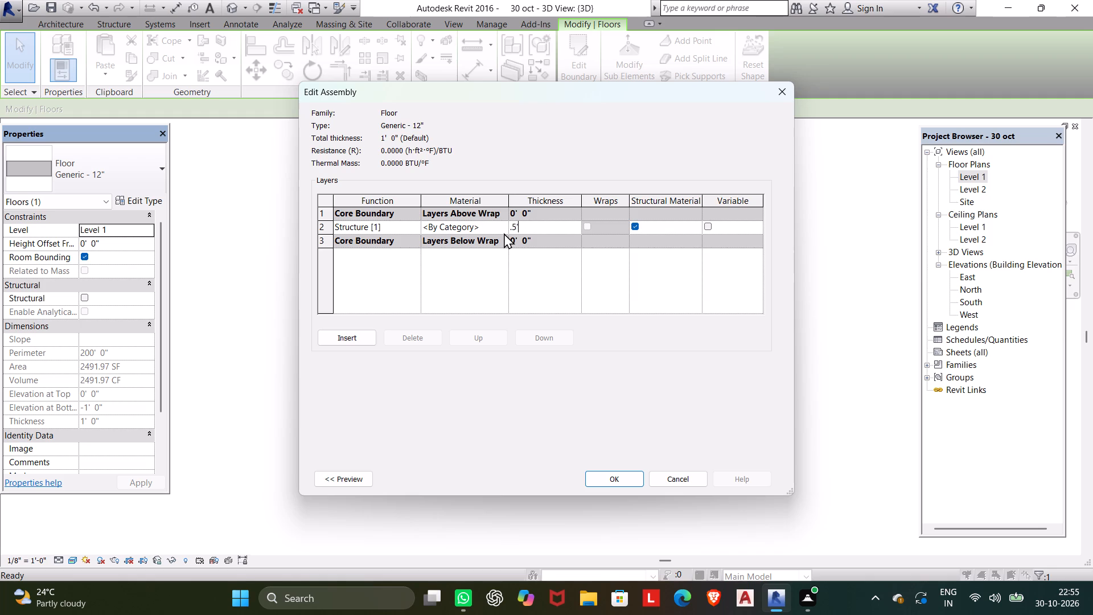
key(Return)
click(613, 482)
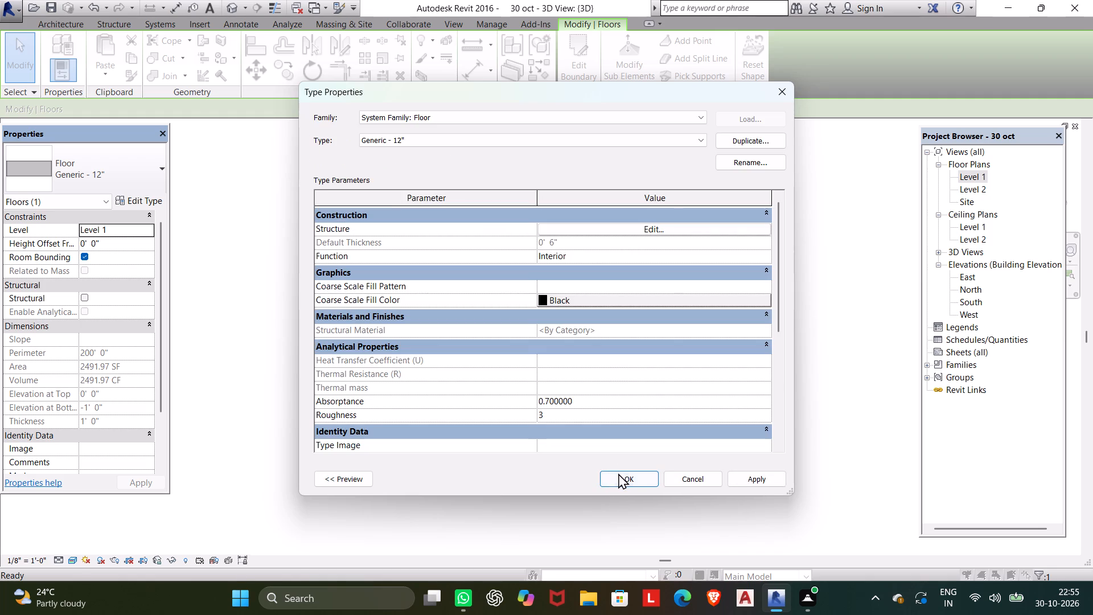
click(618, 473)
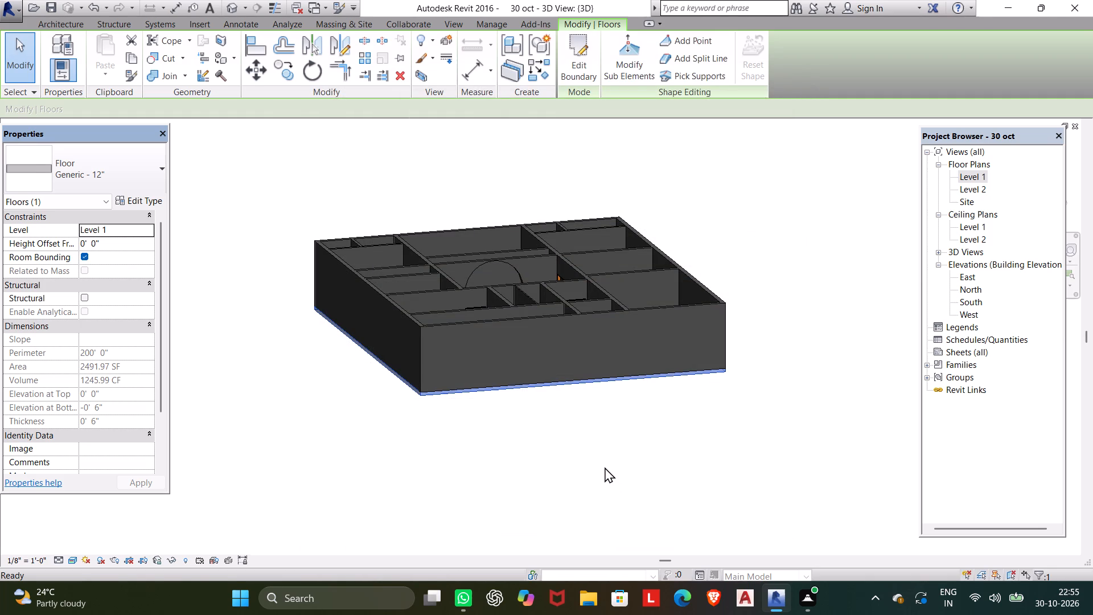
click(588, 448)
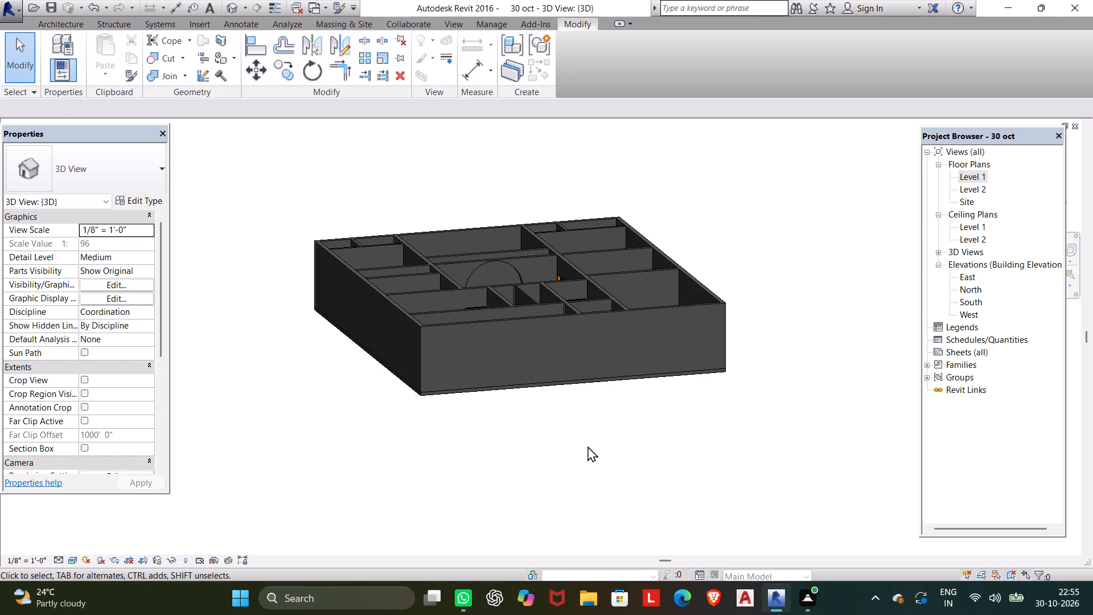
Select the floor slab again and open the material choices for its type's Structure layer.
middle_drag(587, 446, 445, 555)
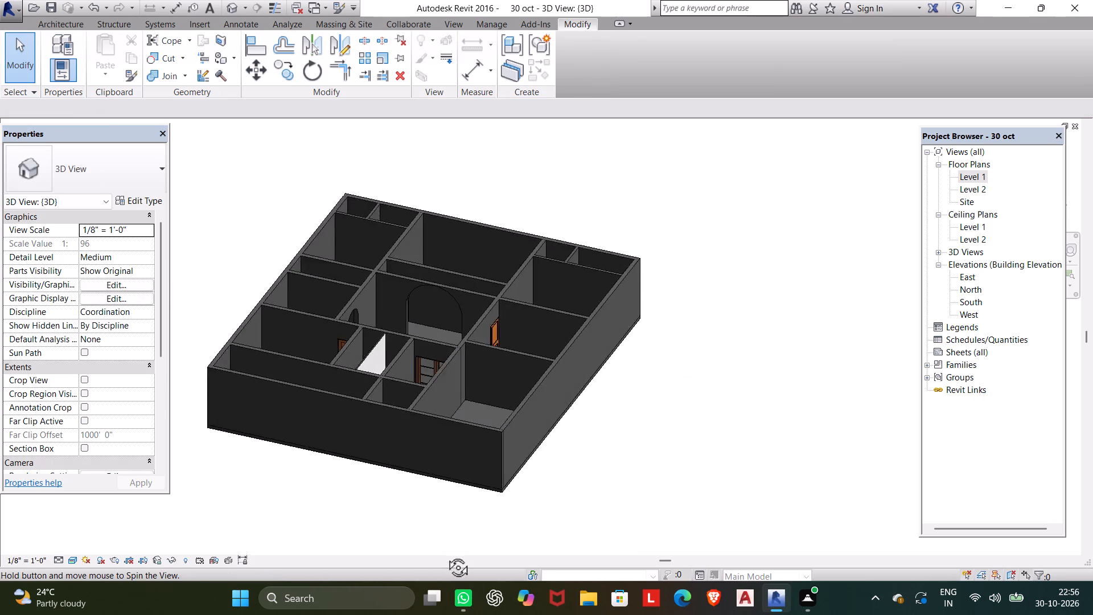
middle_drag(445, 555, 535, 471)
click(533, 397)
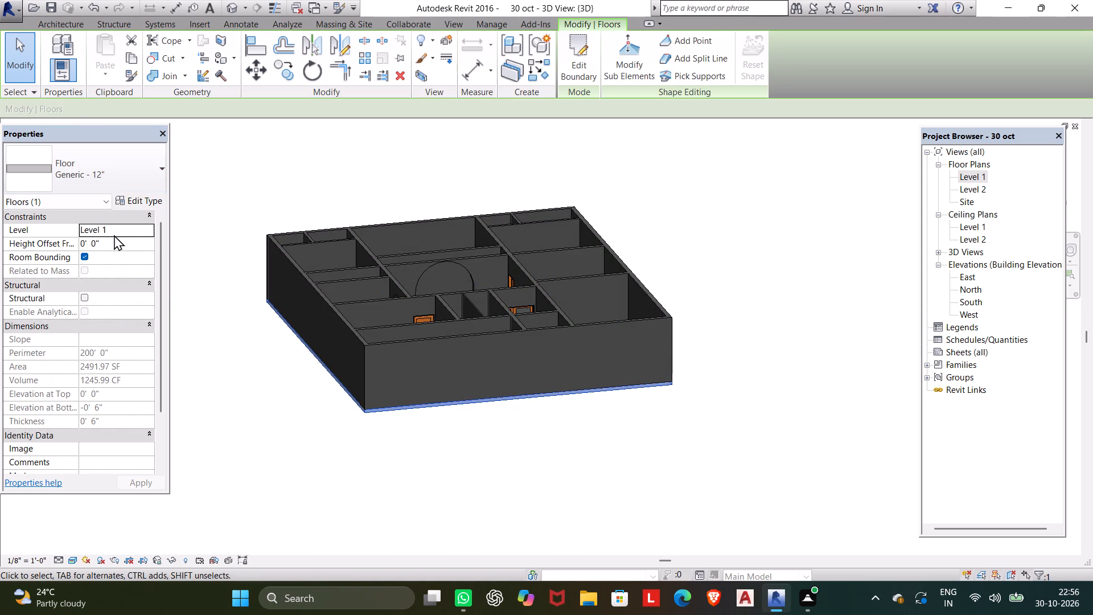
click(135, 200)
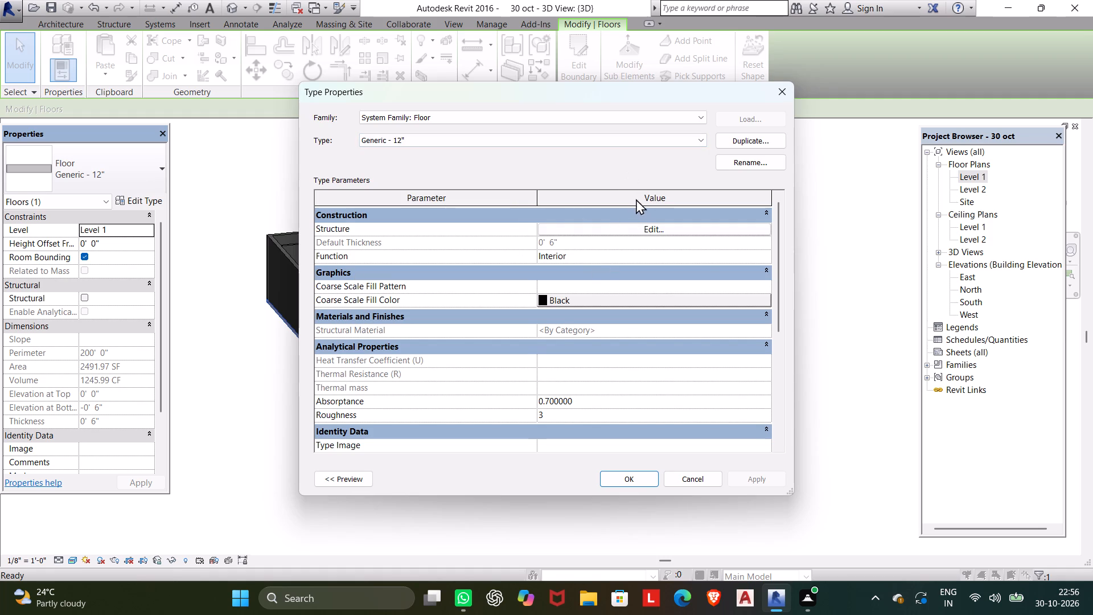
click(645, 232)
click(460, 222)
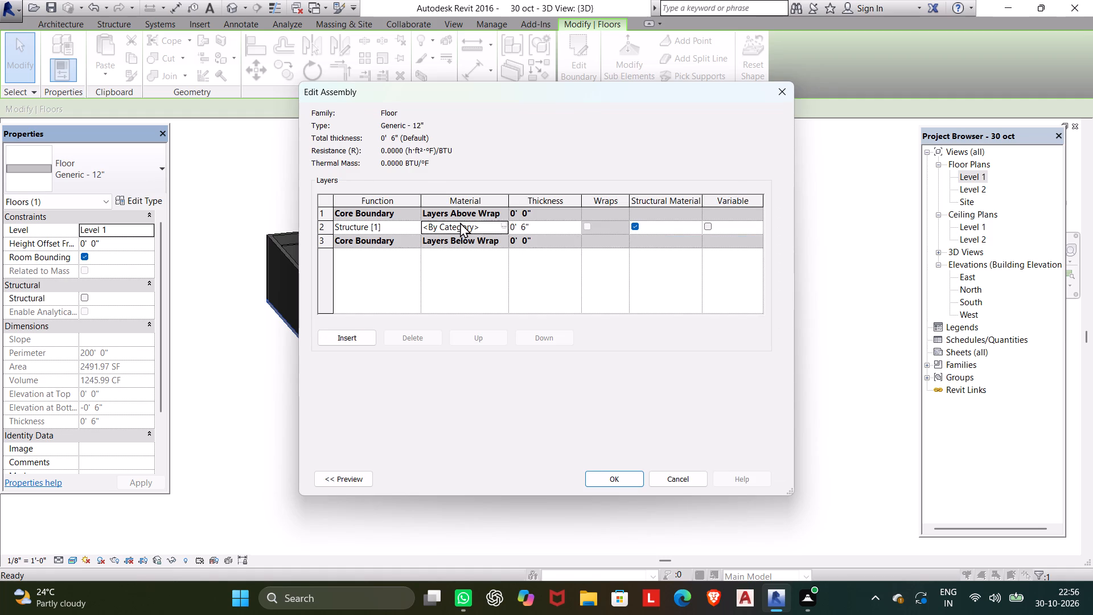
click(504, 225)
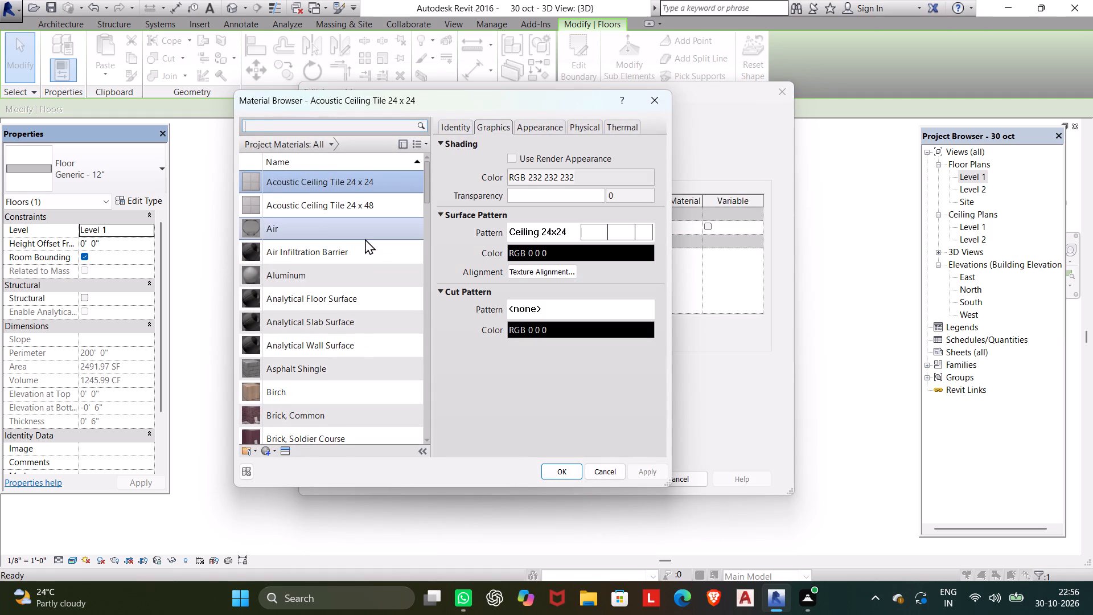
Look through the project materials for a suitable flooring material.
scroll(365, 239, down, 5)
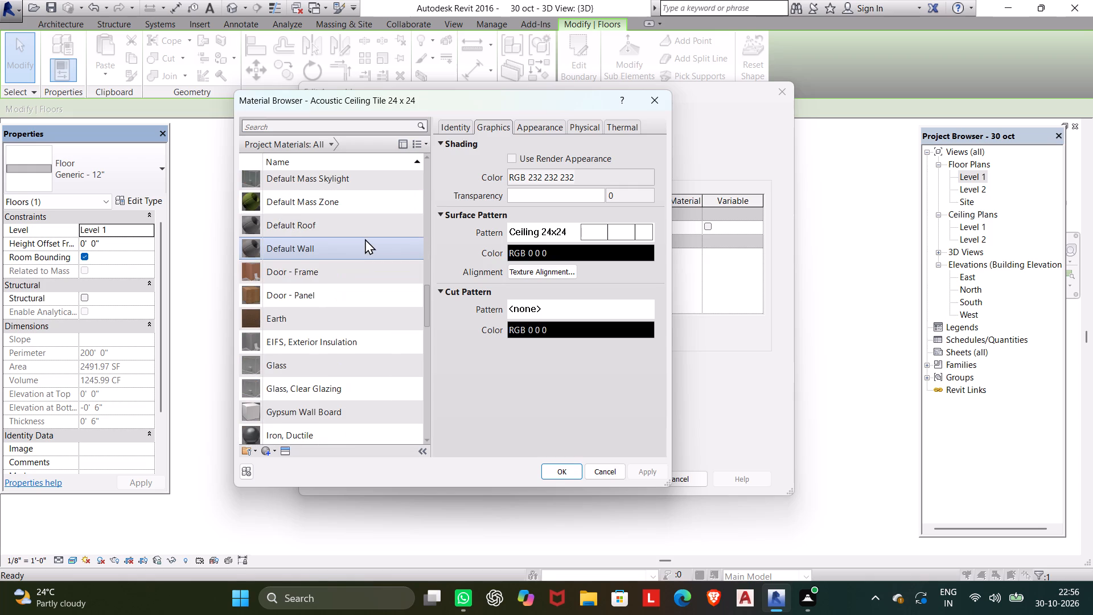
scroll(365, 239, down, 7)
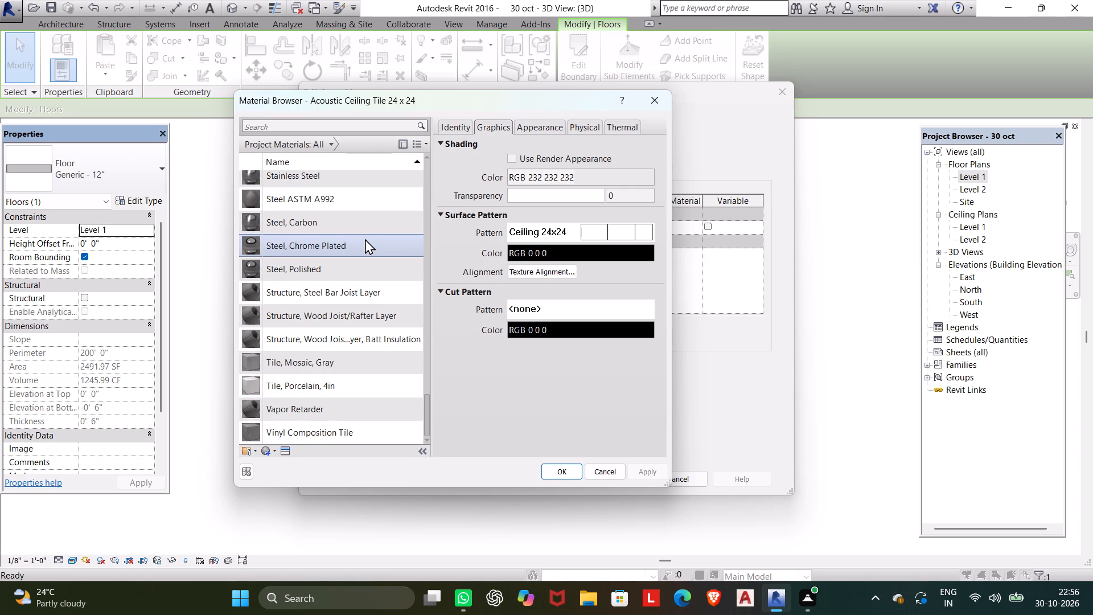
scroll(365, 239, down, 3)
scroll(365, 239, up, 12)
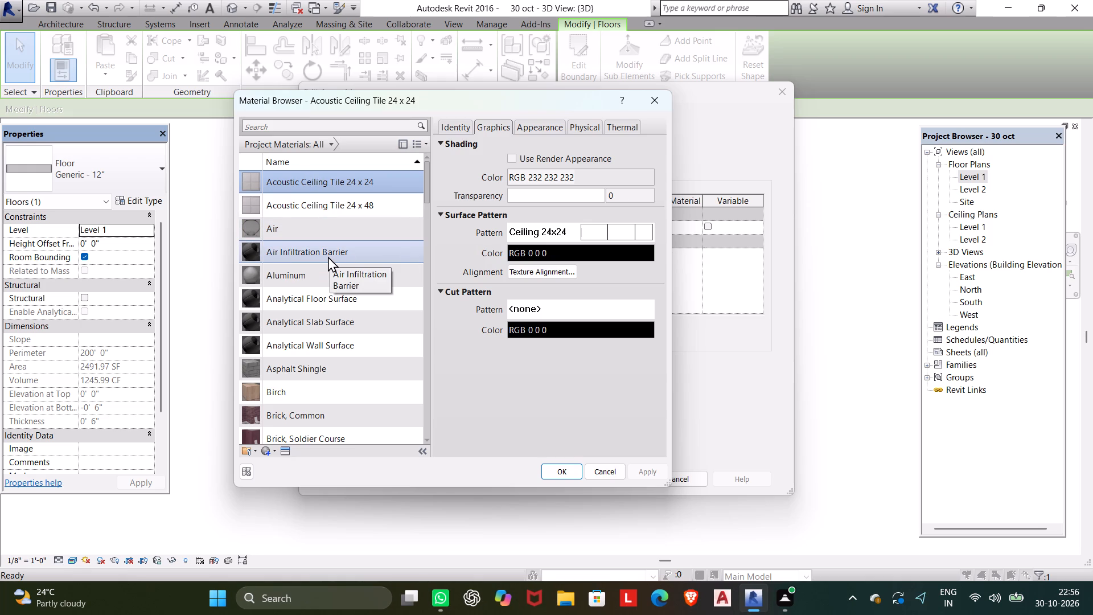
scroll(327, 259, down, 3)
scroll(327, 260, up, 1)
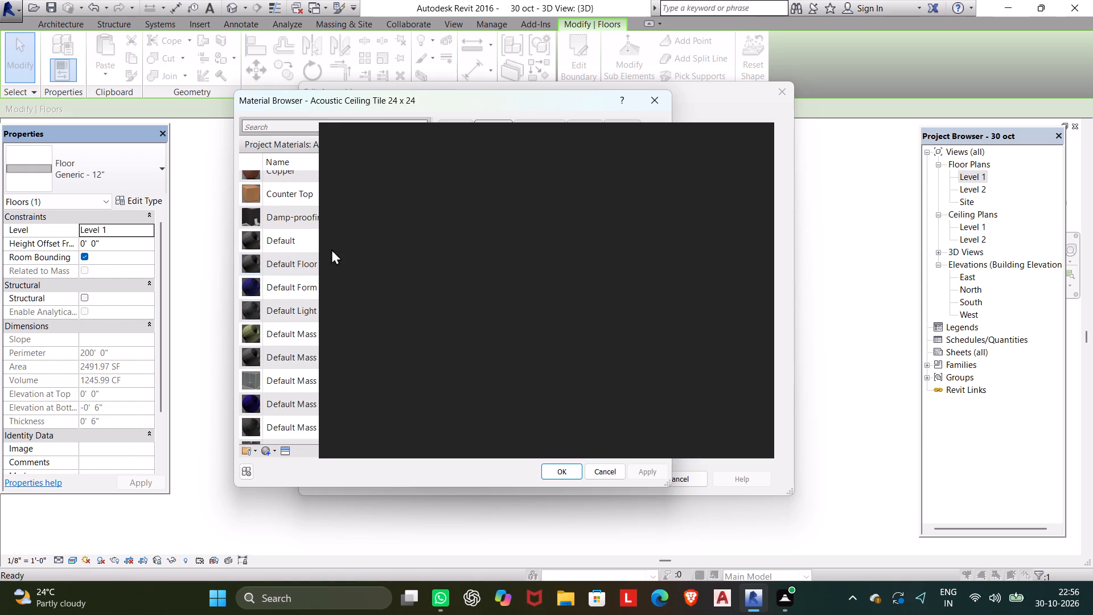
click(744, 143)
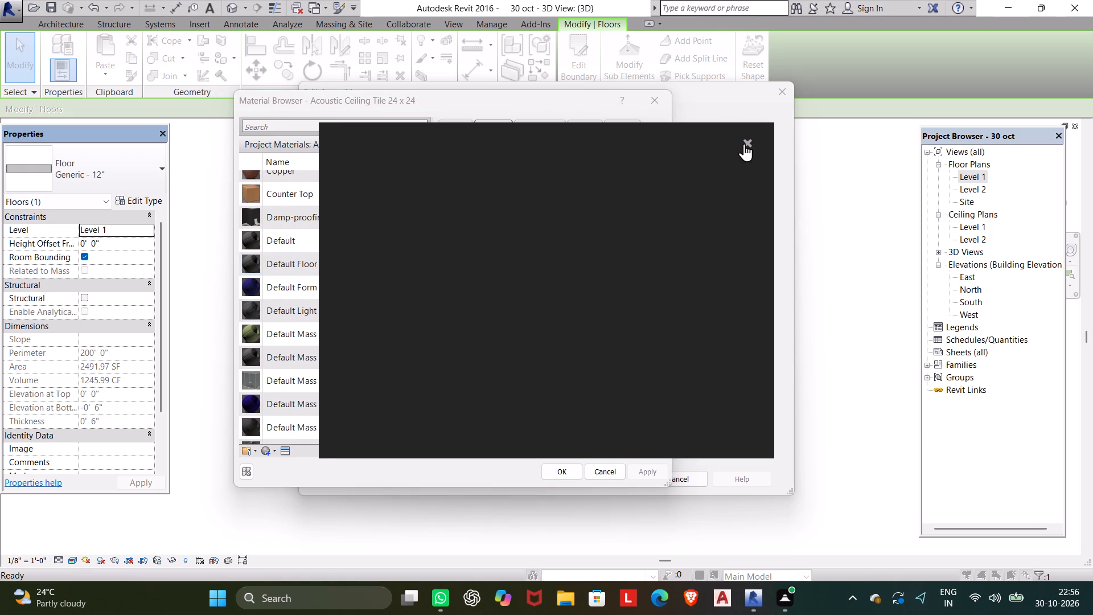
scroll(318, 268, down, 2)
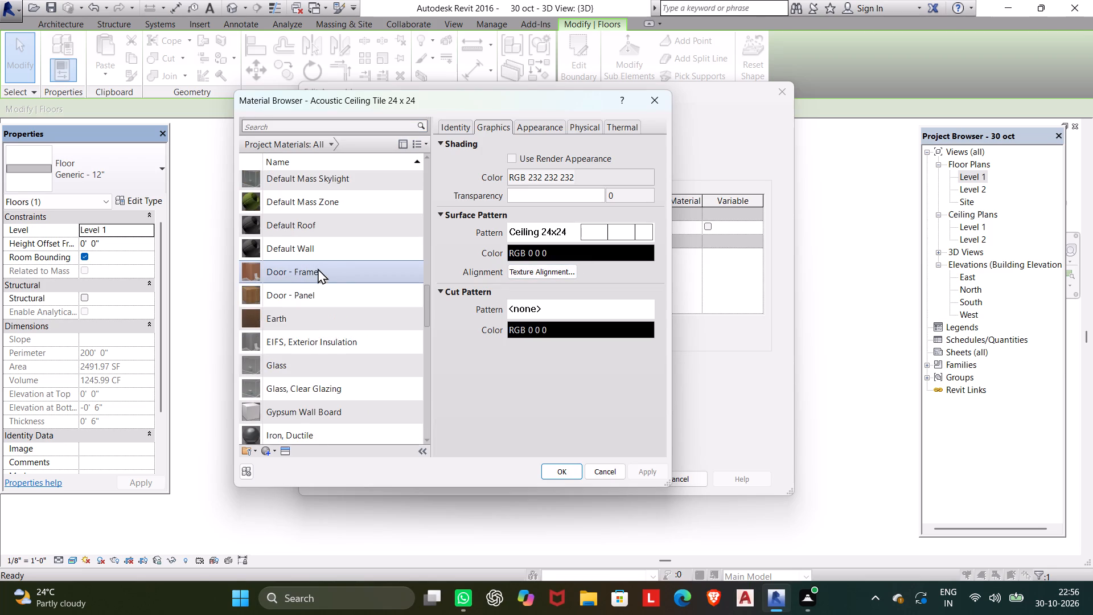
scroll(318, 268, down, 11)
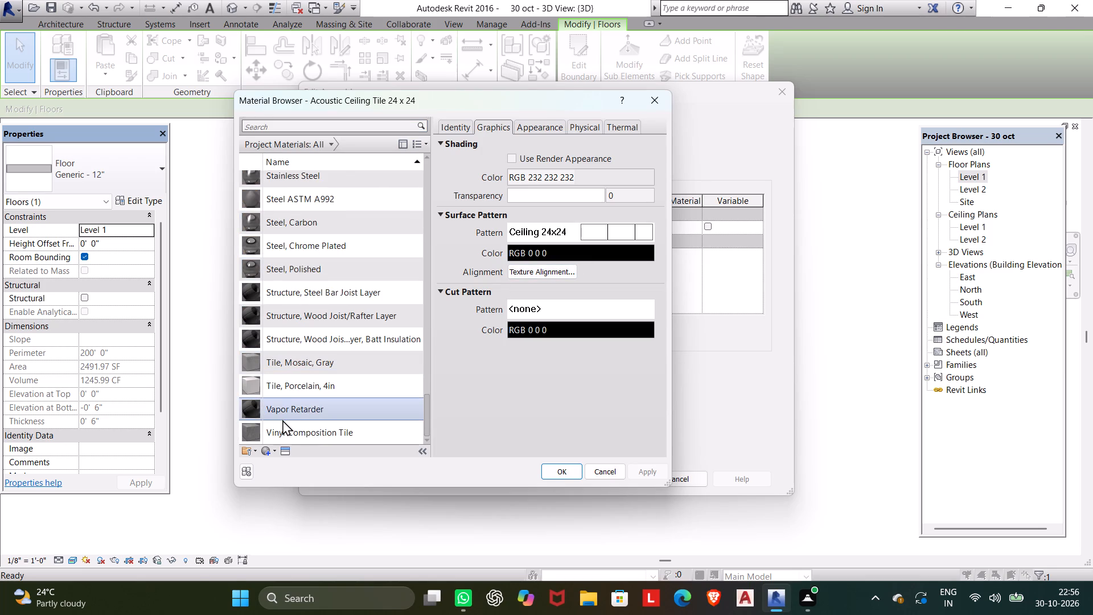
scroll(311, 265, up, 2)
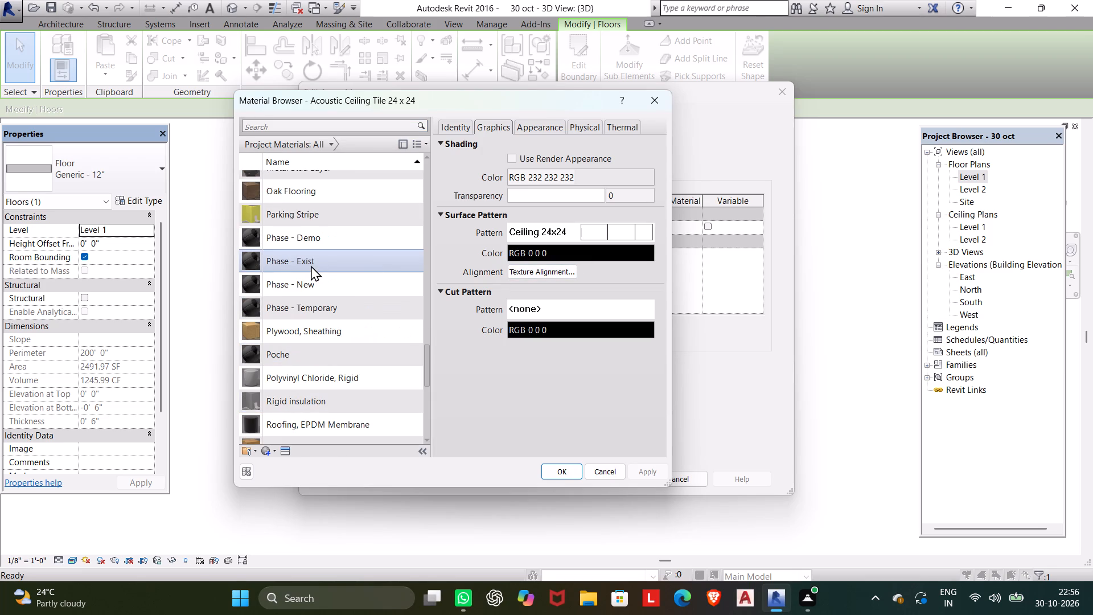
scroll(311, 265, up, 3)
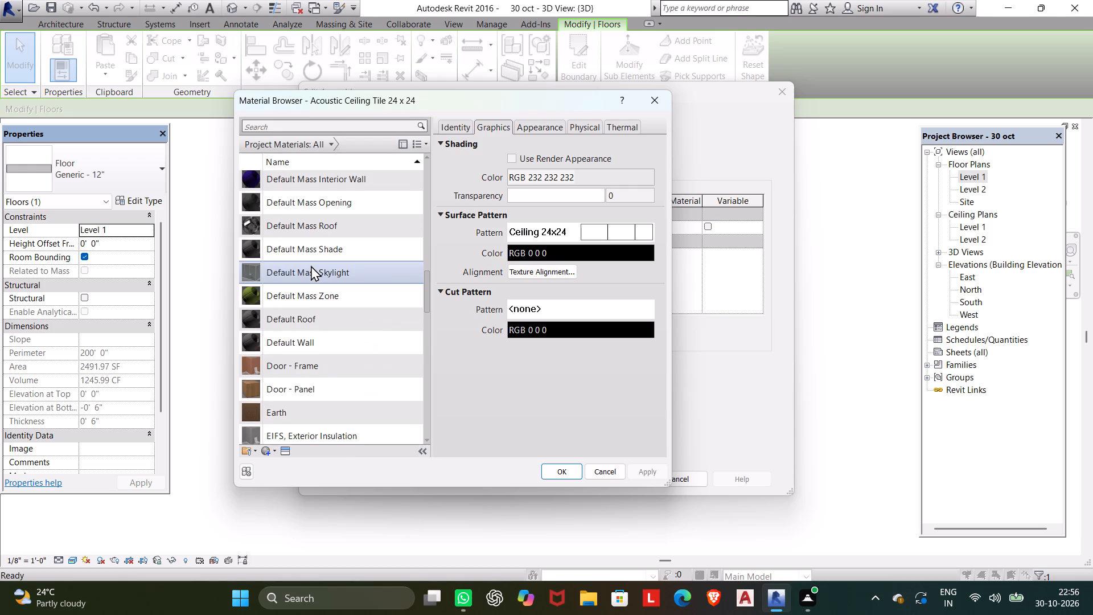
scroll(311, 265, up, 4)
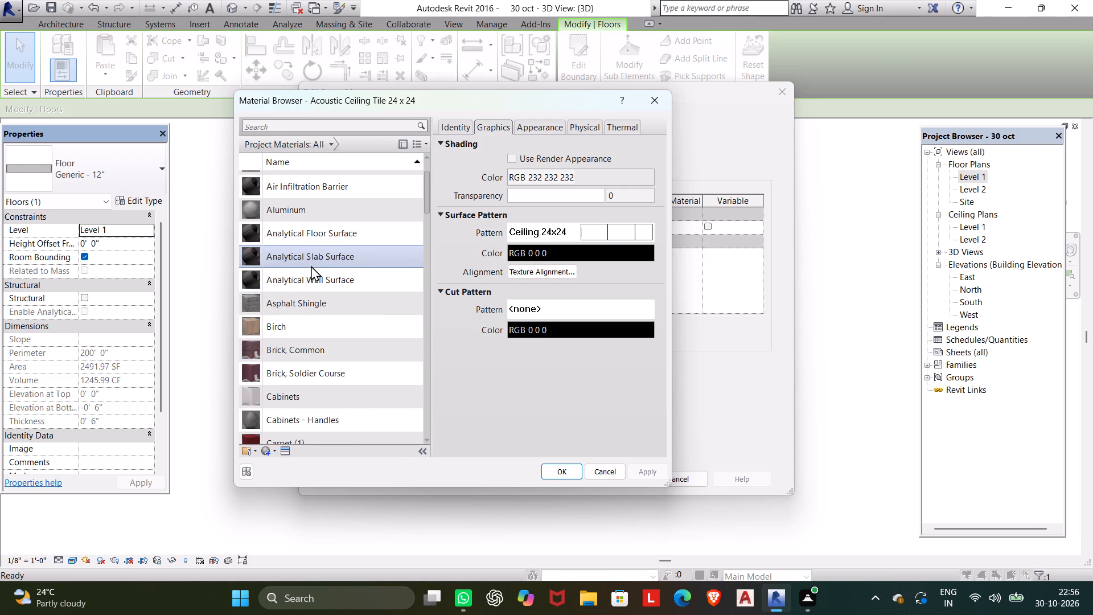
scroll(311, 265, up, 7)
Search the project materials for "flo" and assign Oak Flooring to the floor type's Structure layer.
click(353, 130)
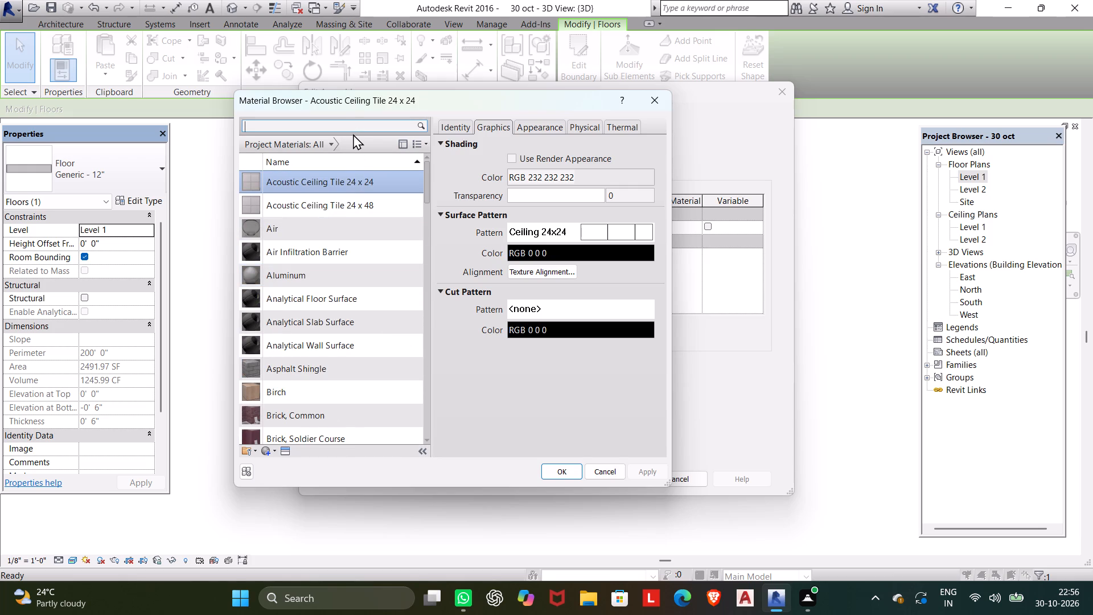
key(f)
key(l)
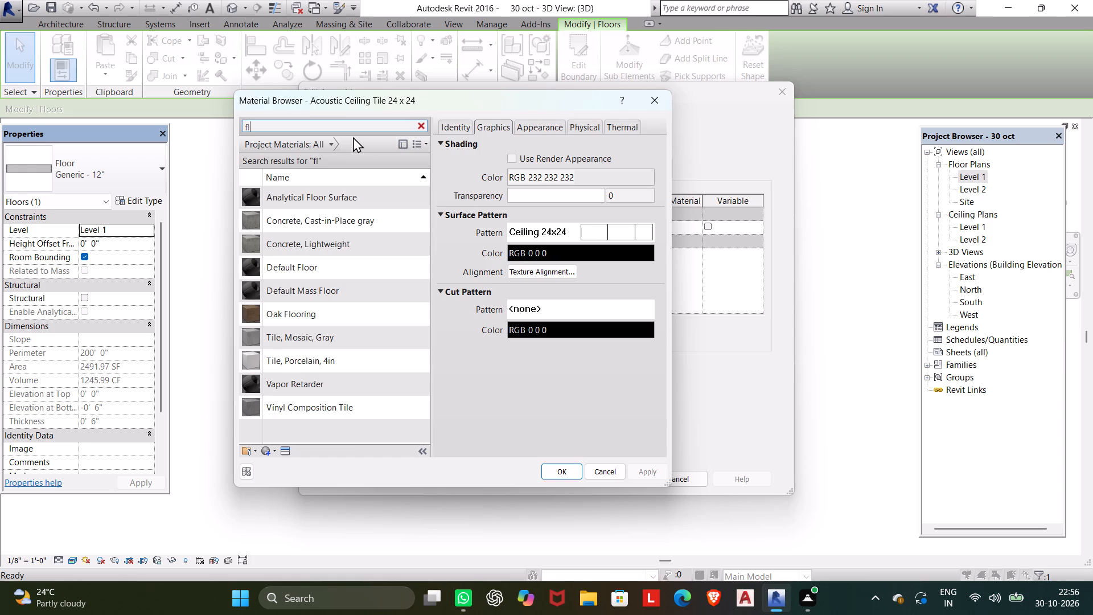
key(o)
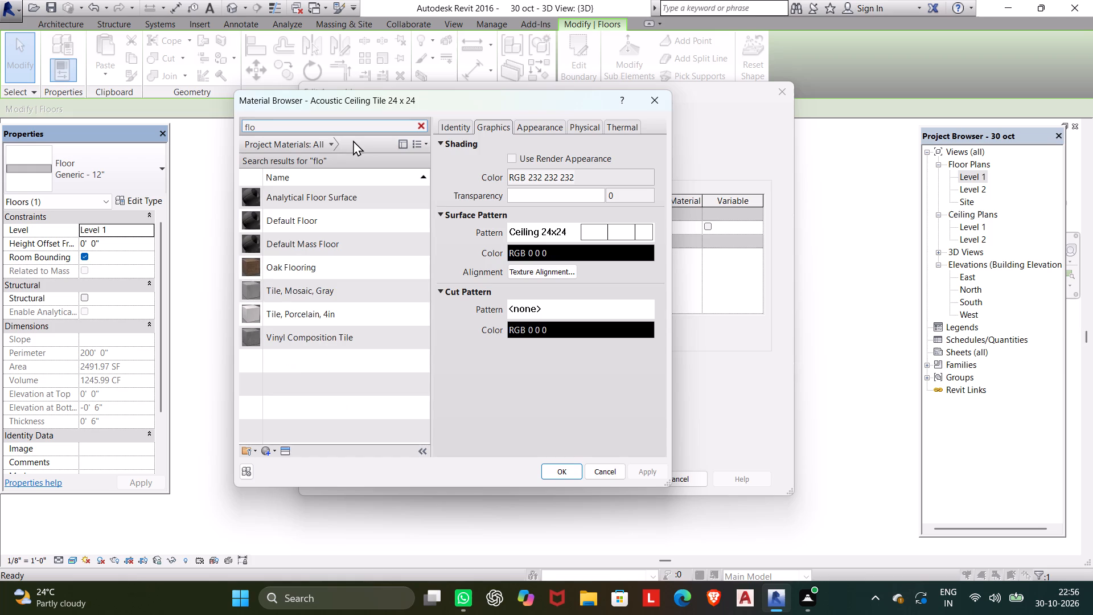
click(334, 270)
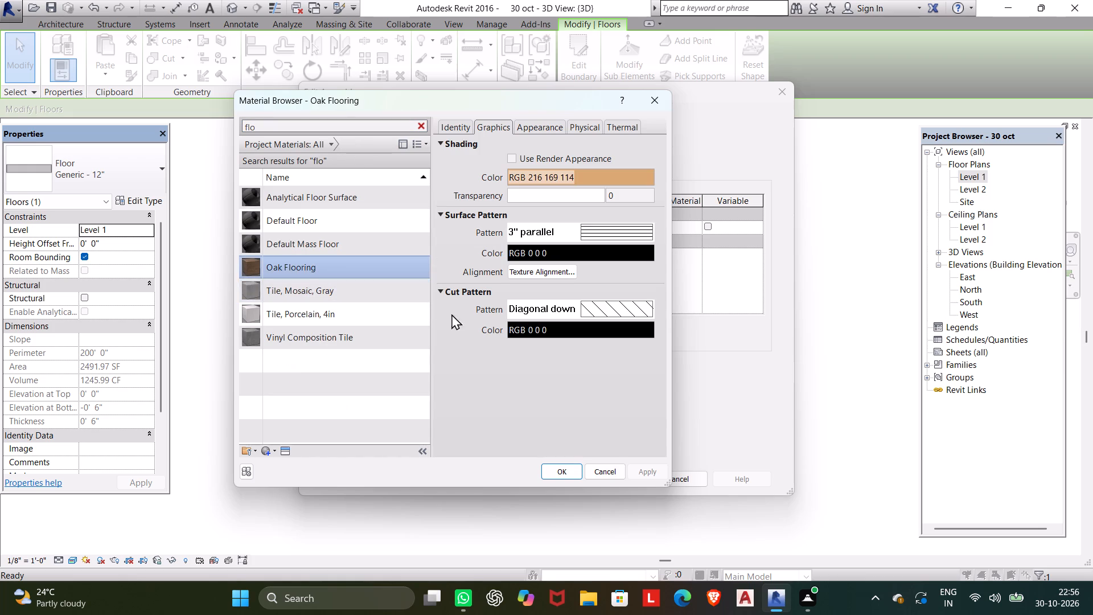
click(559, 471)
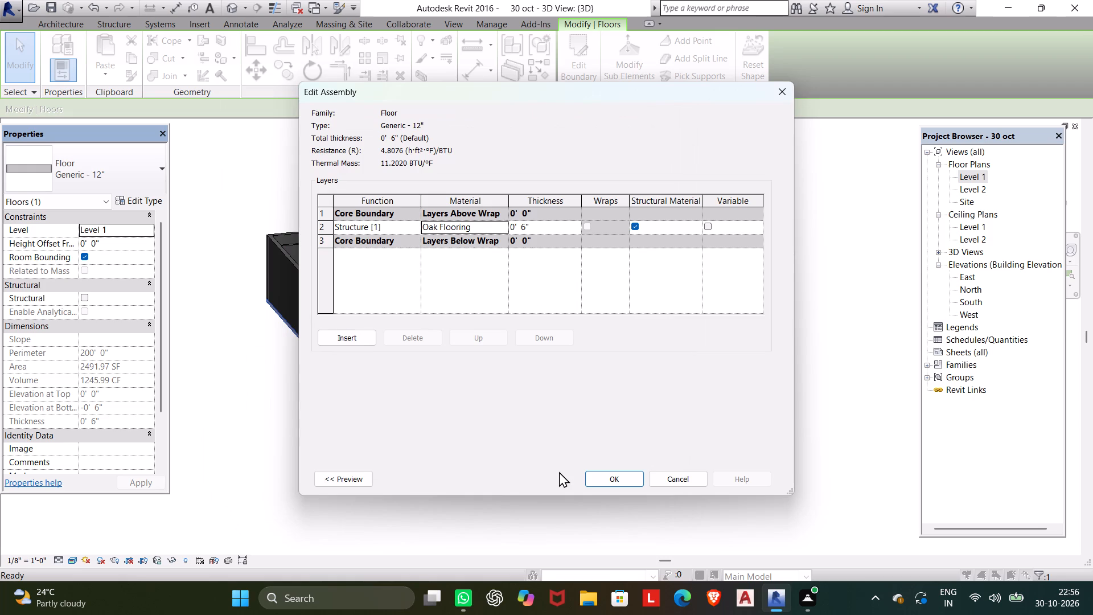
click(599, 478)
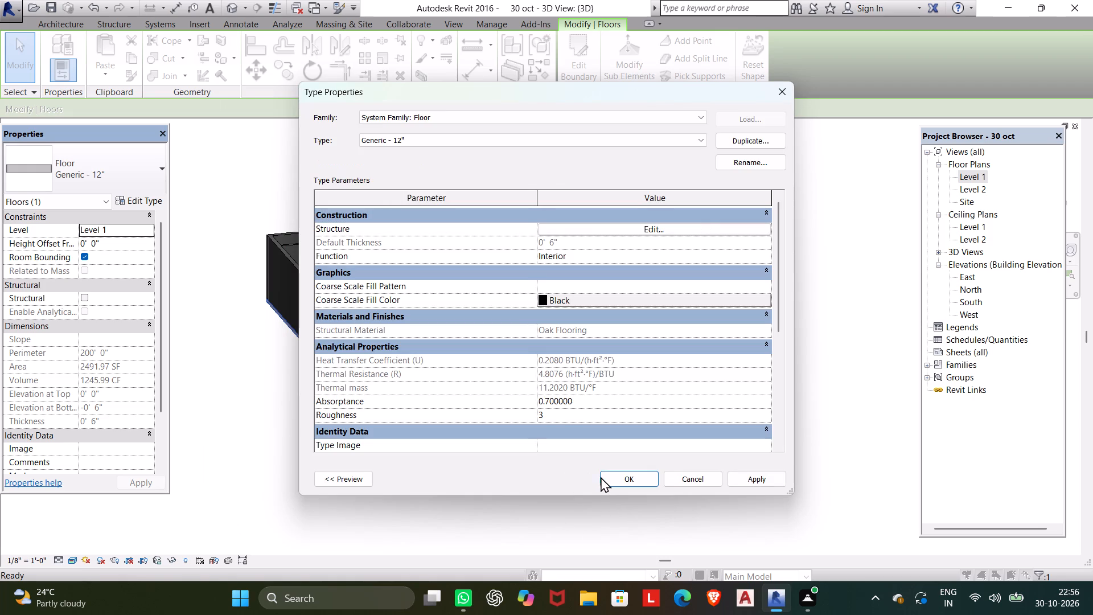
click(763, 481)
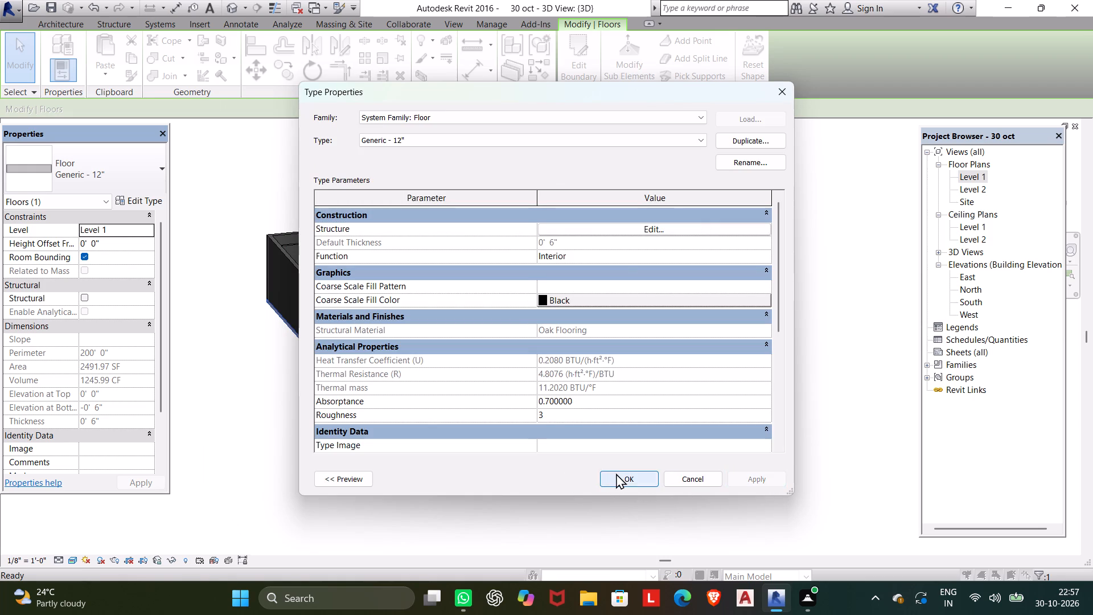
click(616, 473)
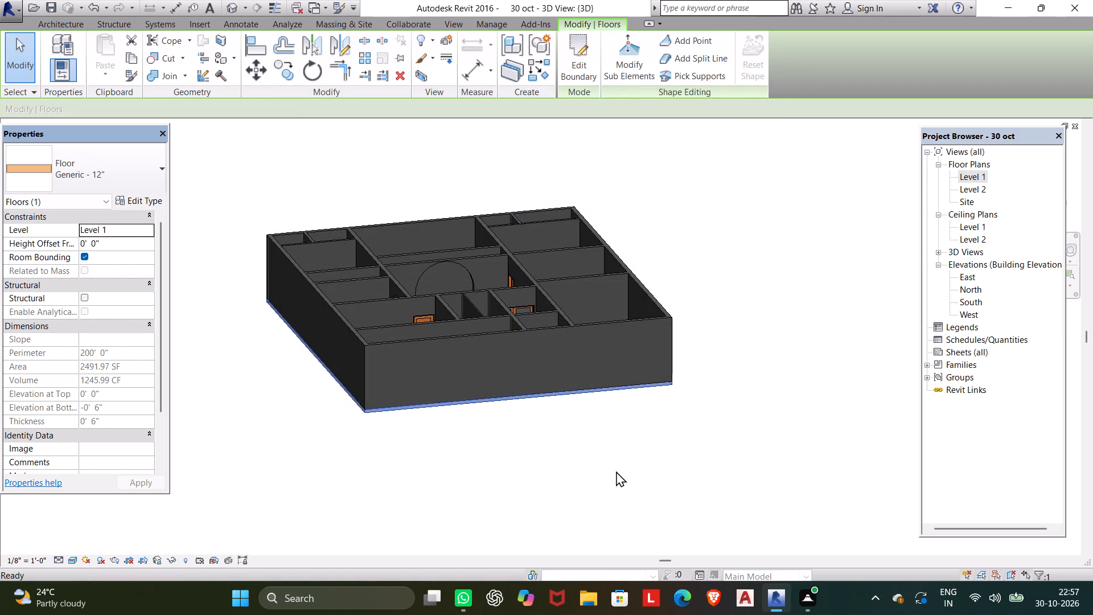
Deselect the floor and examine its finish across the rooms from several sides in the 3D view.
shift+middle_drag(616, 471, 462, 588)
key(Escape)
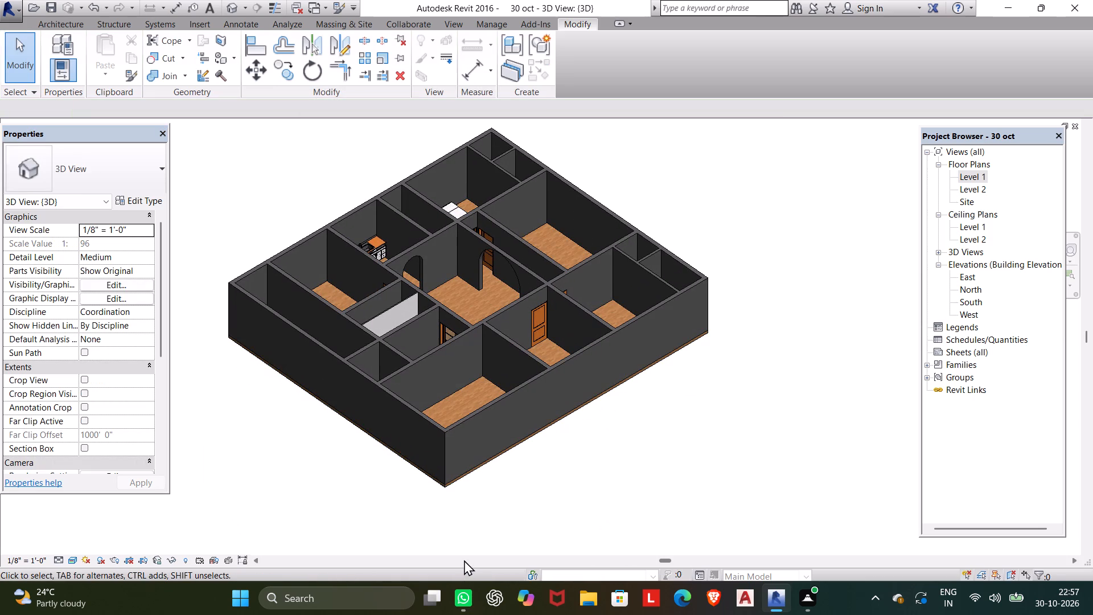
shift+middle_drag(561, 515, 527, 518)
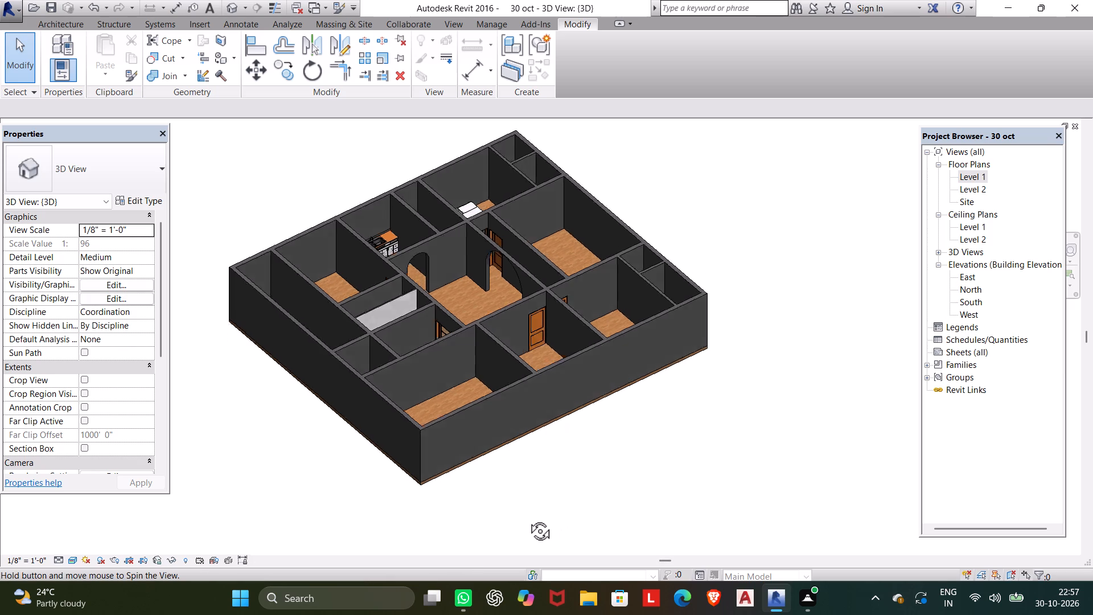
shift+middle_drag(527, 518, 198, 495)
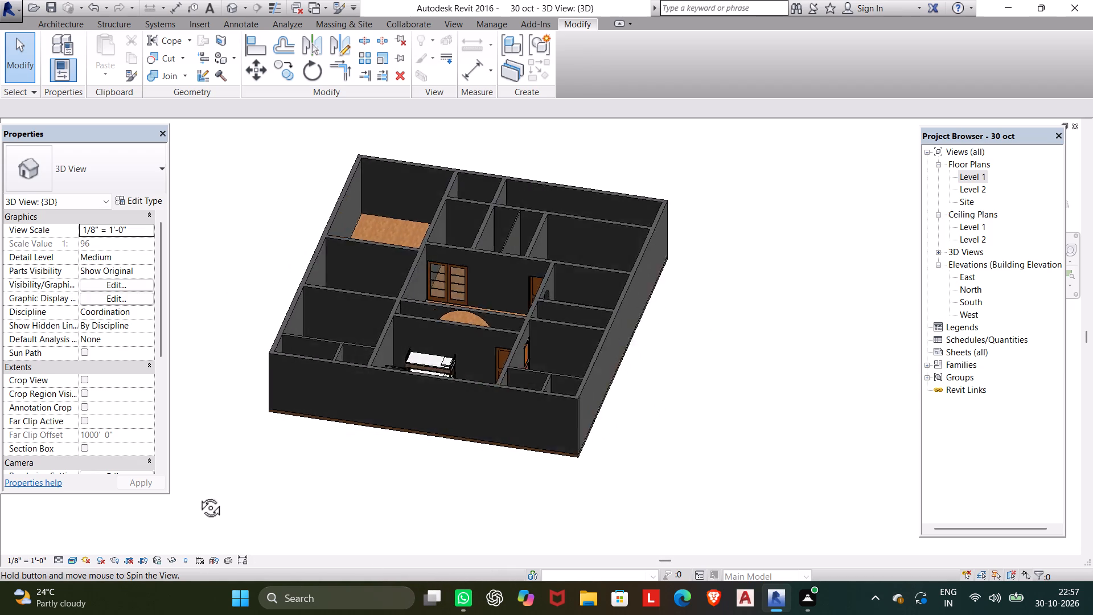
shift+middle_drag(198, 495, 65, 432)
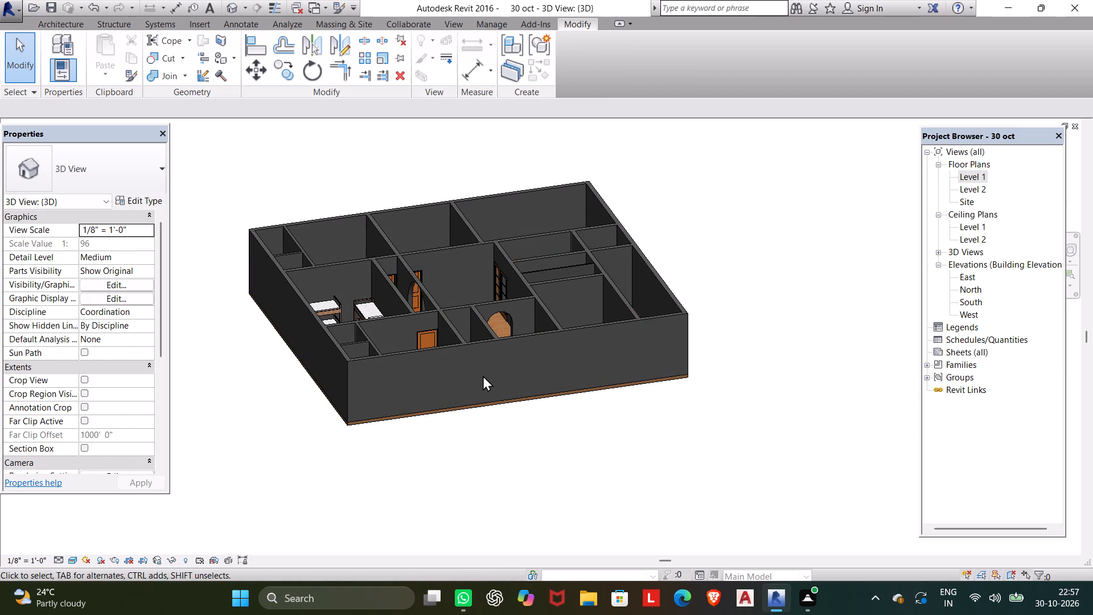
shift+middle_drag(463, 409, 467, 411)
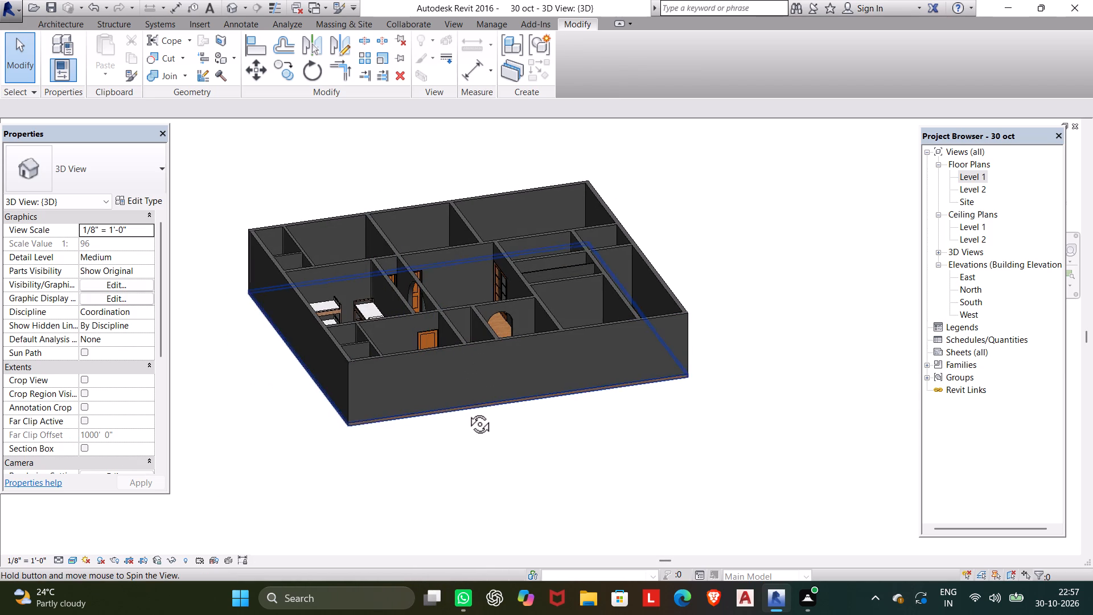
shift+middle_drag(467, 411, 803, 580)
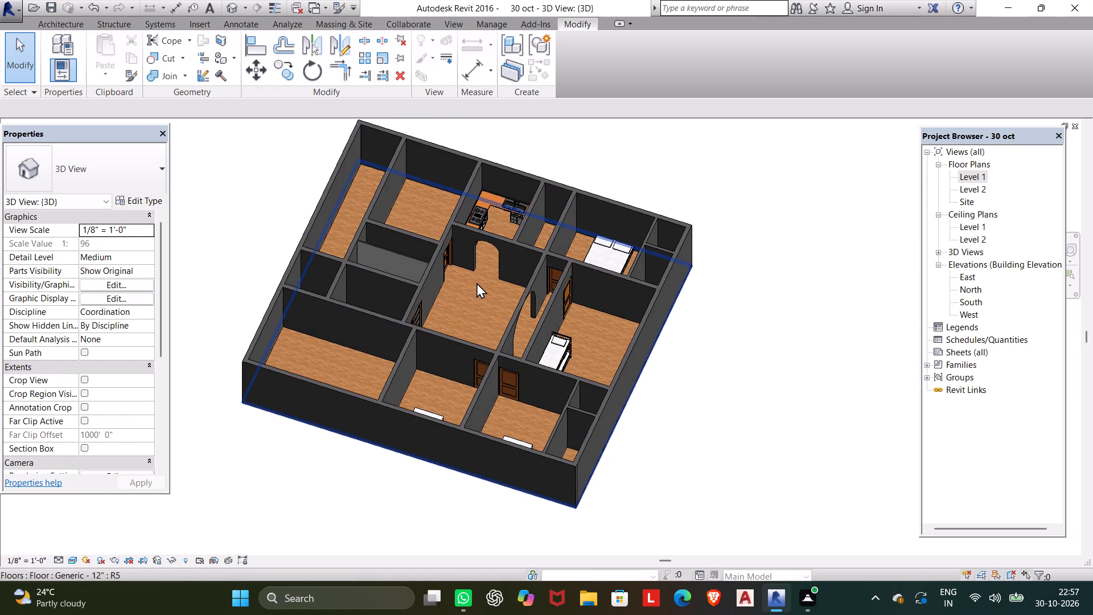
Return to the Level 1 floor plan and dismiss the pop-up notification covering it.
shift+middle_drag(476, 282, 333, 367)
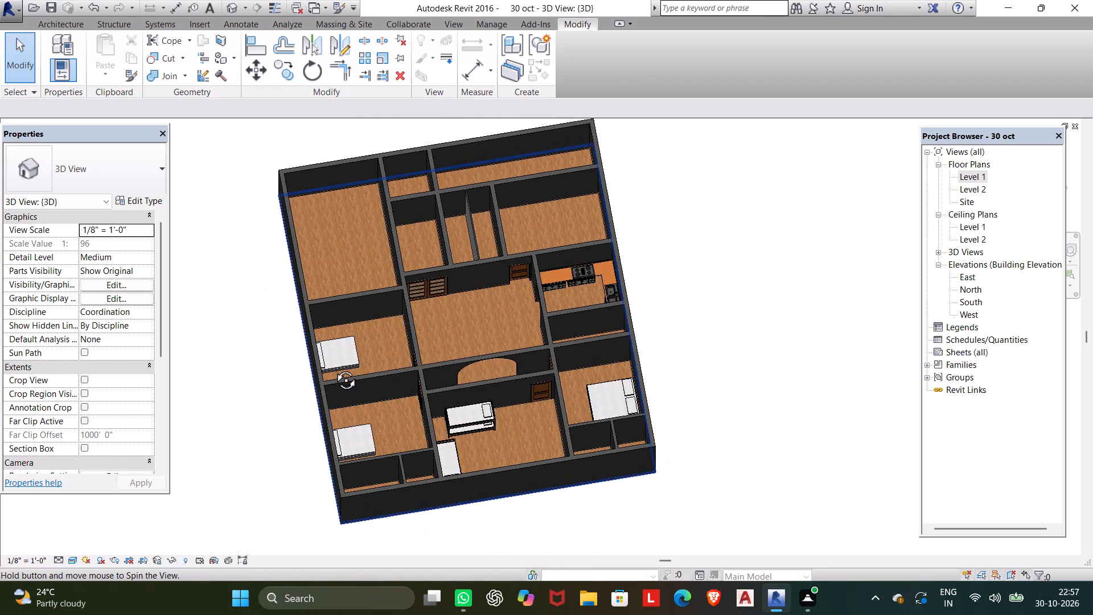
shift+middle_drag(333, 367, 368, 312)
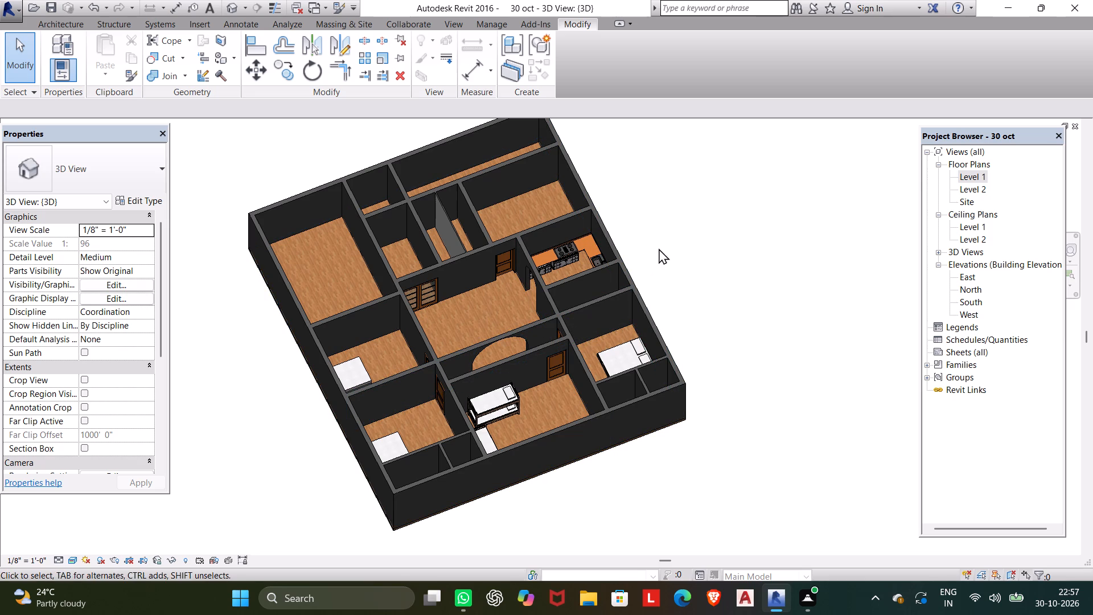
double_click(973, 179)
scroll(877, 264, down, 2)
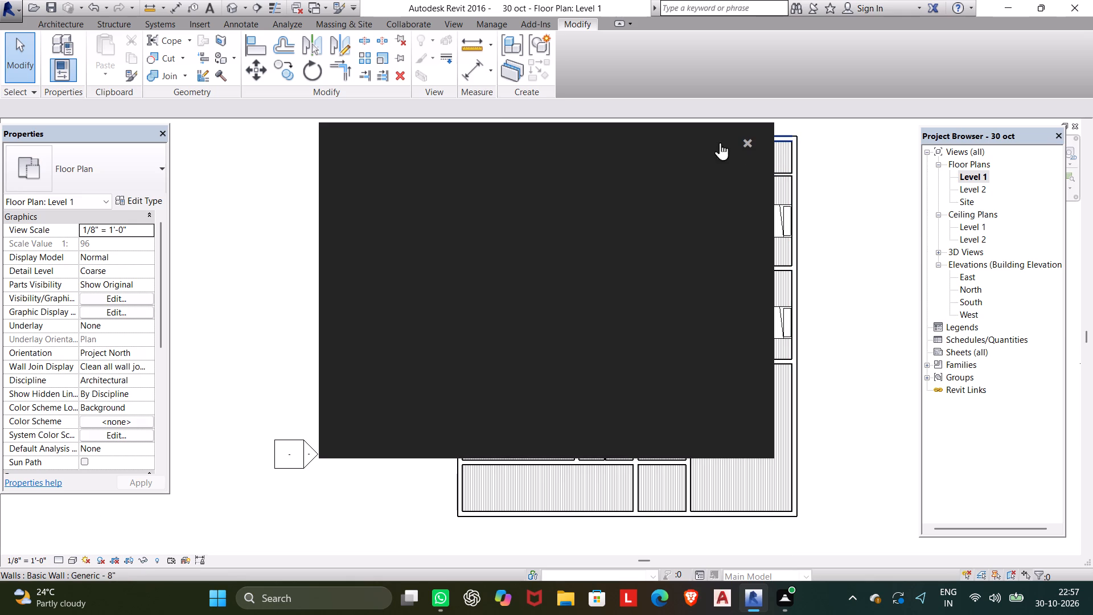
click(750, 138)
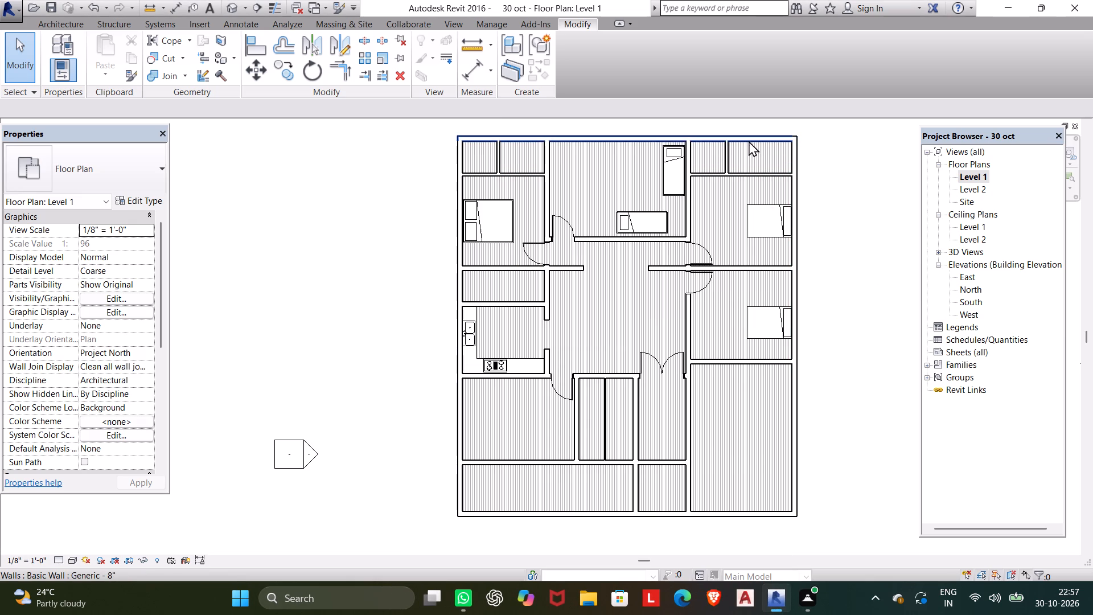
key(Escape)
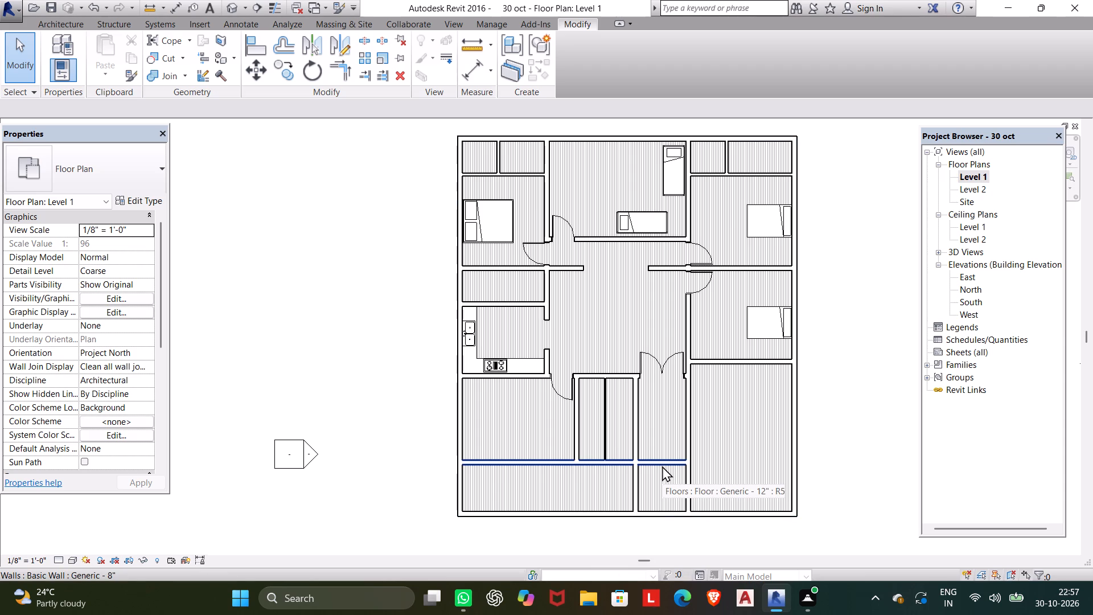
Shorten the vertical wall beside the two narrow central rooms to 12' 0", ending it at the horizontal partition below them.
click(637, 488)
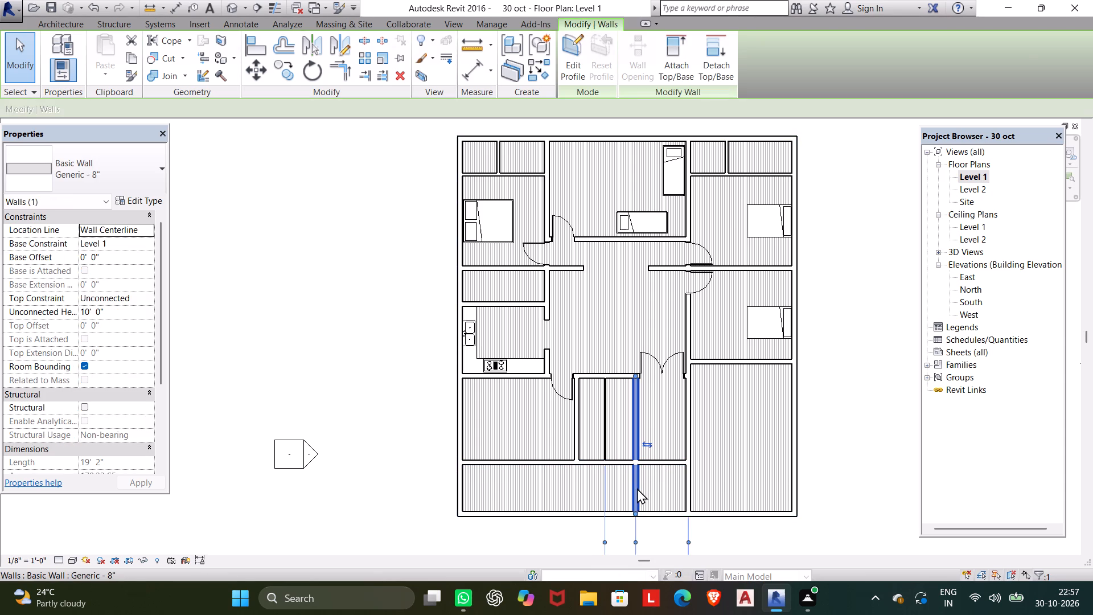
scroll(636, 515, up, 4)
drag(636, 512, 637, 486)
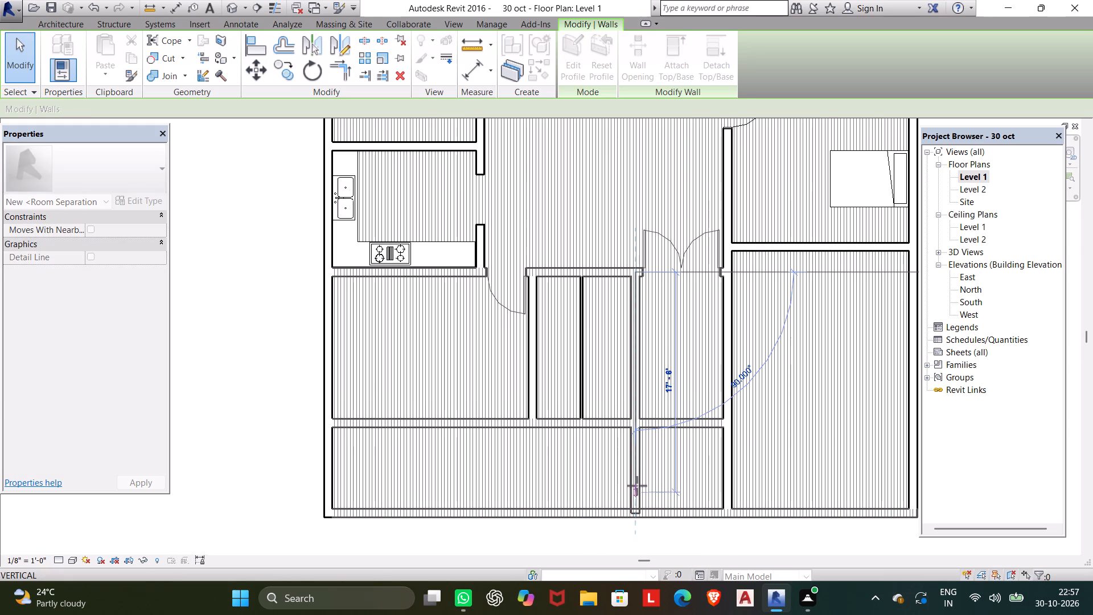
drag(637, 486, 635, 428)
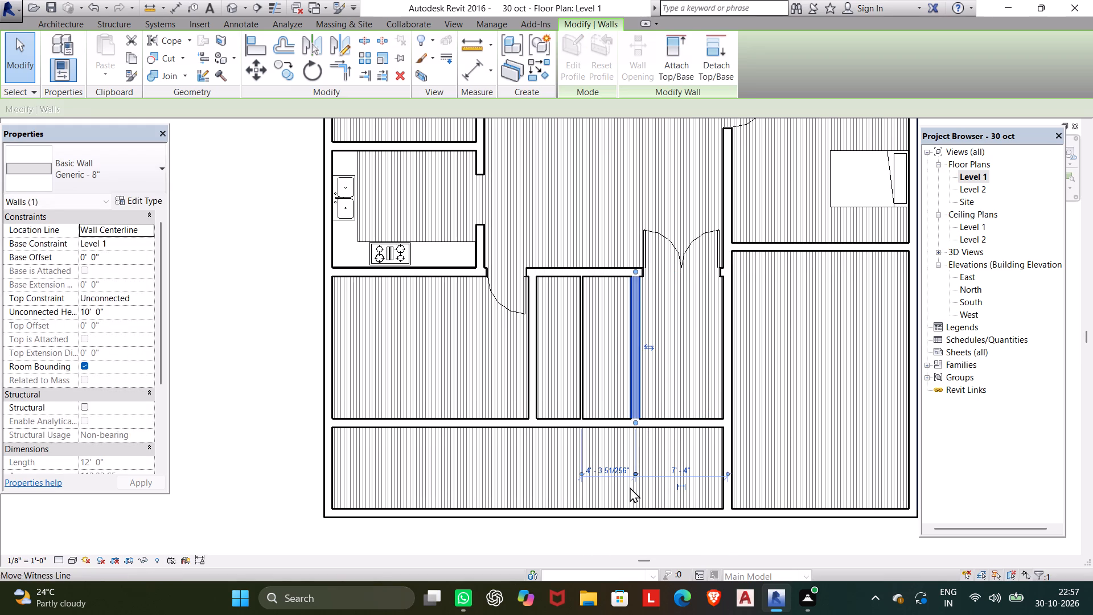
key(Escape)
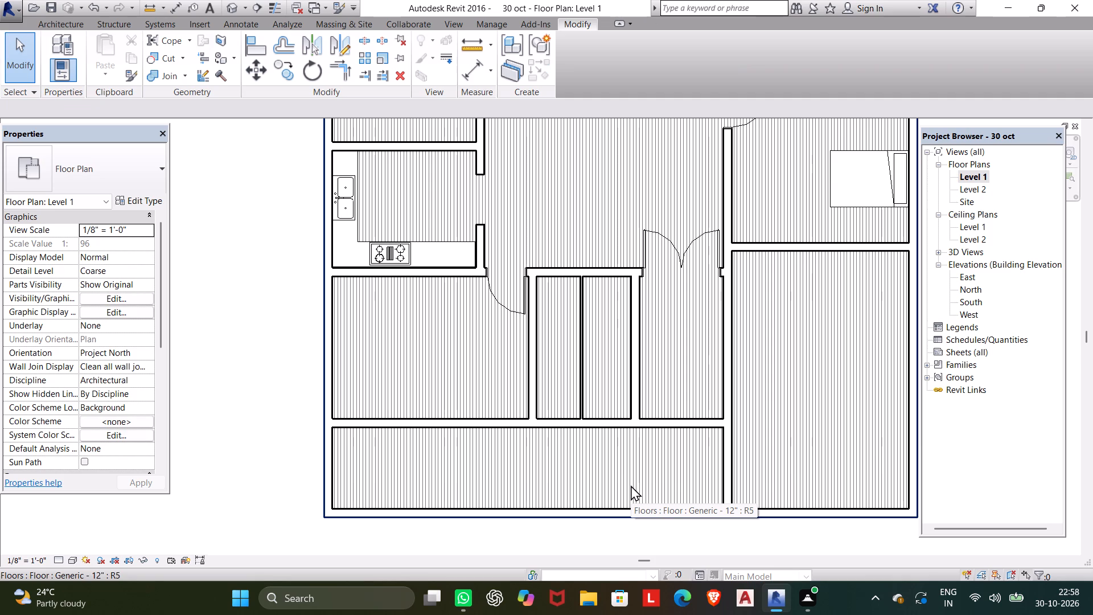
Shorten the horizontal partition below the narrow central rooms to 24' 5", ending it at the corner with the shortened vertical wall.
click(686, 423)
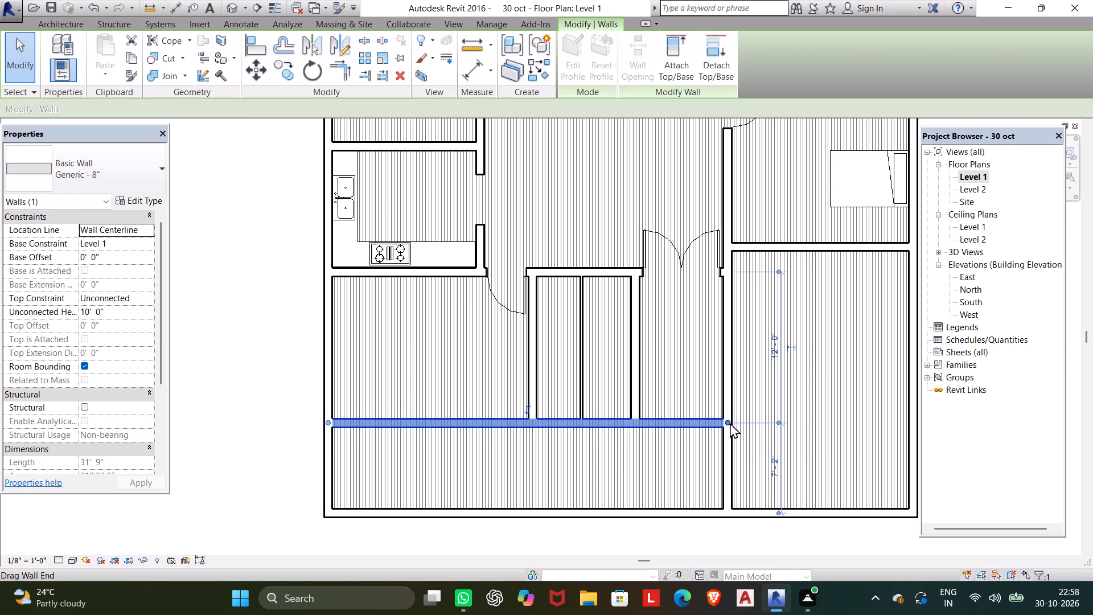
drag(729, 423, 661, 428)
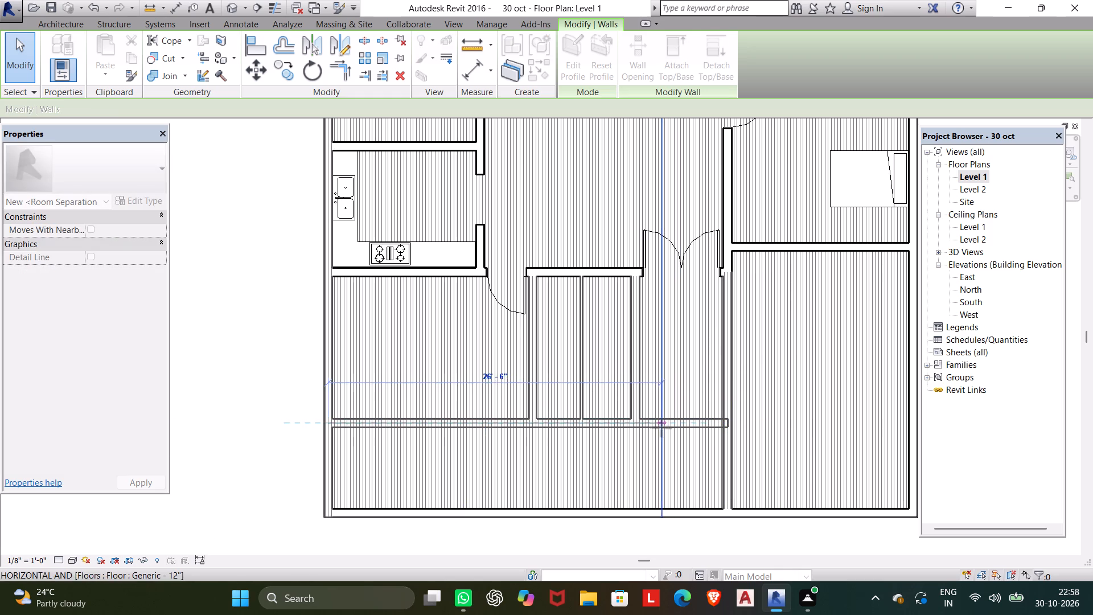
drag(661, 428, 634, 418)
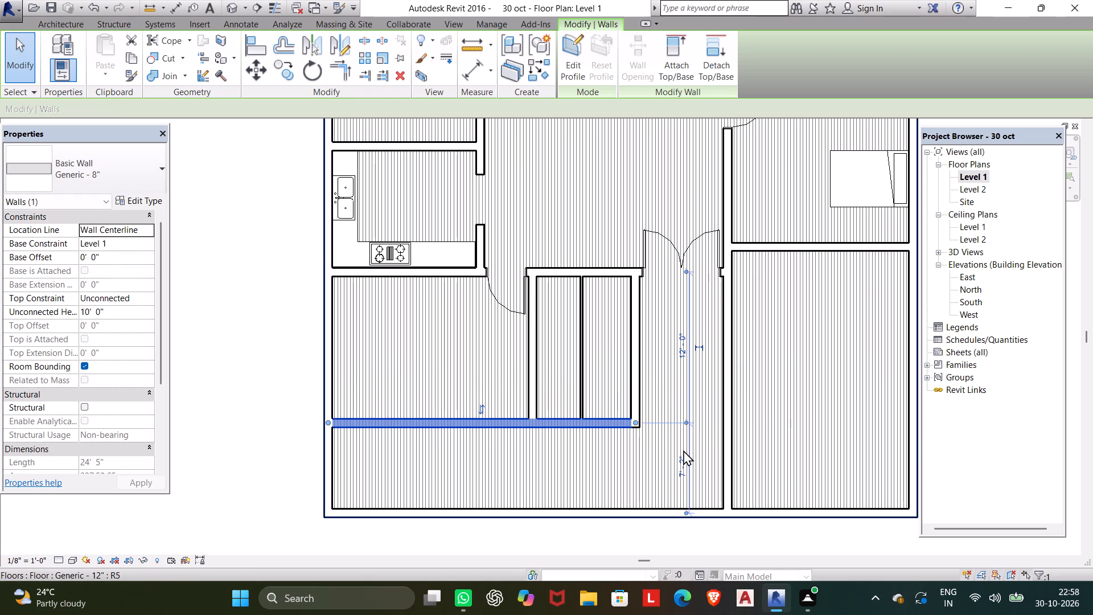
key(Escape)
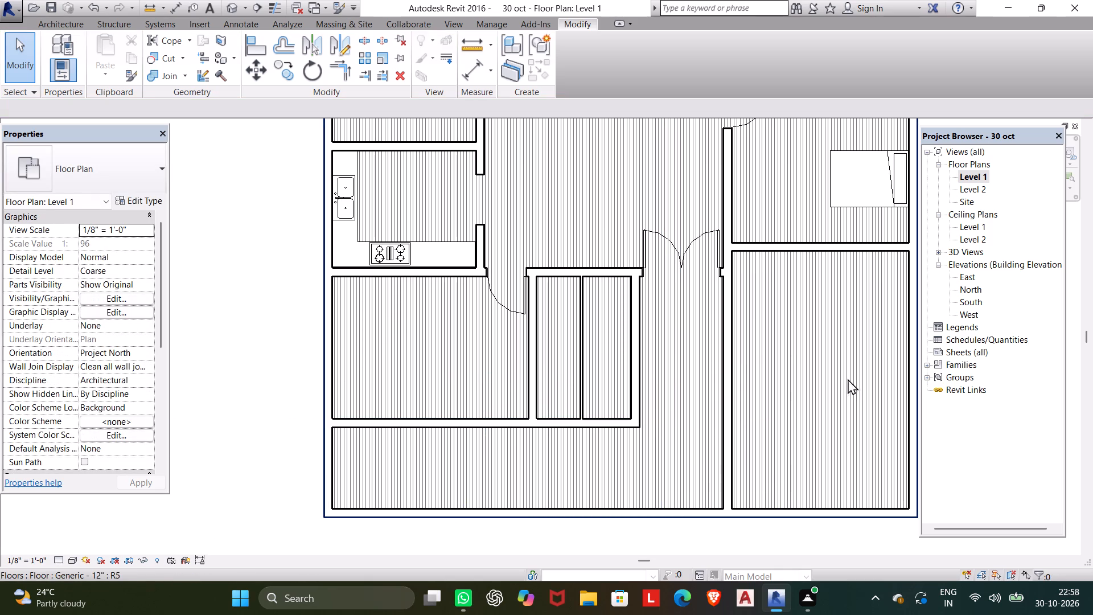
Pull back the wall between the double-door passage and the large lower-right room, leaving a stub about 1' 6" long below the double door.
click(734, 359)
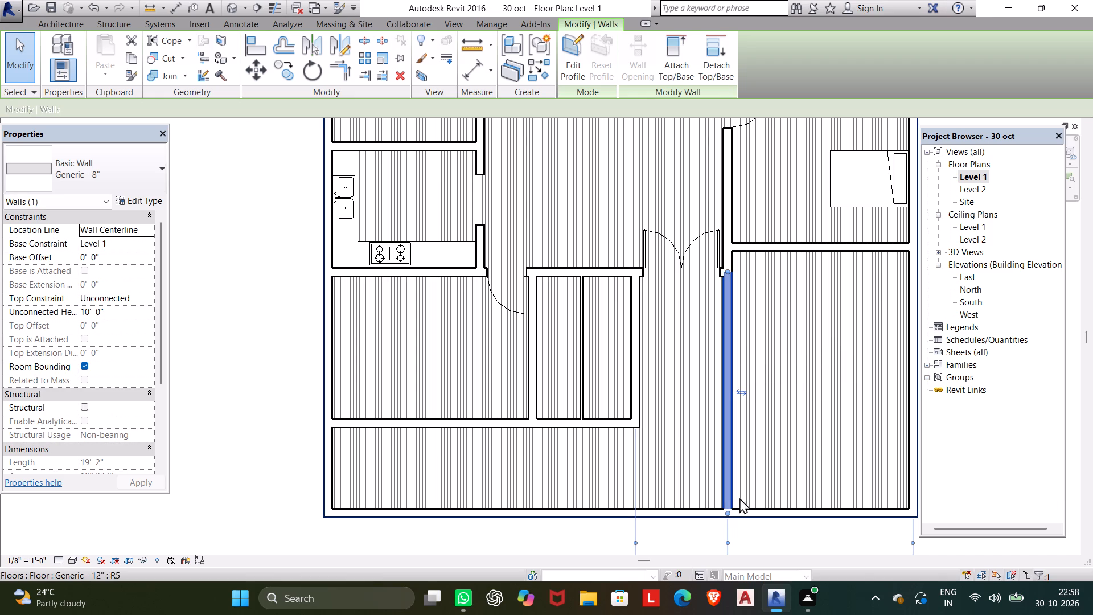
drag(727, 512, 742, 427)
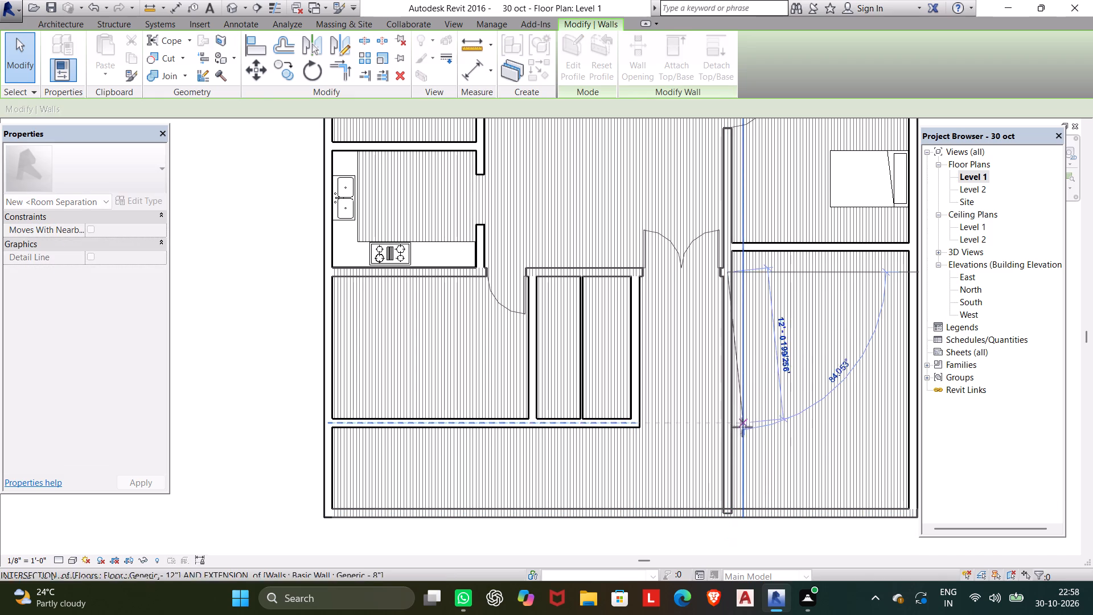
drag(742, 427, 726, 307)
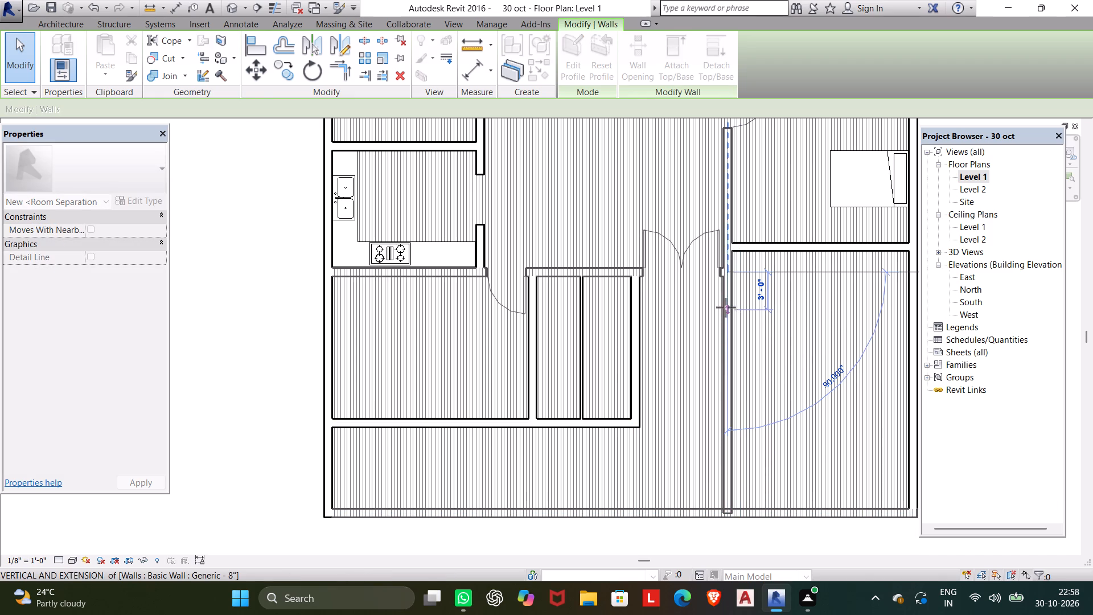
drag(726, 307, 726, 293)
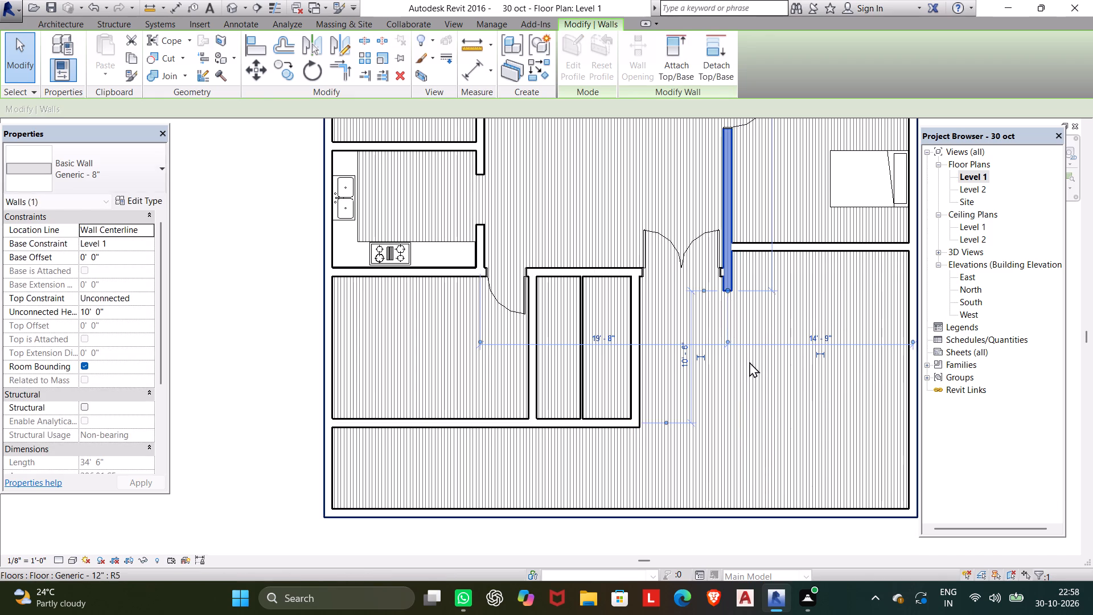
click(751, 368)
key(Escape)
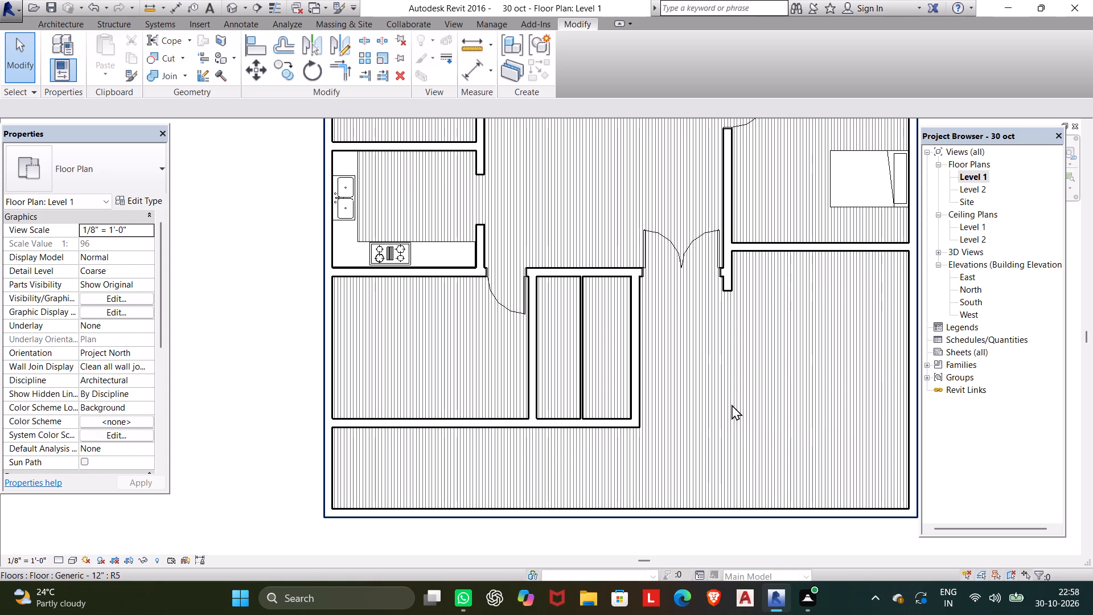
Load Table-Dining Round w Chairs from the Furniture library's Tables folder and place one 36" Diameter table in the central hall.
scroll(731, 404, down, 2)
middle_drag(734, 406, 739, 433)
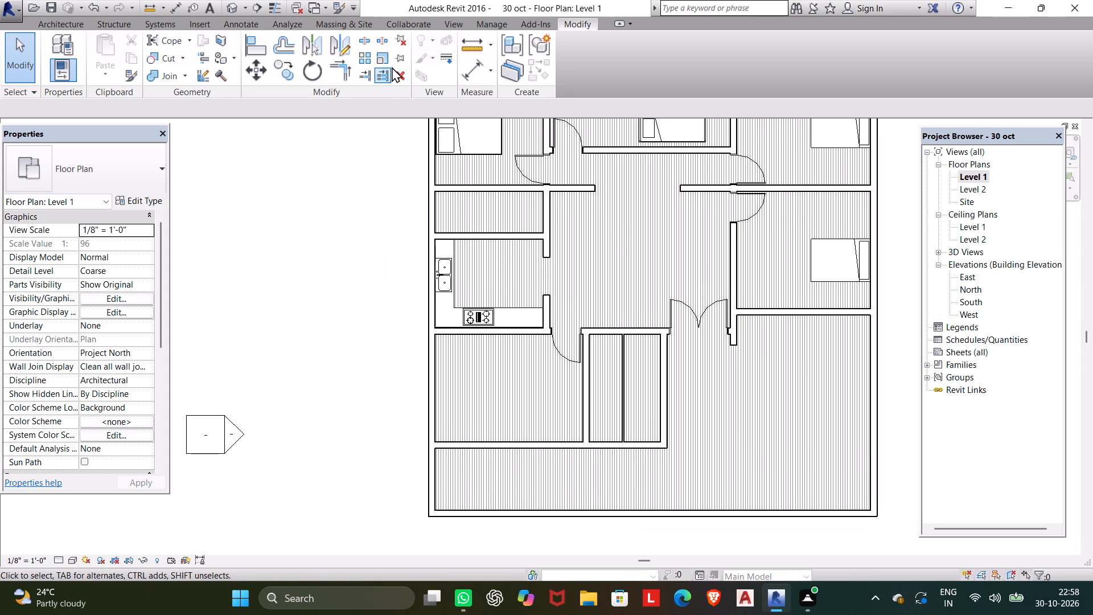
click(46, 25)
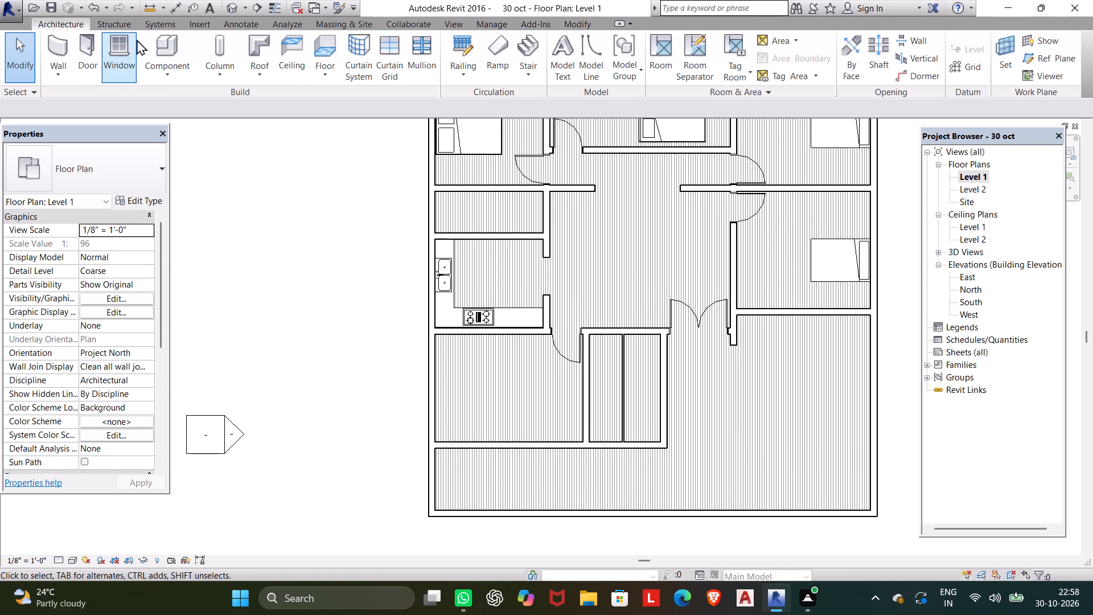
click(157, 42)
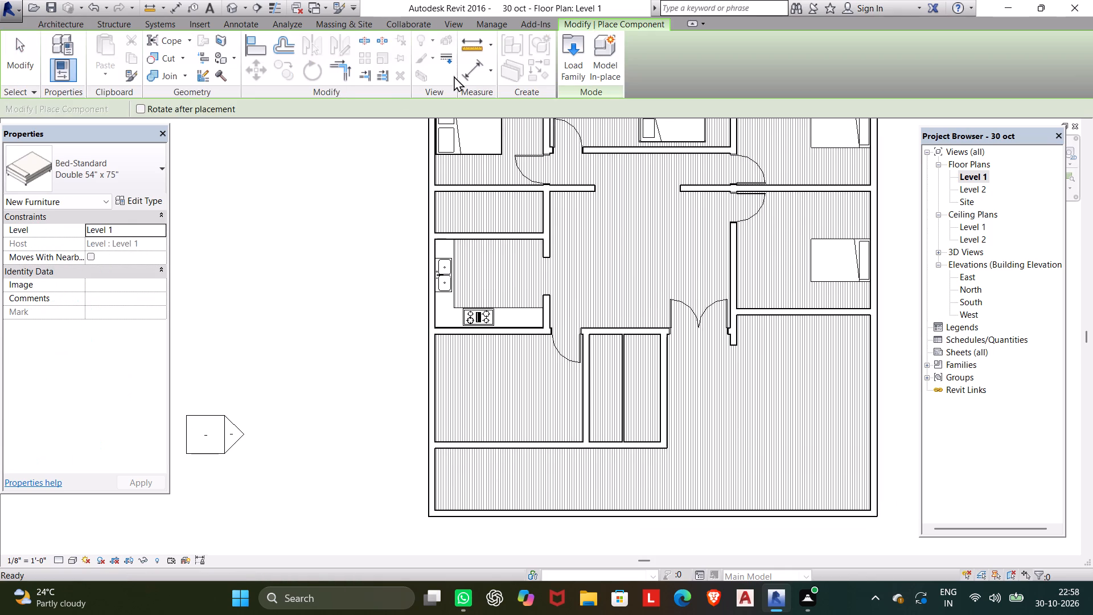
click(566, 40)
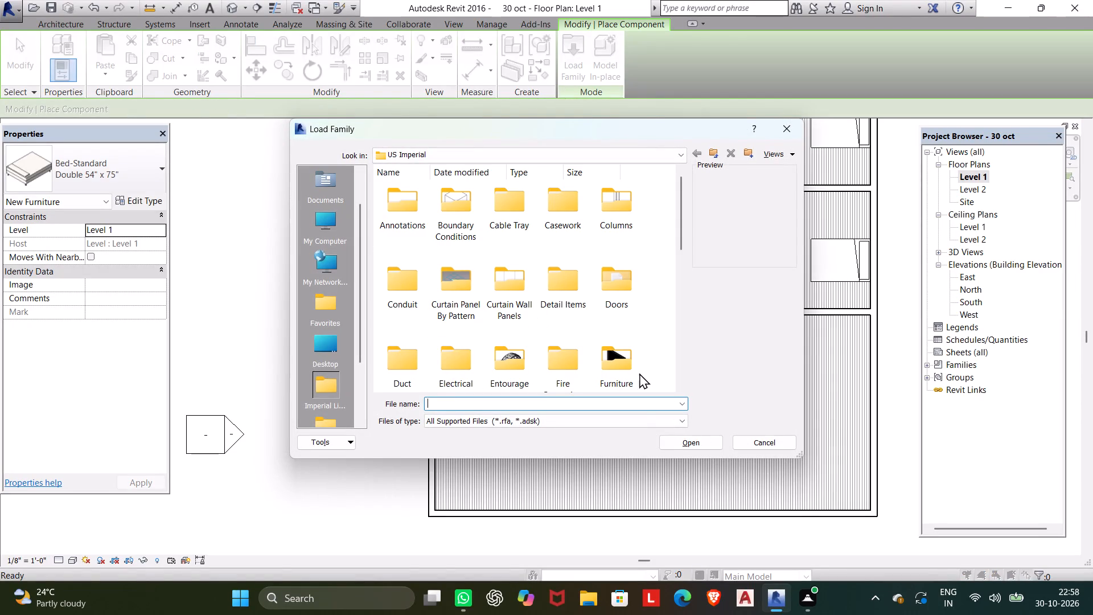
click(634, 370)
click(697, 446)
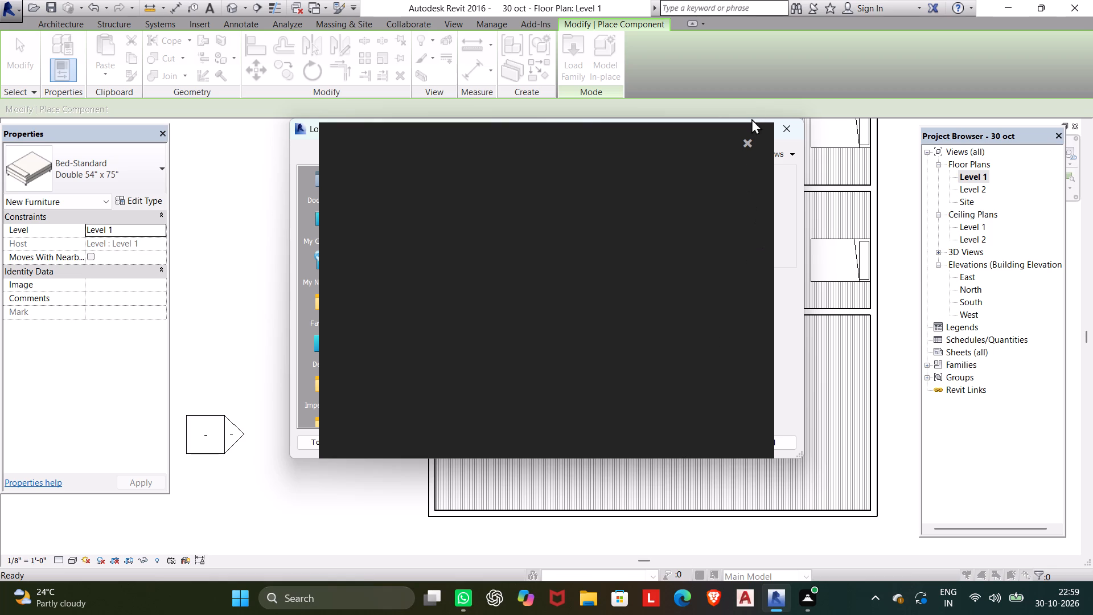
click(745, 145)
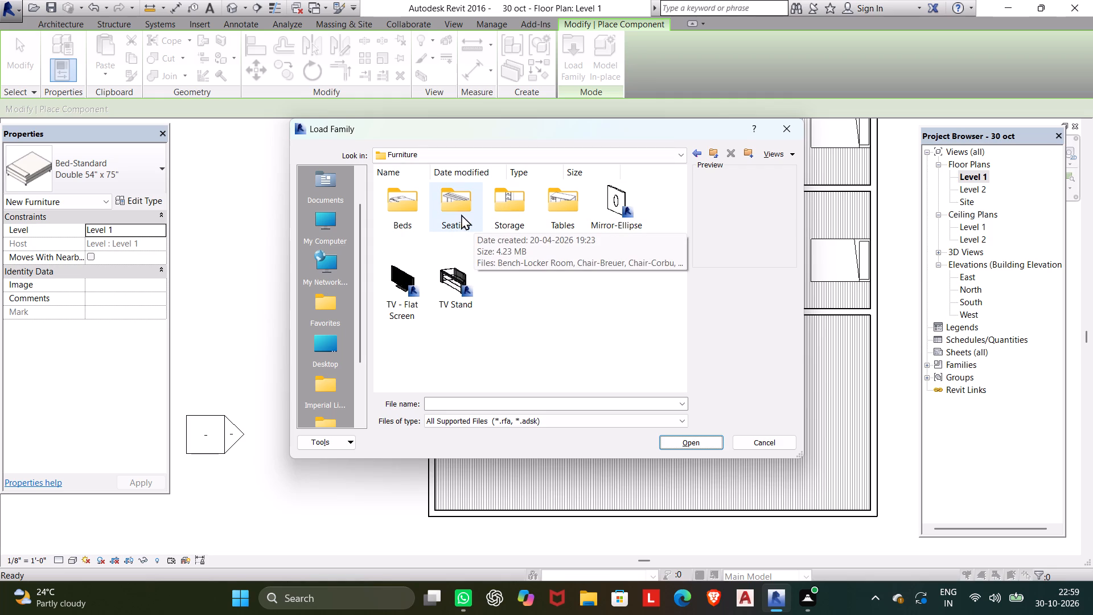
click(400, 214)
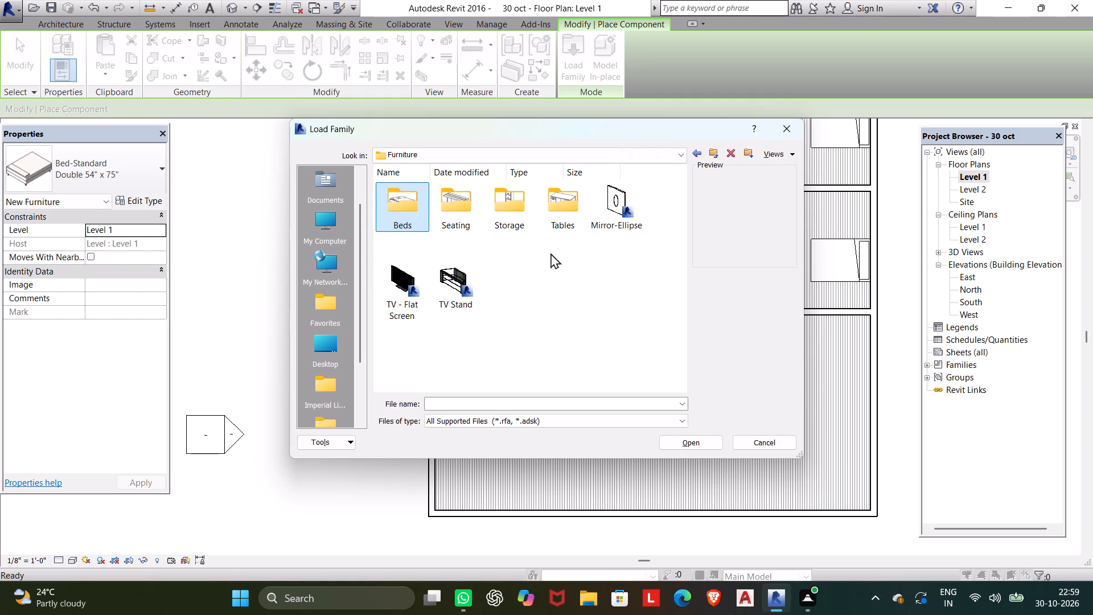
click(546, 210)
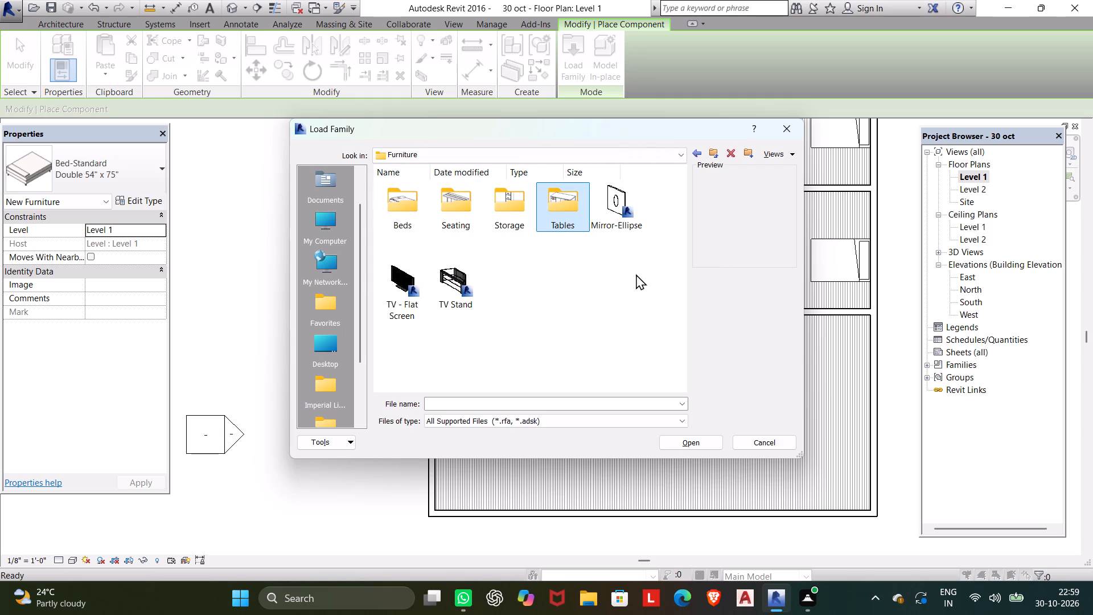
click(699, 438)
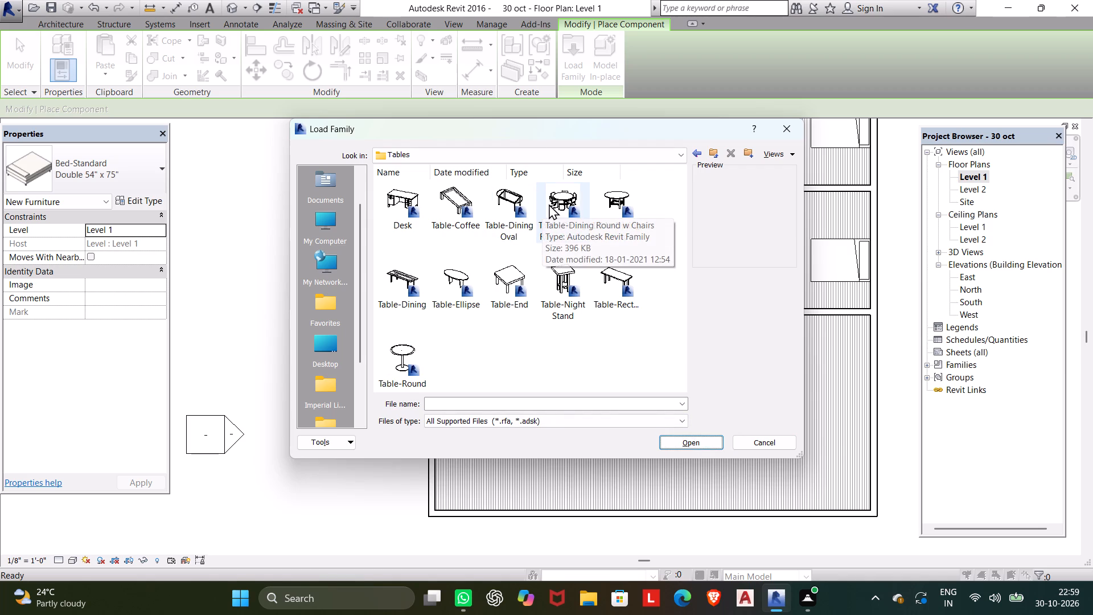
click(549, 204)
click(692, 442)
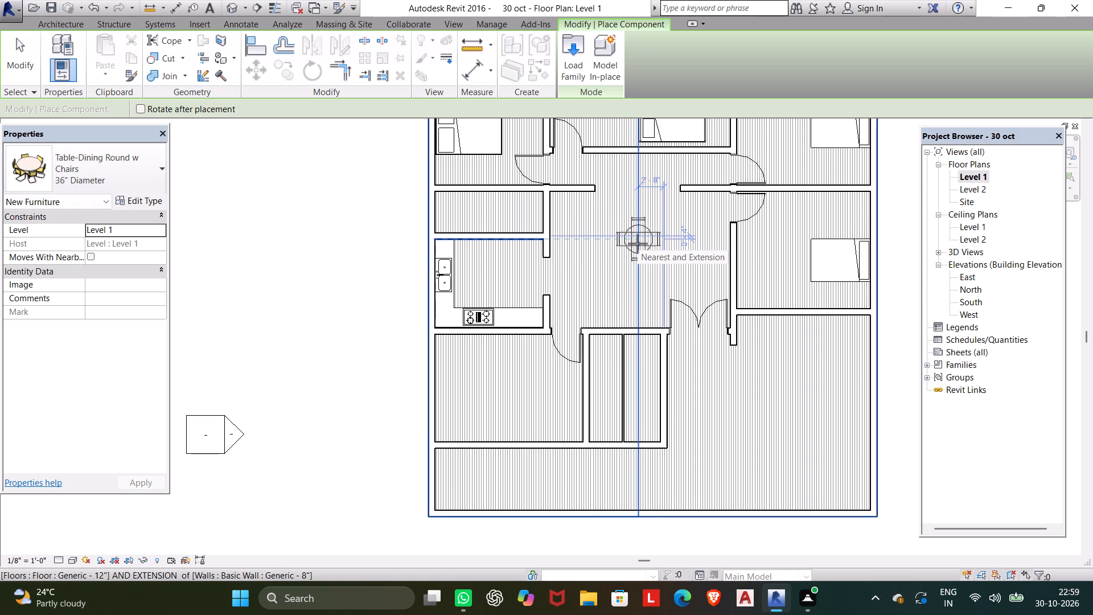
click(628, 245)
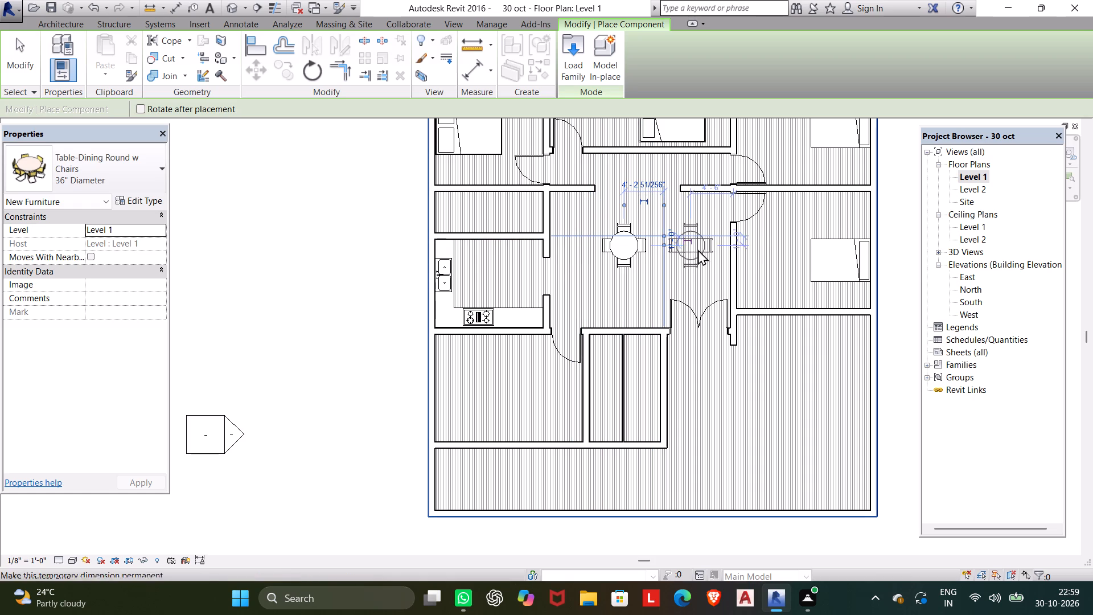
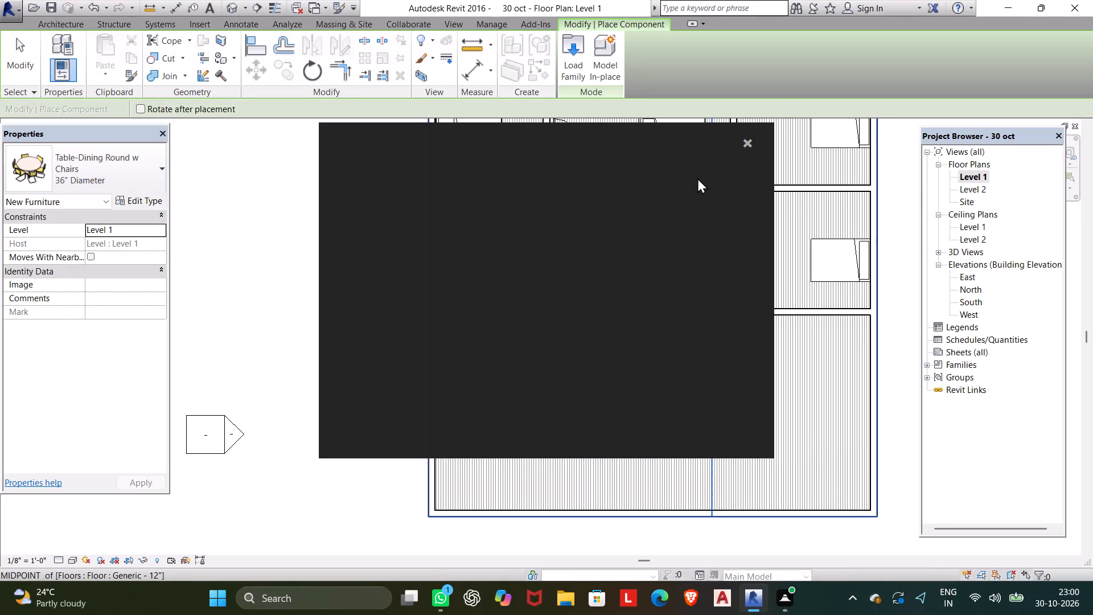
Edit the central hall's round dining table type to have 8 chairs and a 5' diameter.
click(746, 141)
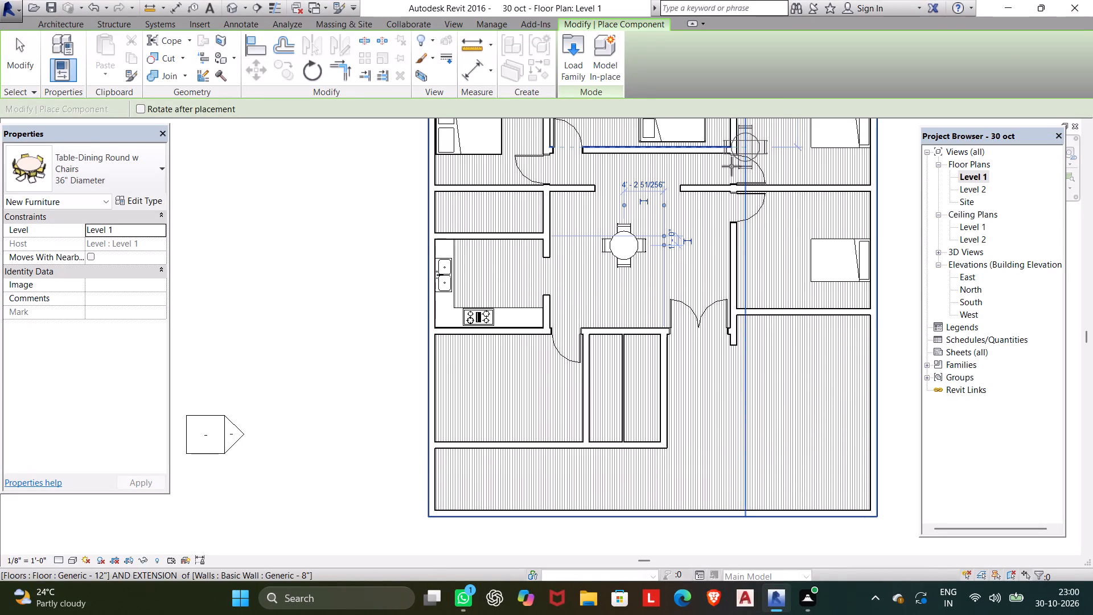
key(Escape)
key(Escape)
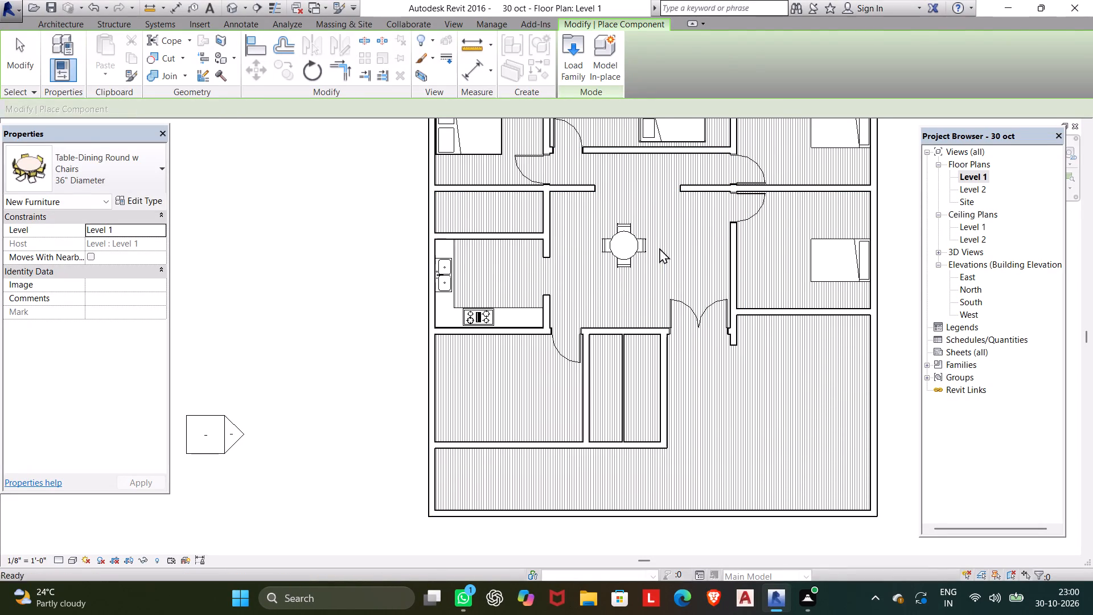
scroll(638, 252, up, 5)
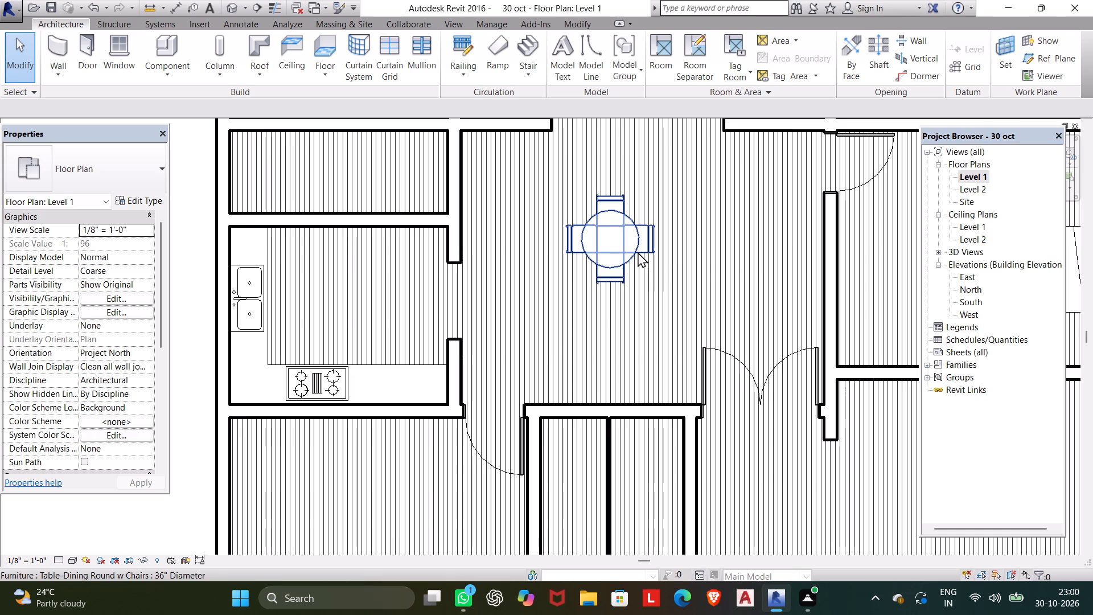
click(592, 240)
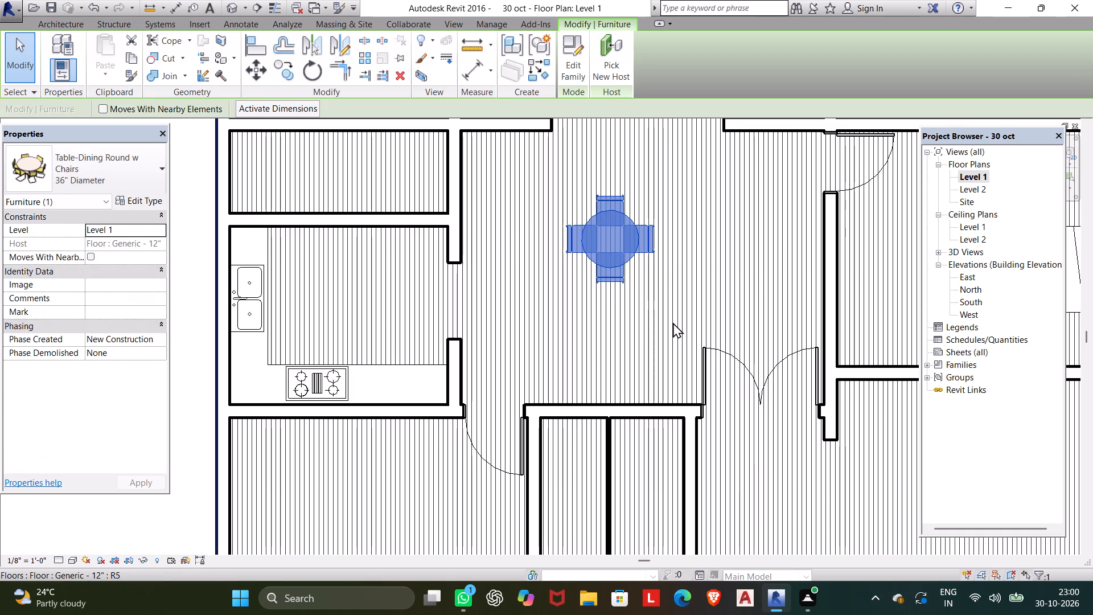
middle_drag(672, 323, 667, 339)
scroll(672, 323, down, 1)
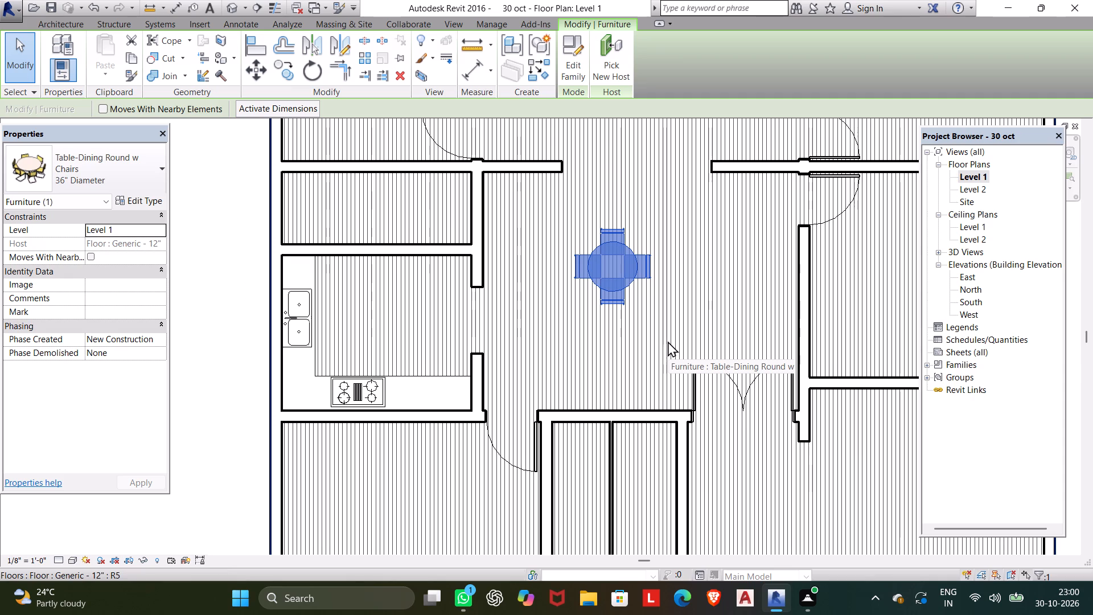
scroll(668, 341, down, 3)
middle_drag(655, 326, 601, 368)
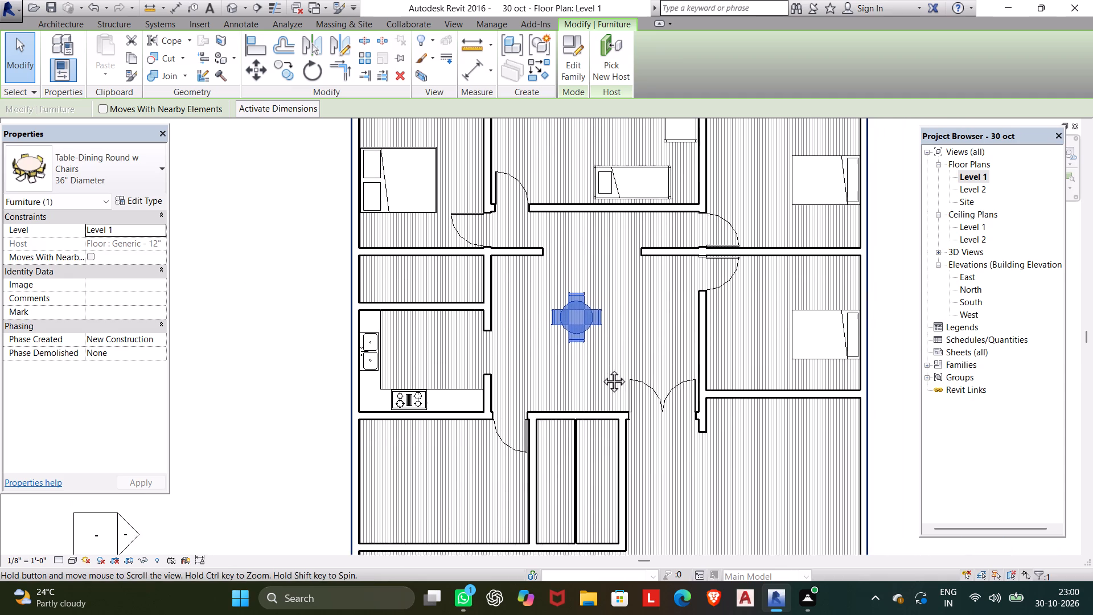
middle_drag(601, 368, 600, 379)
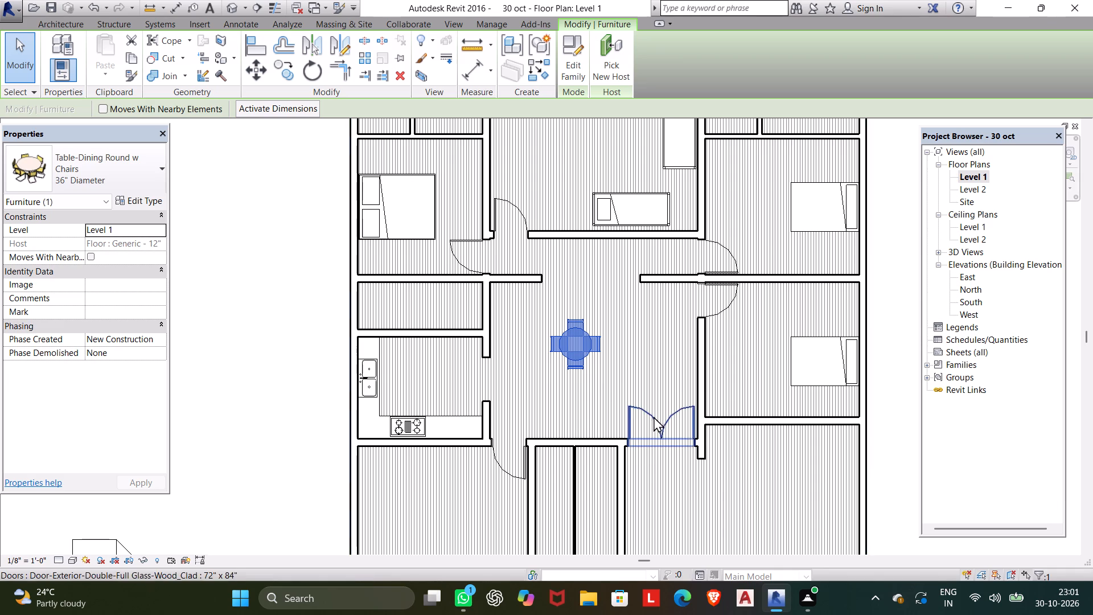
scroll(633, 395, down, 1)
middle_drag(632, 395, 627, 299)
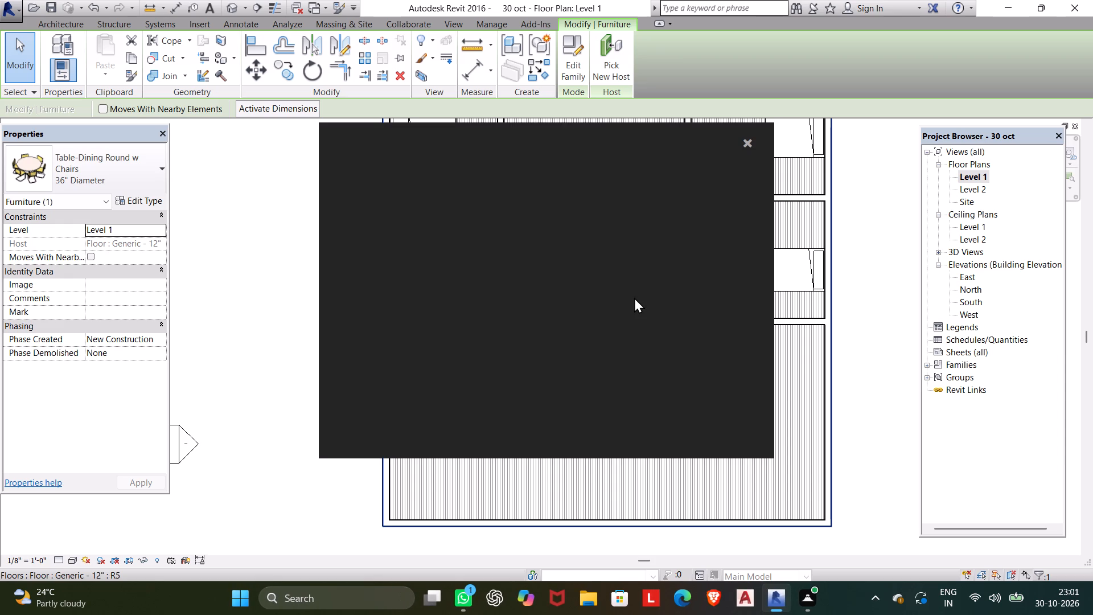
click(743, 146)
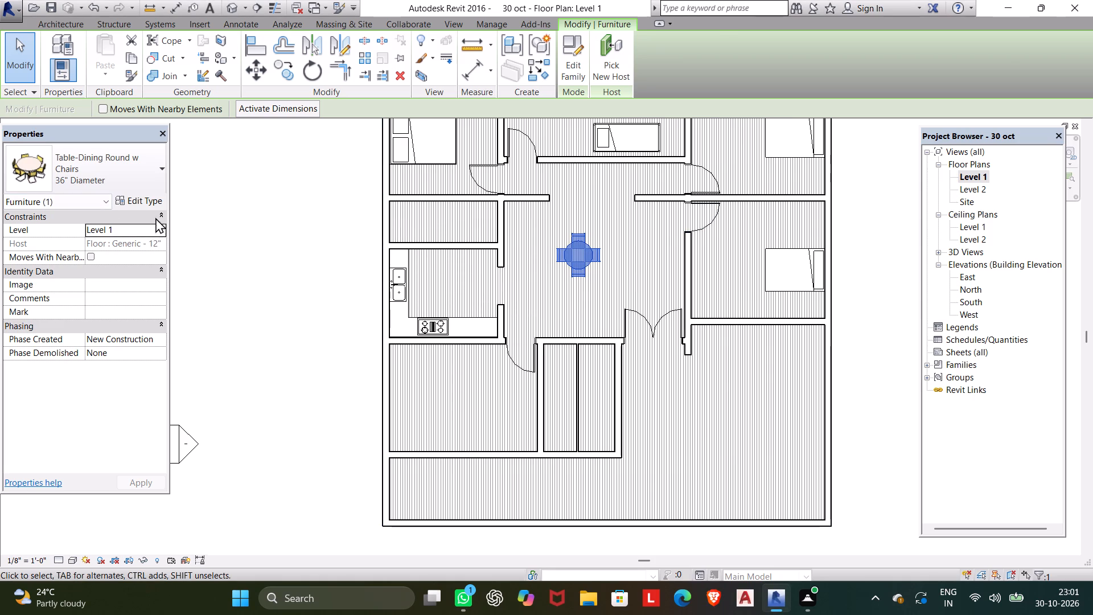
click(150, 197)
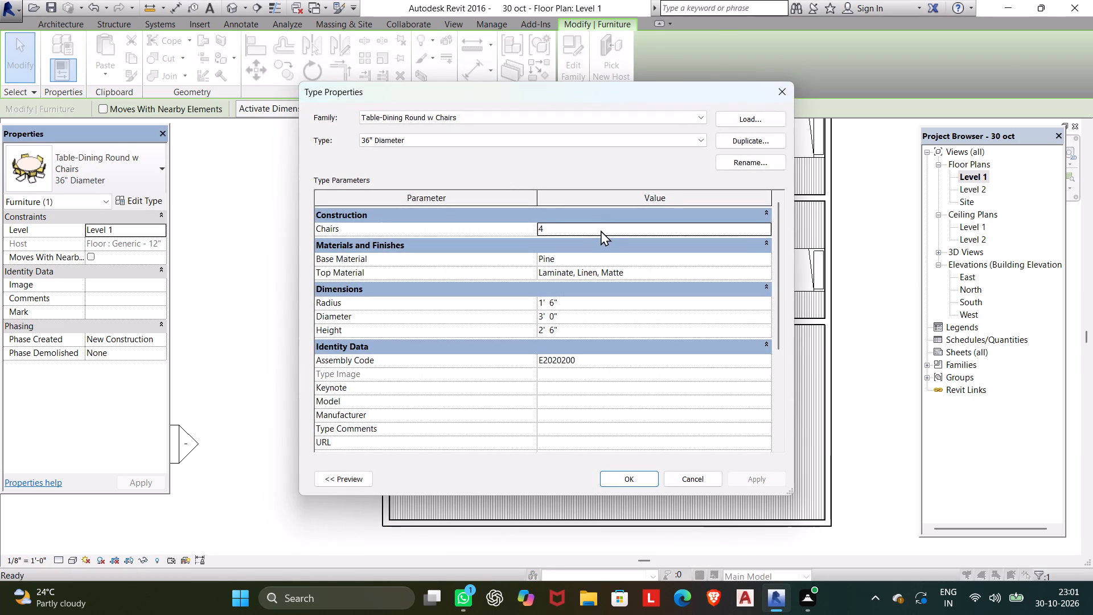
click(601, 228)
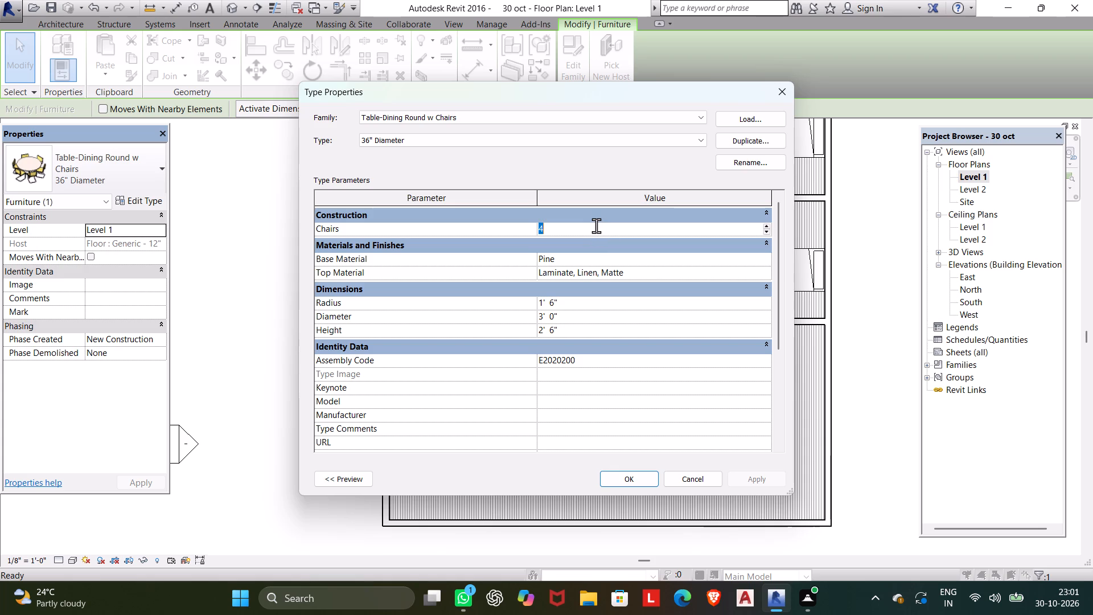
key(8)
click(565, 320)
key(5)
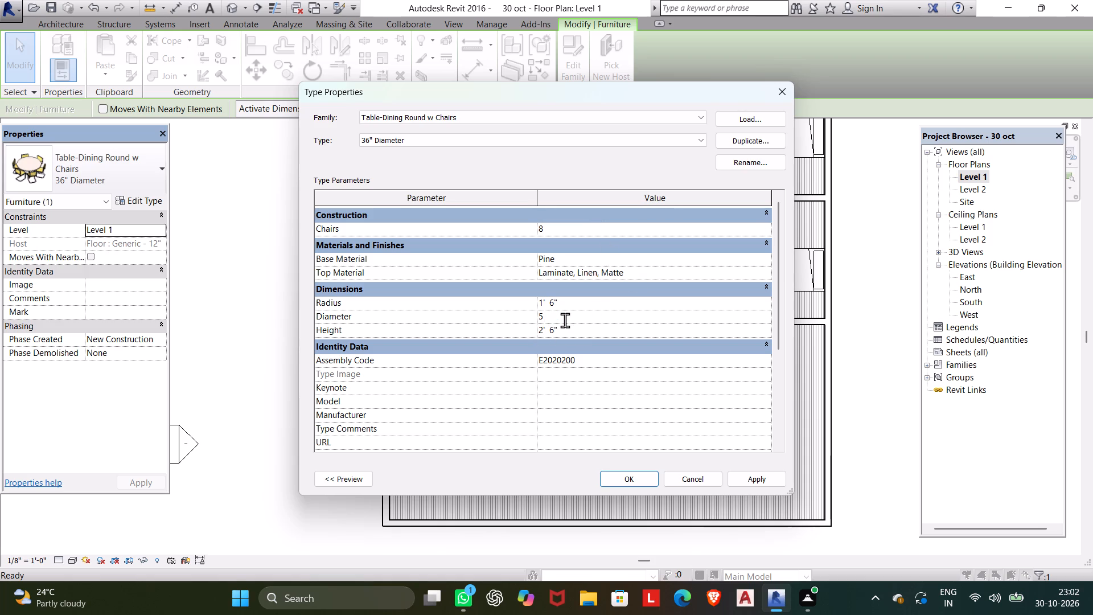
key(apostrophe)
click(613, 476)
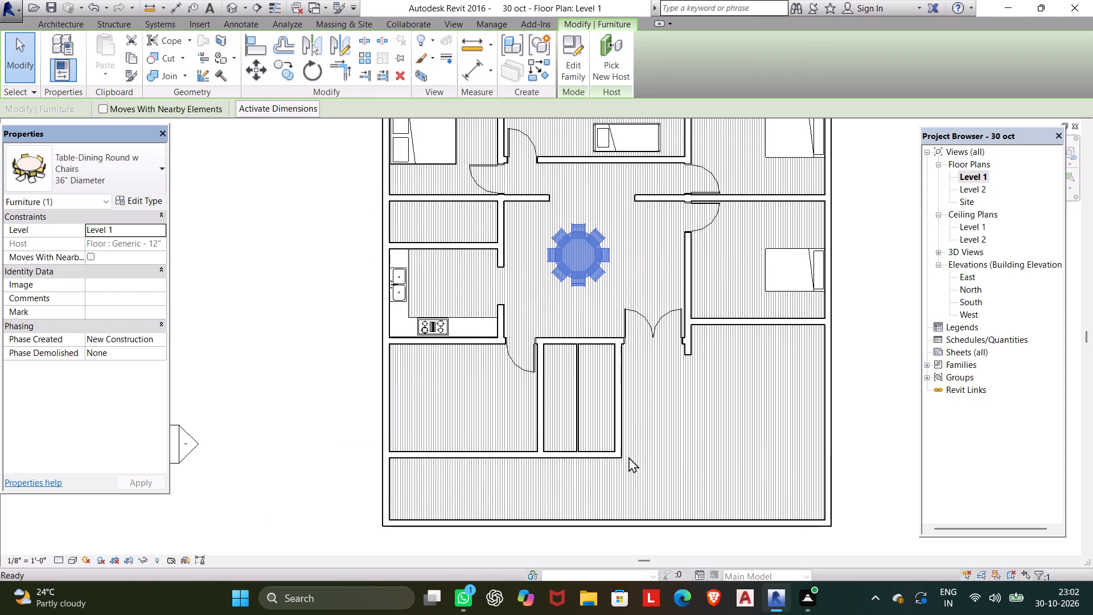
key(Return)
key(Escape)
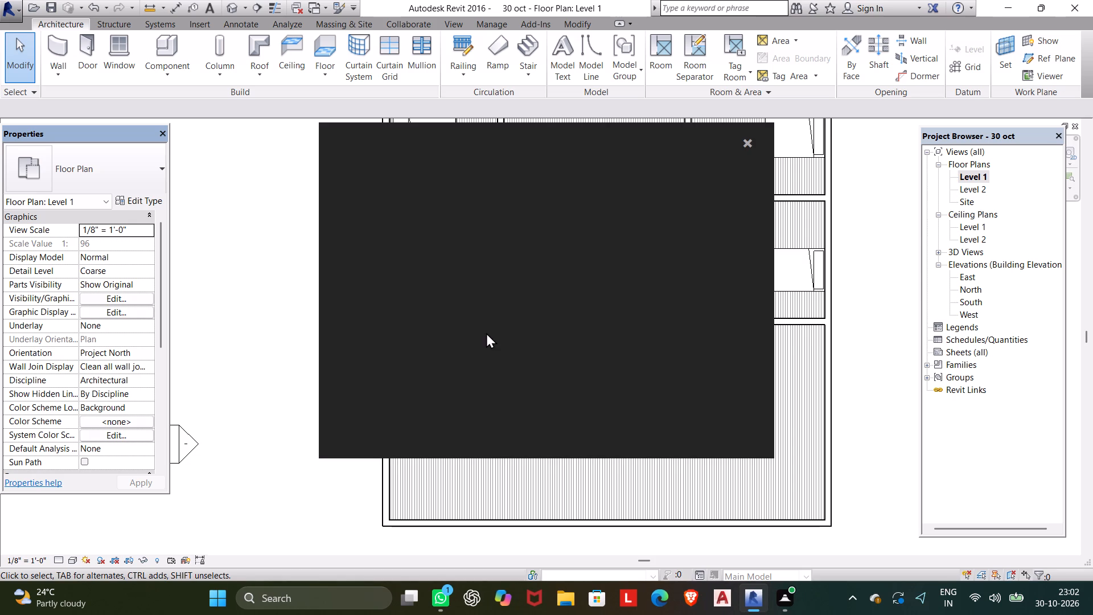
Shorten the thin vertical partition between the two narrow central rooms to 7' 0" from its lower end, keeping it vertical.
click(749, 143)
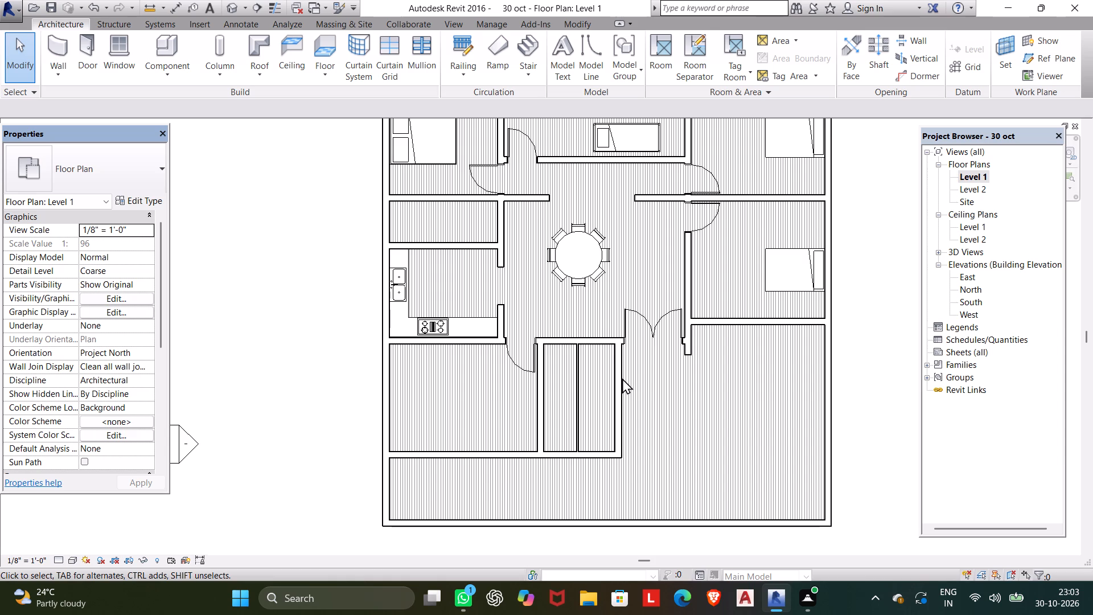
click(573, 409)
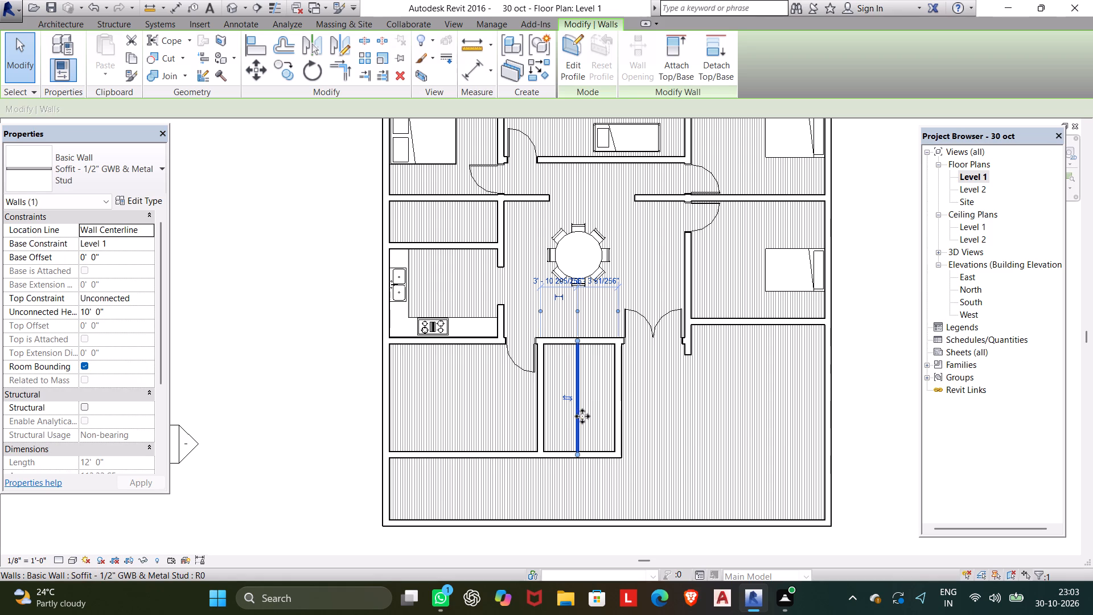
drag(576, 454, 581, 408)
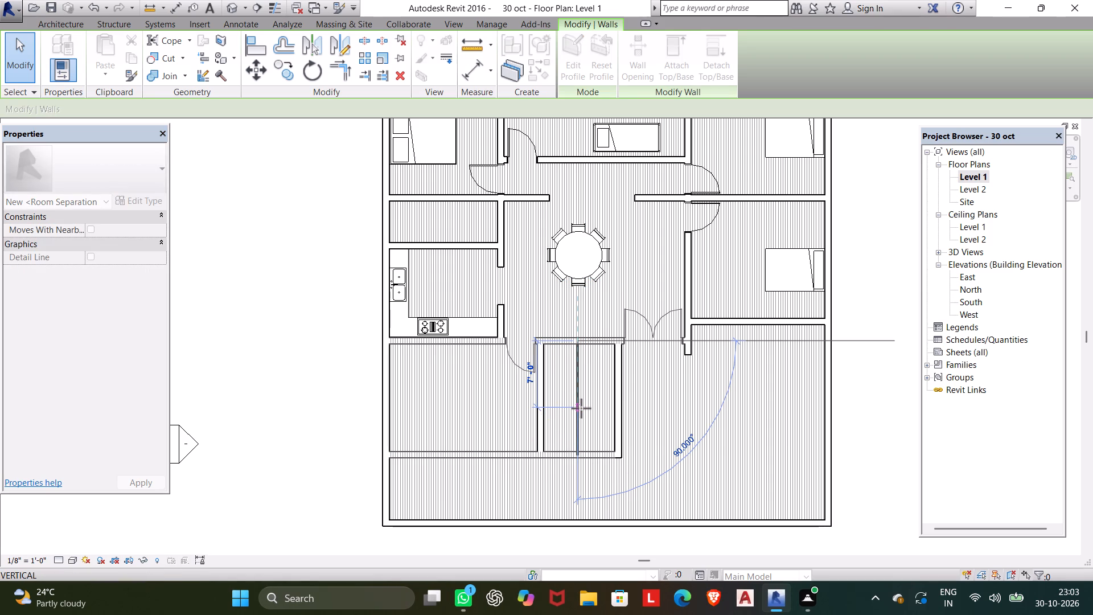
drag(581, 408, 579, 408)
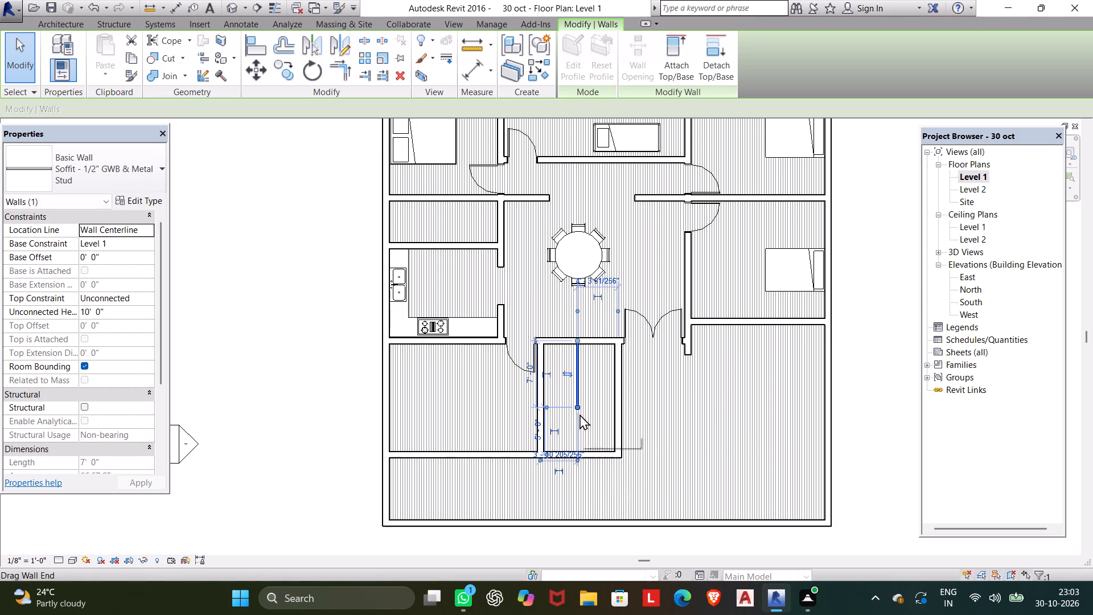
click(586, 408)
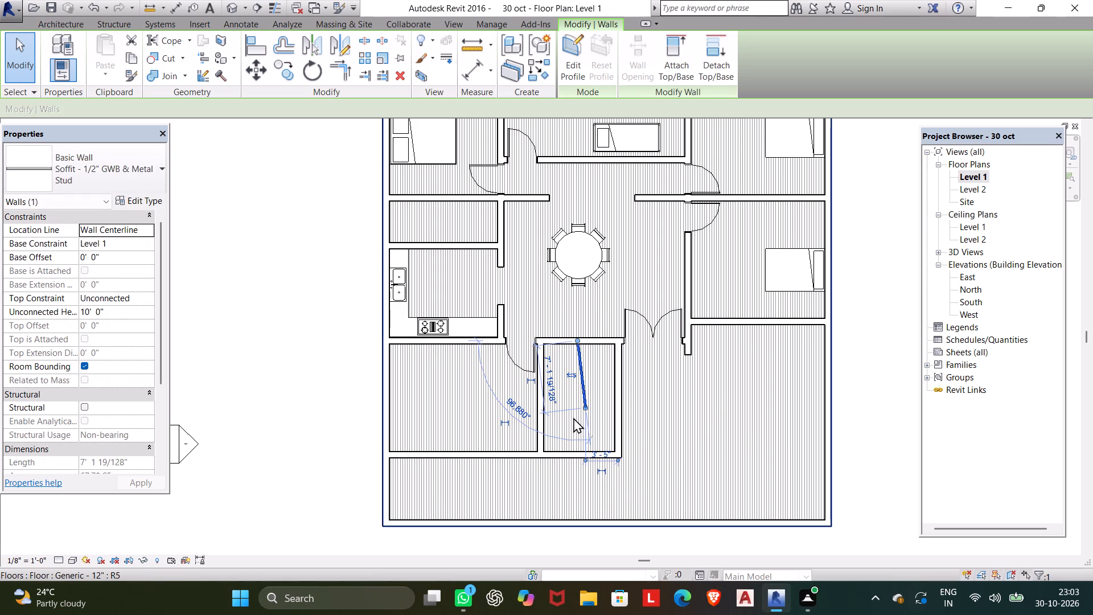
key(ctrl+z)
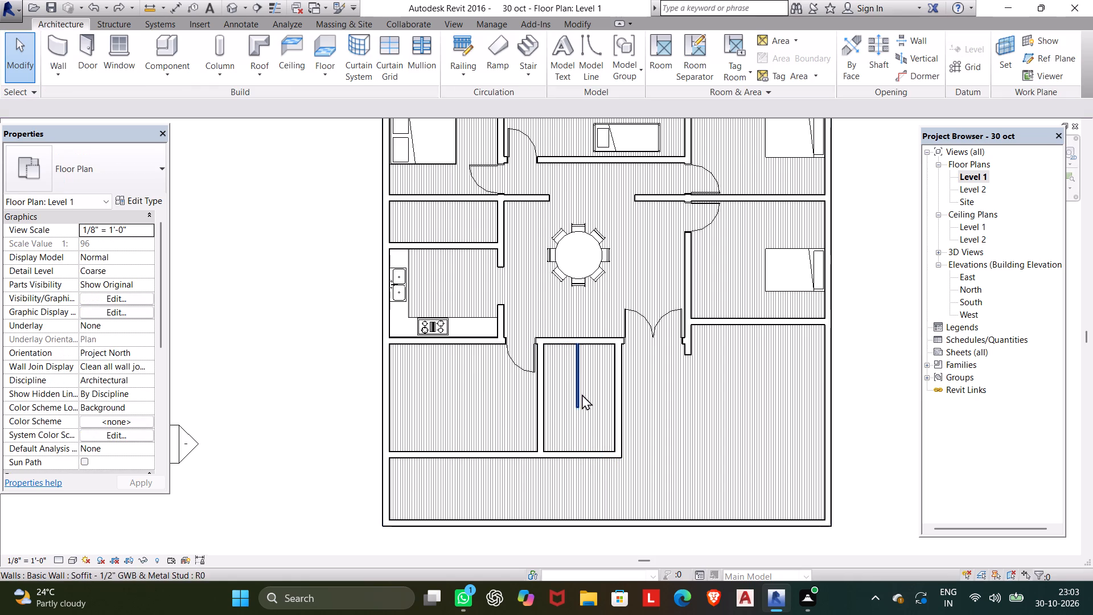
Set the wall type for new walls to Basic Wall Generic - 5".
click(49, 48)
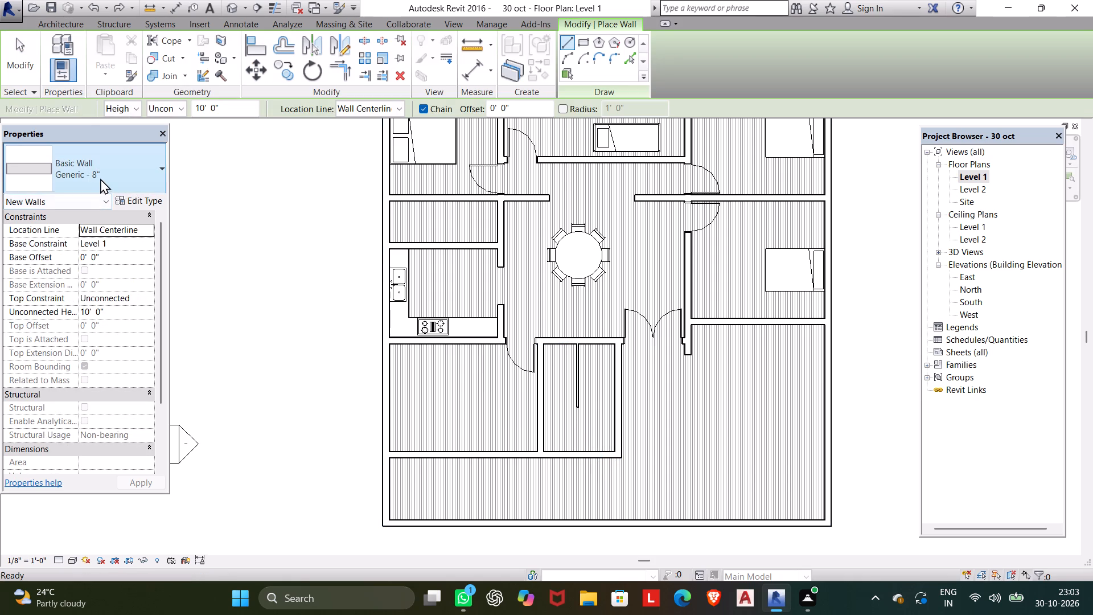
click(105, 164)
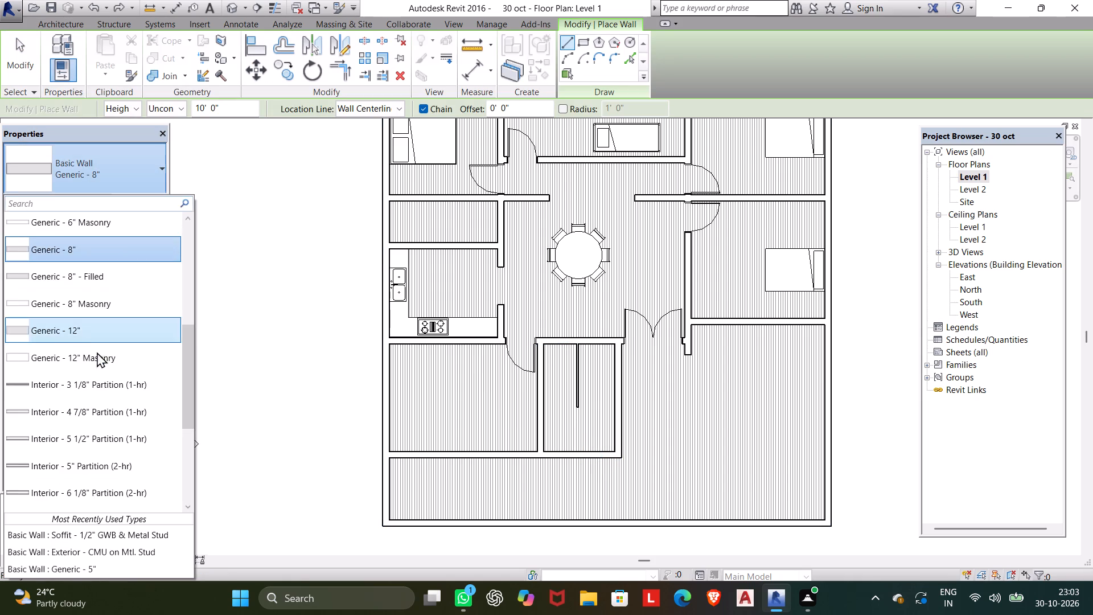
scroll(93, 322, up, 2)
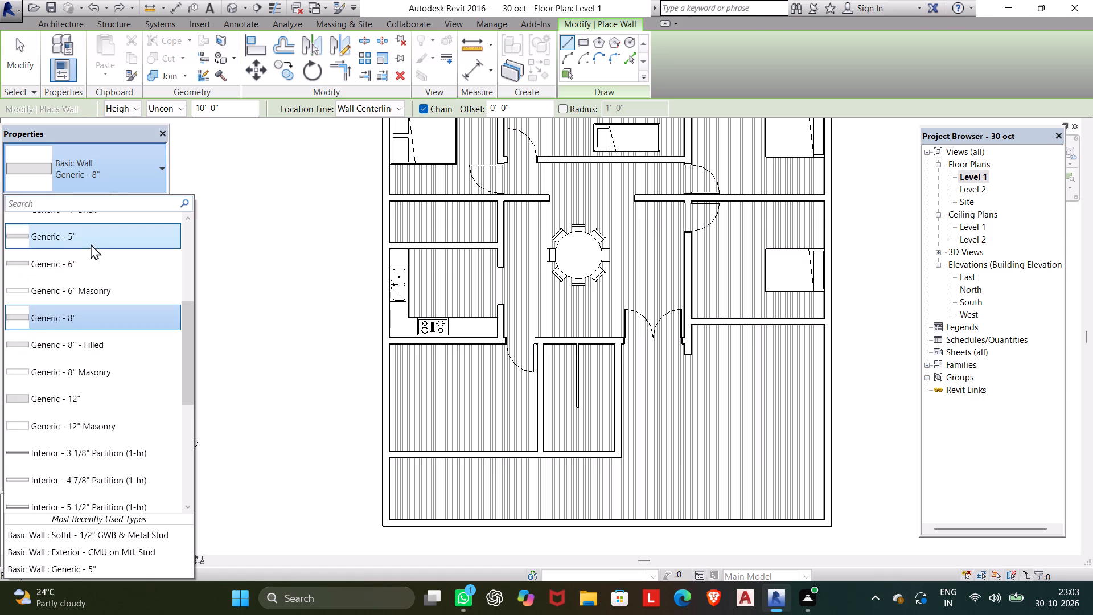
scroll(88, 244, up, 12)
scroll(85, 251, down, 1)
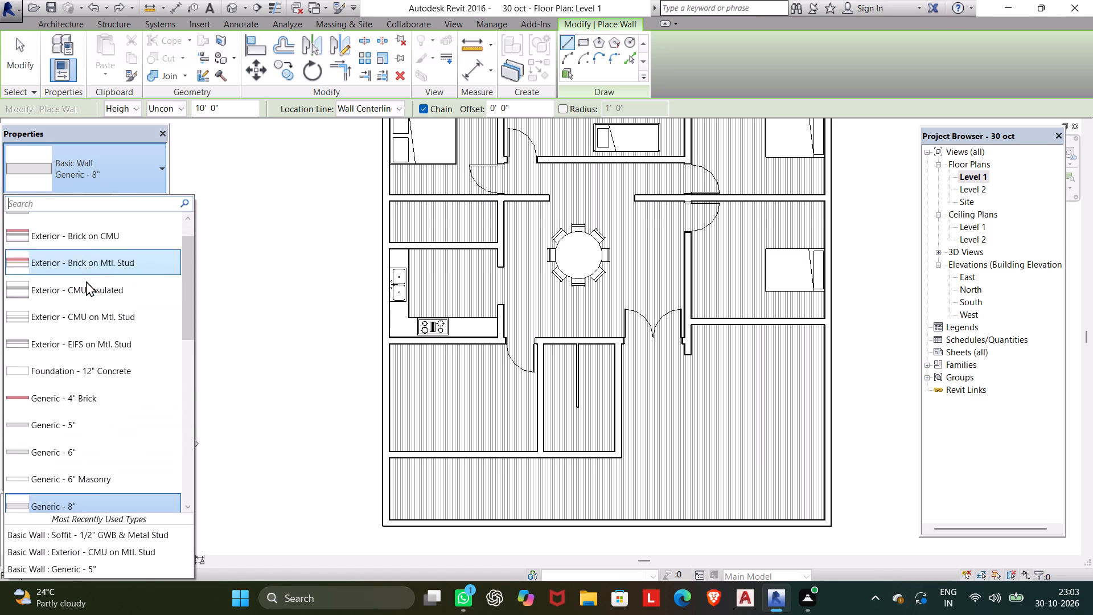
scroll(86, 286, down, 1)
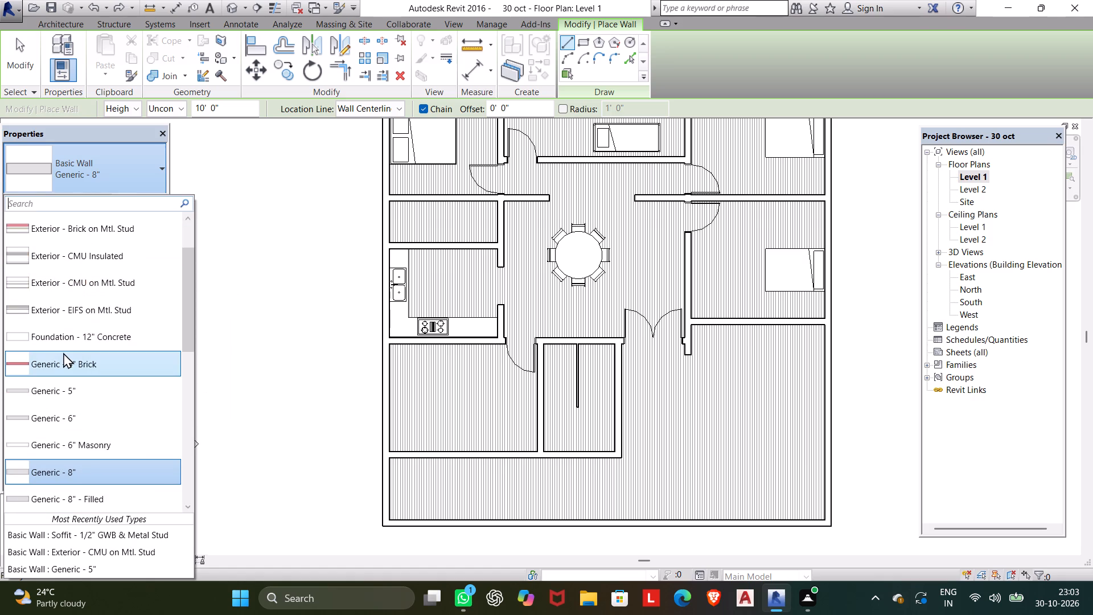
click(52, 399)
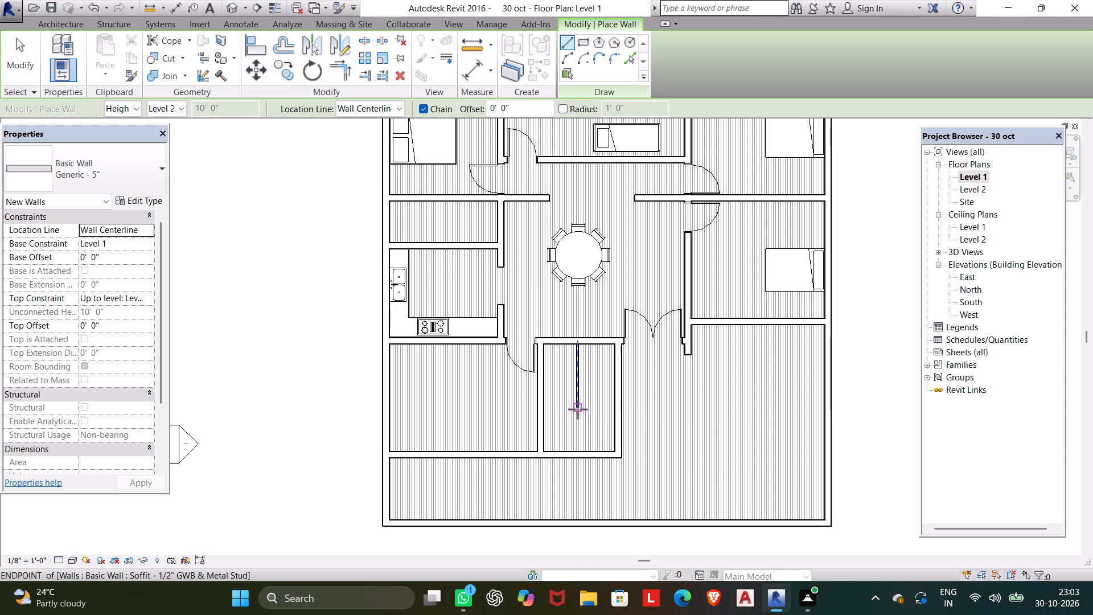
scroll(577, 408, up, 7)
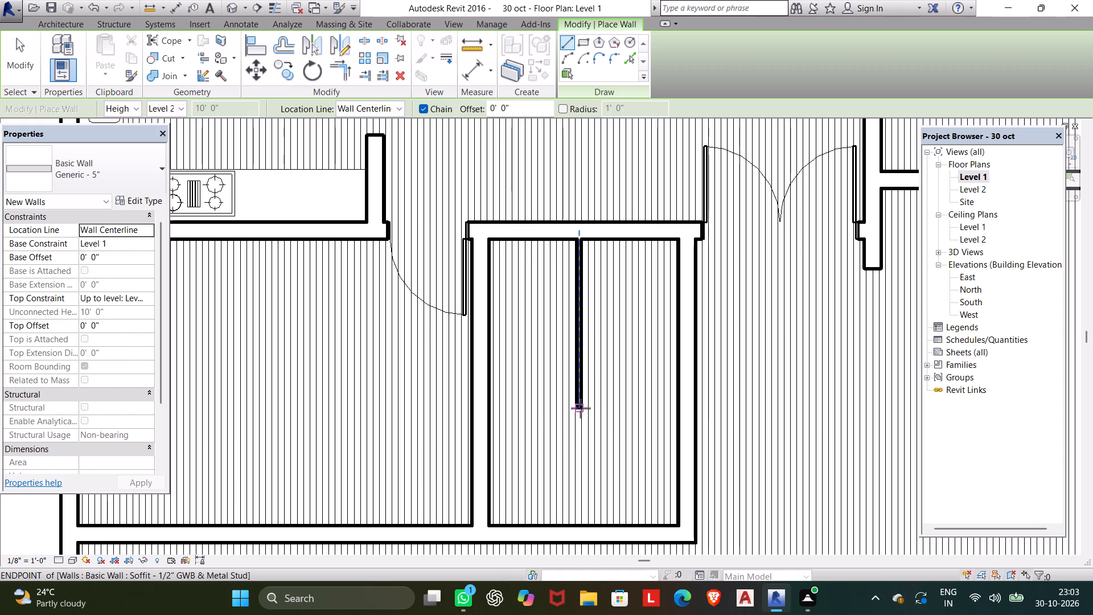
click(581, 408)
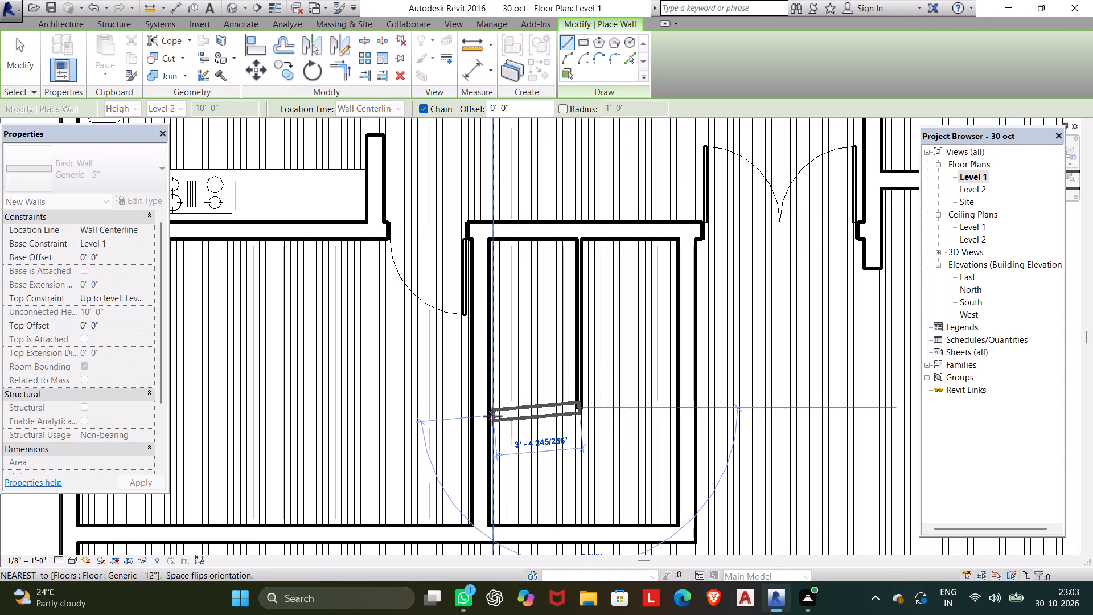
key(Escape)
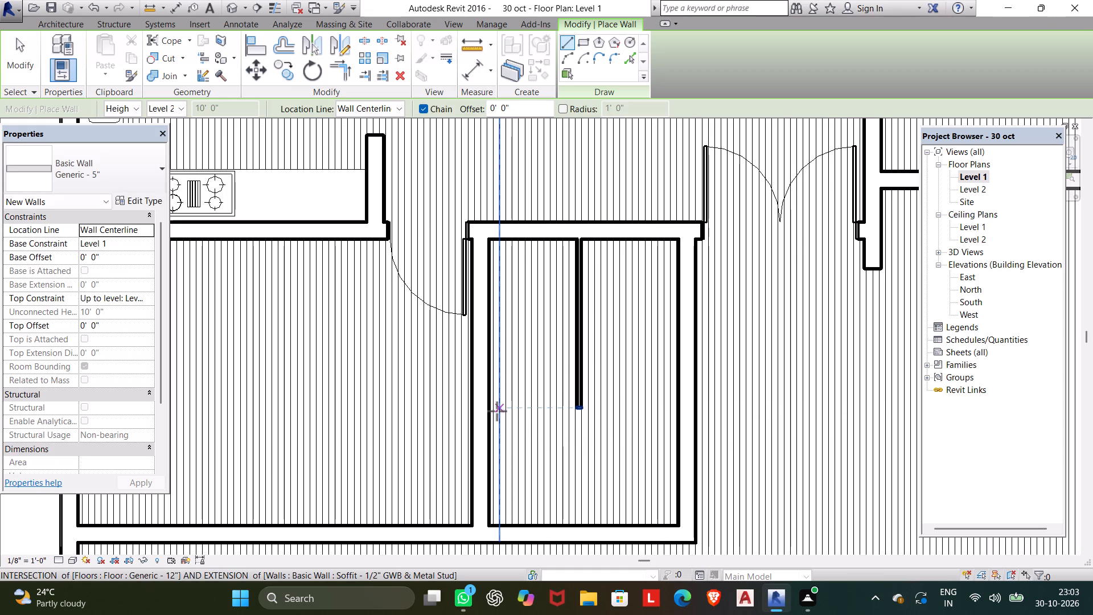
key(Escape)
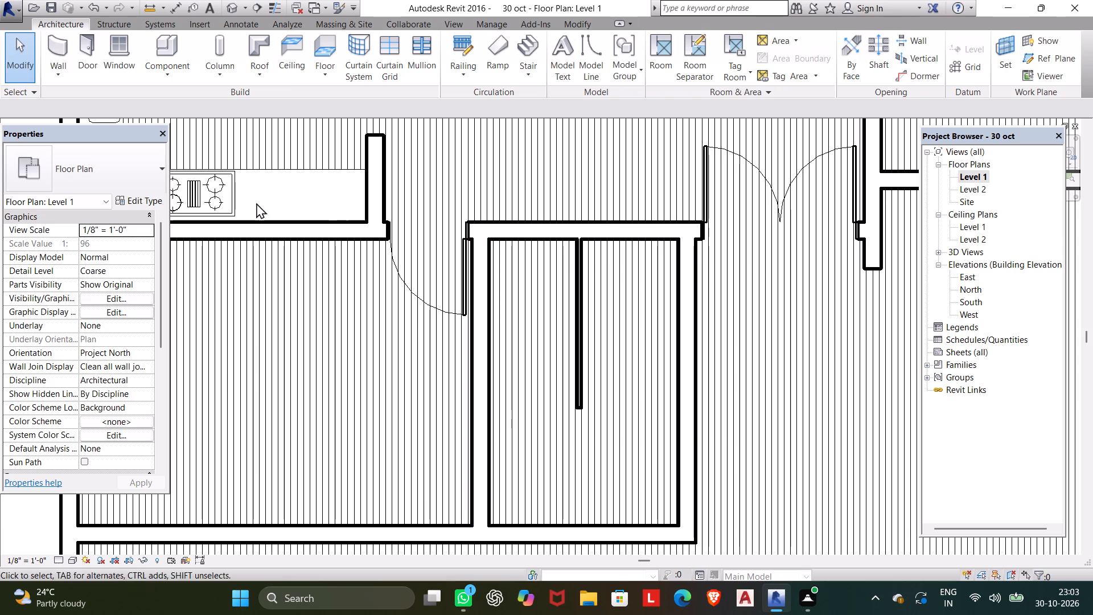
Draw a horizontal Generic - 5" wall between the narrow central rooms' side walls, level with the shortened partition's lower end.
click(57, 35)
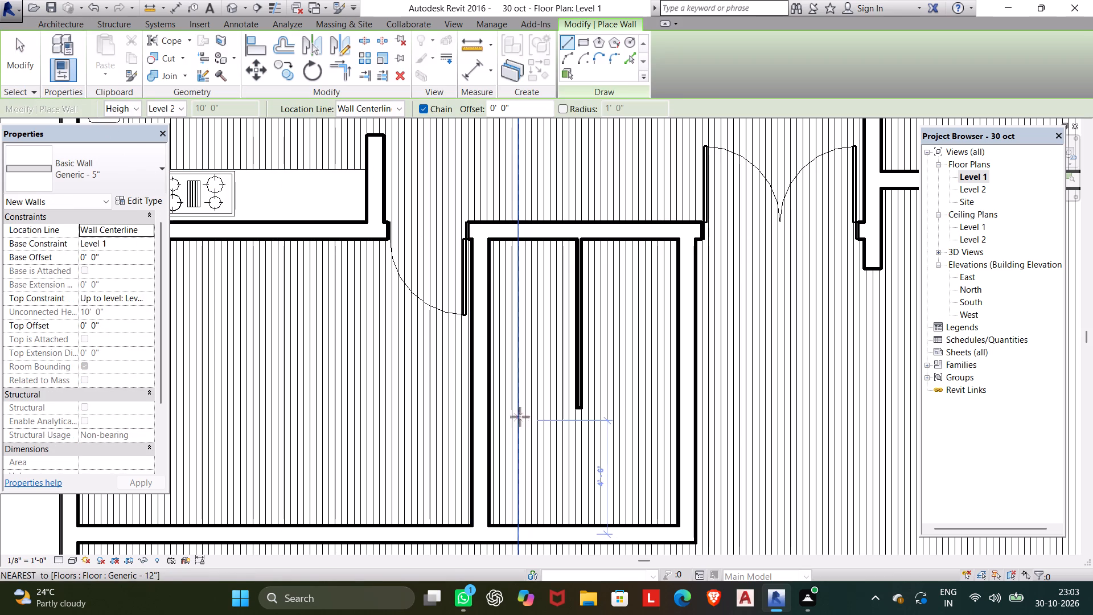
click(488, 408)
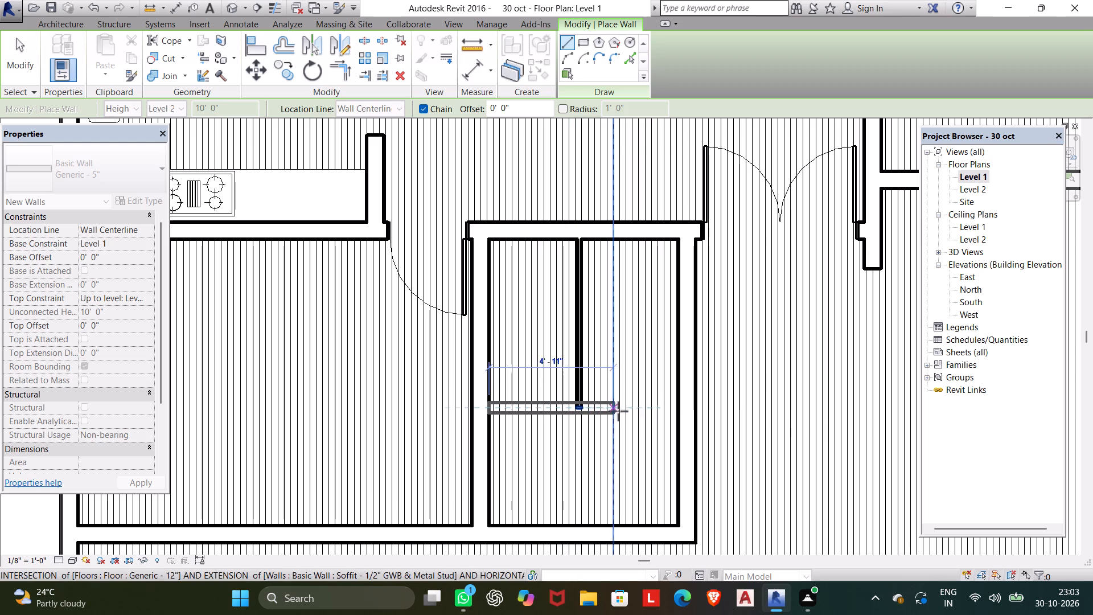
click(680, 400)
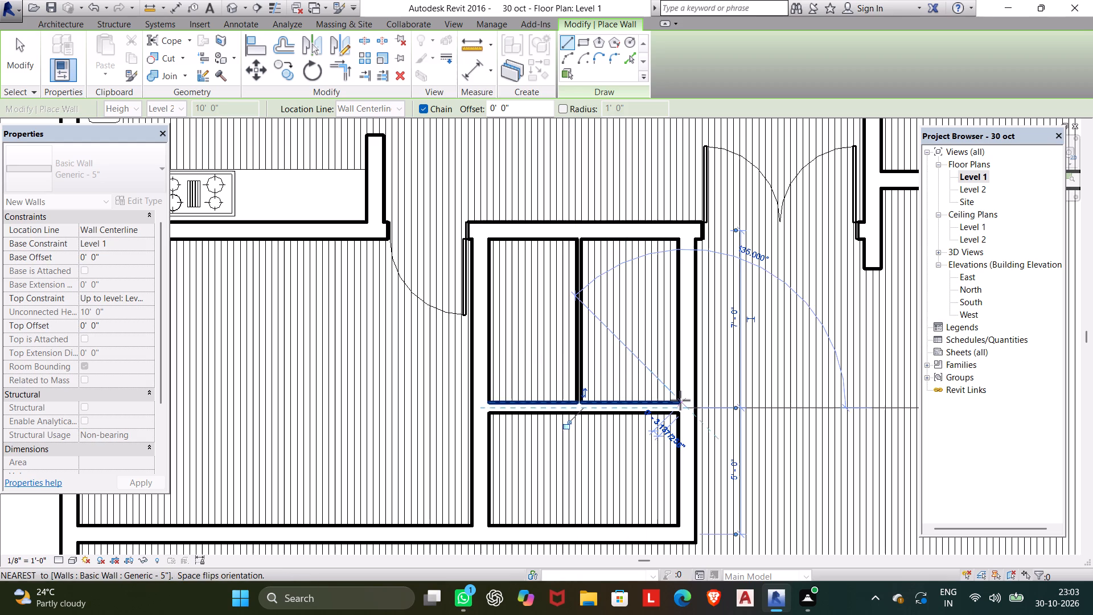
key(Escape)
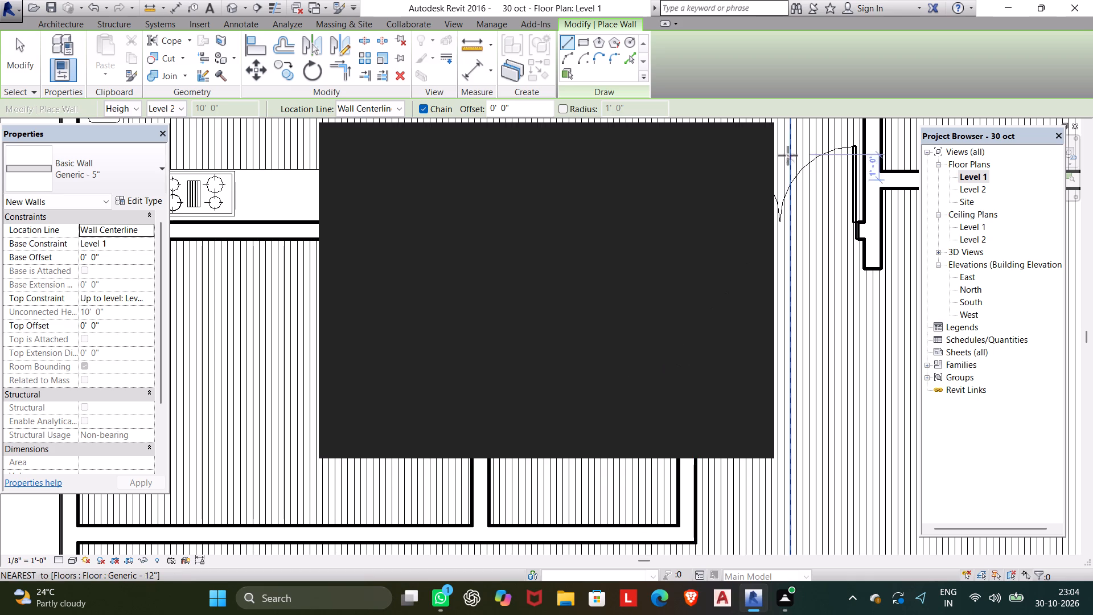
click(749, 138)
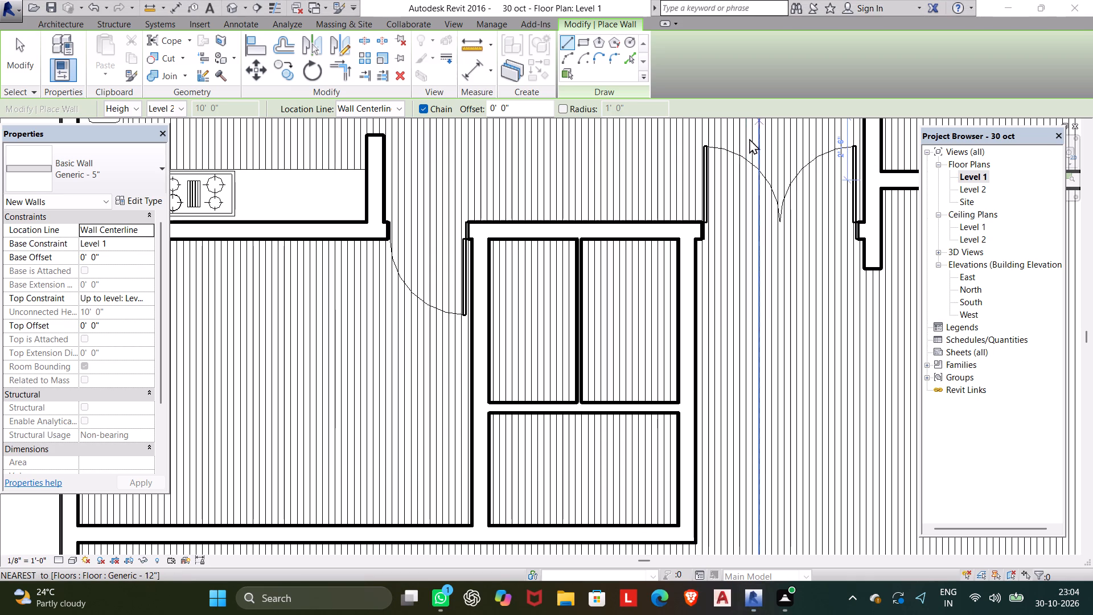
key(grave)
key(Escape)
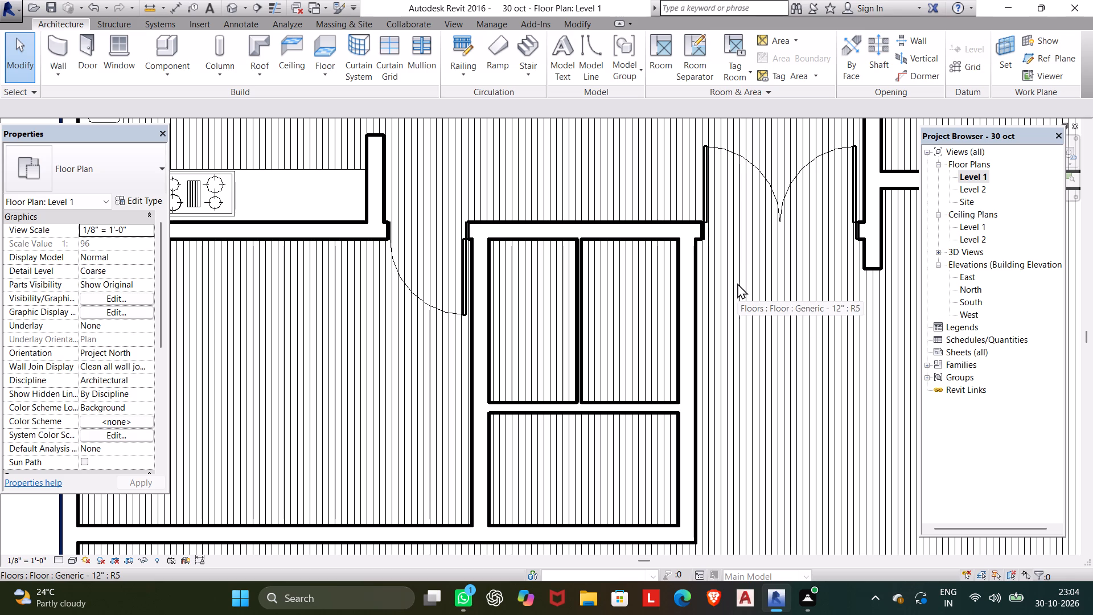
Load the Door-Single-Panel family from the Doors library with the 32" x 84" type for placement.
scroll(746, 278, down, 1)
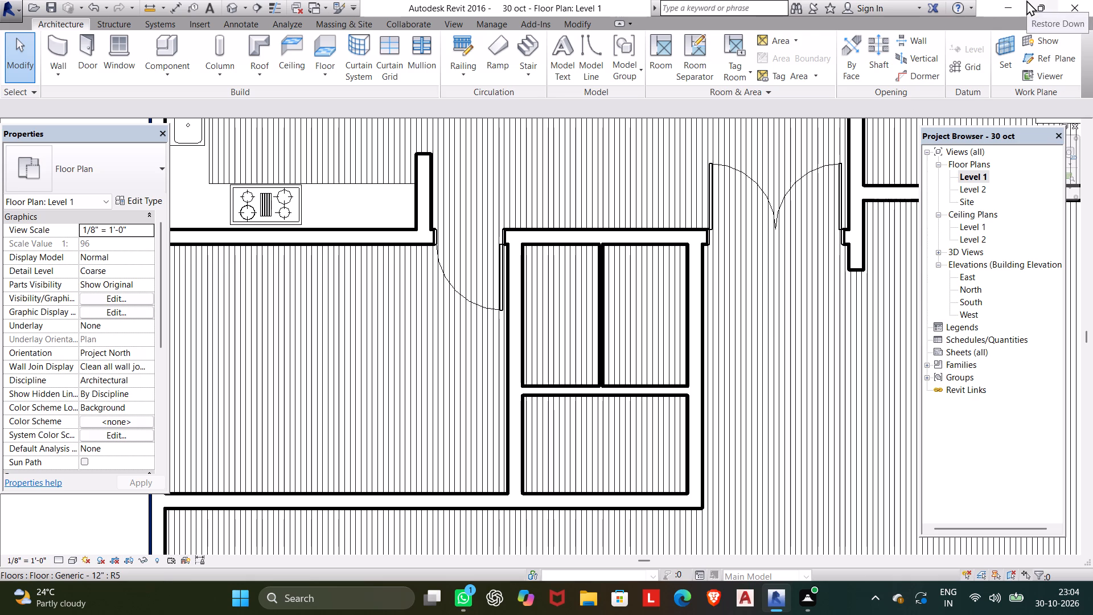
scroll(797, 245, down, 1)
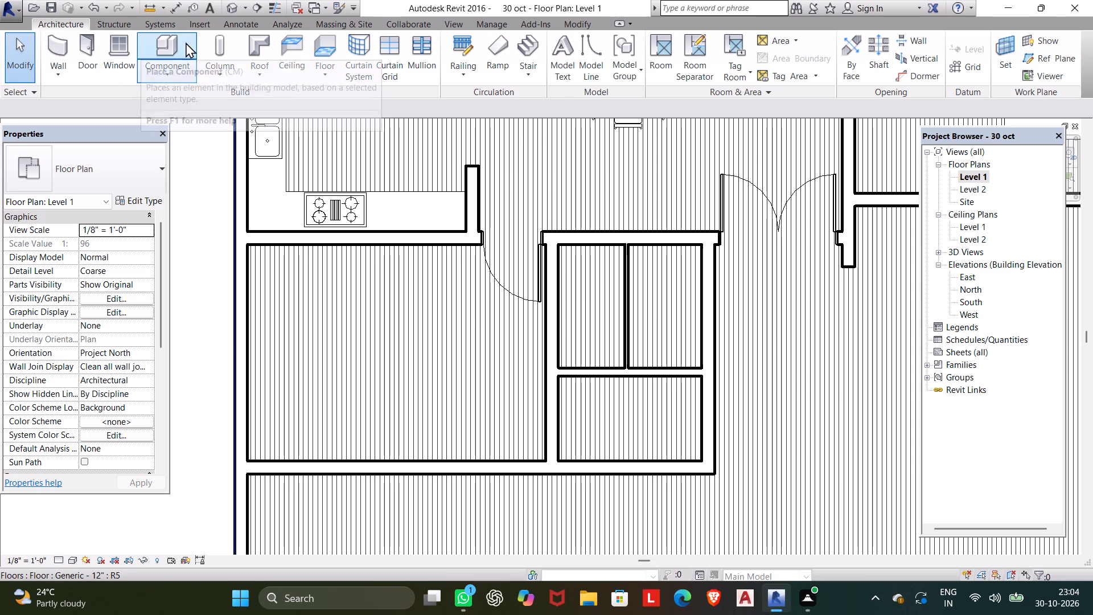
click(87, 47)
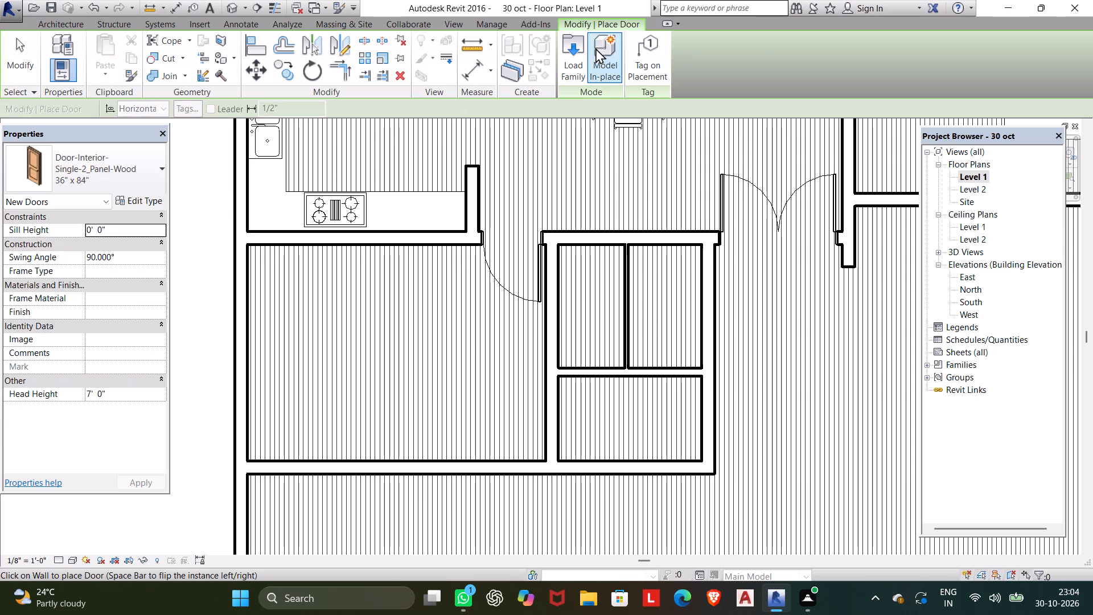
click(579, 42)
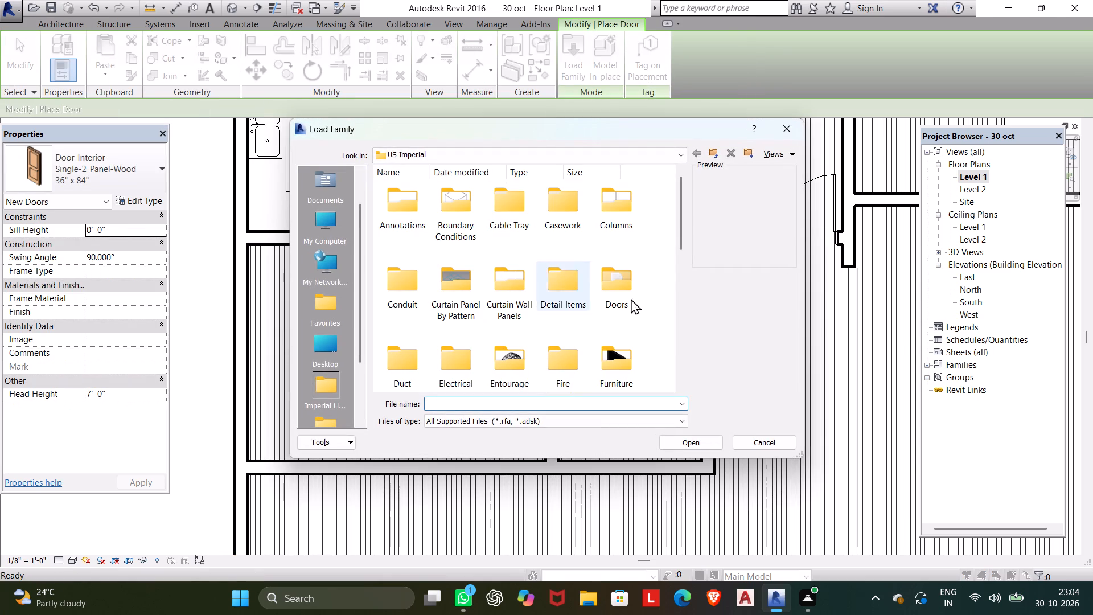
click(628, 289)
click(698, 440)
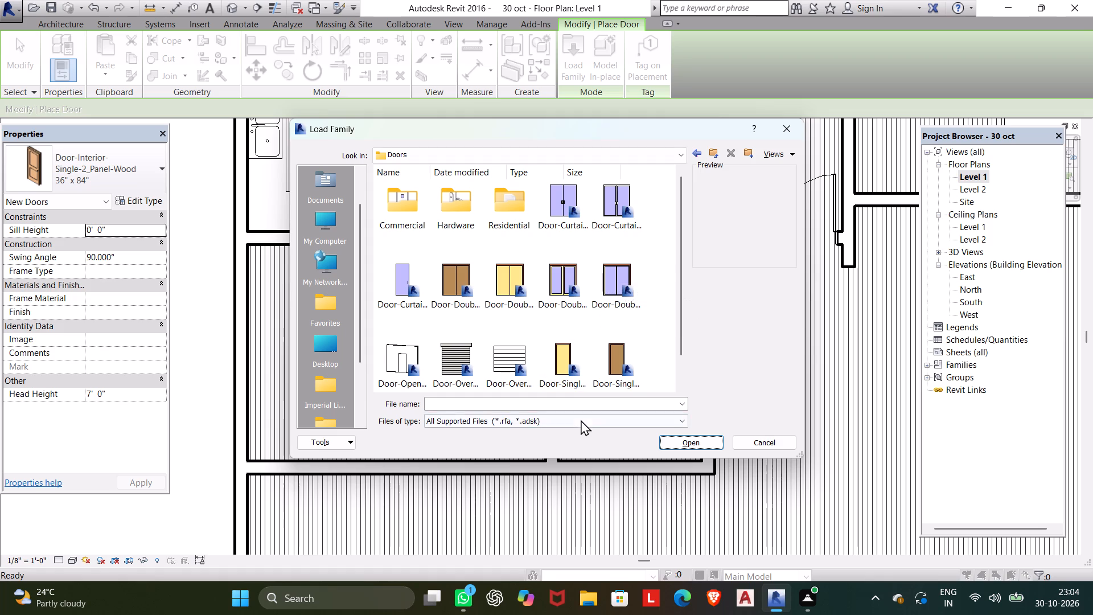
click(618, 355)
click(709, 444)
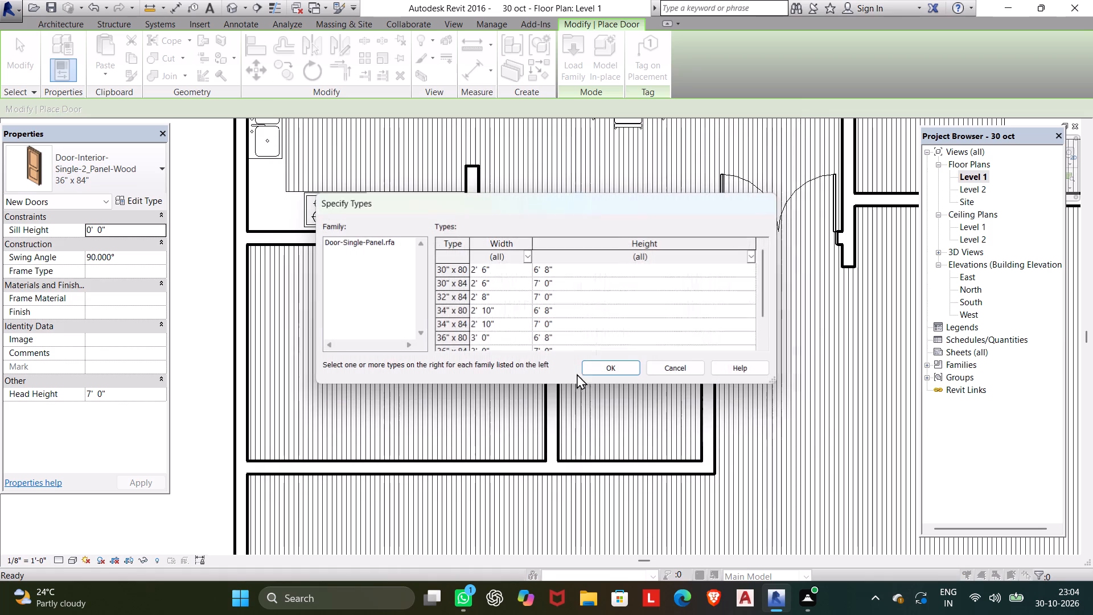
click(523, 282)
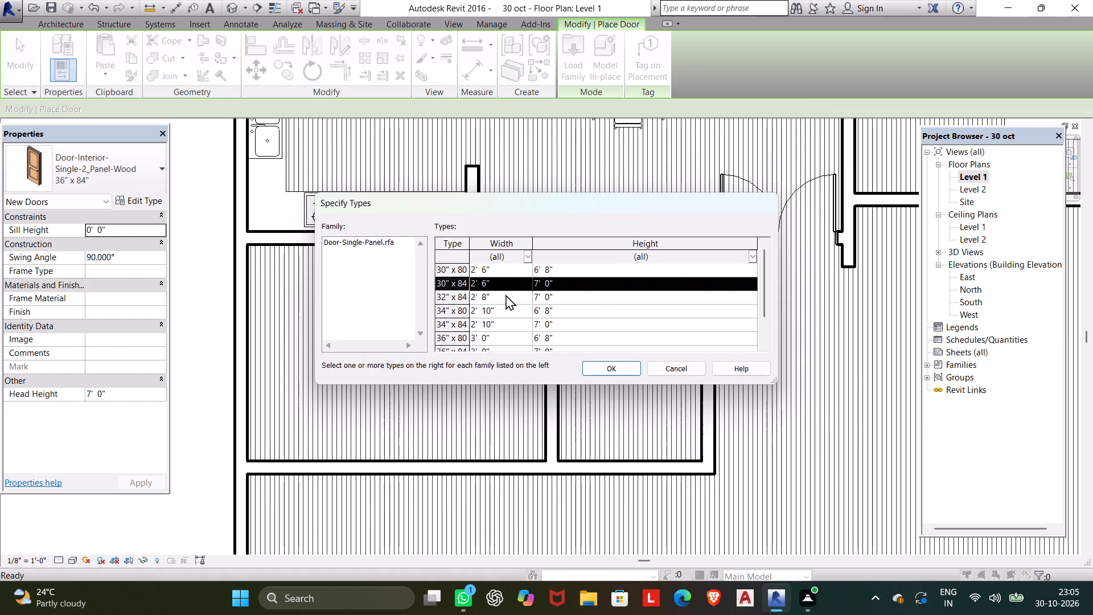
click(510, 296)
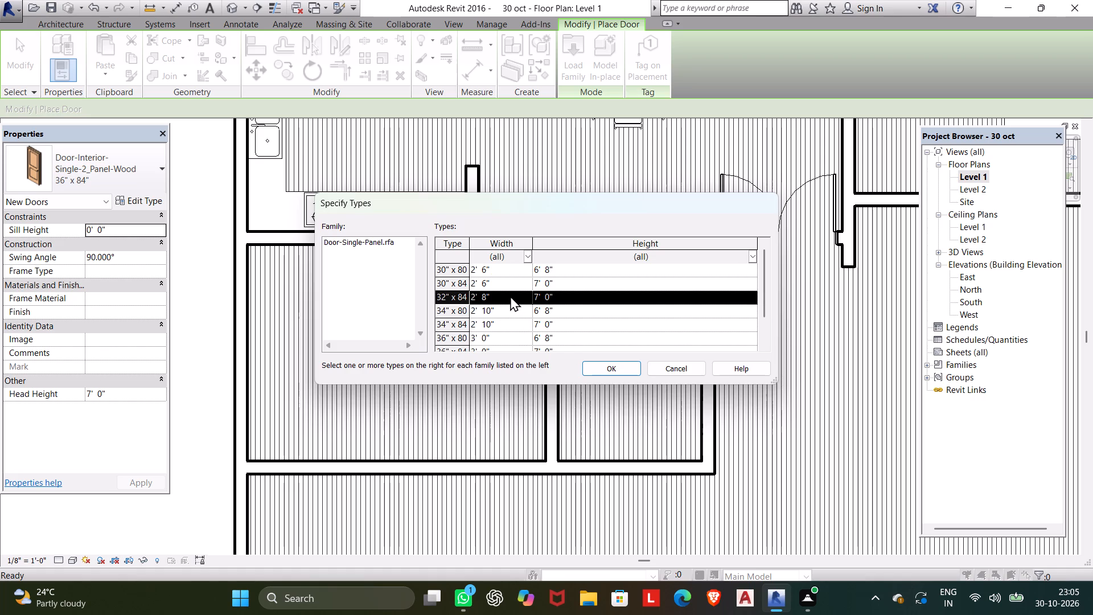
click(584, 367)
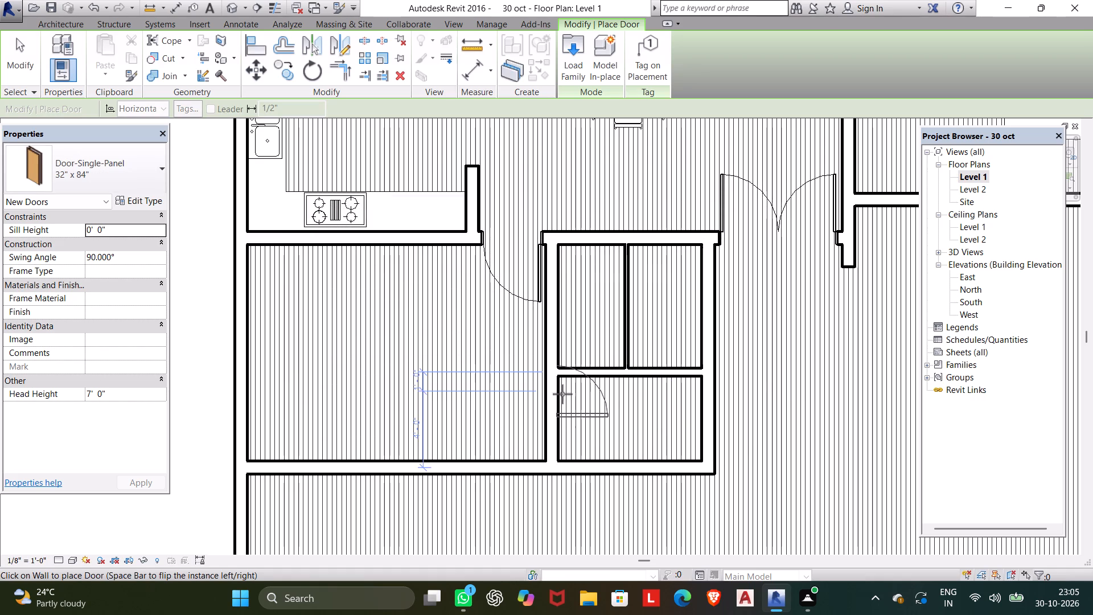
Place a 32" x 84" door in the lower central room's left wall, centred 2' 0" from the bottom wall and swinging inward.
click(555, 428)
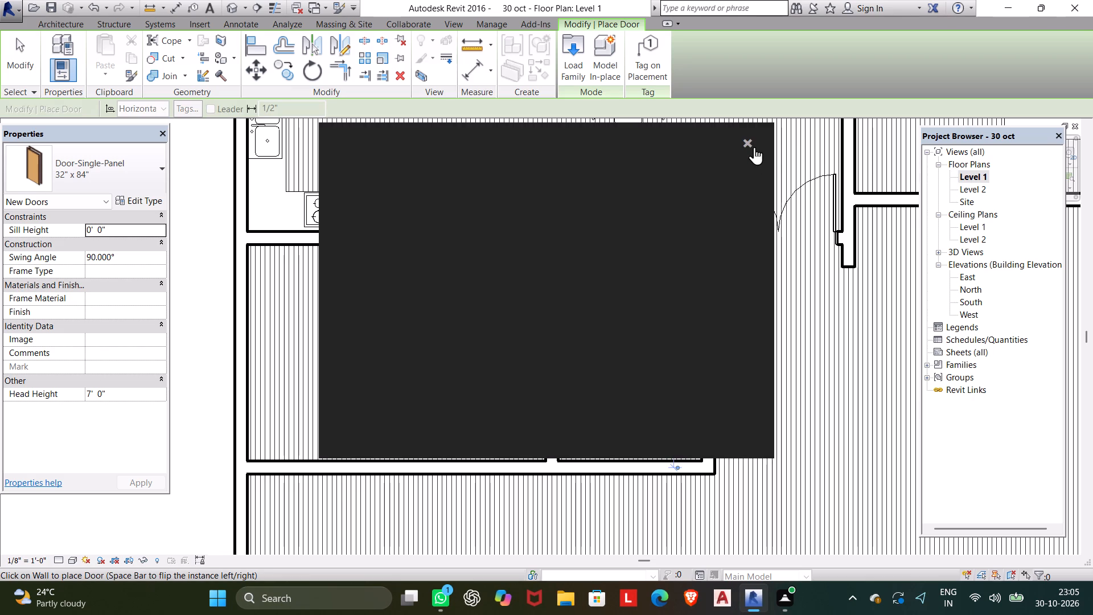
click(748, 145)
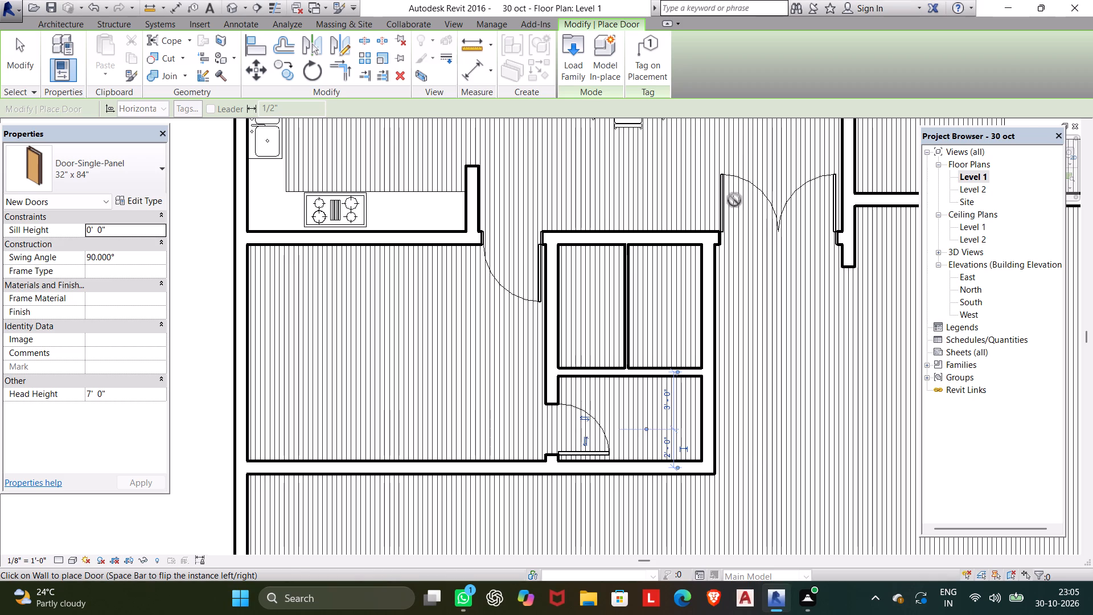
Place 32" x 84" doors swinging into the right-hand small rooms above both upper corner bedrooms: 2' 0" from the left one's right wall, 2' 6" from the right one's partition.
scroll(734, 200, down, 2)
middle_drag(732, 239, 709, 408)
middle_drag(607, 336, 612, 506)
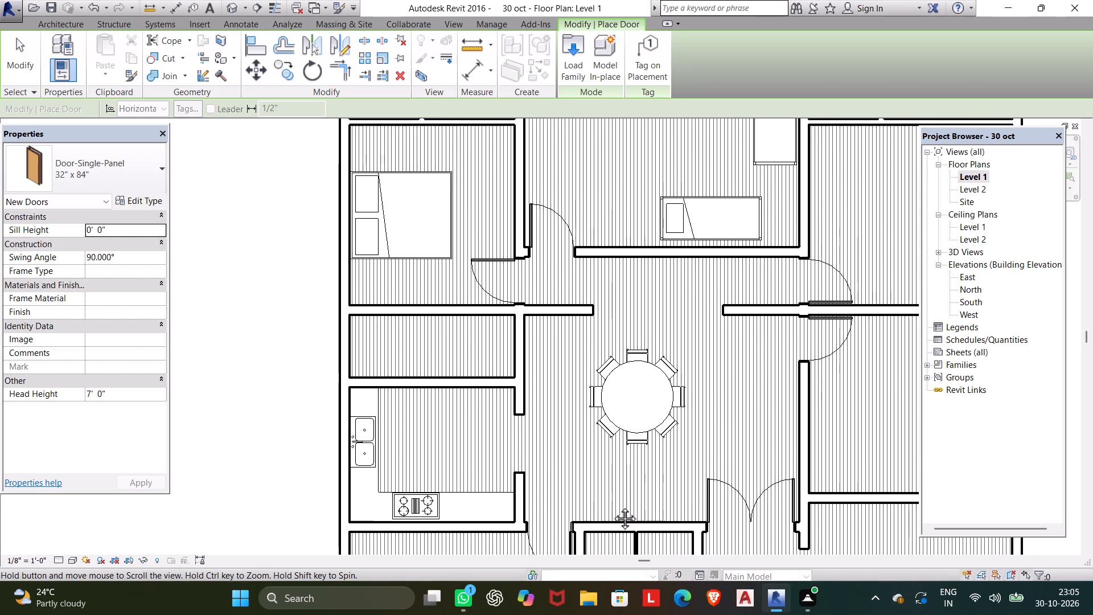
middle_drag(612, 506, 574, 606)
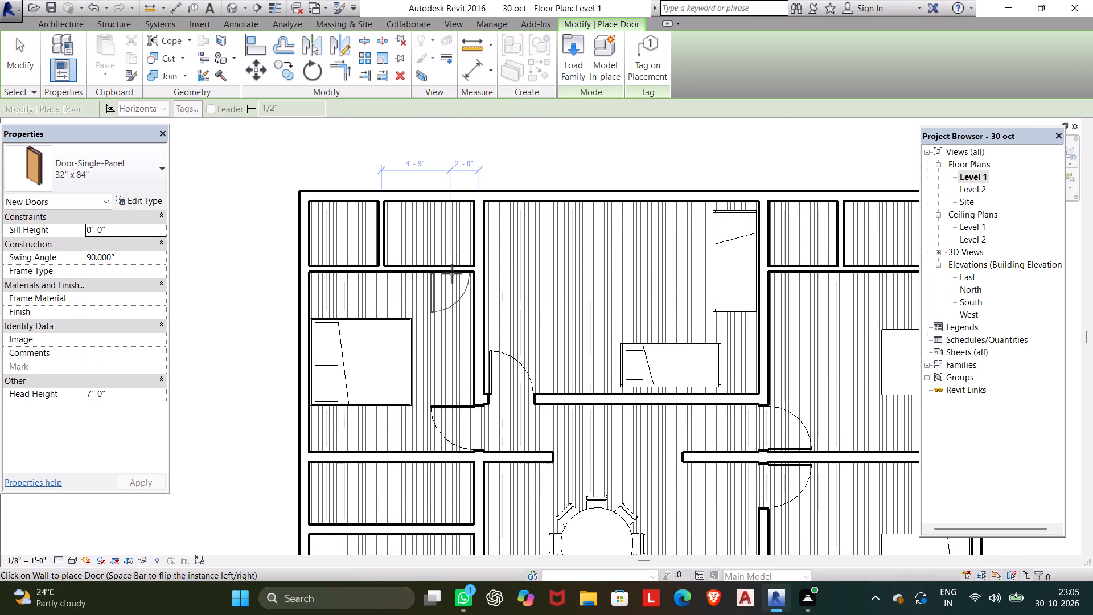
click(450, 264)
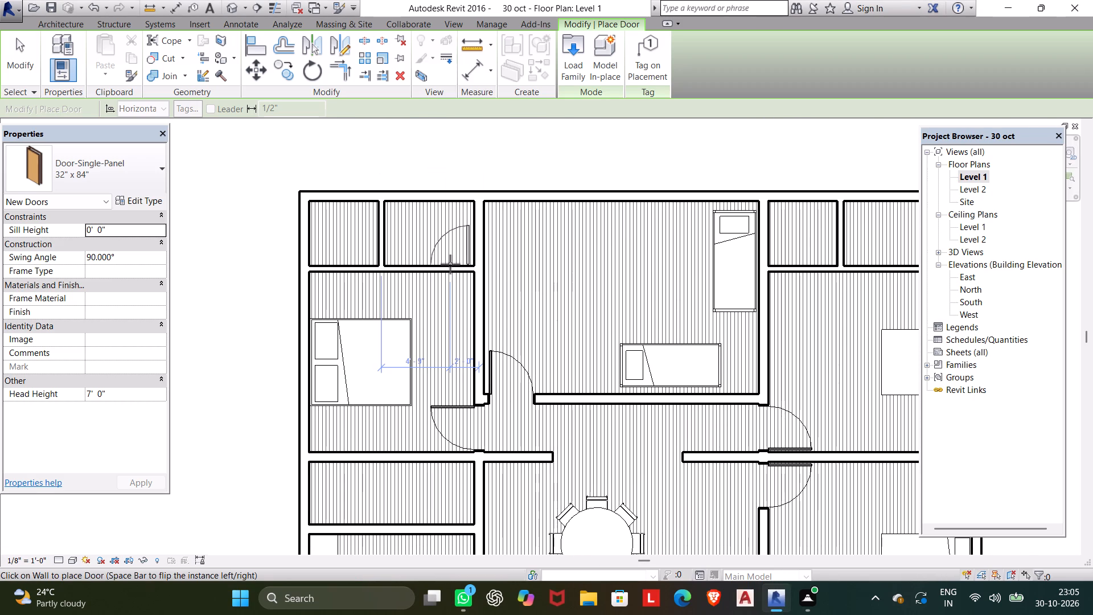
middle_drag(517, 294, 340, 270)
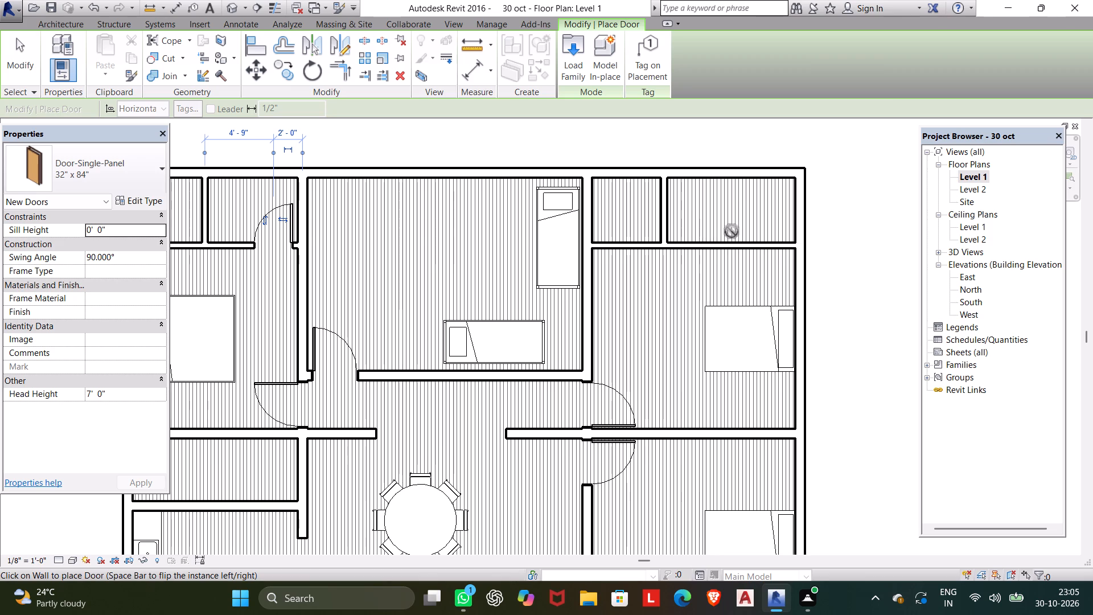
click(697, 240)
scroll(709, 257, down, 3)
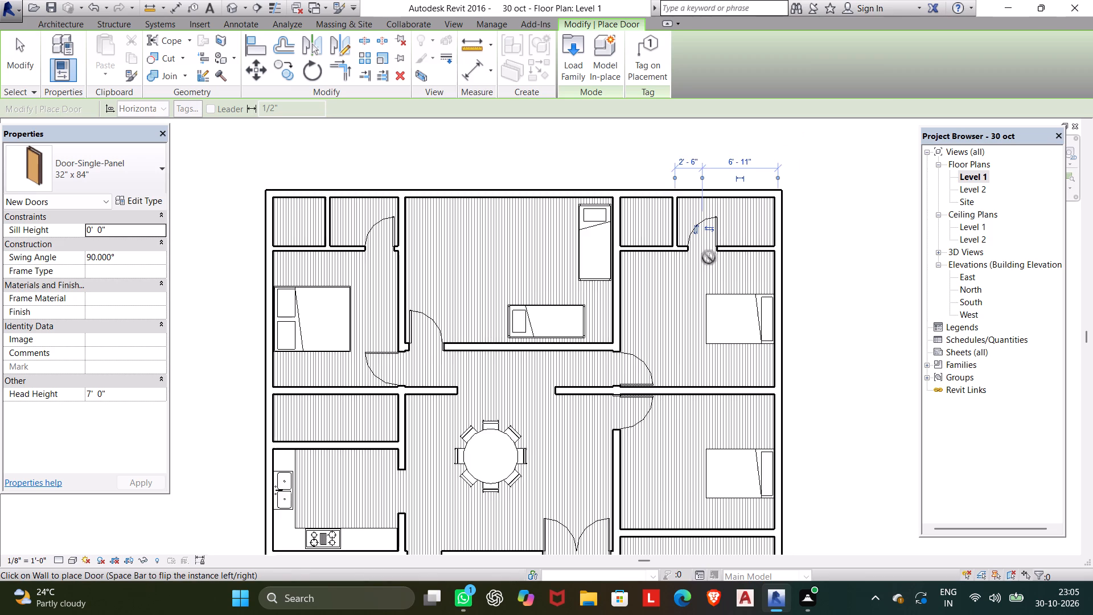
Flip the hand of the new door above the upper-right bedroom so it hinges on the side nearest the partition.
middle_drag(709, 257, 735, 167)
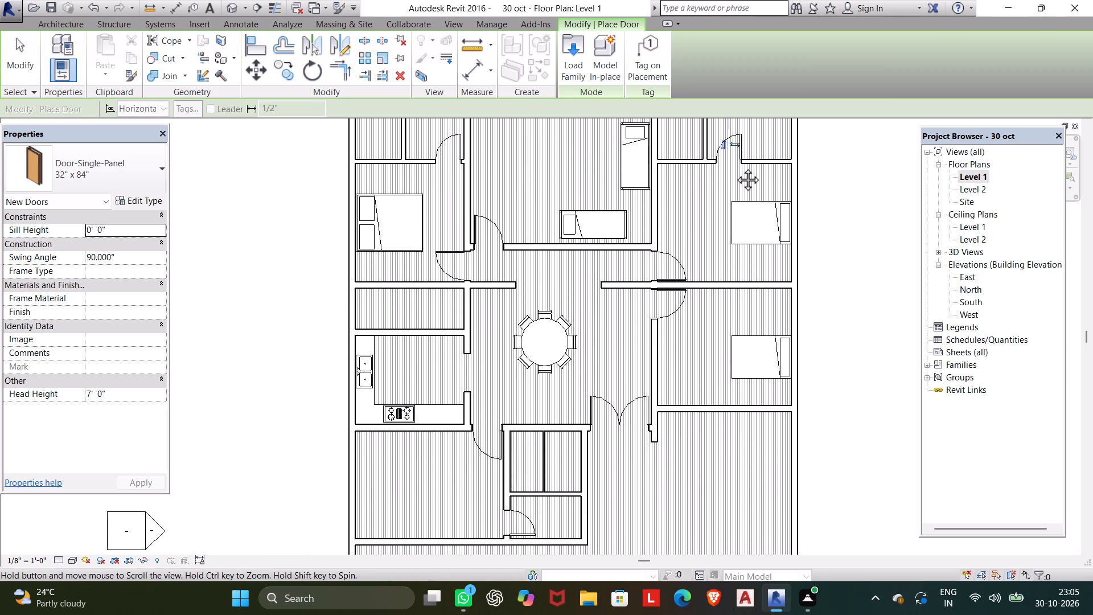
middle_drag(735, 167, 721, 220)
key(Escape)
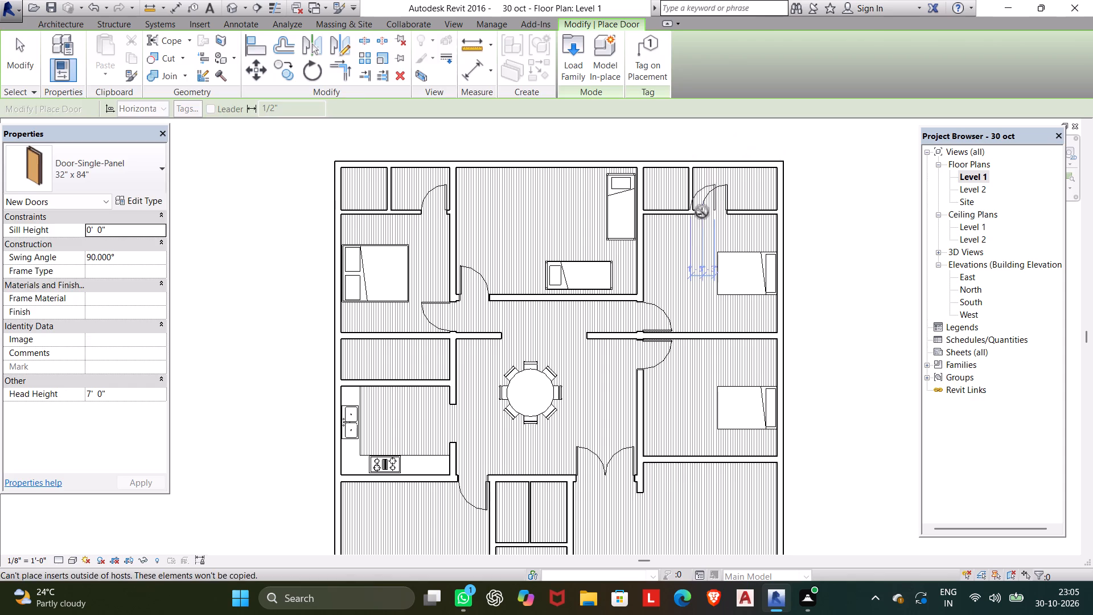
key(Escape)
key(Escape)
click(718, 199)
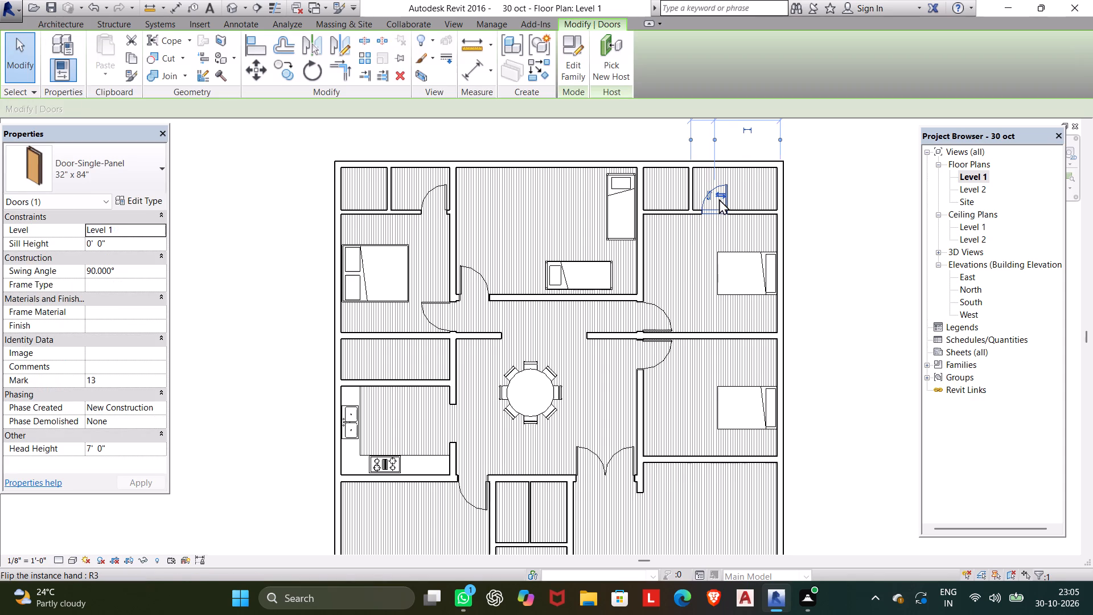
scroll(718, 198, up, 4)
click(720, 191)
key(Escape)
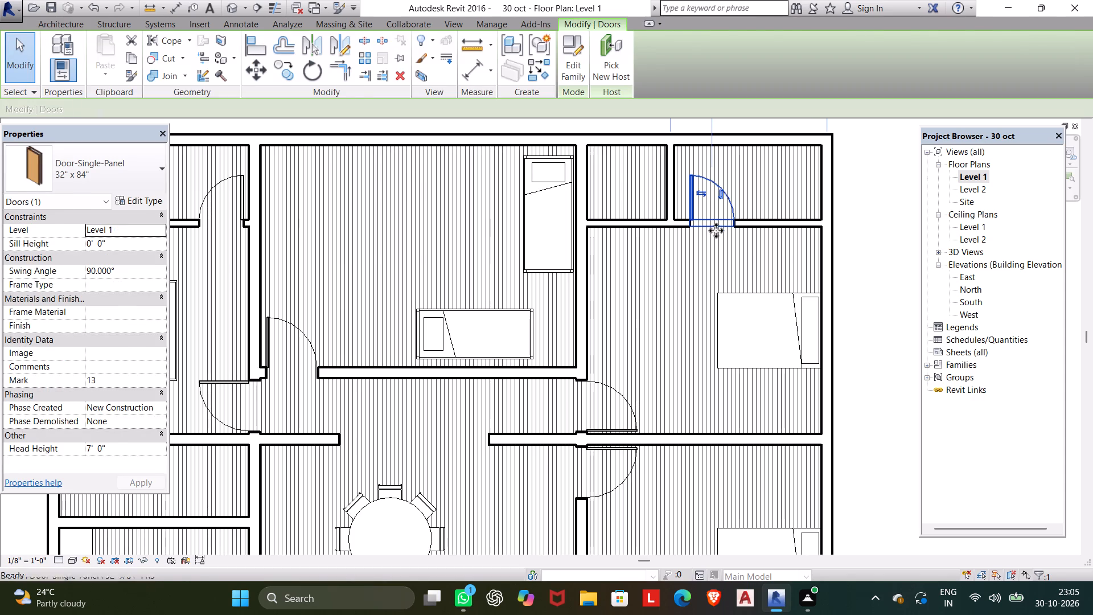
Nudge the door above the upper-right bedroom slightly left along its wall, closer to the small rooms' partition.
scroll(714, 249, down, 2)
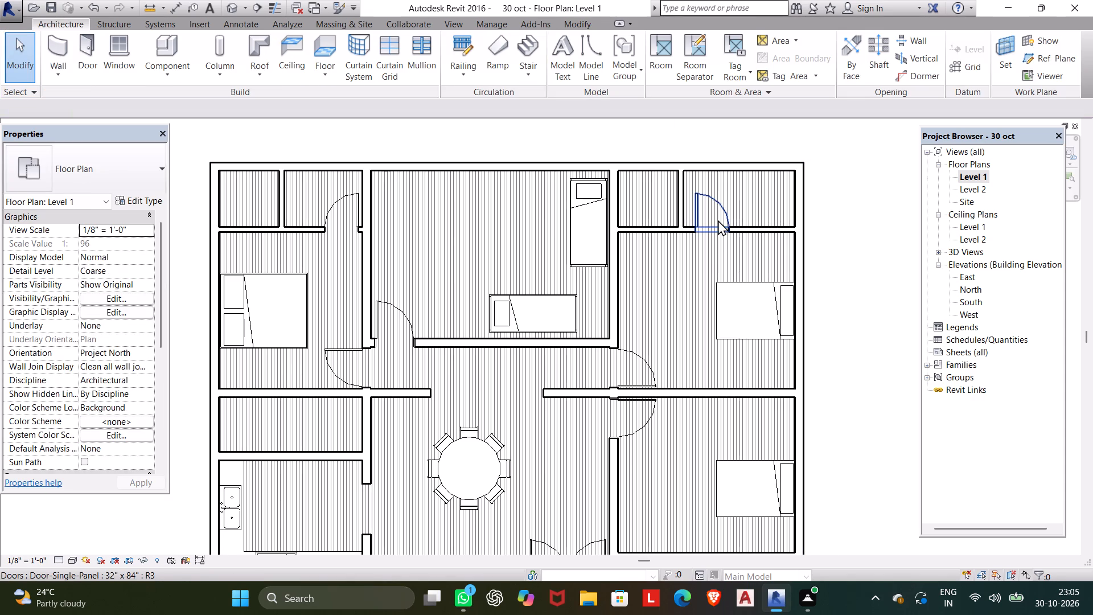
key(Left)
key(Left)
click(710, 228)
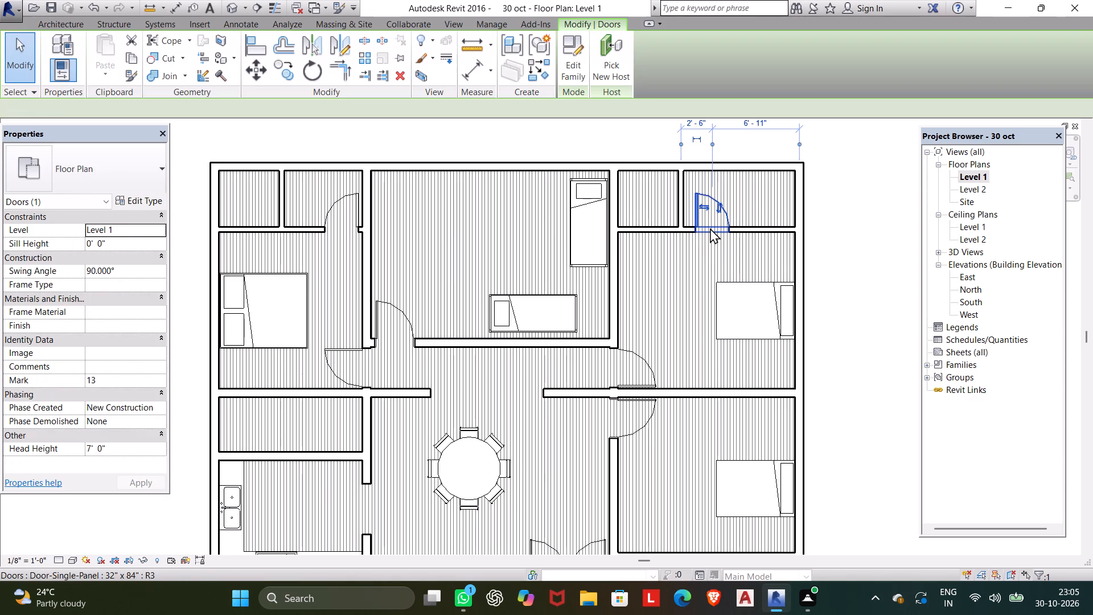
key(Left)
key(Left)
click(710, 261)
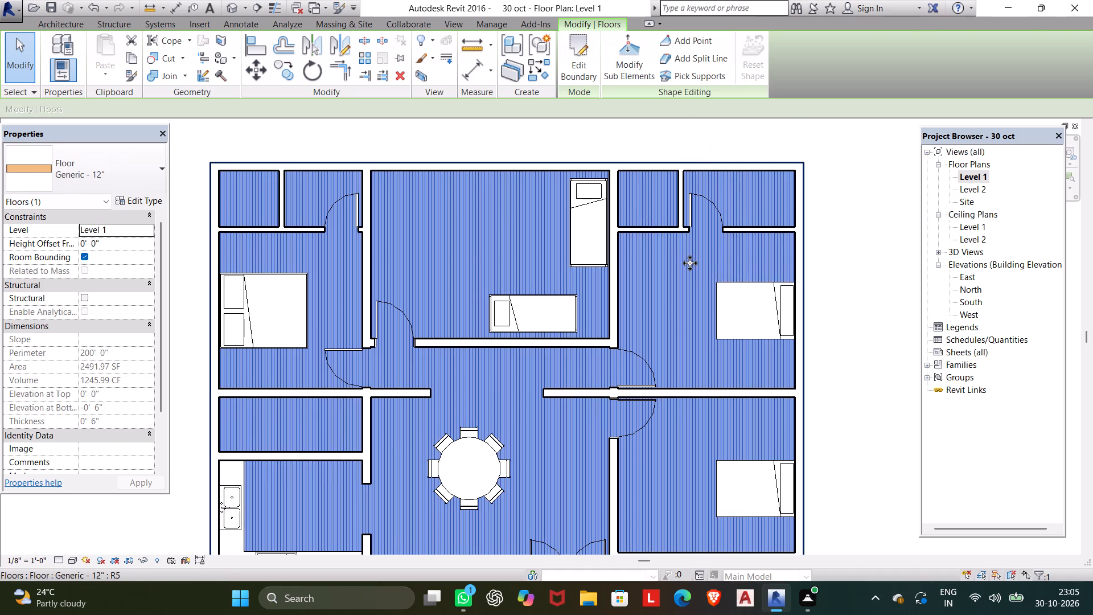
key(Escape)
Examine the whole house in the default 3D view from several angles, checking the doors, partitions and furniture.
scroll(687, 266, down, 2)
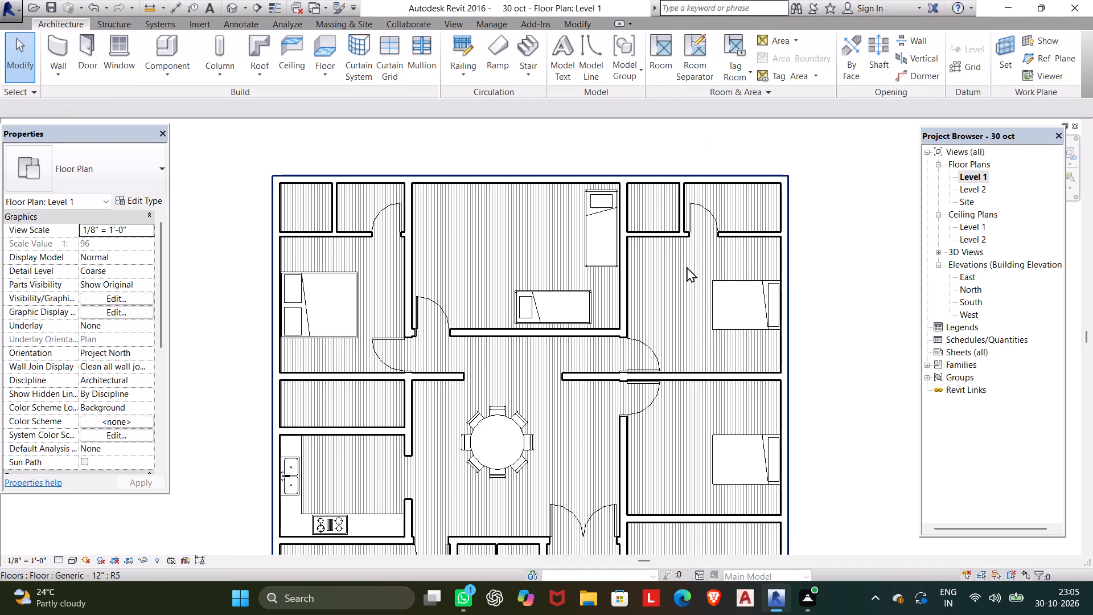
scroll(688, 266, down, 1)
middle_drag(705, 260, 720, 247)
middle_drag(680, 360, 695, 352)
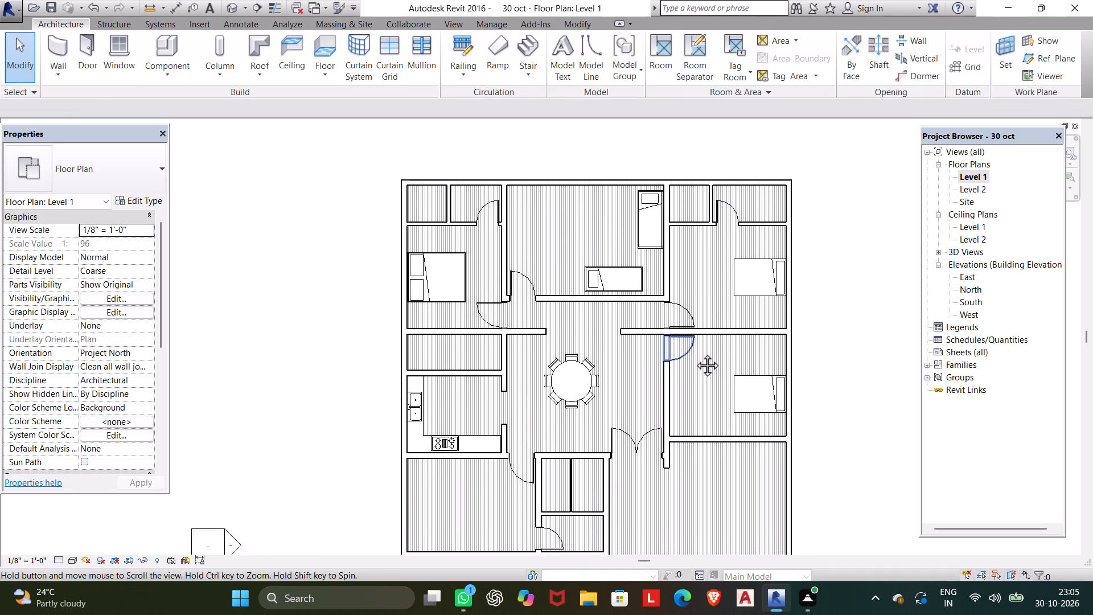
middle_drag(695, 352, 716, 313)
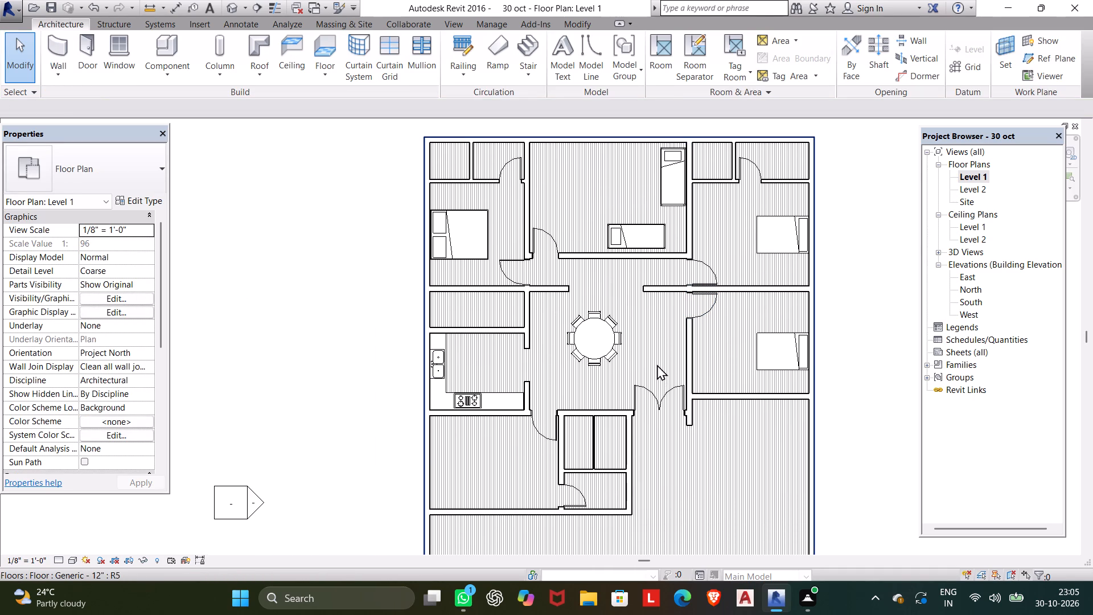
click(227, 6)
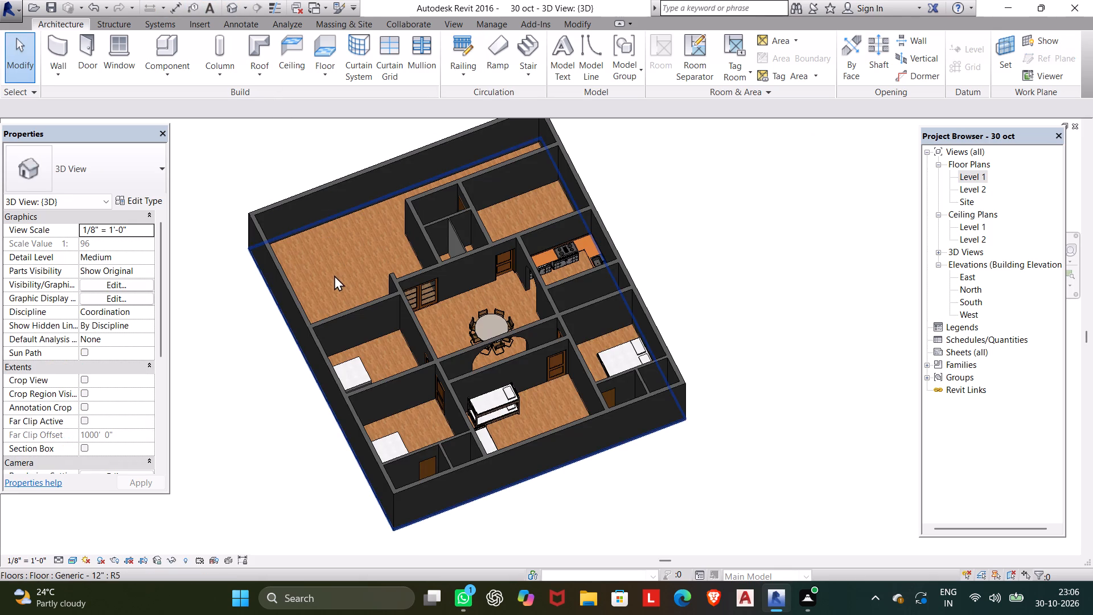
shift+middle_drag(335, 273, 537, 393)
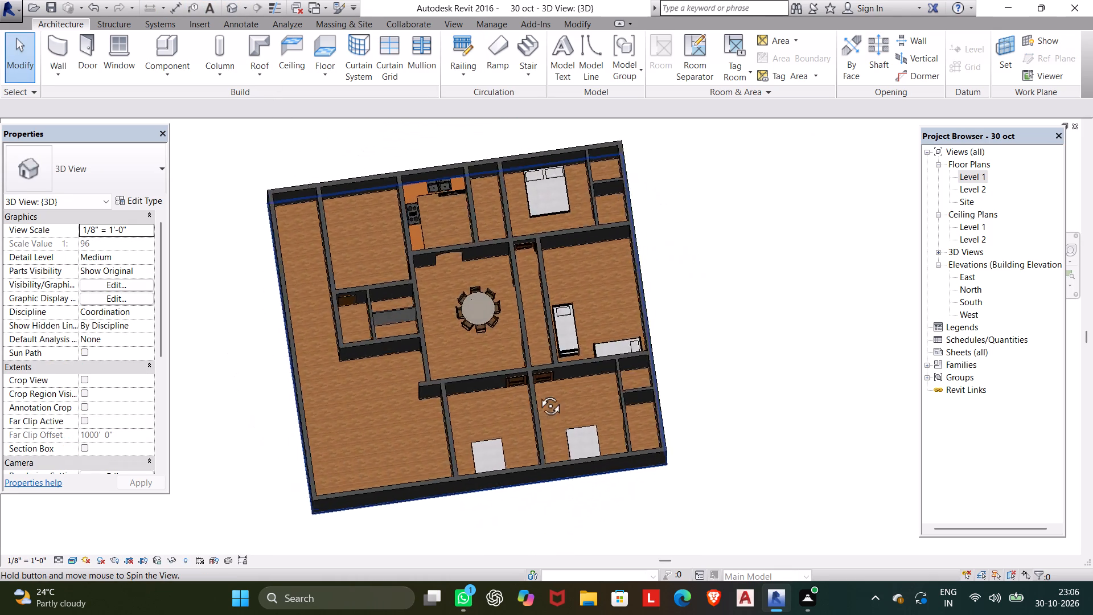
shift+middle_drag(537, 393, 660, 403)
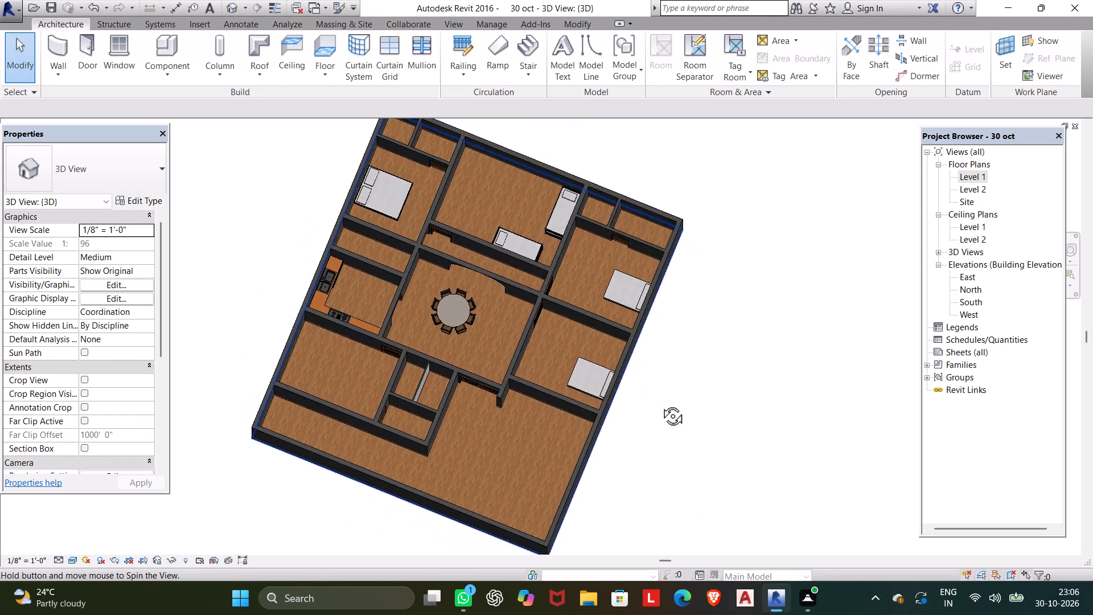
shift+middle_drag(660, 403, 705, 319)
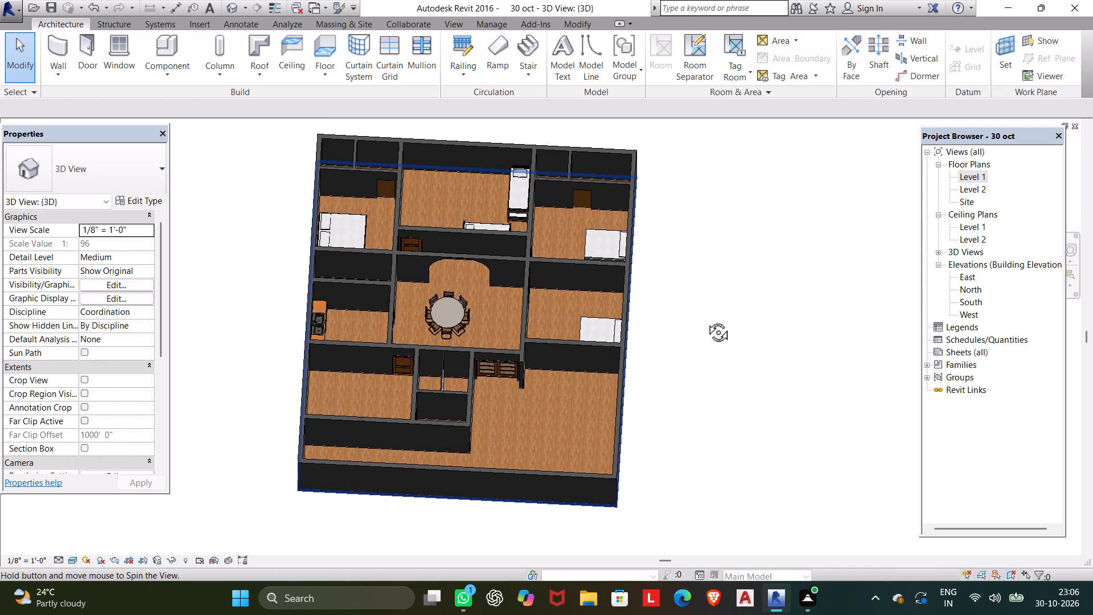
shift+middle_drag(705, 319, 520, 396)
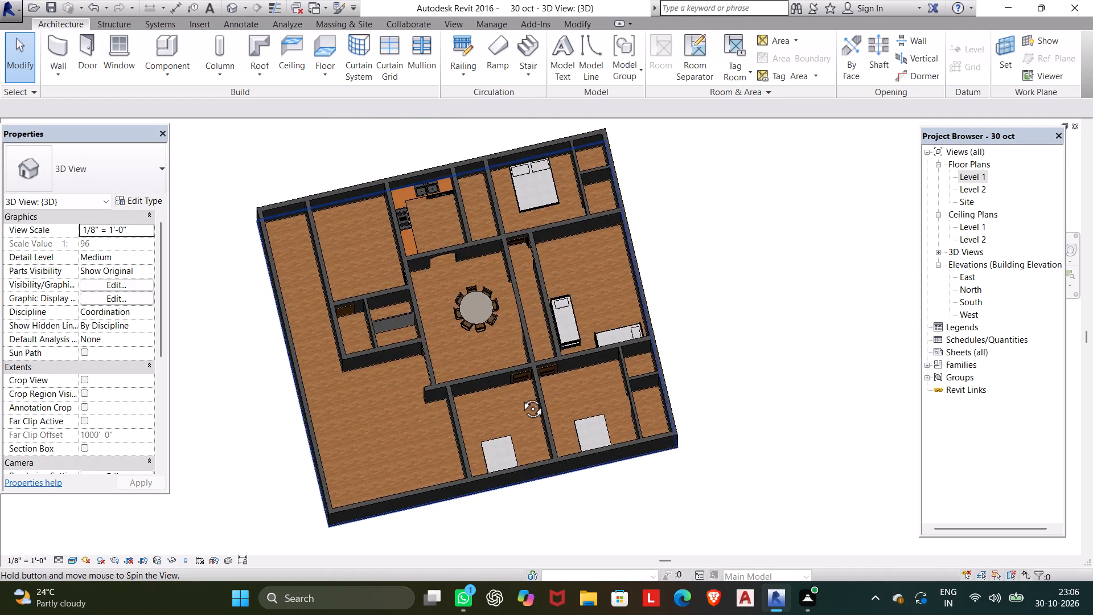
shift+middle_drag(520, 396, 625, 296)
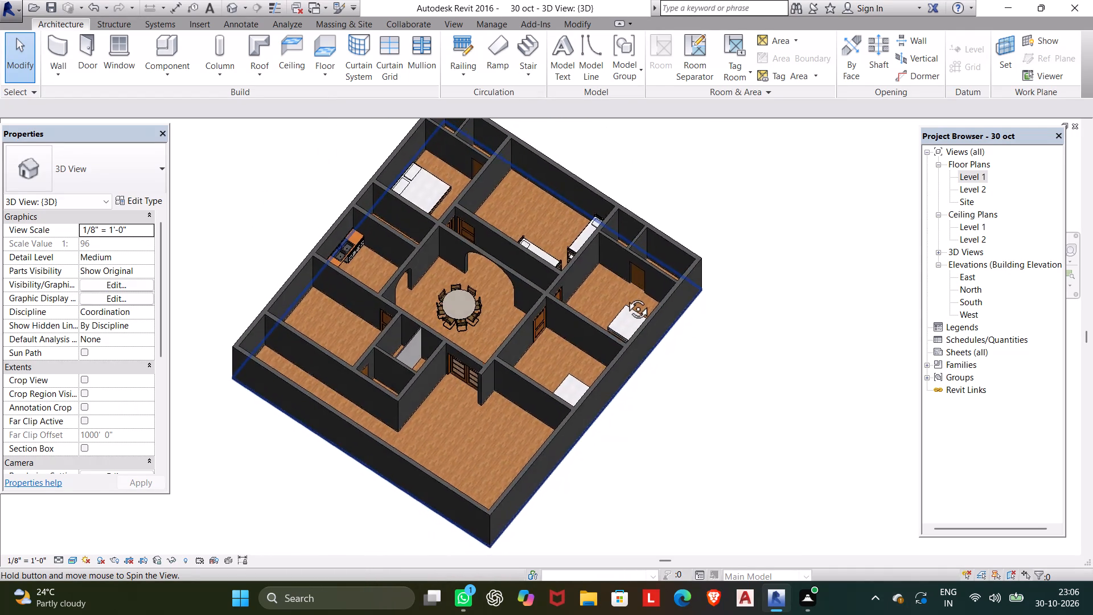
Examine the whole house from further angles in the 3D view.
shift+middle_drag(625, 296, 656, 363)
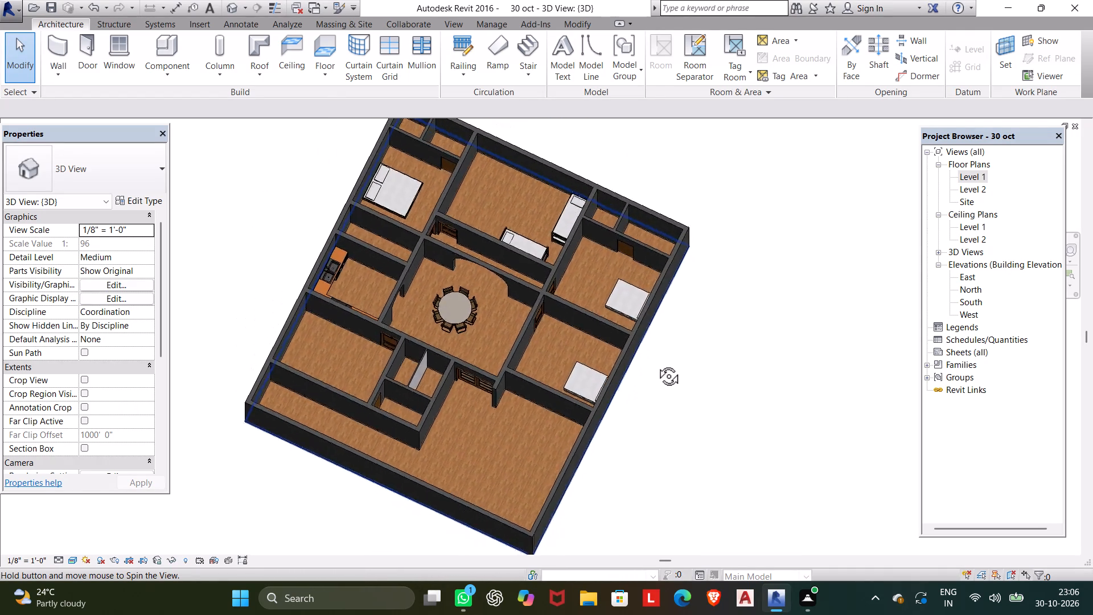
shift+middle_drag(656, 363, 692, 319)
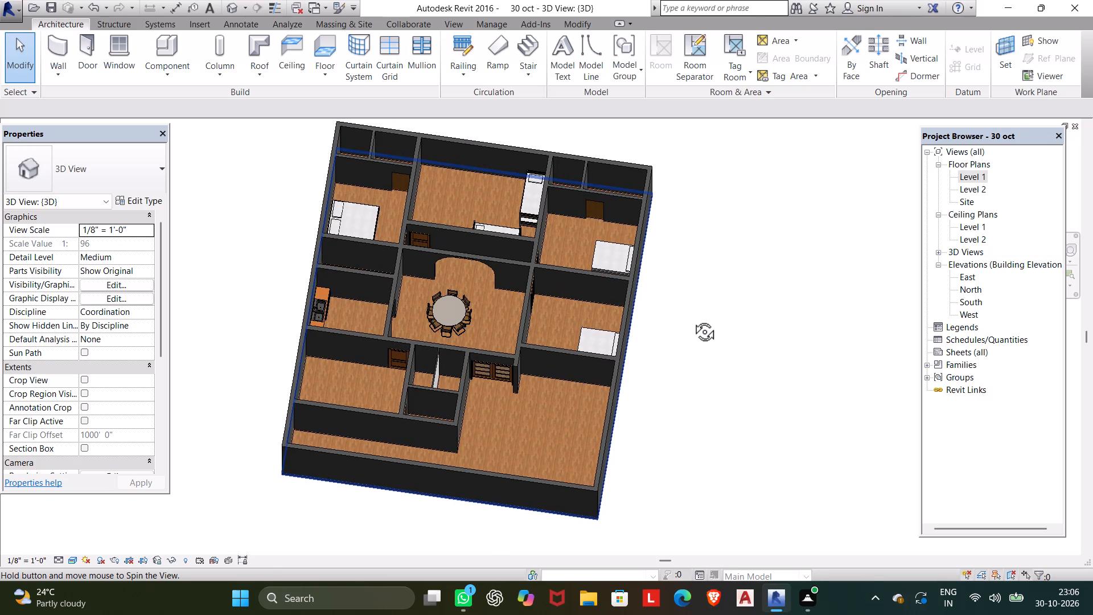
shift+middle_drag(692, 319, 711, 227)
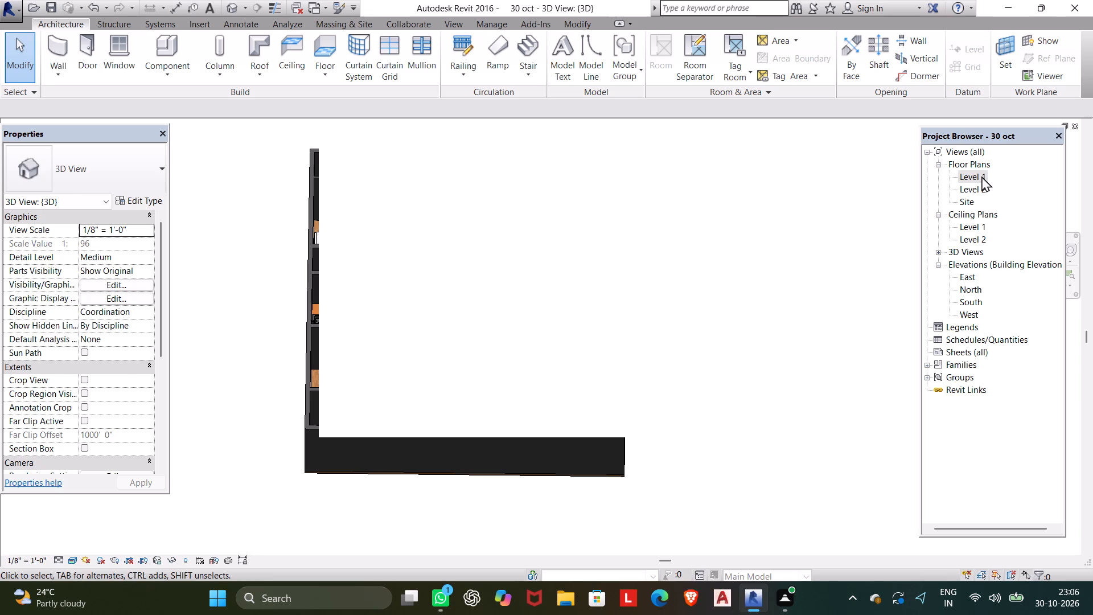
Delete the 8" exterior wall along the bottom edge of the house in the Level 1 floor plan.
click(981, 176)
click(981, 176)
click(747, 145)
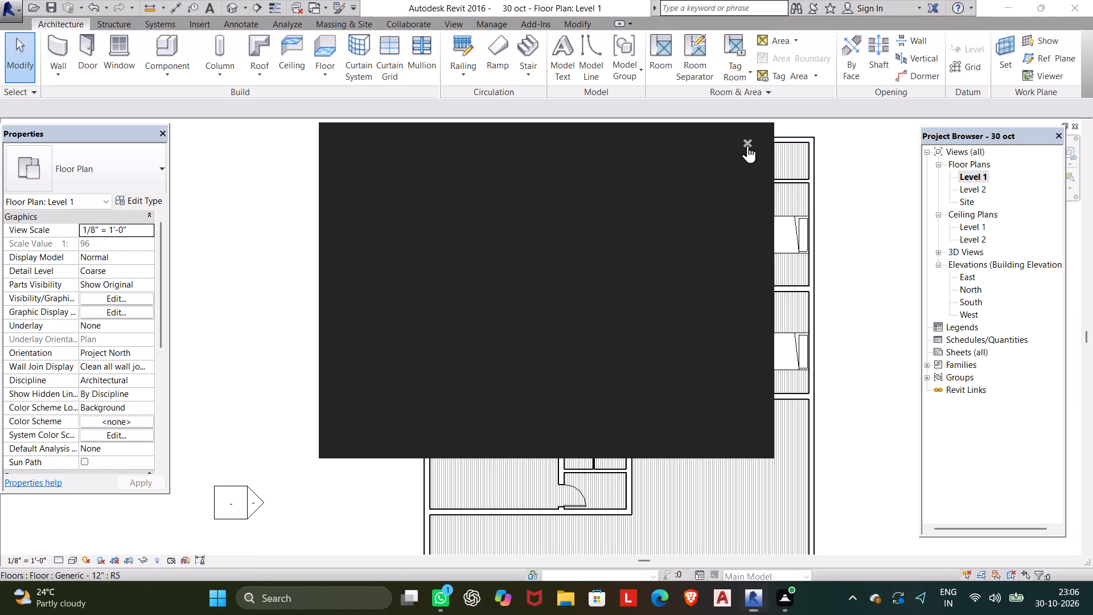
scroll(775, 248, down, 2)
middle_drag(779, 250, 798, 171)
click(685, 408)
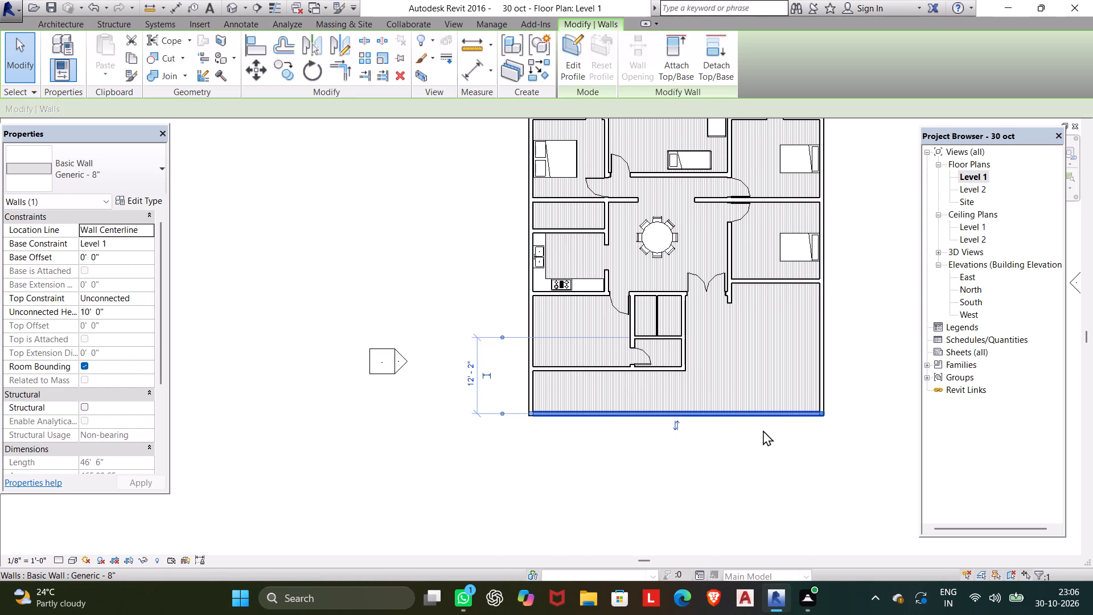
key(Delete)
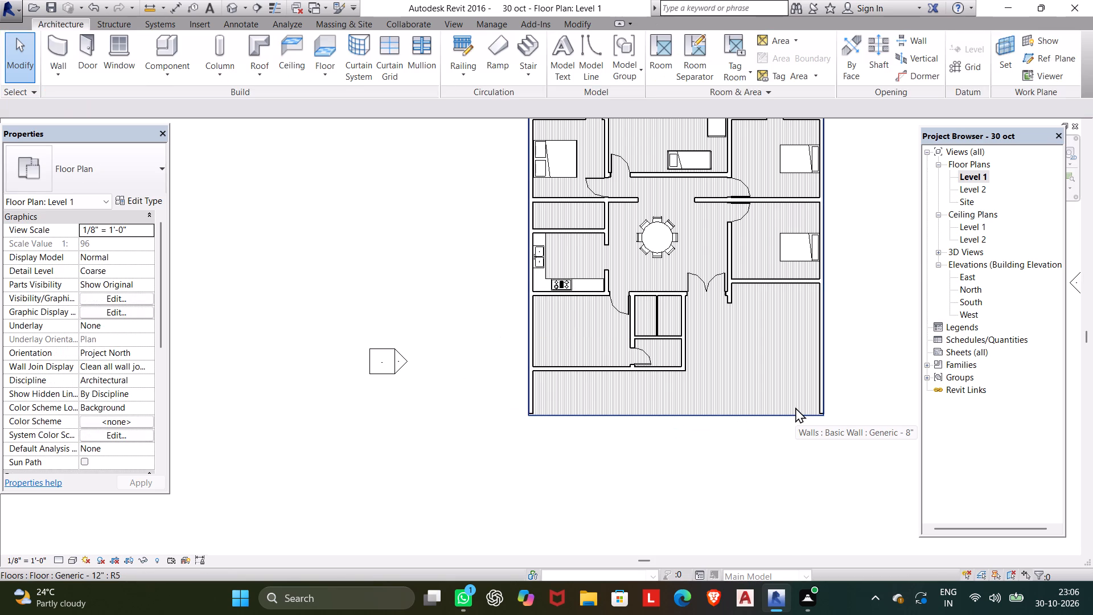
Shorten the right exterior wall to 31' 0" so it ends at the lower wall of the lower-right bedroom.
click(829, 401)
scroll(829, 413, up, 5)
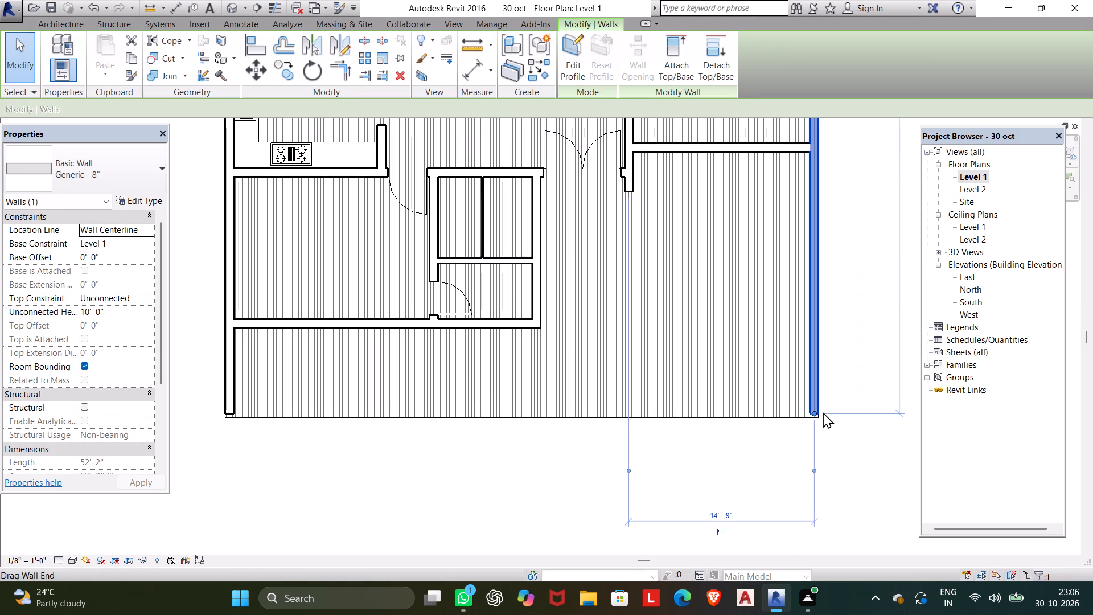
drag(813, 413, 813, 412)
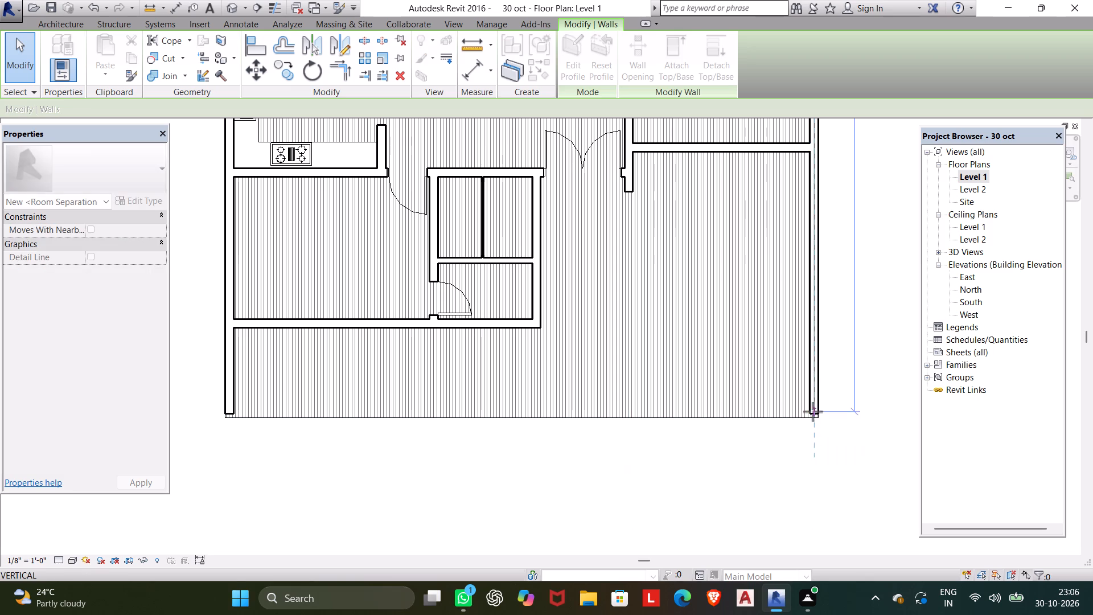
drag(813, 412, 823, 157)
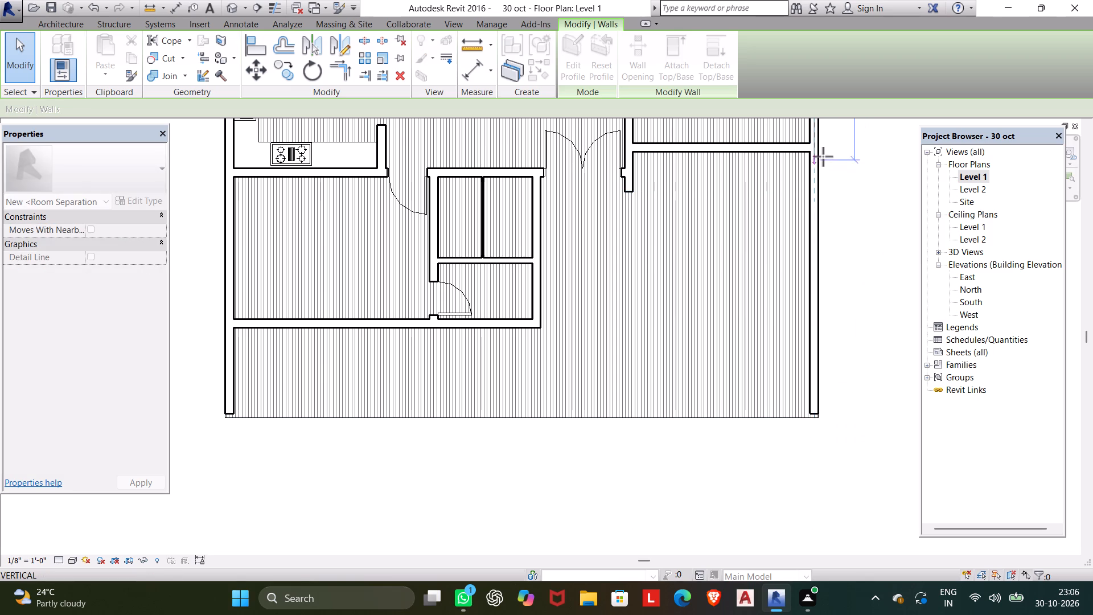
drag(823, 157, 815, 149)
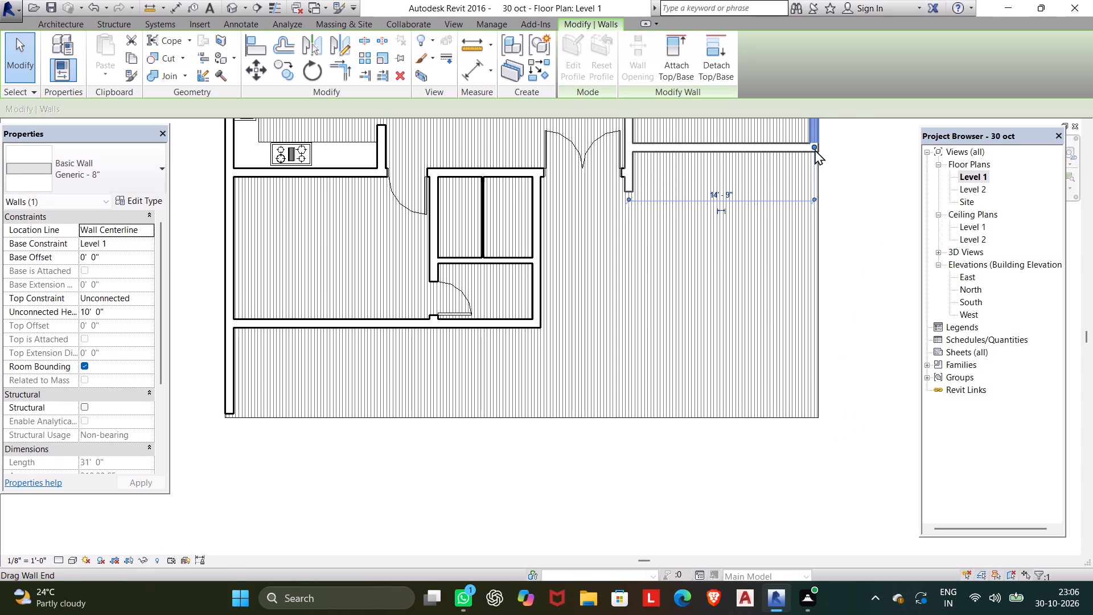
Shorten the left exterior wall so it ends at the lower wall of the lower-left room.
scroll(819, 218, down, 2)
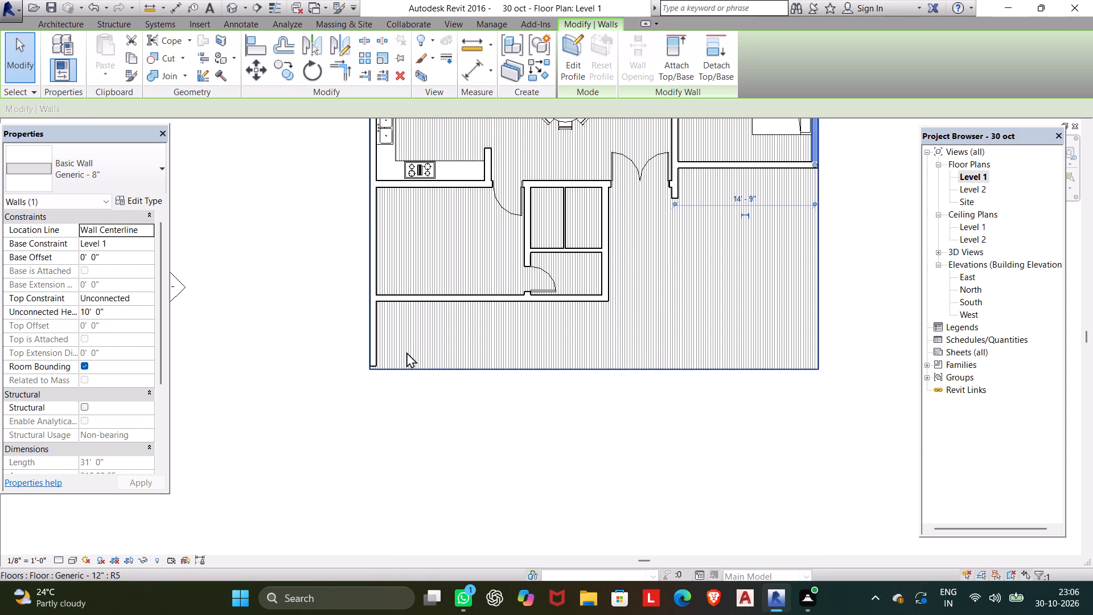
click(372, 355)
scroll(374, 358, up, 5)
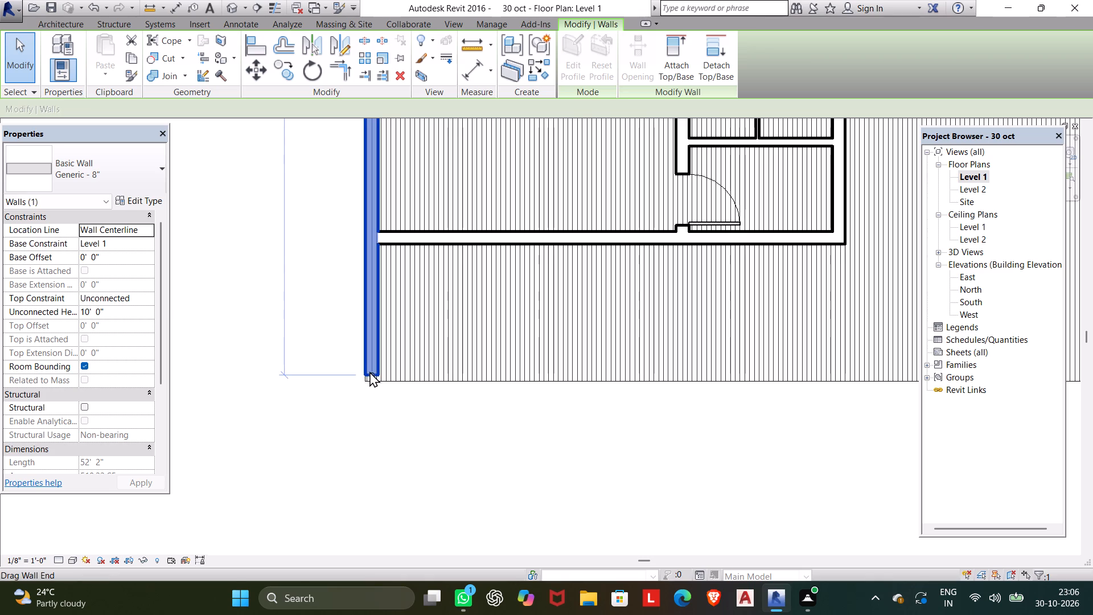
drag(371, 373, 370, 253)
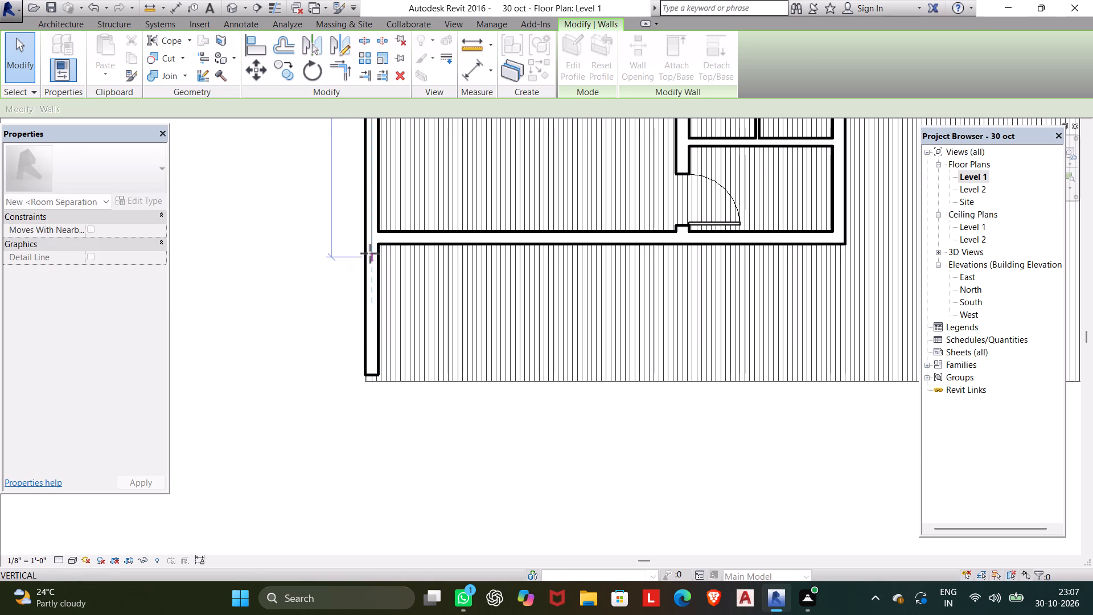
drag(370, 253, 370, 240)
click(386, 283)
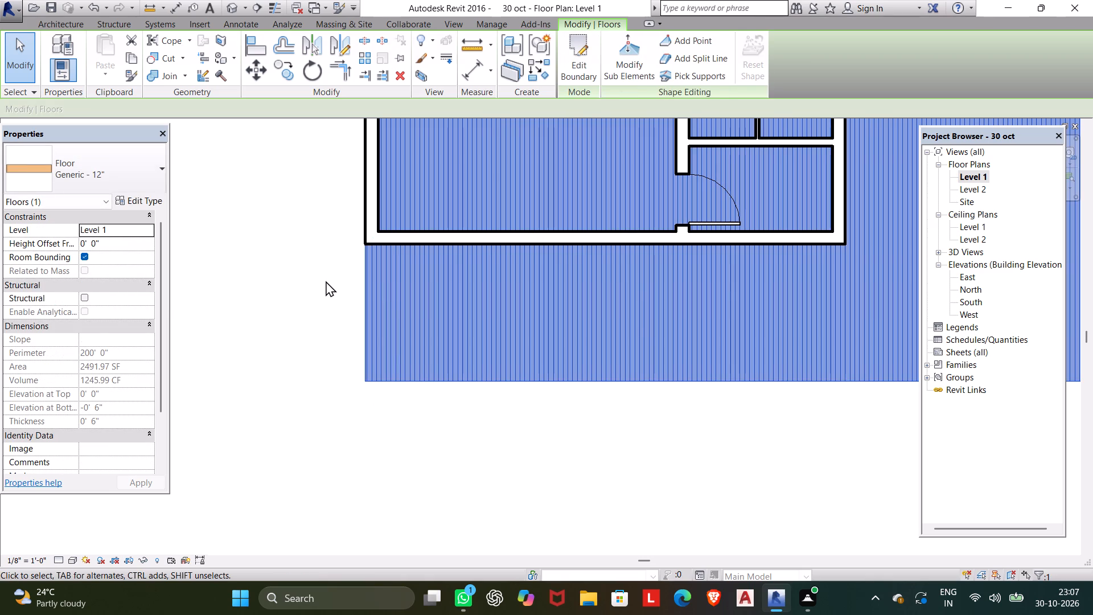
key(Escape)
Load the Sofa-Corbu family from the Furniture library's Seating folder.
scroll(322, 281, down, 5)
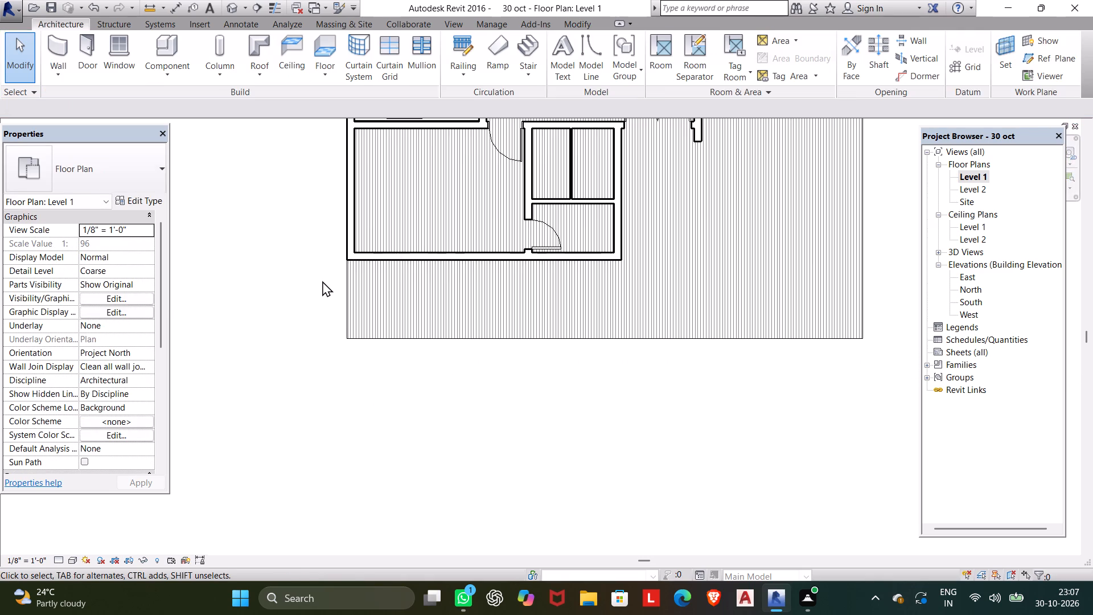
middle_drag(328, 407, 332, 427)
scroll(332, 427, down, 1)
middle_drag(376, 362, 356, 441)
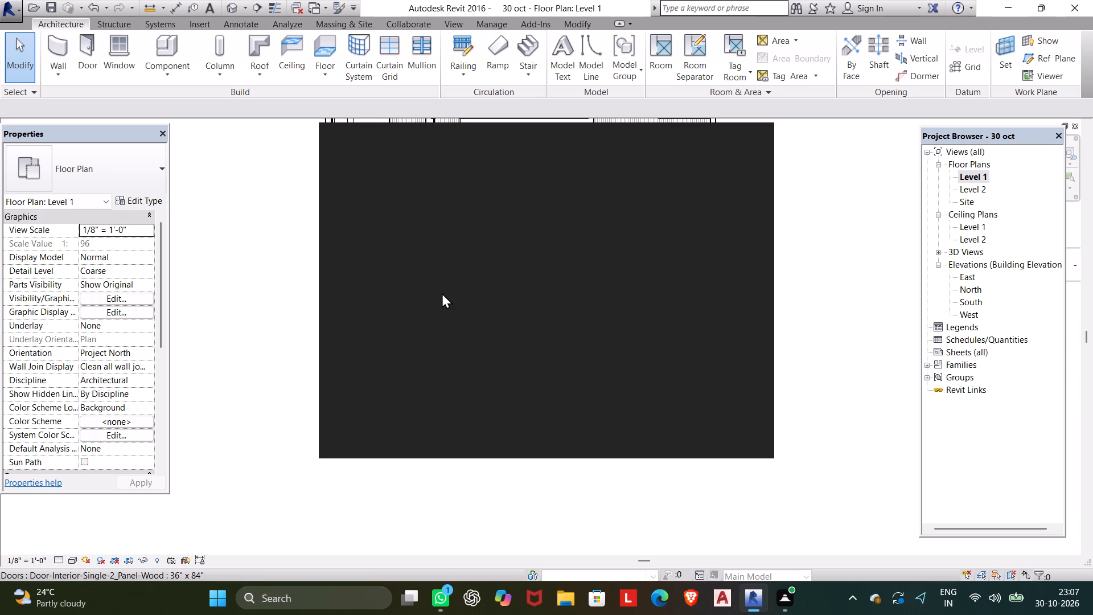
click(751, 146)
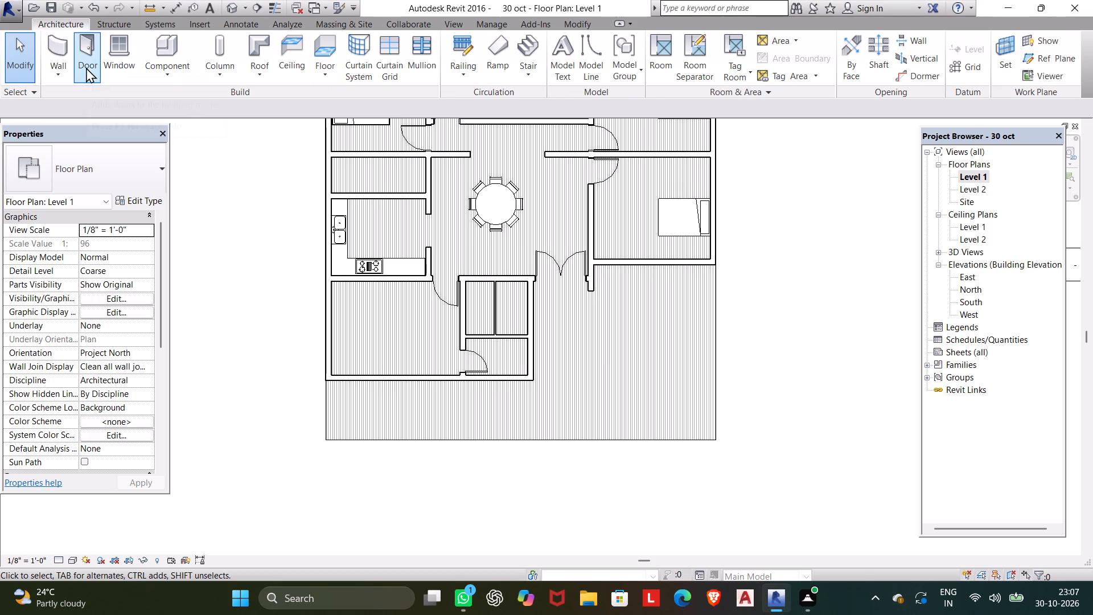
click(156, 47)
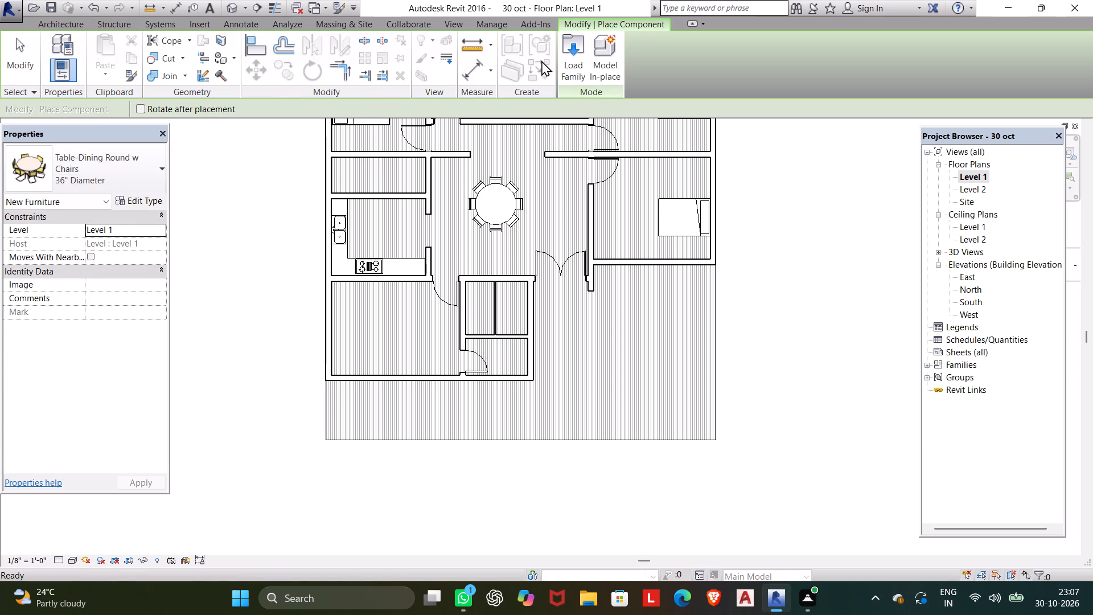
click(564, 49)
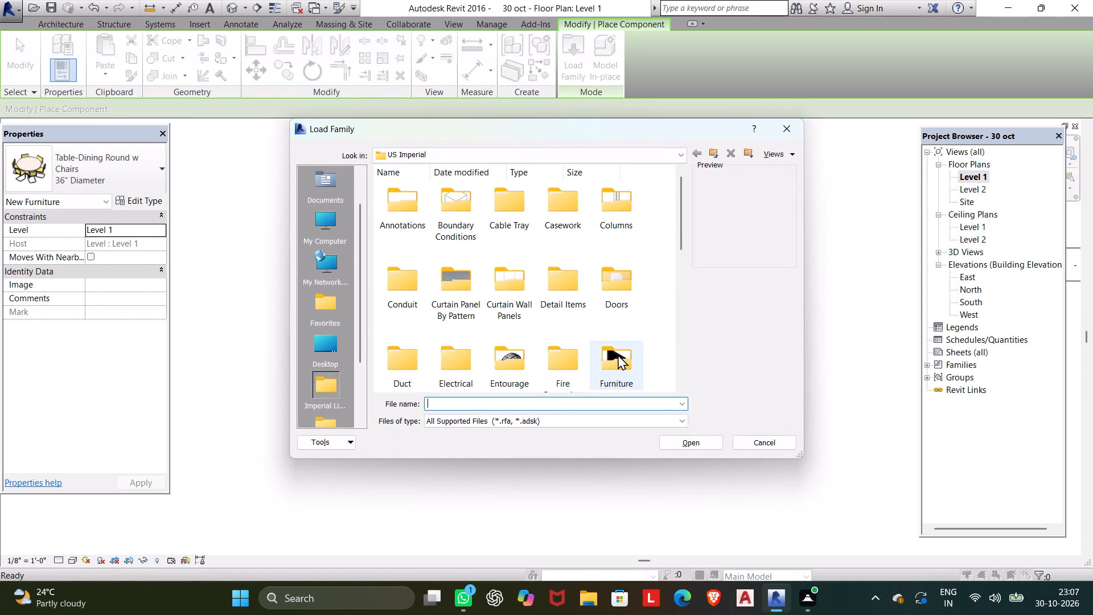
click(618, 354)
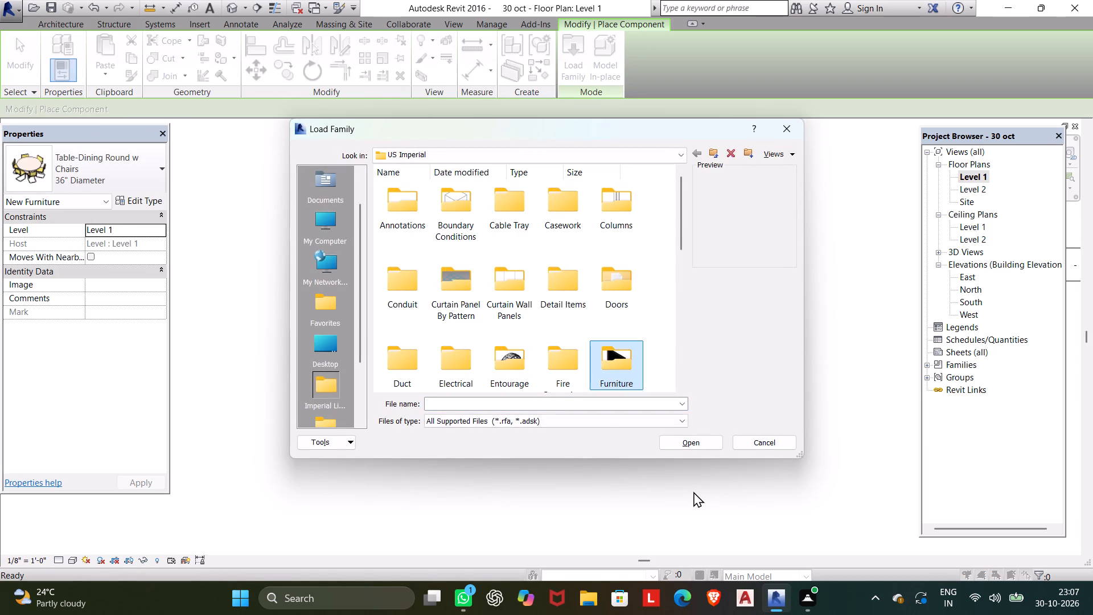
click(689, 449)
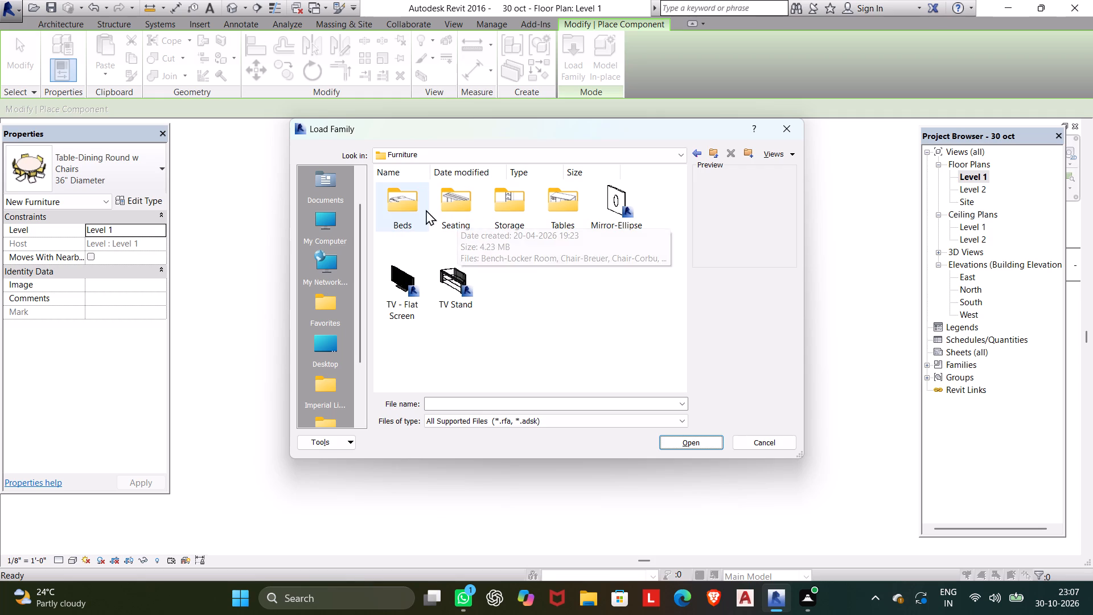
double_click(456, 204)
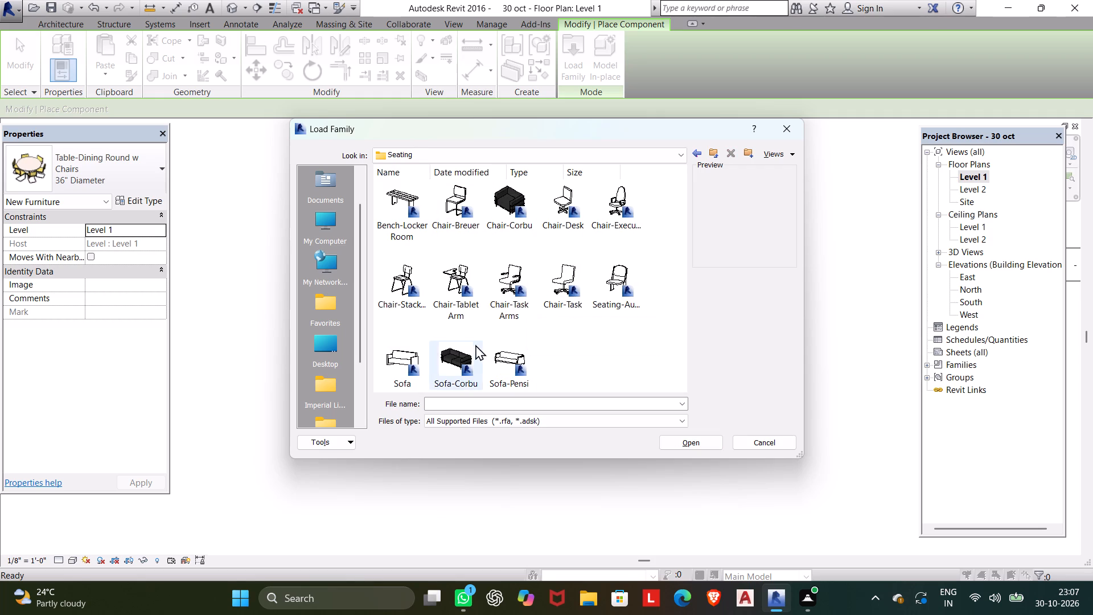
click(461, 350)
click(701, 449)
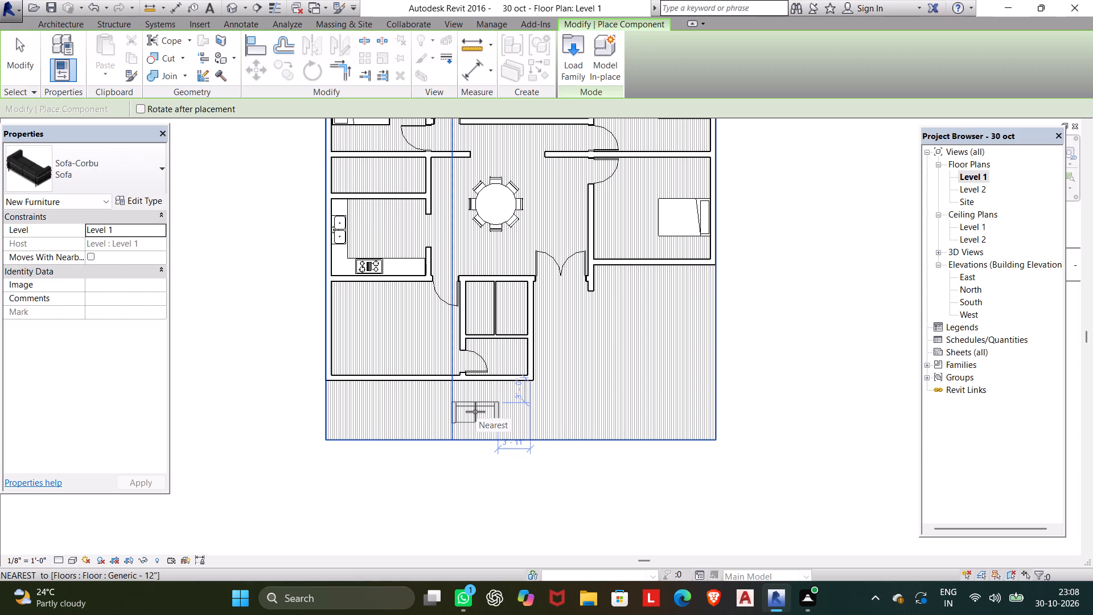
Place a Corbu sofa facing inward along the lower-left room's left wall, about 3' 10" from the room's upper wall.
key(space)
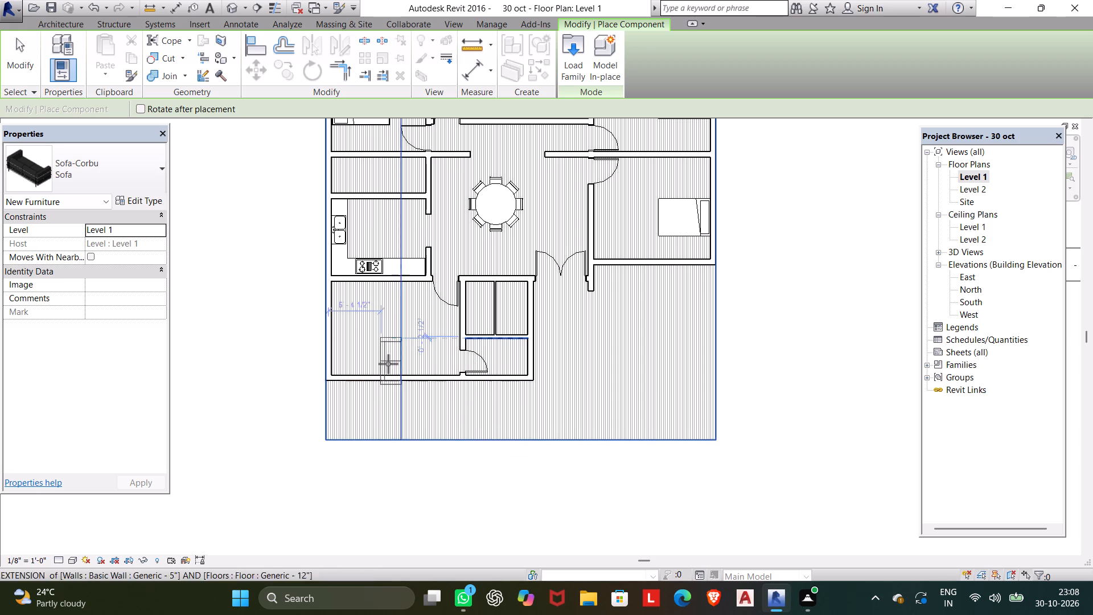
scroll(346, 333, up, 5)
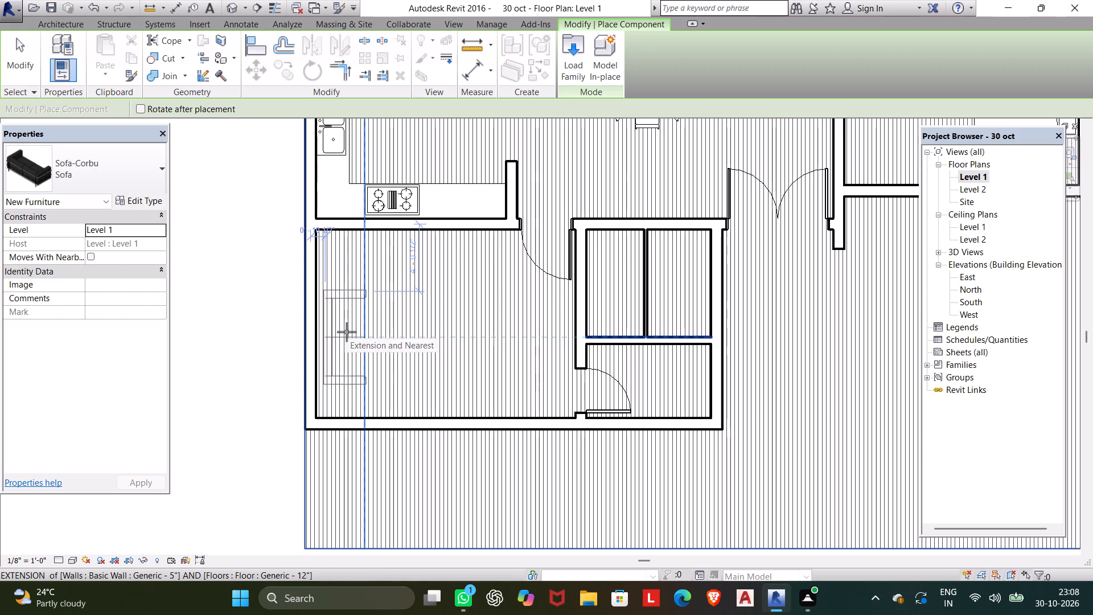
scroll(352, 331, up, 5)
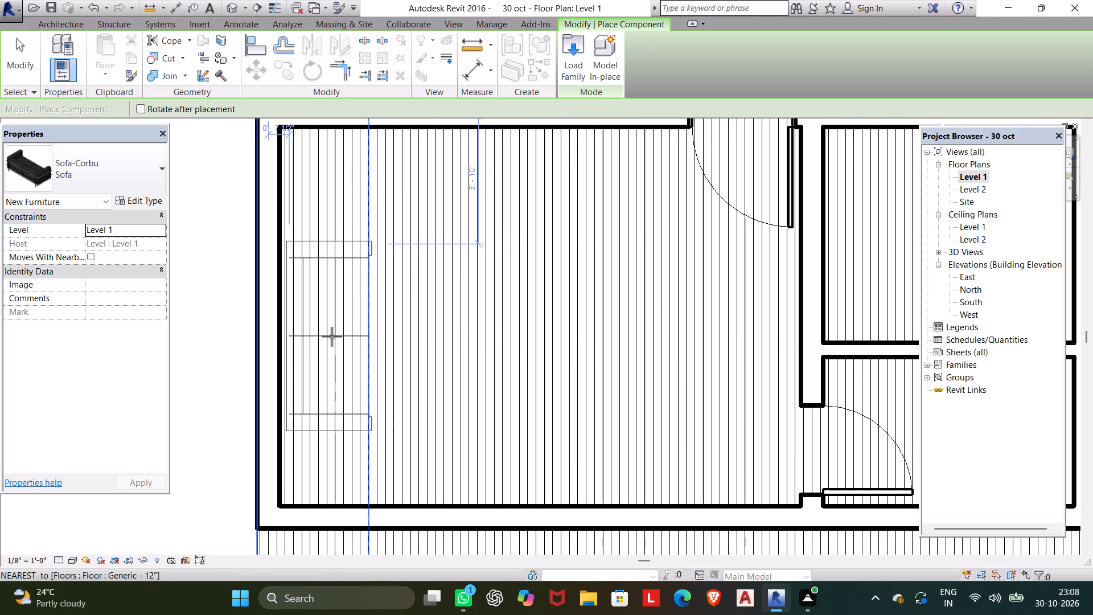
click(329, 337)
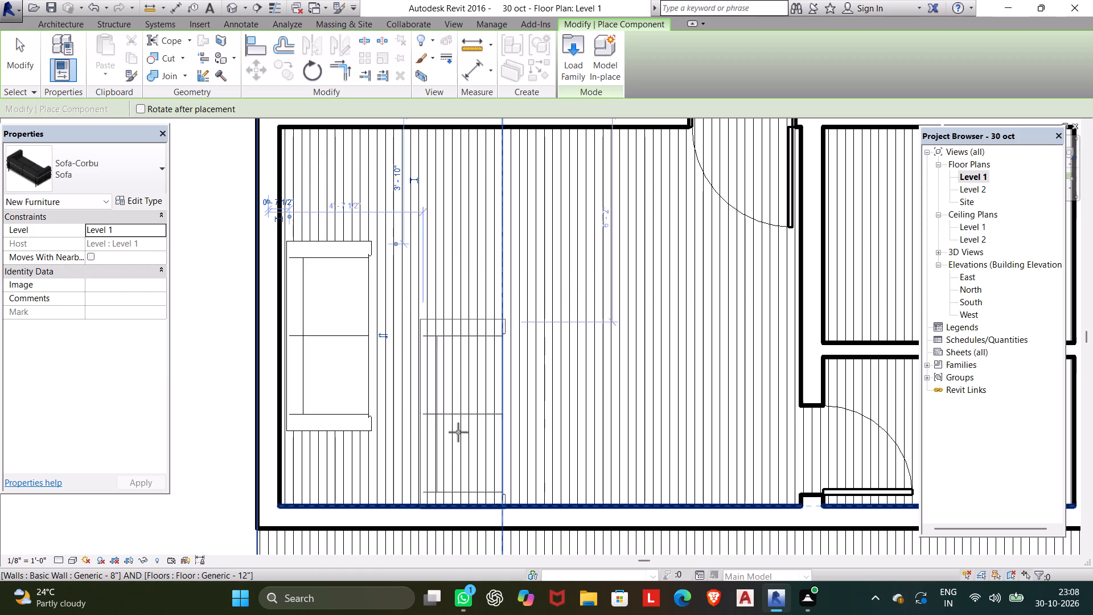
Place two facing Corbu sofas in the lower-left room: lower wall, 4' 0" from the left wall; upper wall, 7' 6" from the right partition.
key(space)
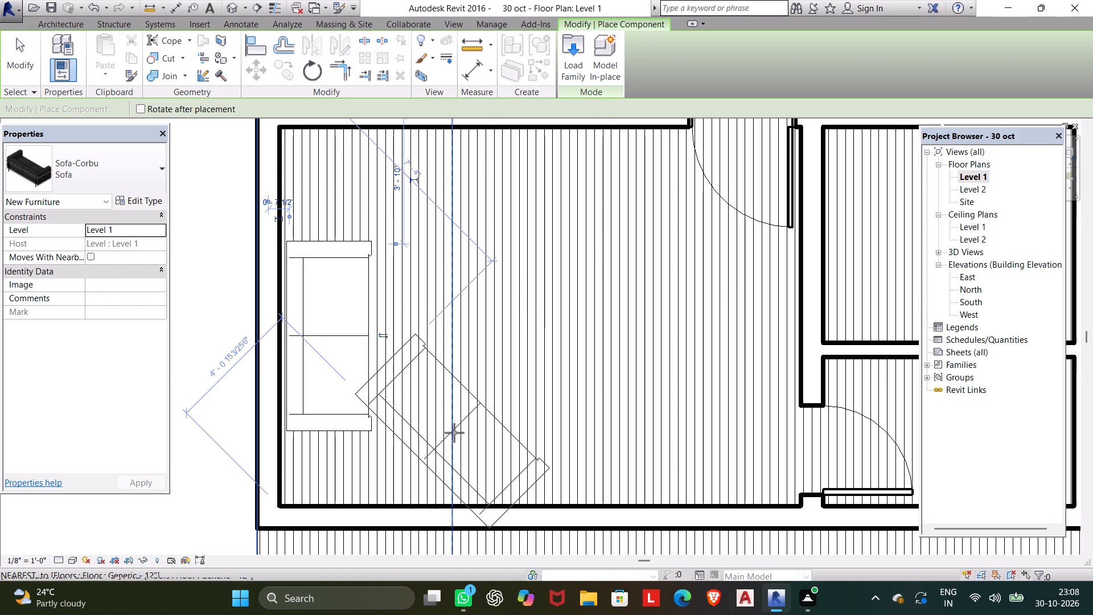
key(space)
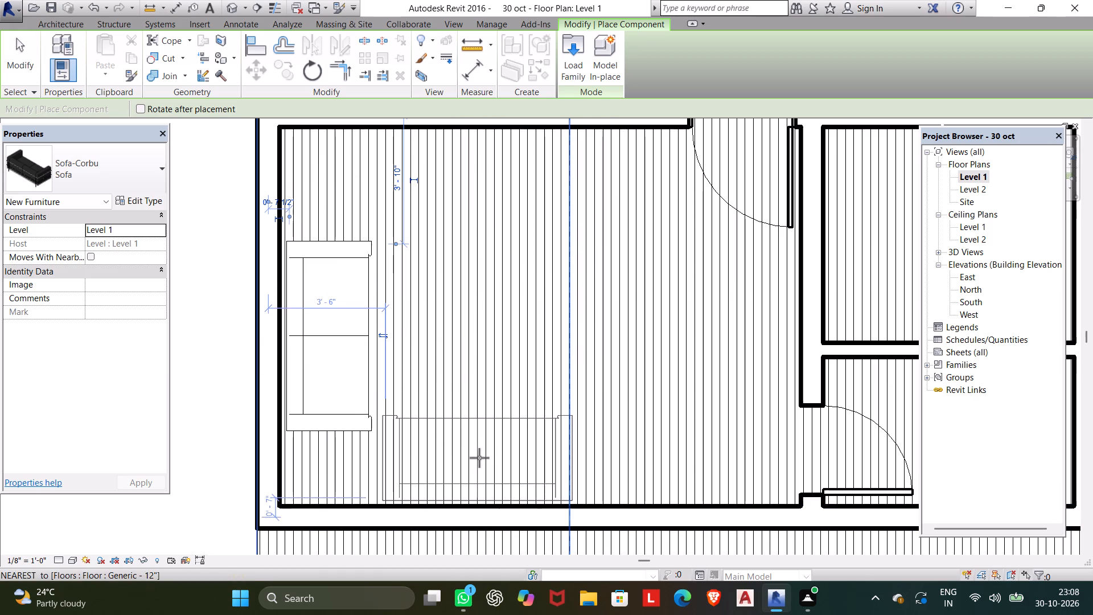
click(498, 458)
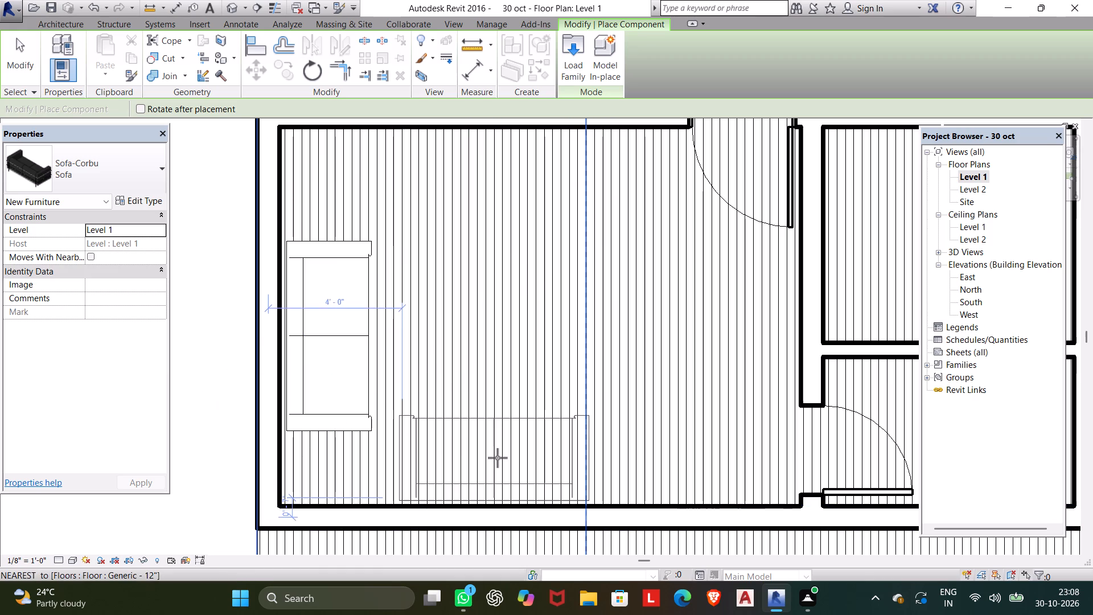
key(space)
key(space)
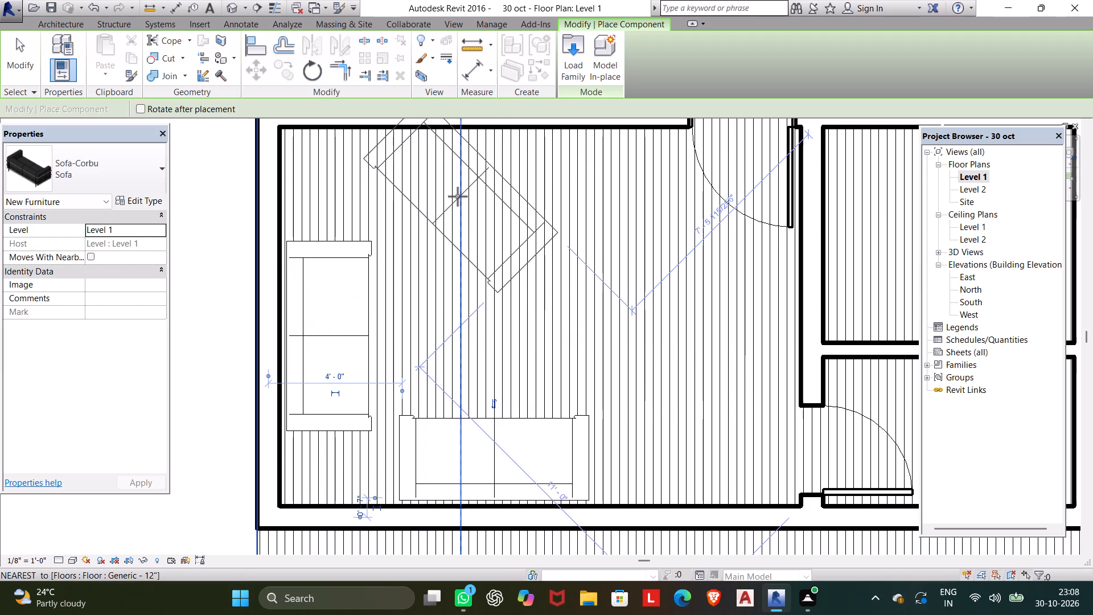
key(space)
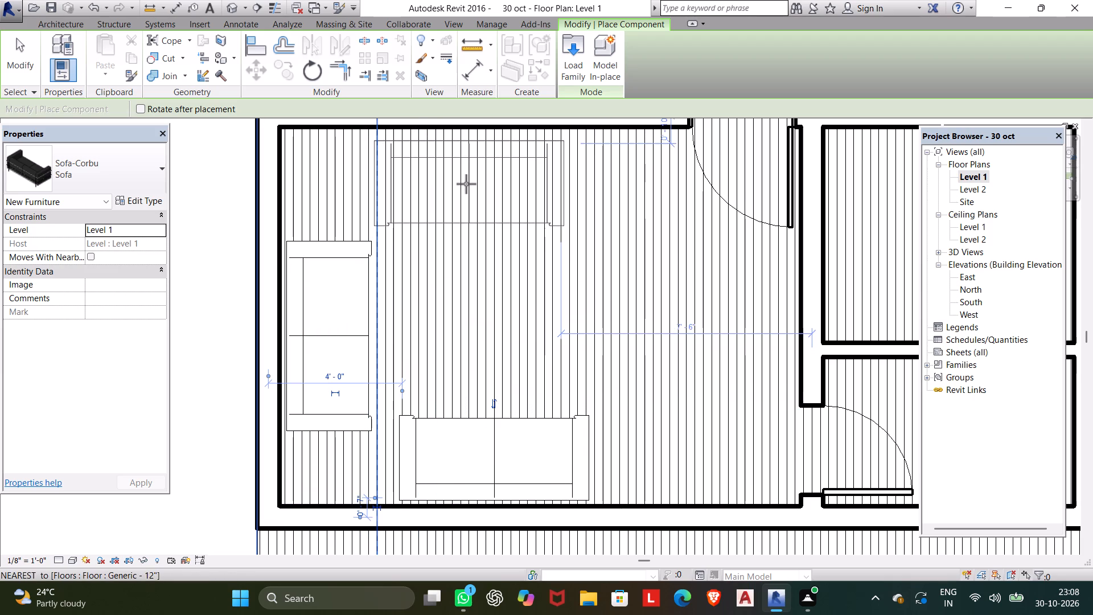
click(466, 184)
Place a Corbu sofa against the dining area's left wall, directly below the short corridor wall and facing the round table.
key(space)
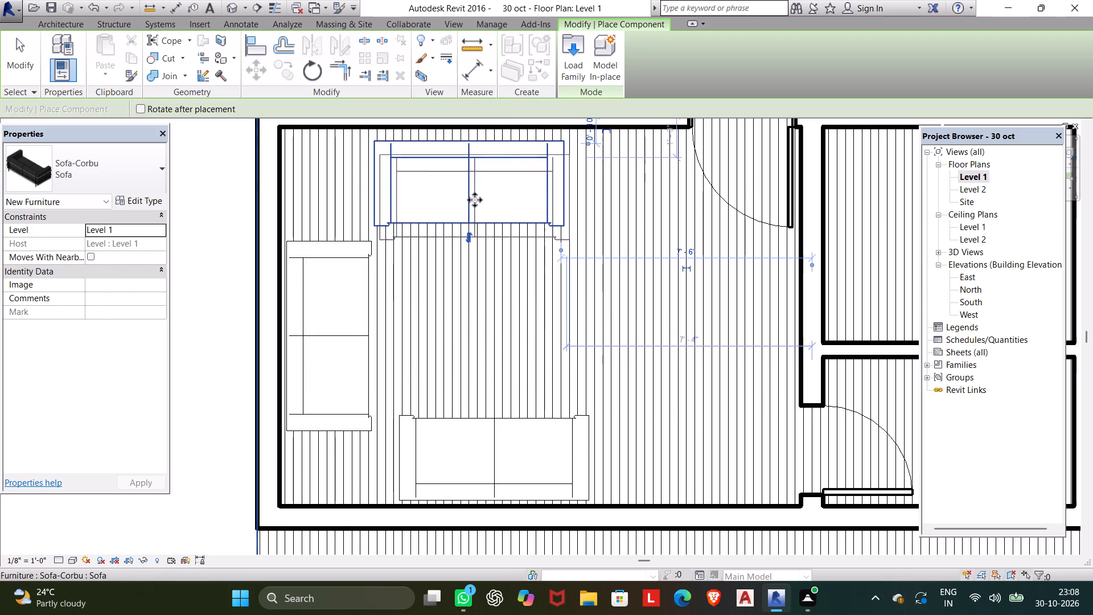
scroll(494, 301, down, 2)
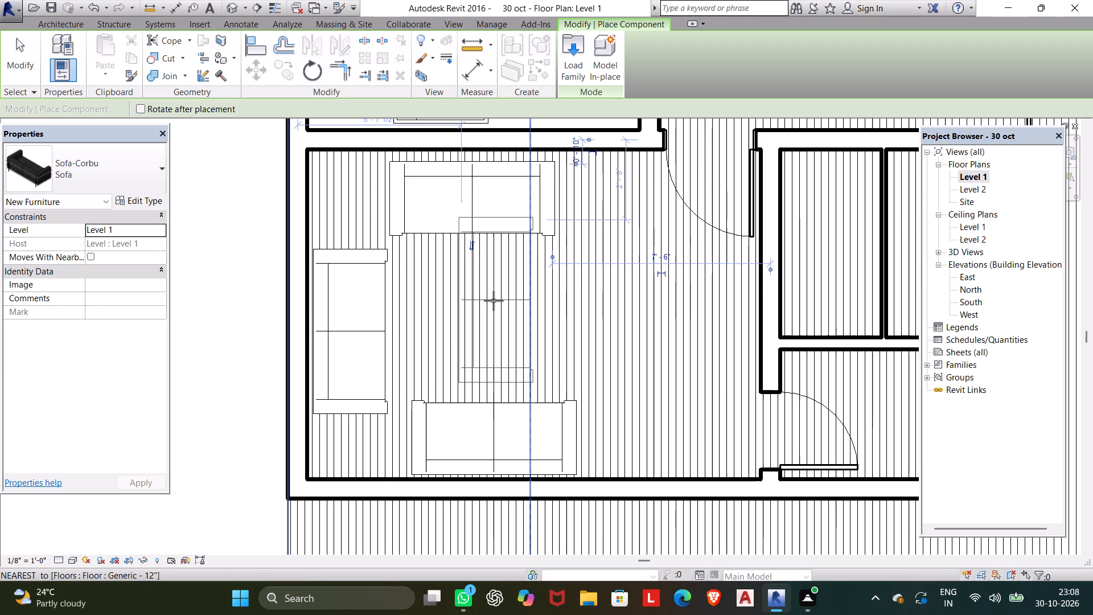
scroll(494, 301, down, 3)
middle_drag(494, 301, 445, 471)
scroll(454, 438, down, 2)
middle_drag(452, 466, 429, 522)
scroll(430, 506, up, 1)
middle_drag(430, 507, 405, 614)
scroll(430, 513, down, 1)
scroll(408, 588, up, 1)
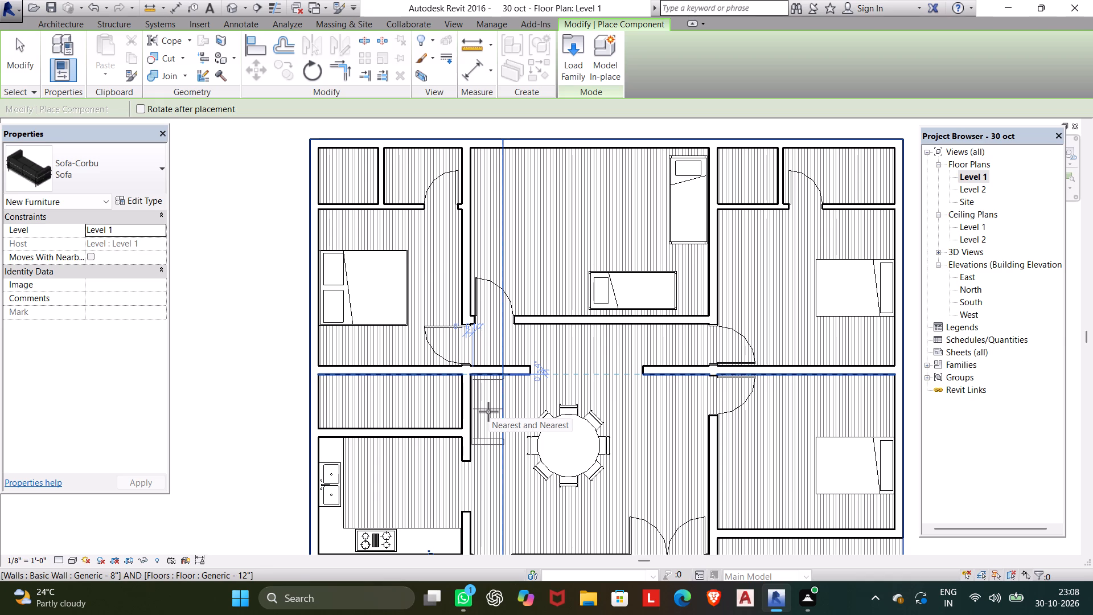
click(488, 412)
scroll(511, 453, down, 4)
middle_drag(516, 456, 526, 420)
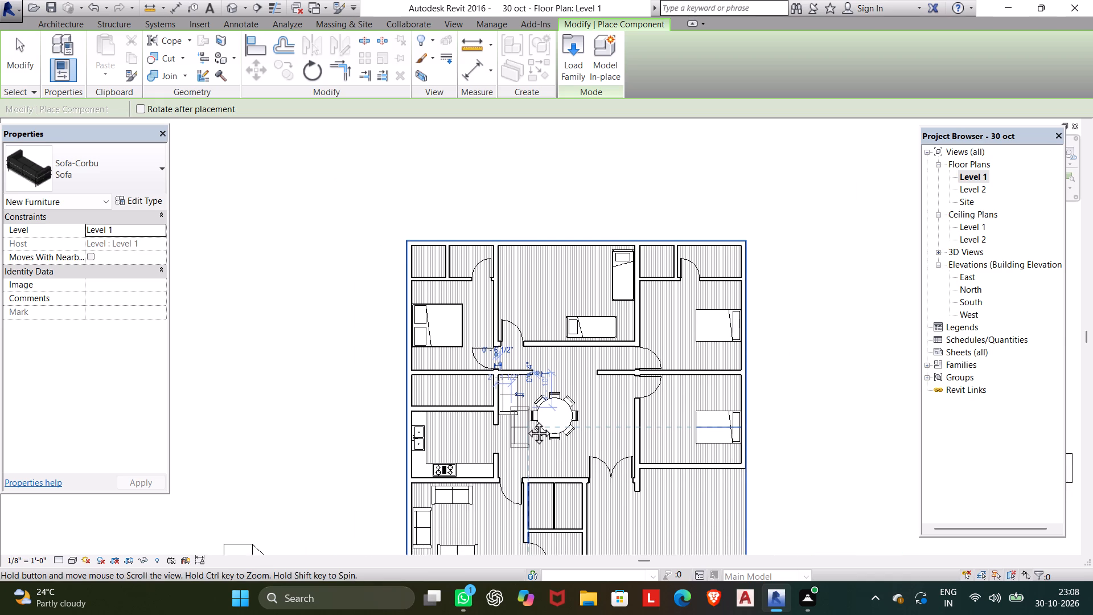
middle_drag(526, 420, 525, 418)
scroll(524, 401, up, 5)
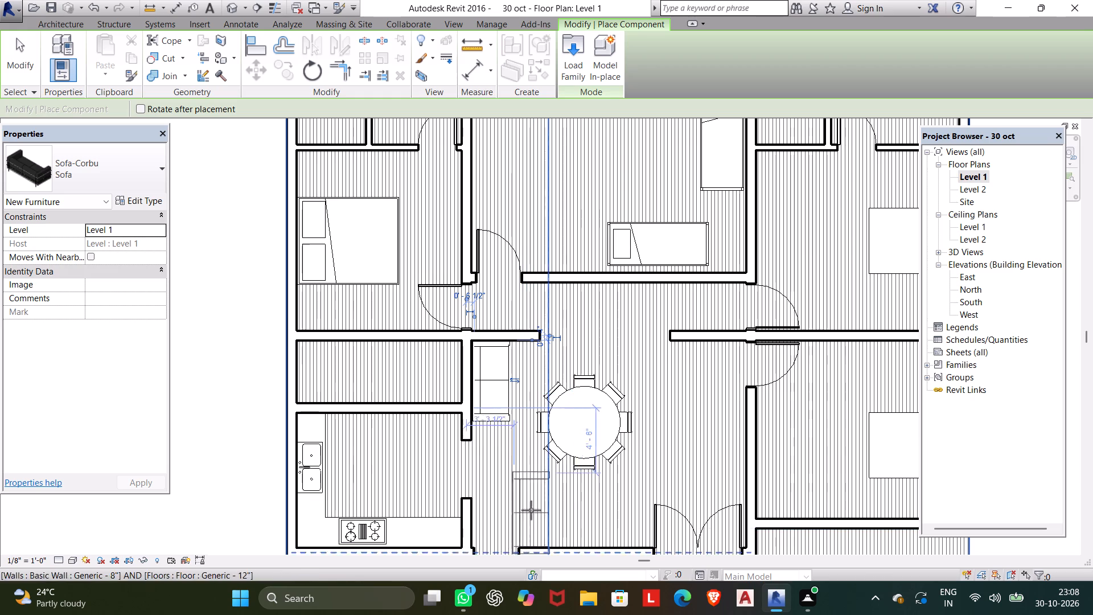
middle_drag(533, 508, 577, 411)
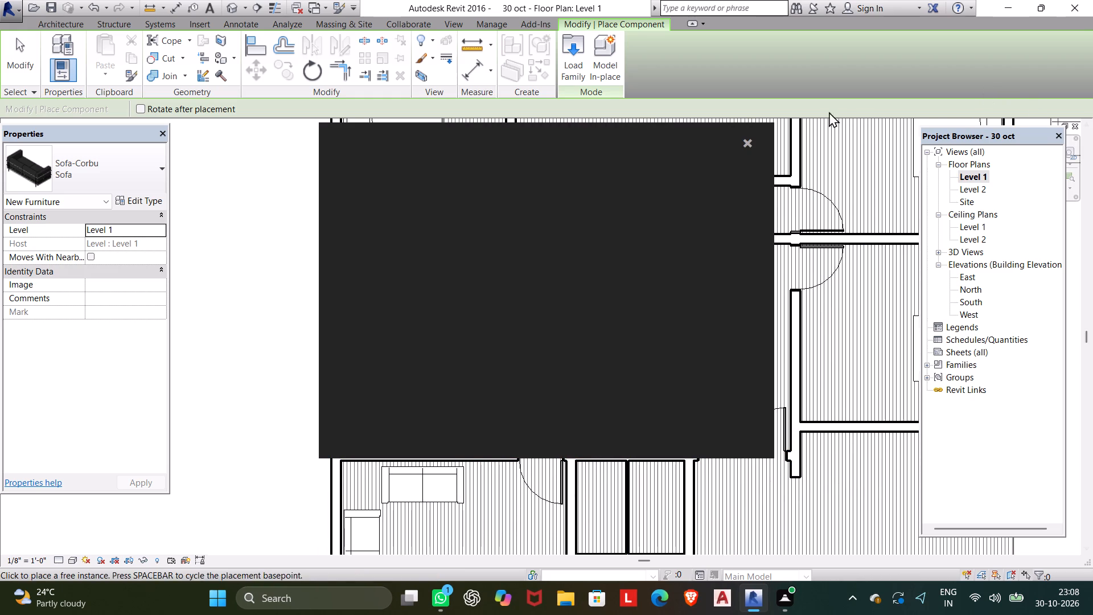
click(743, 142)
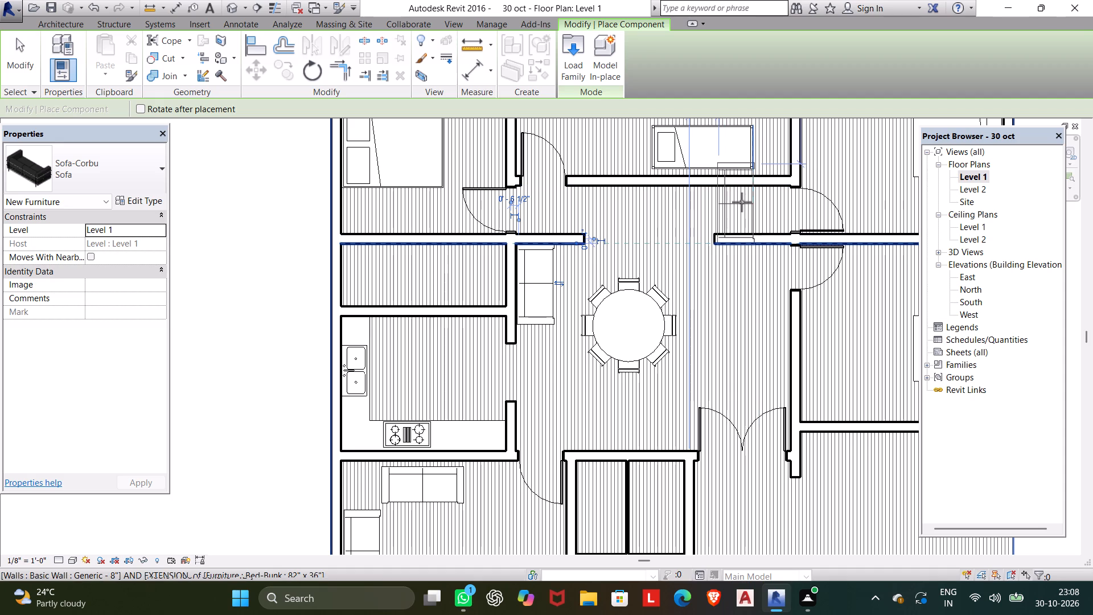
key(Escape)
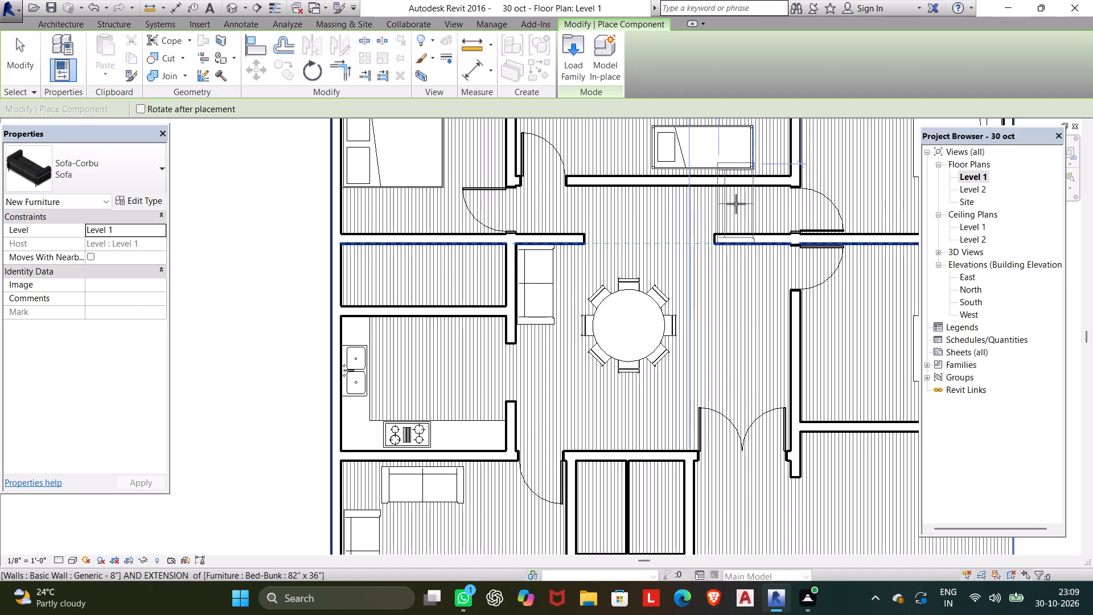
Load the Chair-Corbu family from the Furniture library's Seating folder.
scroll(736, 204, down, 3)
middle_drag(736, 204, 714, 274)
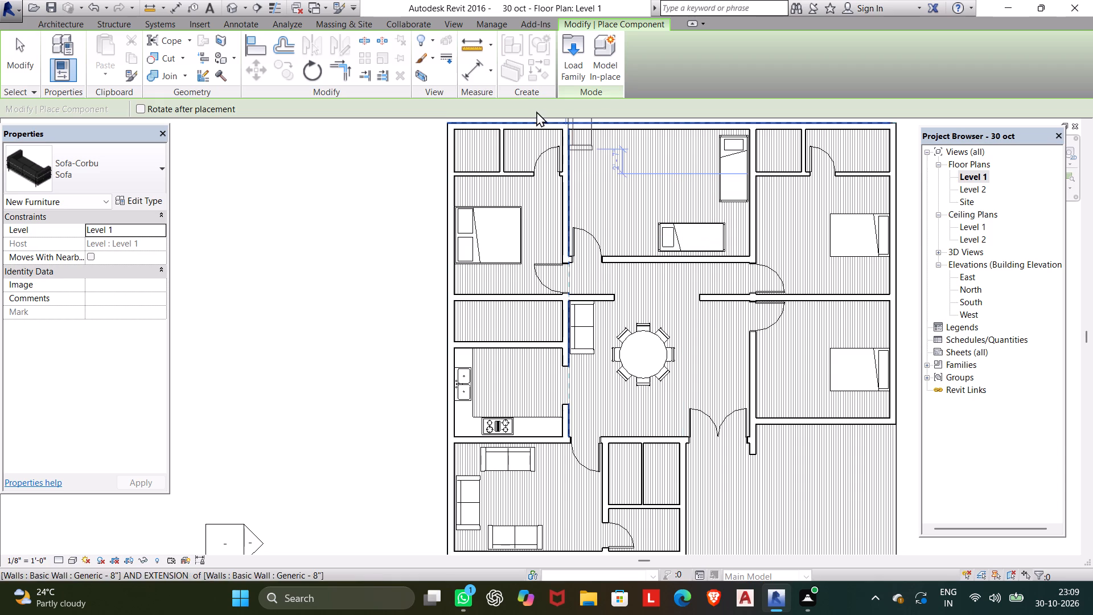
click(574, 56)
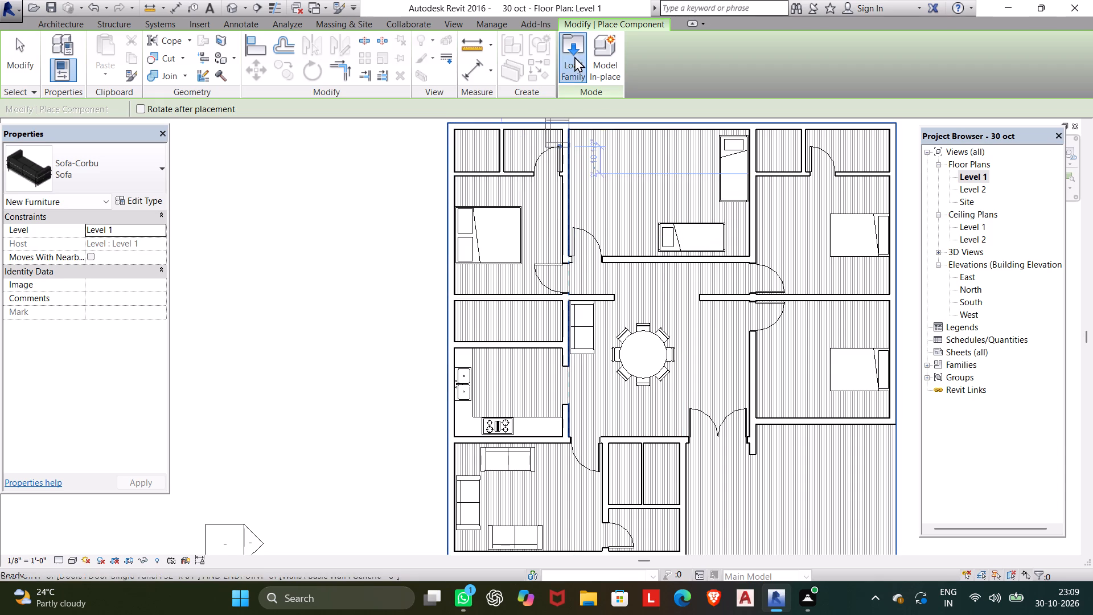
double_click(627, 353)
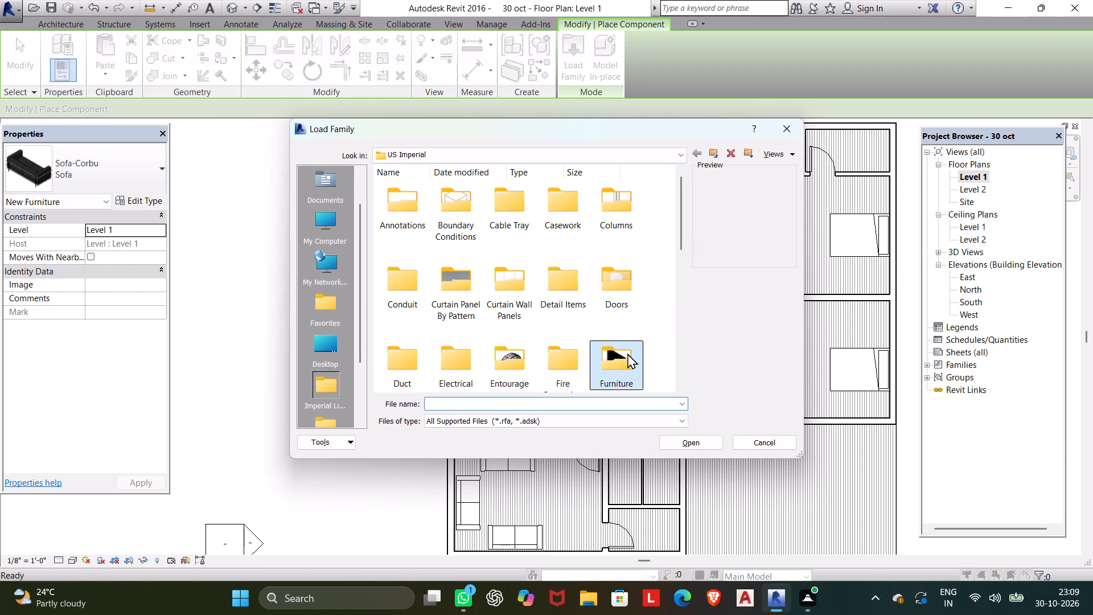
double_click(457, 213)
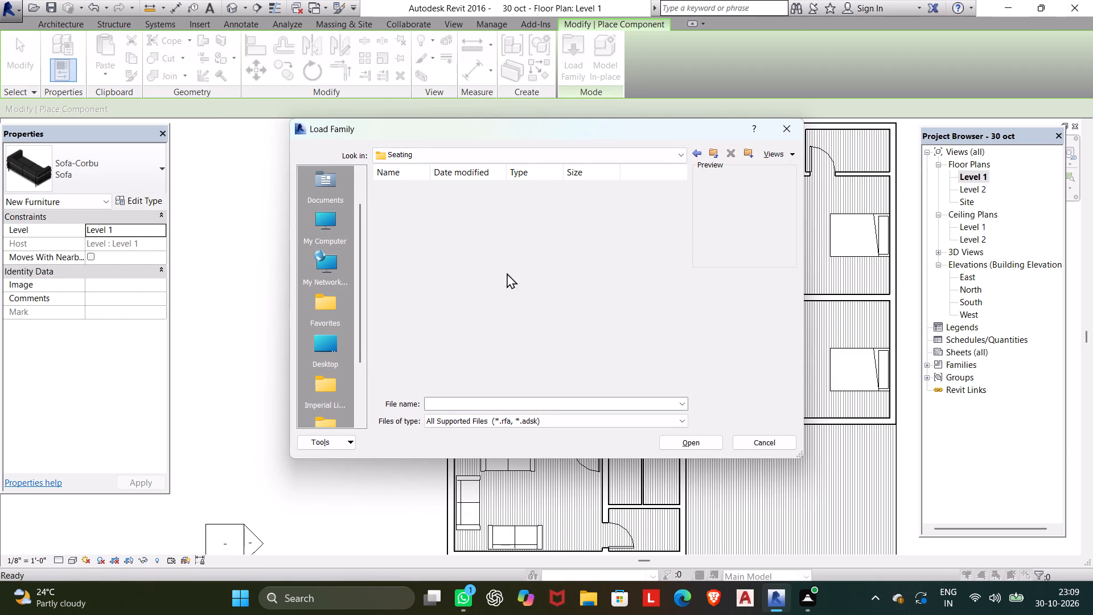
click(516, 212)
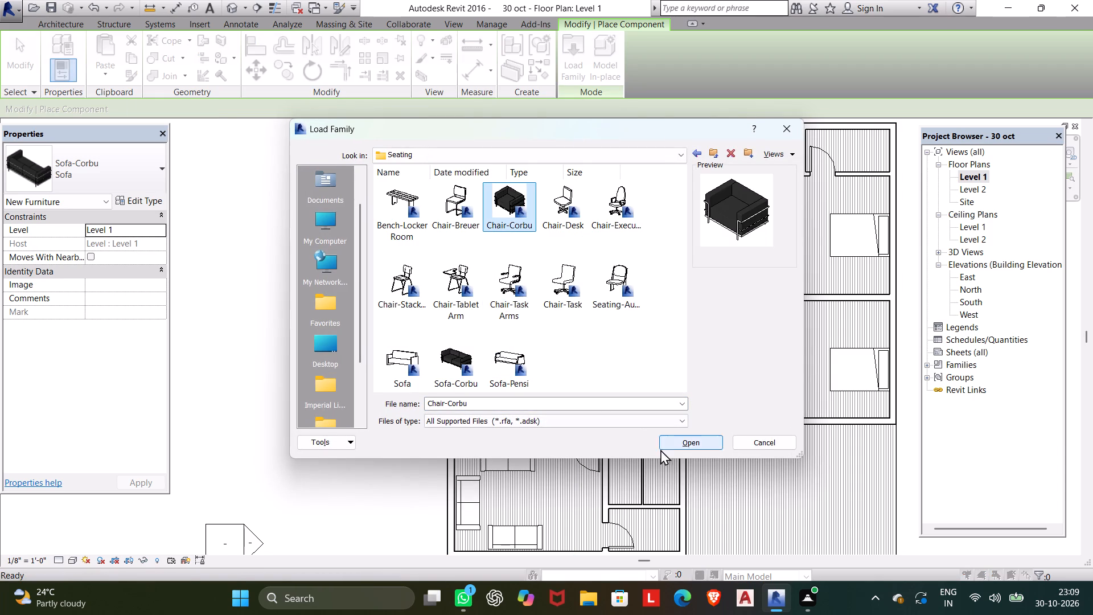
click(672, 442)
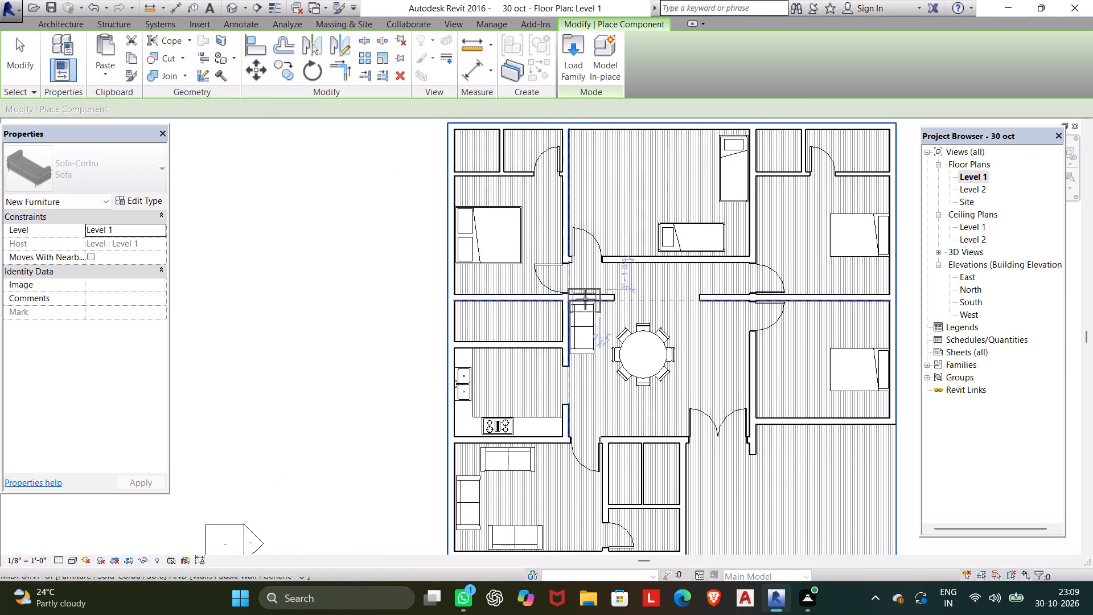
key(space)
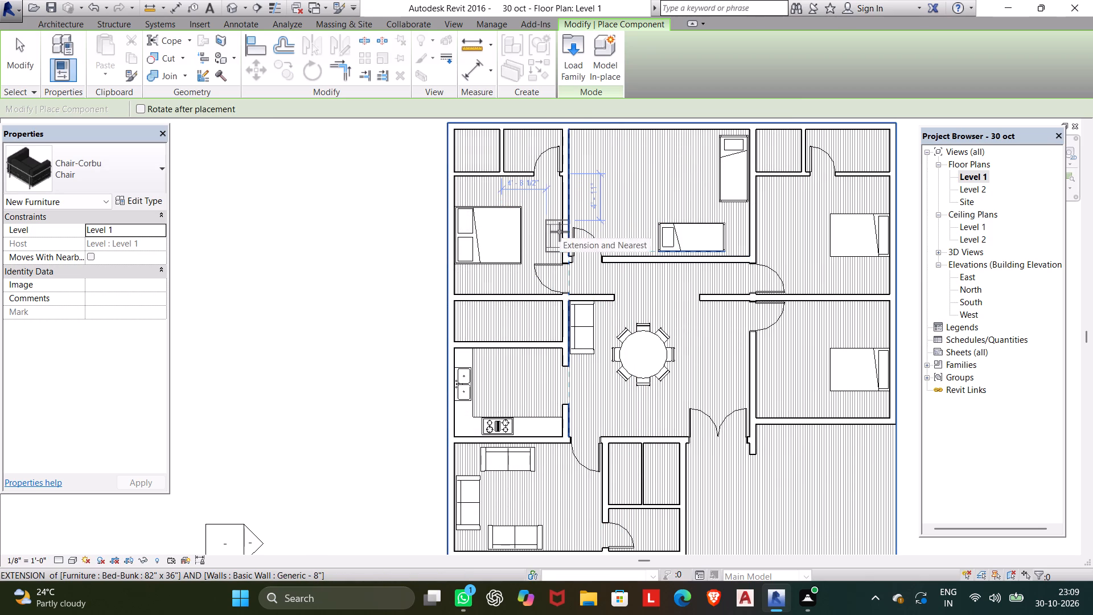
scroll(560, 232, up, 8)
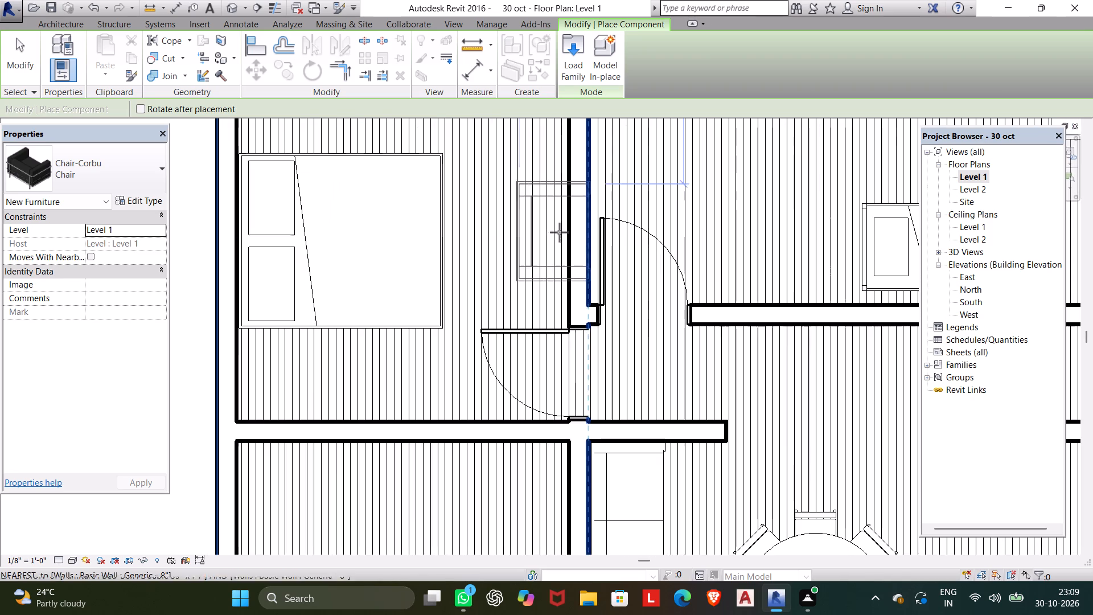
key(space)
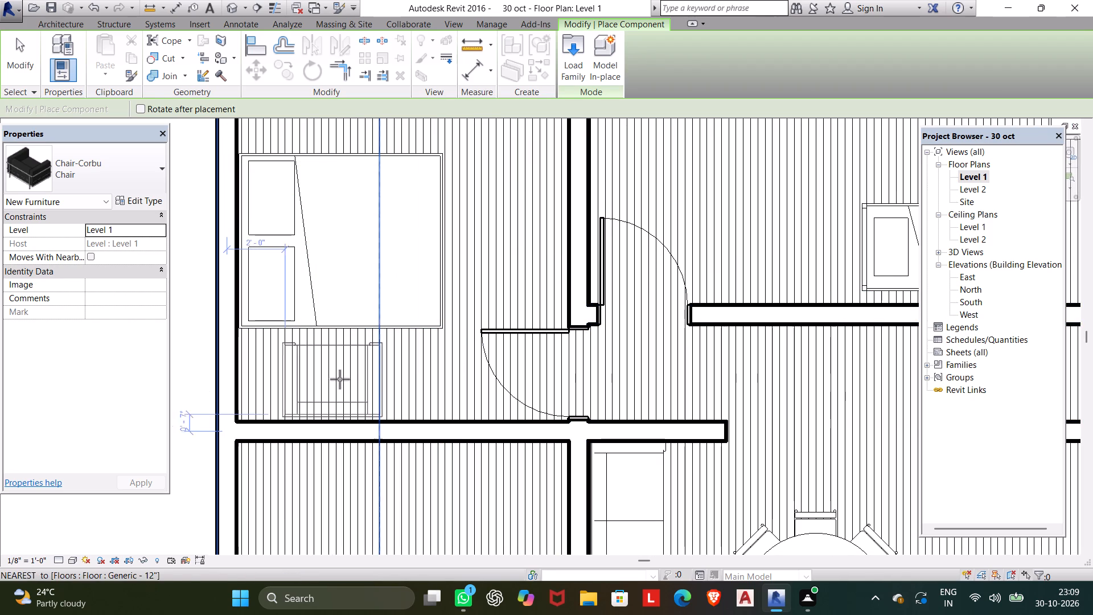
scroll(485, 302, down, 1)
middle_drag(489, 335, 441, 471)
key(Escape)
Load the RPC Plant - Tropical family from the US Imperial library's Planting folder.
scroll(445, 425, down, 2)
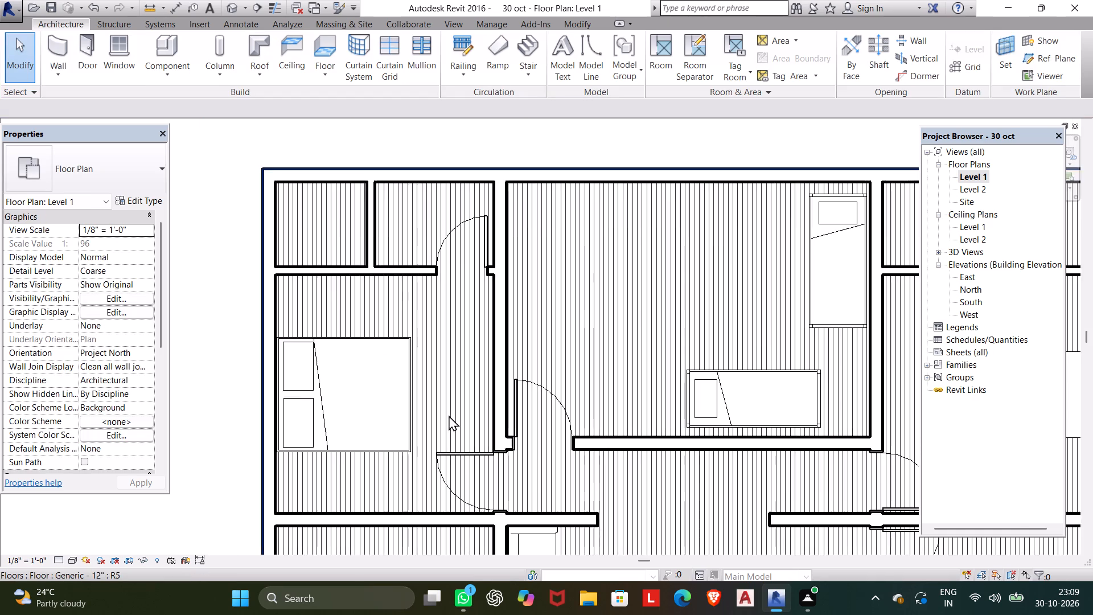
scroll(455, 405, down, 4)
middle_drag(465, 399, 474, 378)
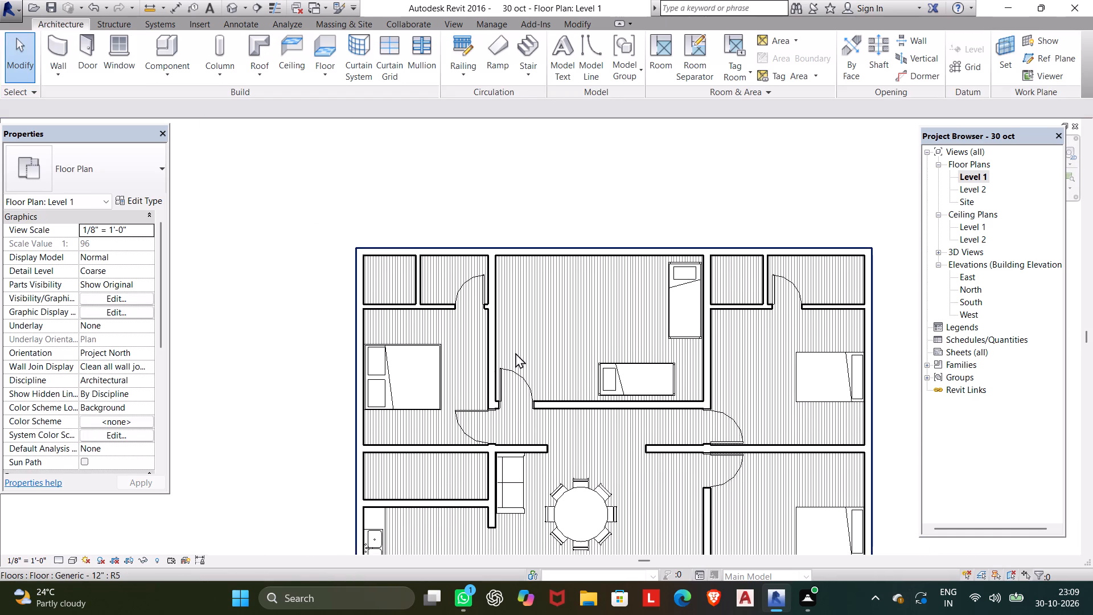
scroll(538, 348, down, 1)
middle_drag(539, 341, 555, 325)
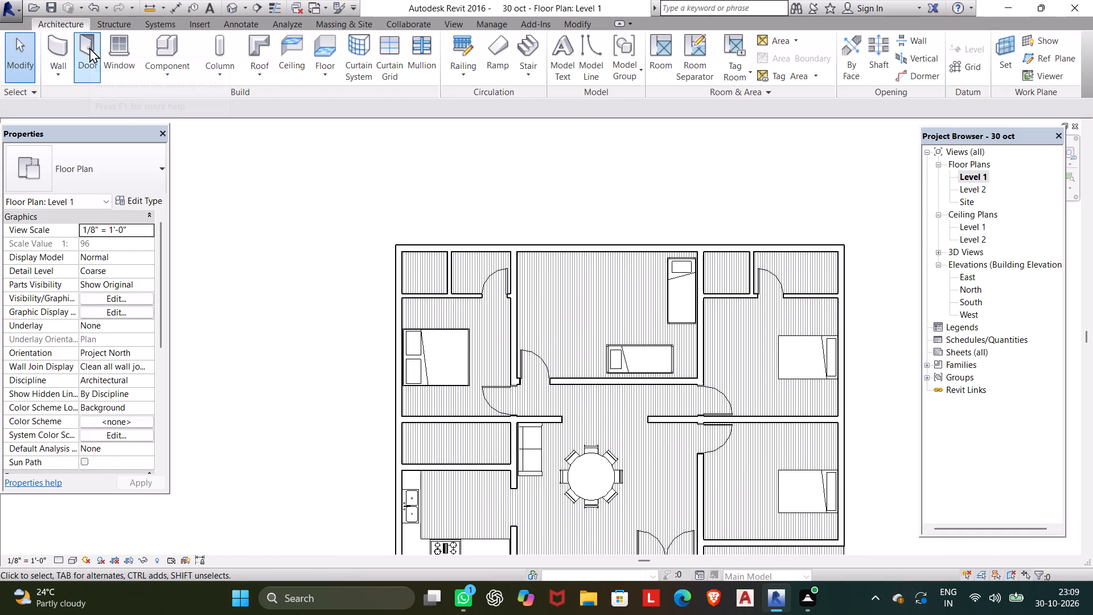
click(161, 50)
click(577, 61)
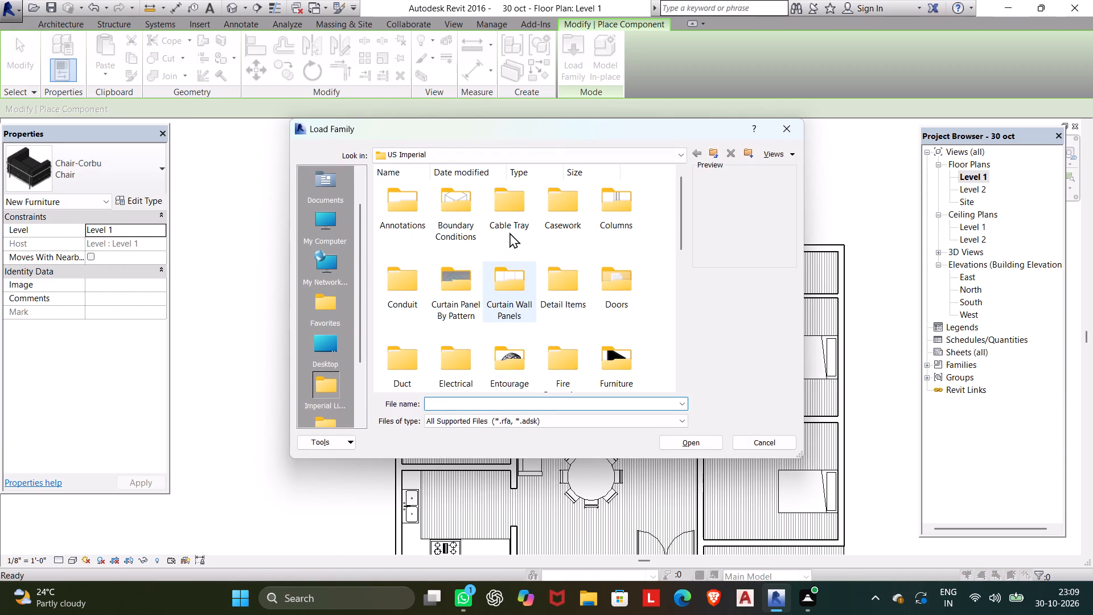
scroll(513, 232, down, 2)
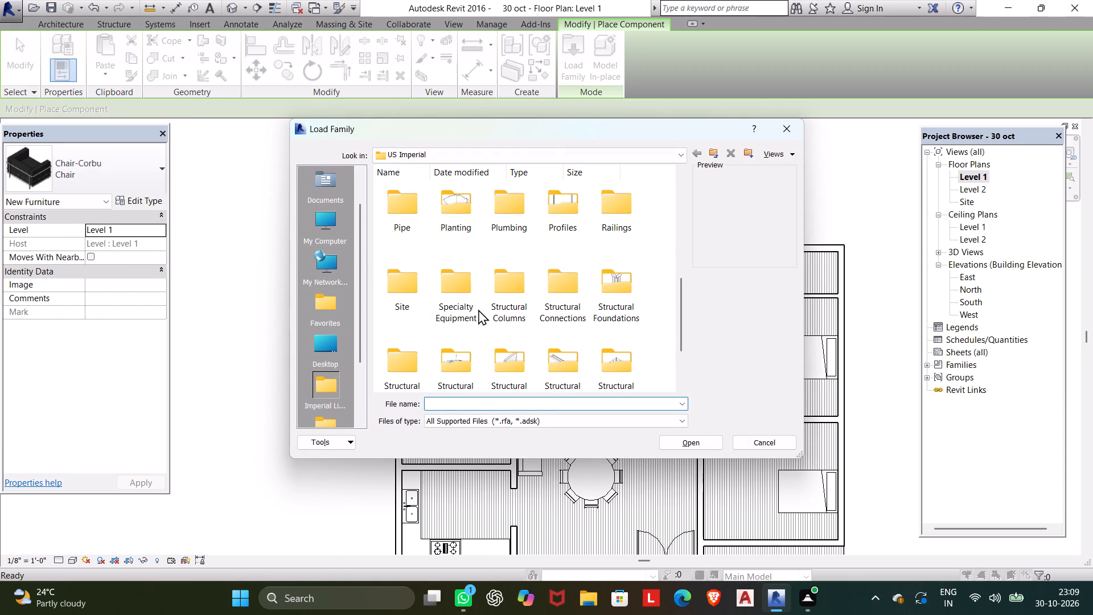
click(460, 214)
click(693, 447)
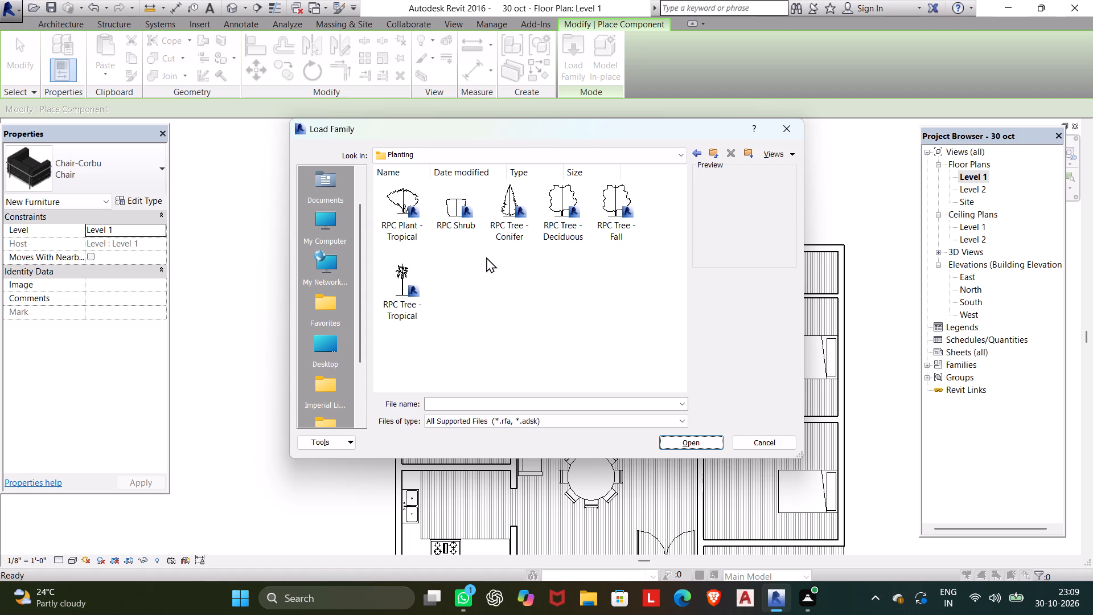
click(406, 214)
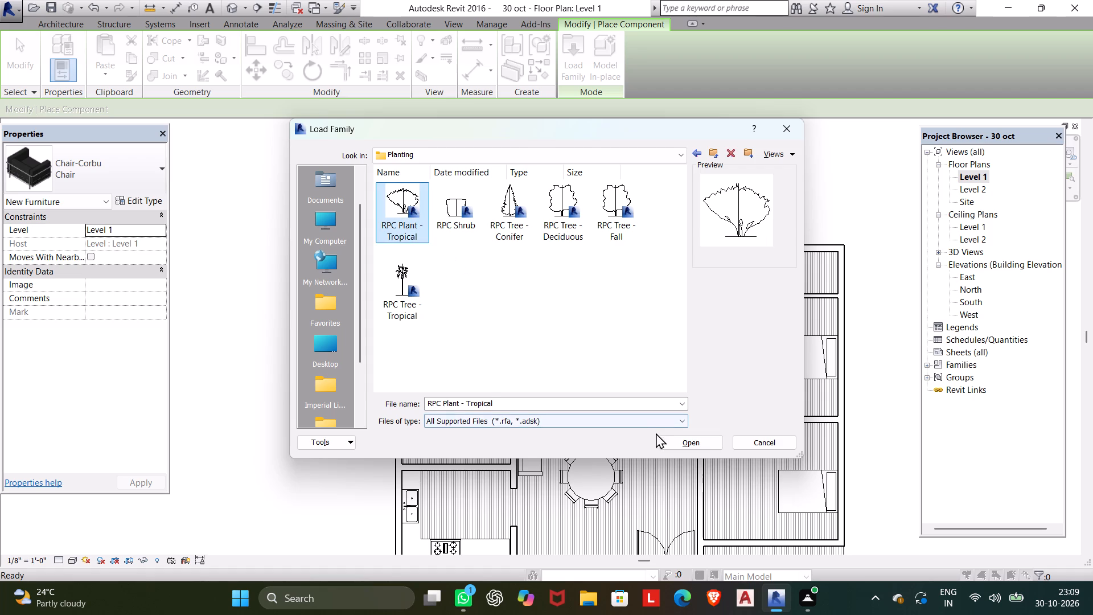
click(676, 441)
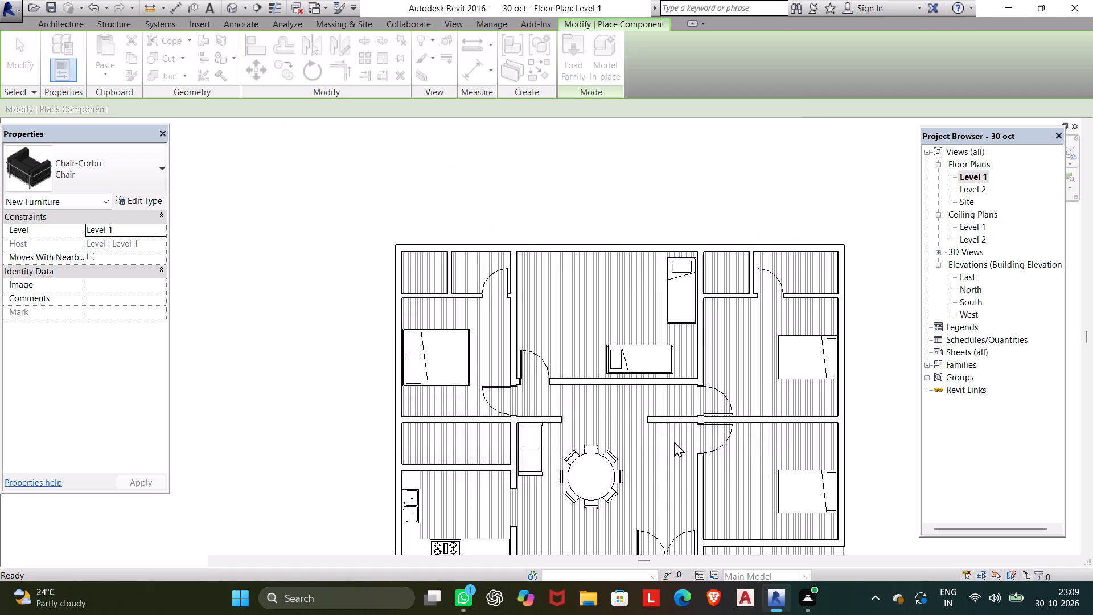
Place three Agave - 1.5' plants along the front floor's left edge, from about 6' 11" to 1' 11" below the house wall.
scroll(674, 440, down, 2)
middle_drag(680, 425, 780, 191)
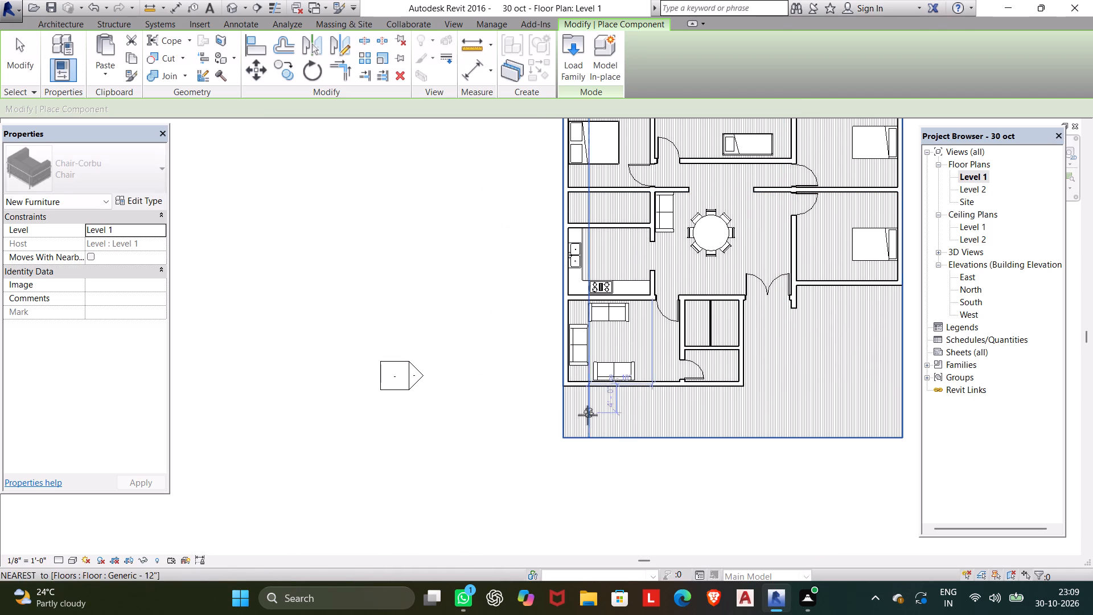
scroll(568, 426, up, 10)
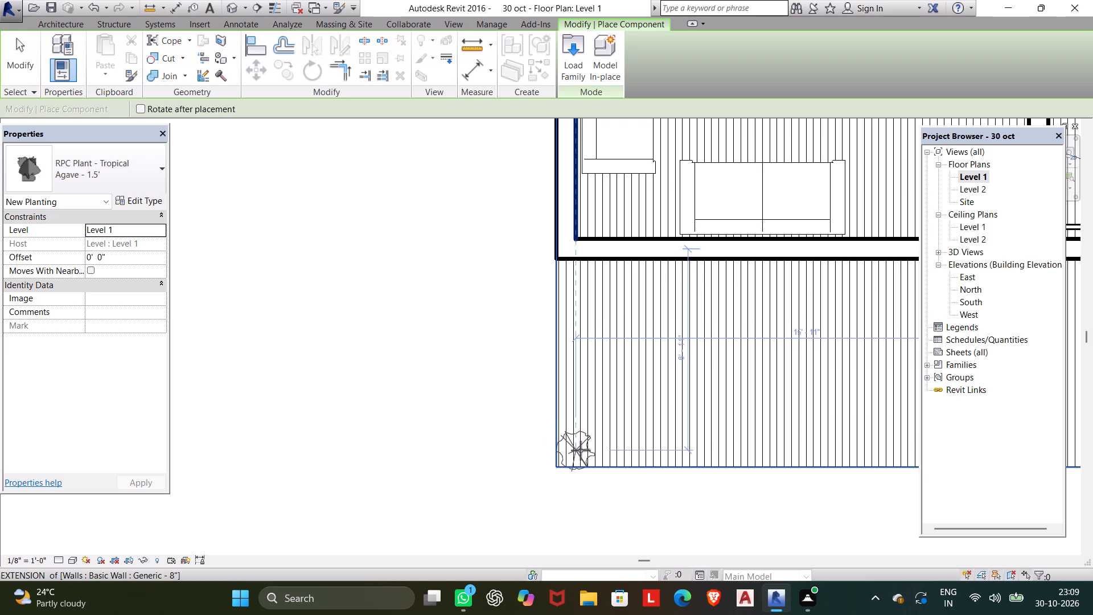
click(581, 450)
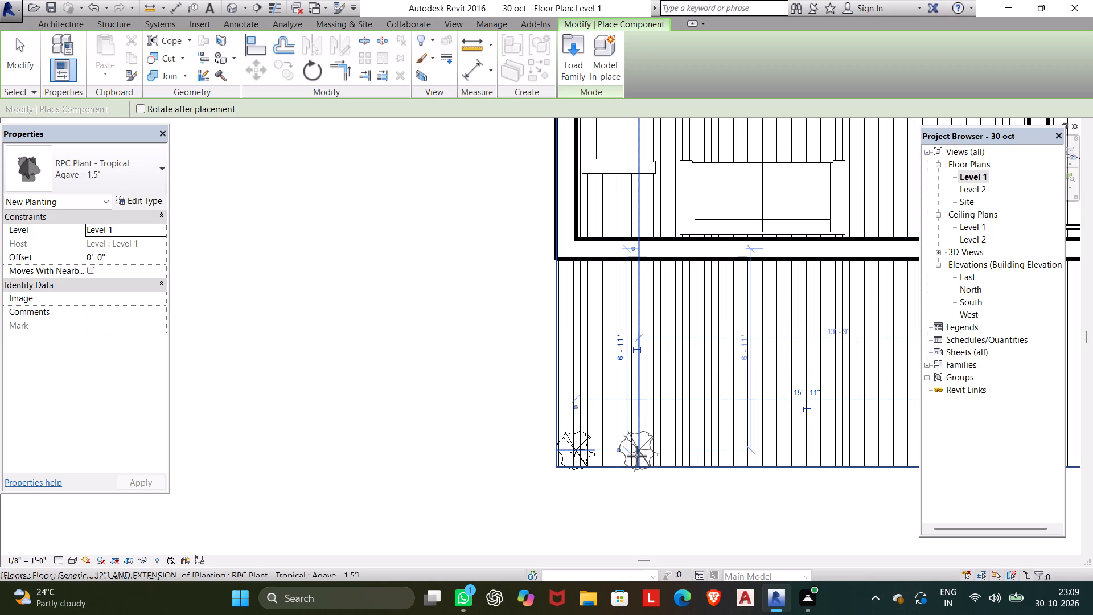
click(581, 376)
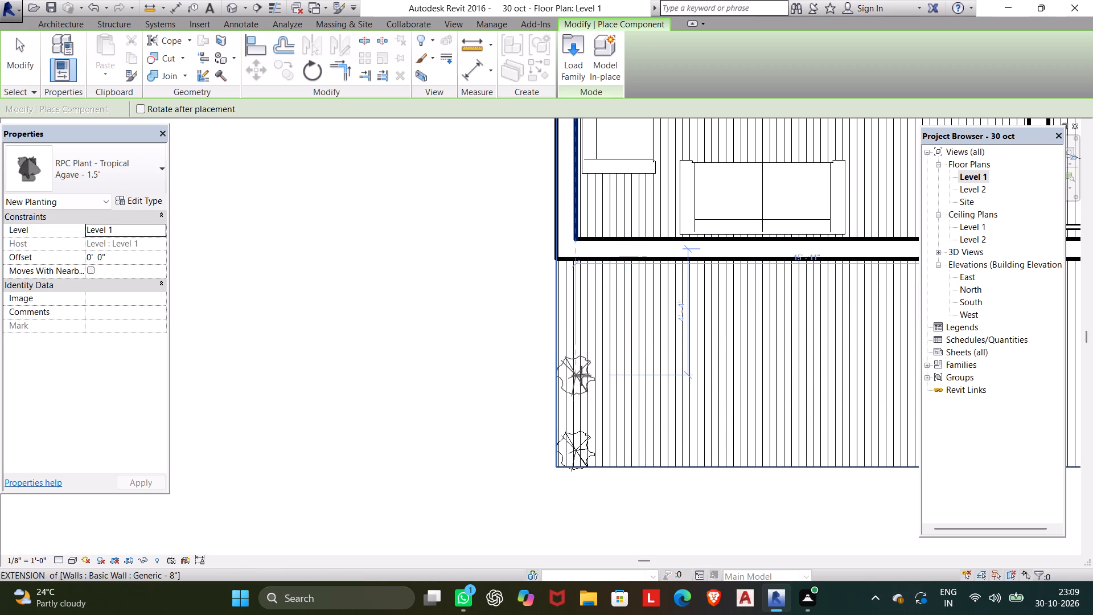
click(578, 304)
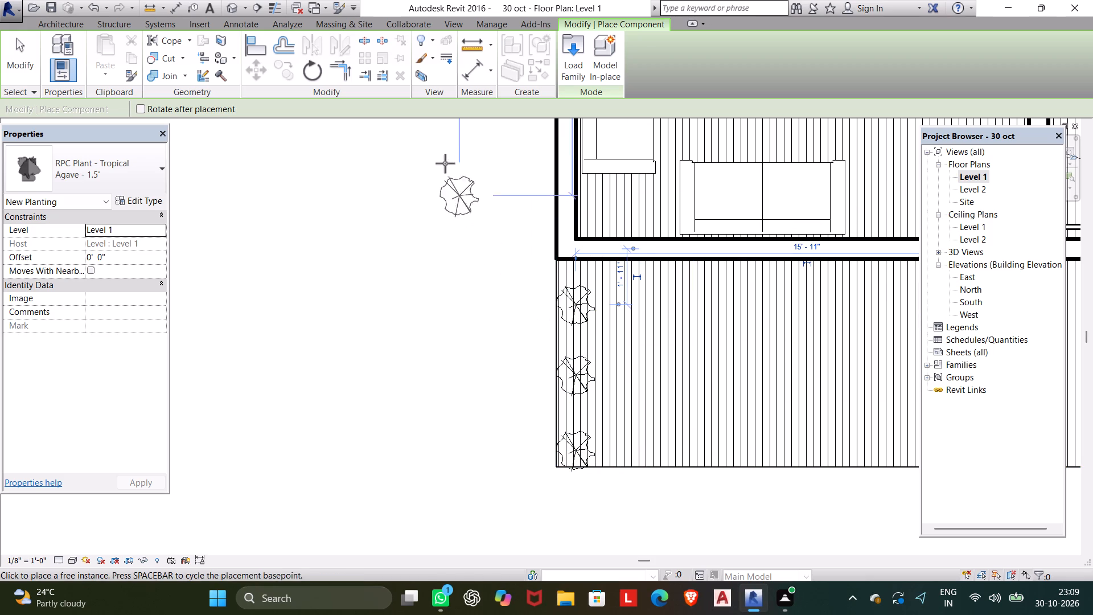
Examine the agave plants and furnished house in the 3D view from the front corner.
click(227, 3)
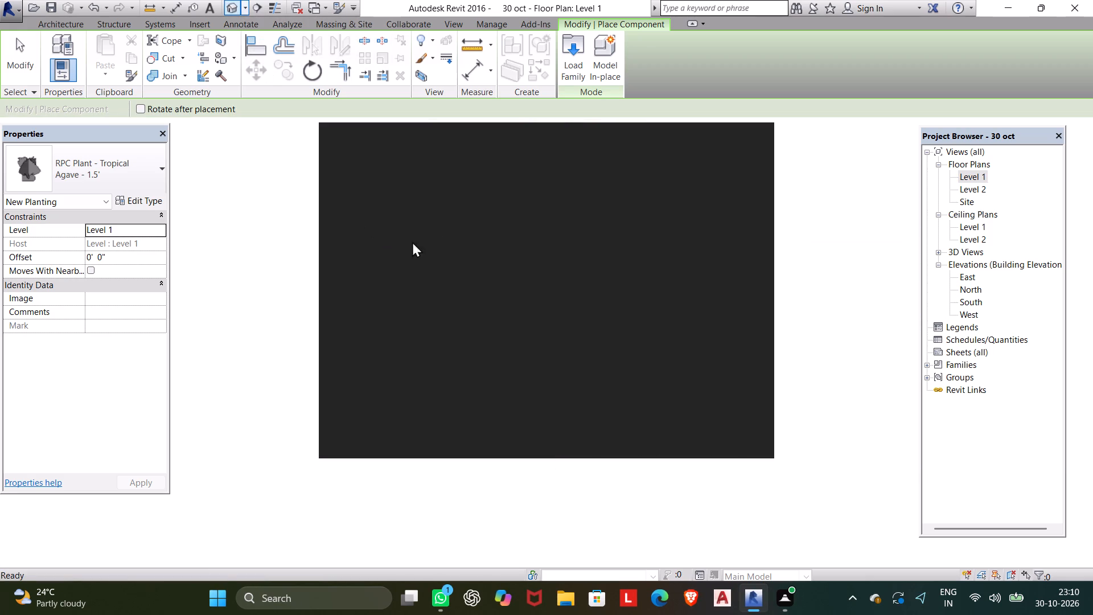
click(753, 143)
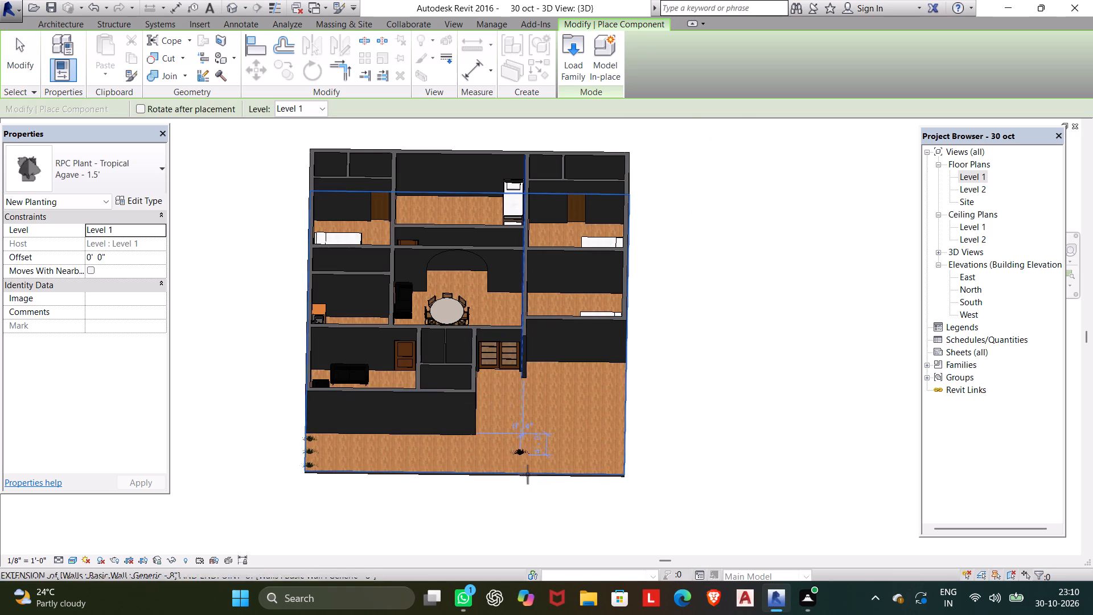
shift+middle_drag(527, 481, 391, 364)
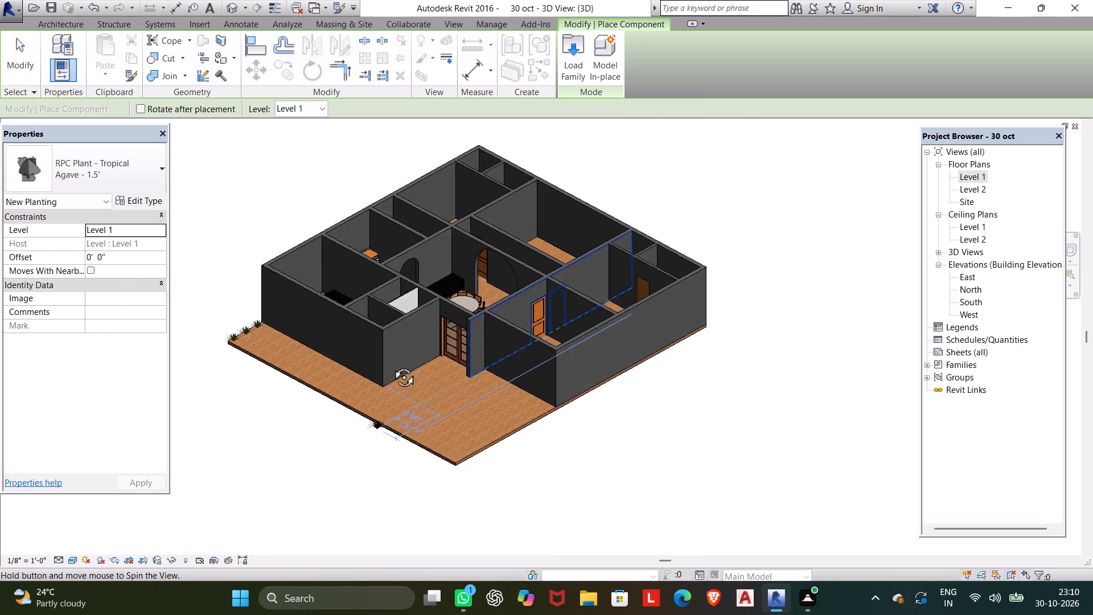
shift+middle_drag(391, 364, 371, 363)
scroll(276, 289, up, 9)
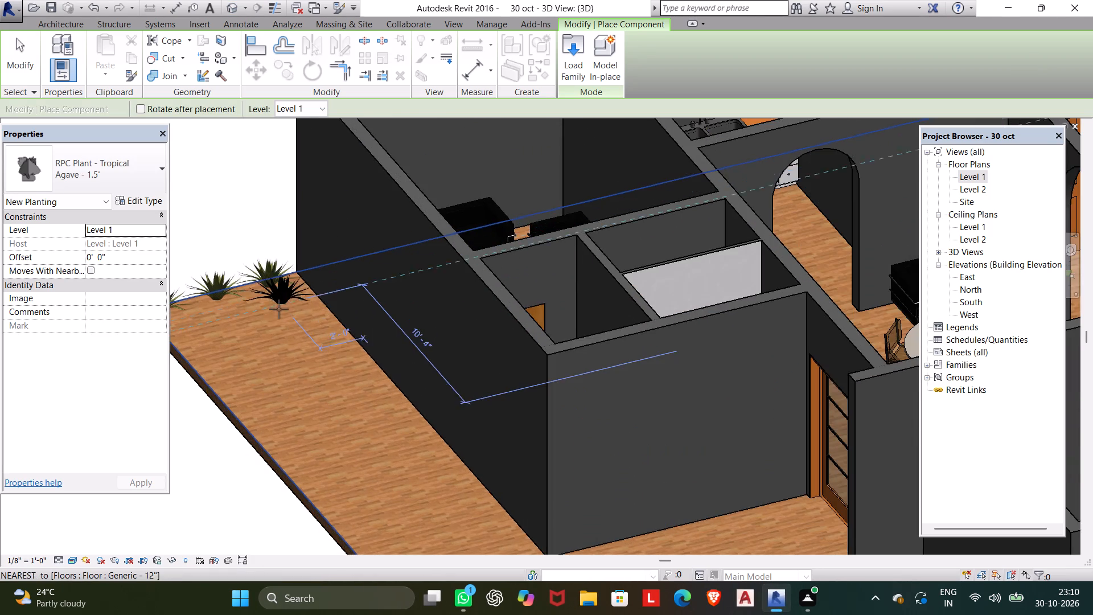
scroll(281, 314, down, 3)
key(Escape)
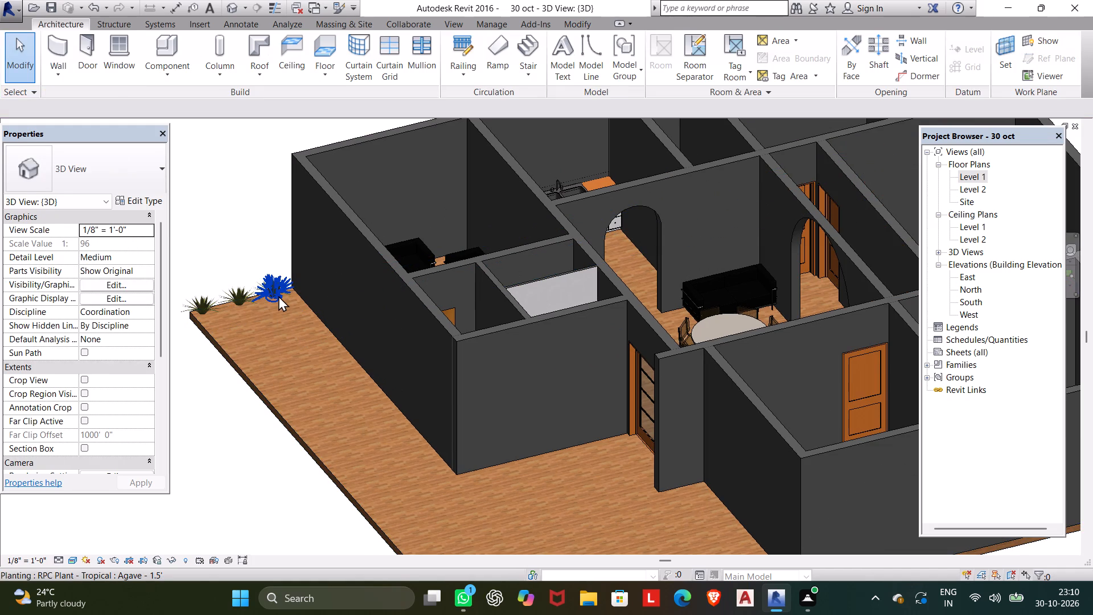
Delete the three Agave - 1.5' plants along the left edge of the front floor in the Level 1 plan.
click(278, 296)
click(245, 303)
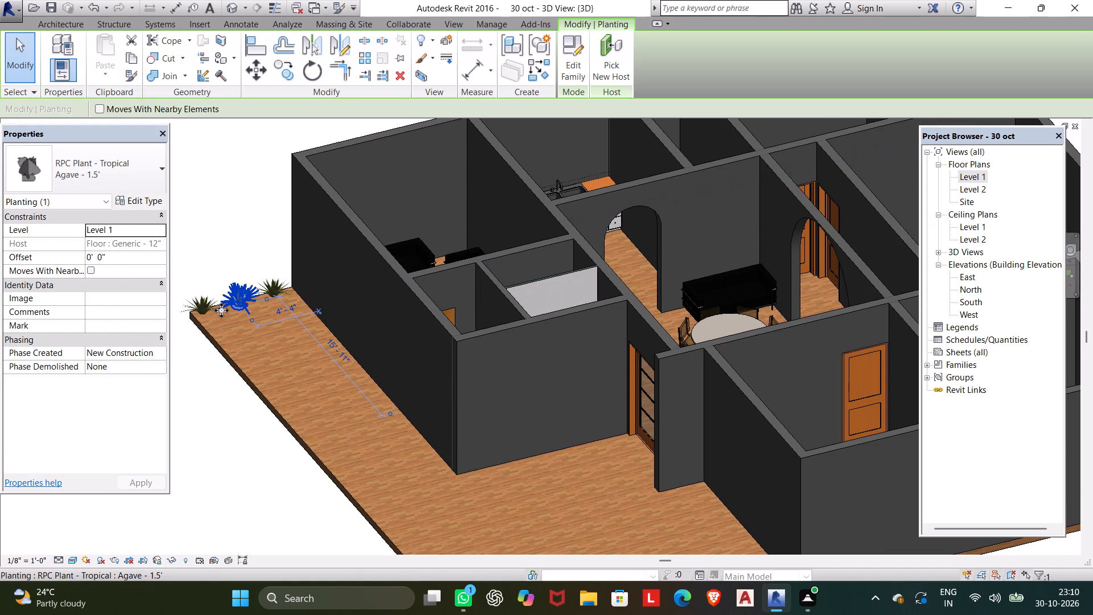
scroll(289, 293, up, 8)
key(Escape)
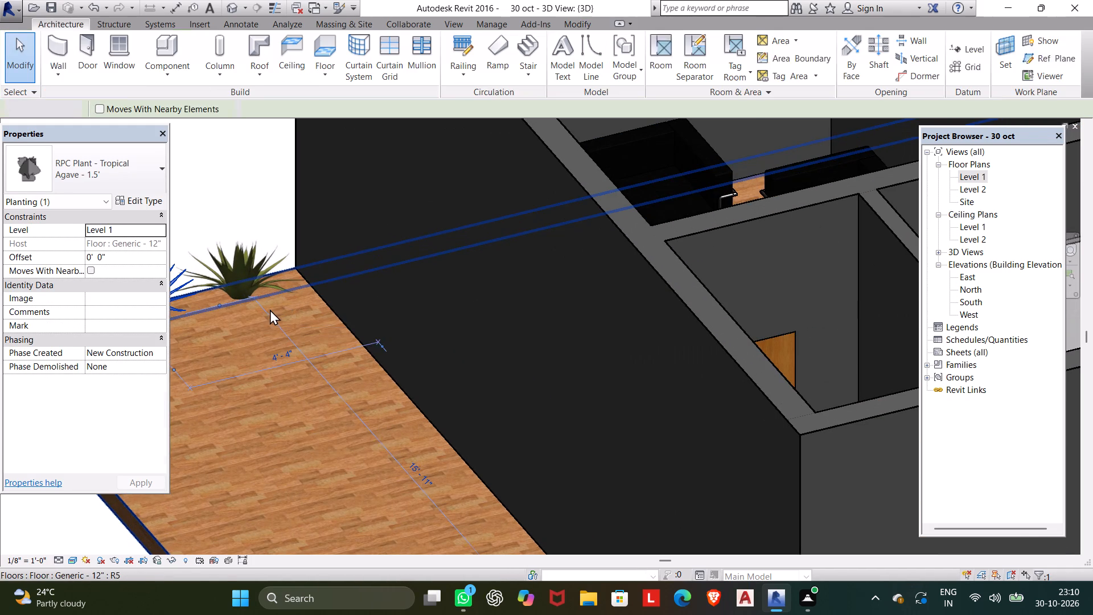
click(992, 177)
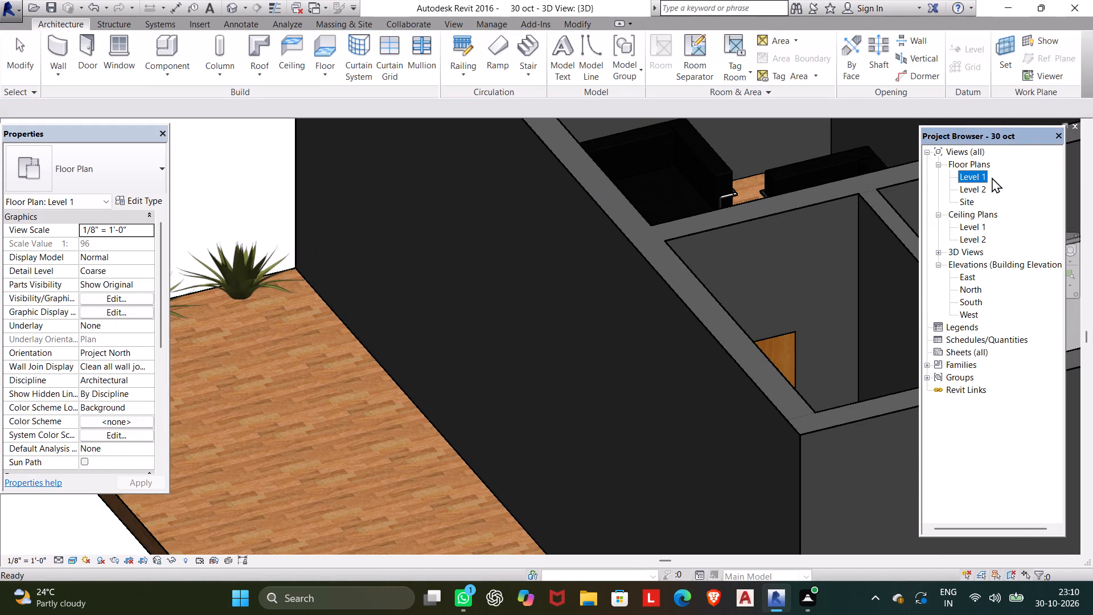
click(980, 177)
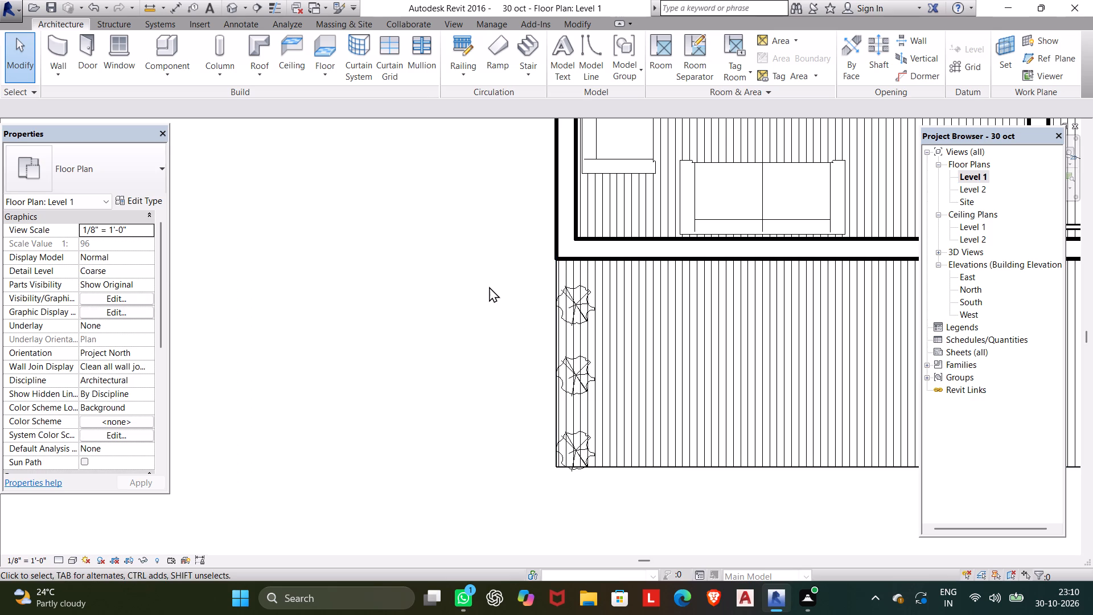
drag(491, 275, 603, 483)
key(Delete)
Load the RPC Tree - Tropical family from the US Imperial library's Planting folder for placement in the Level 1 plan.
scroll(598, 485, down, 4)
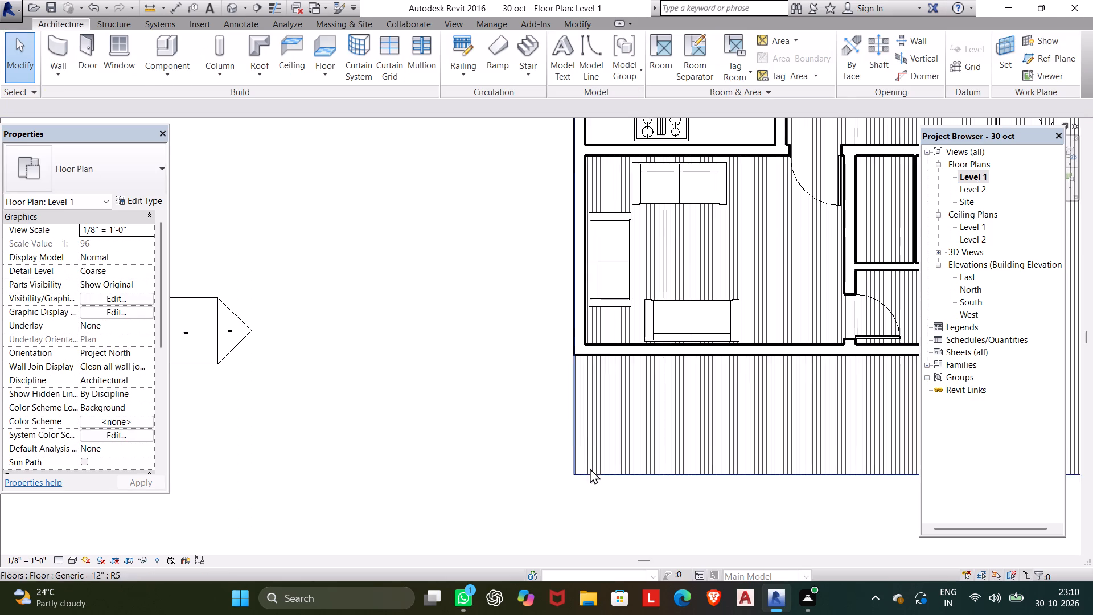
middle_drag(569, 430, 455, 310)
scroll(536, 424, down, 6)
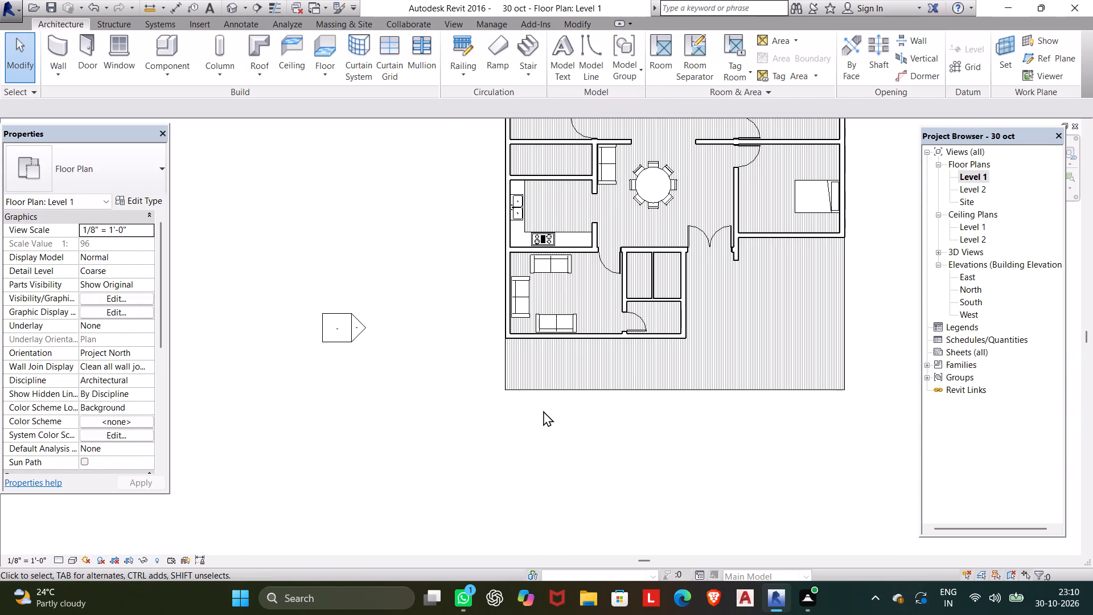
middle_drag(543, 411, 532, 397)
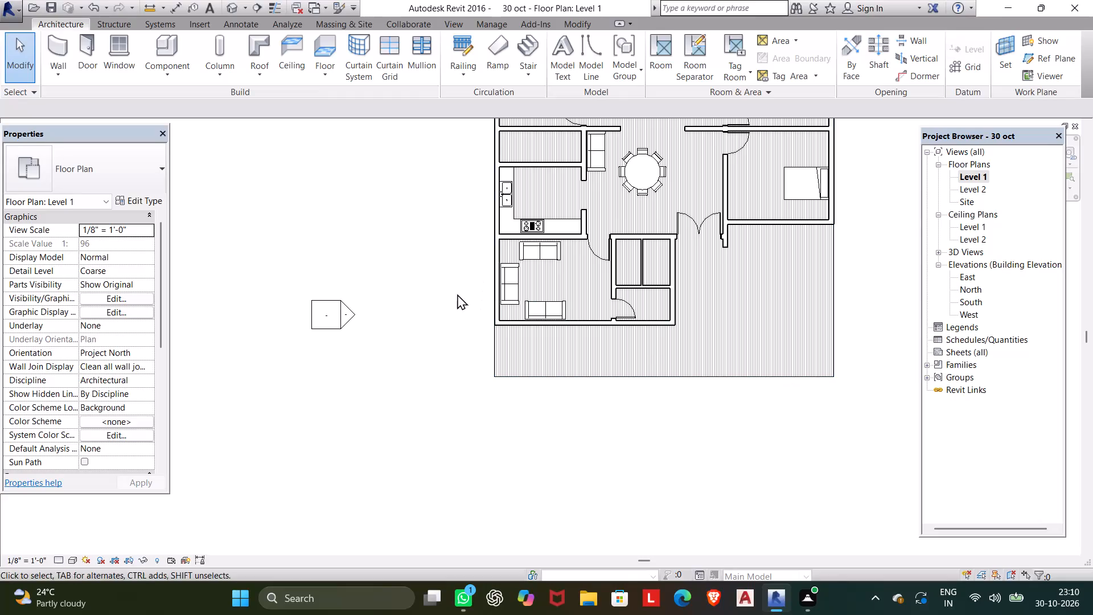
click(174, 54)
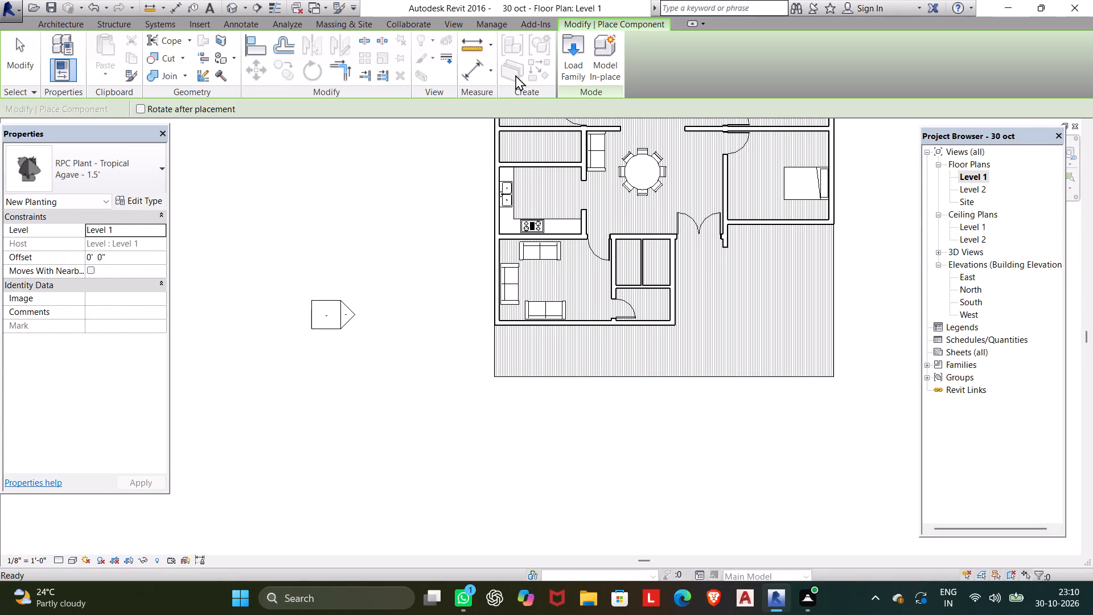
click(563, 50)
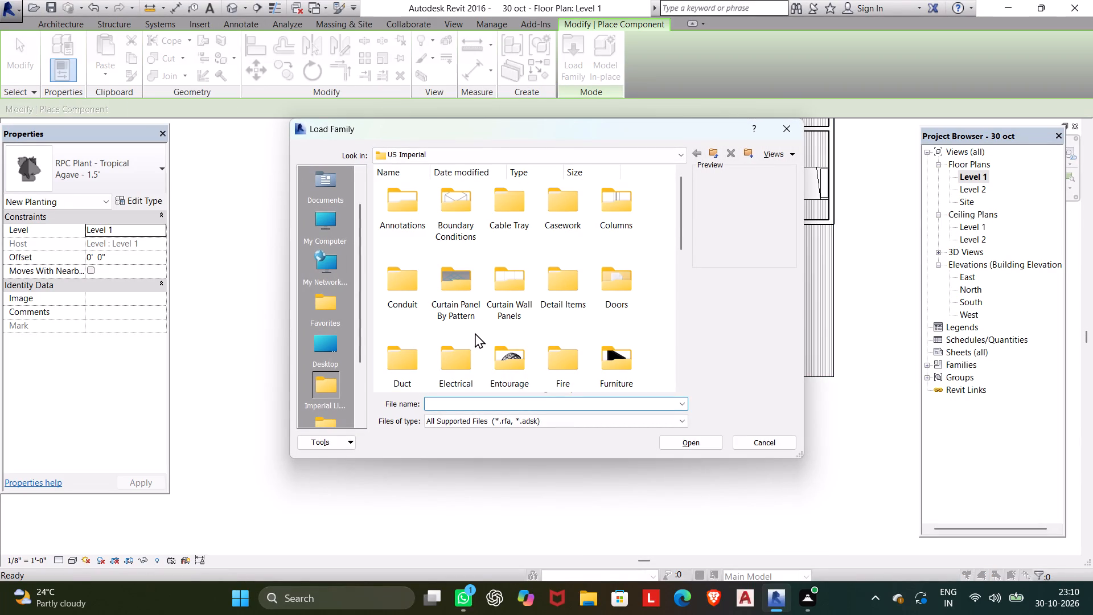
scroll(475, 333, down, 1)
click(456, 356)
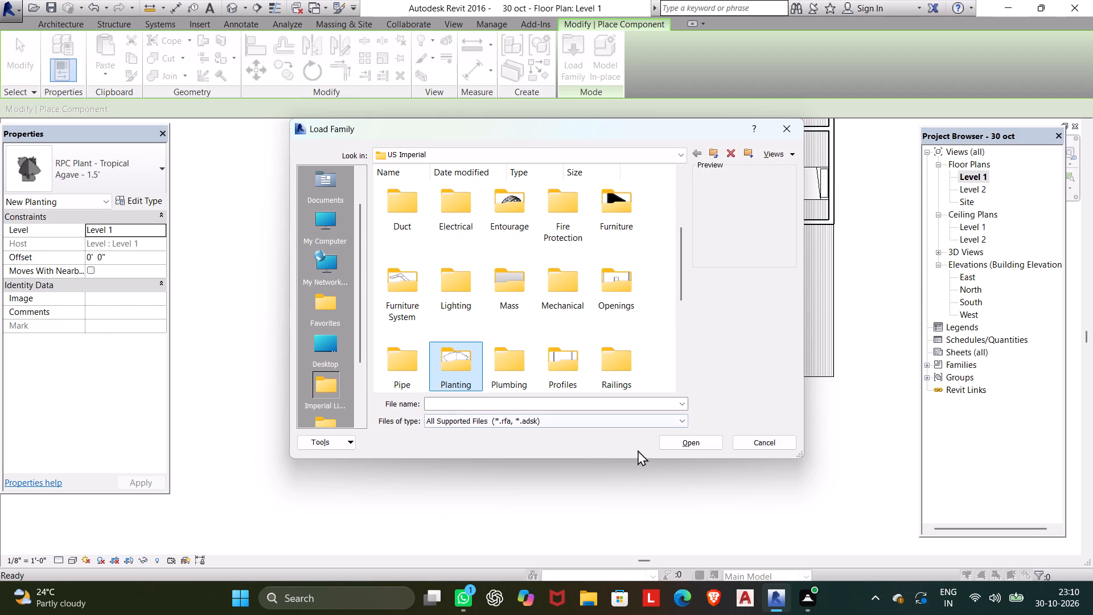
click(671, 436)
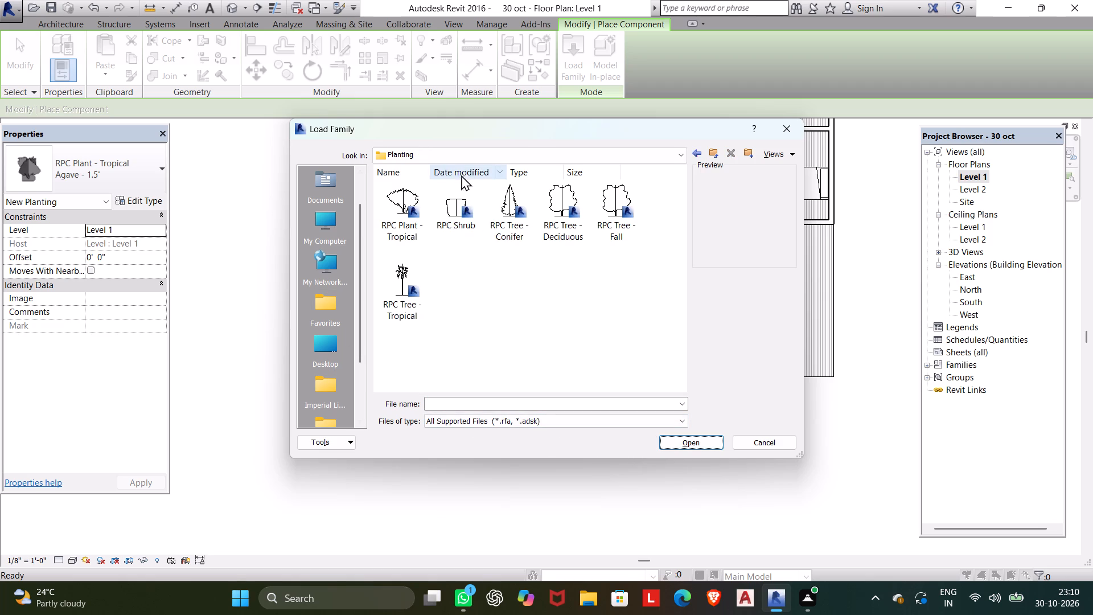
click(574, 167)
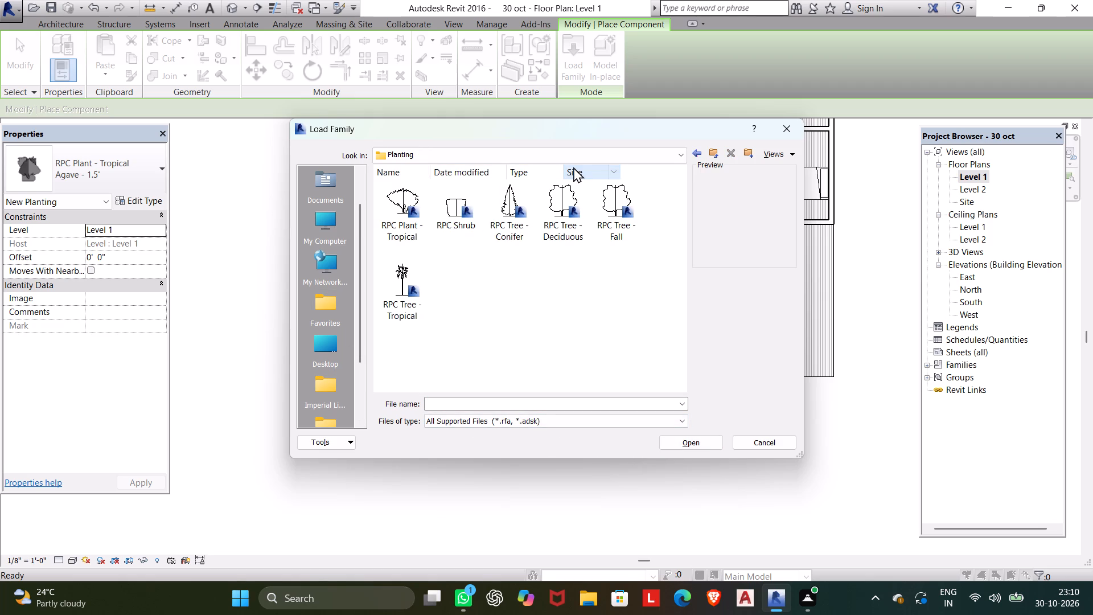
click(413, 196)
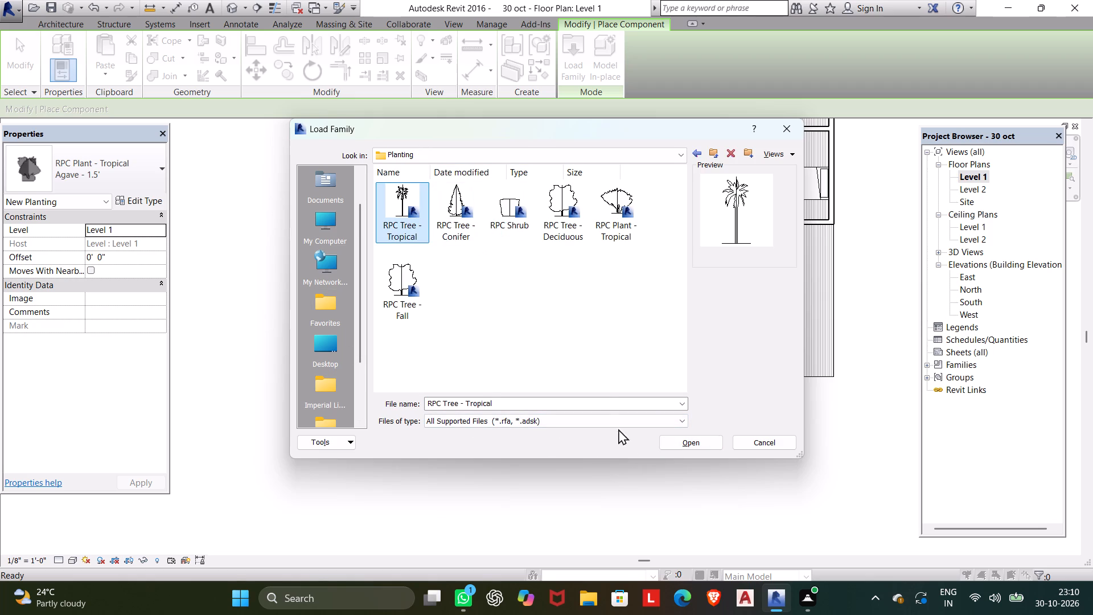
click(677, 442)
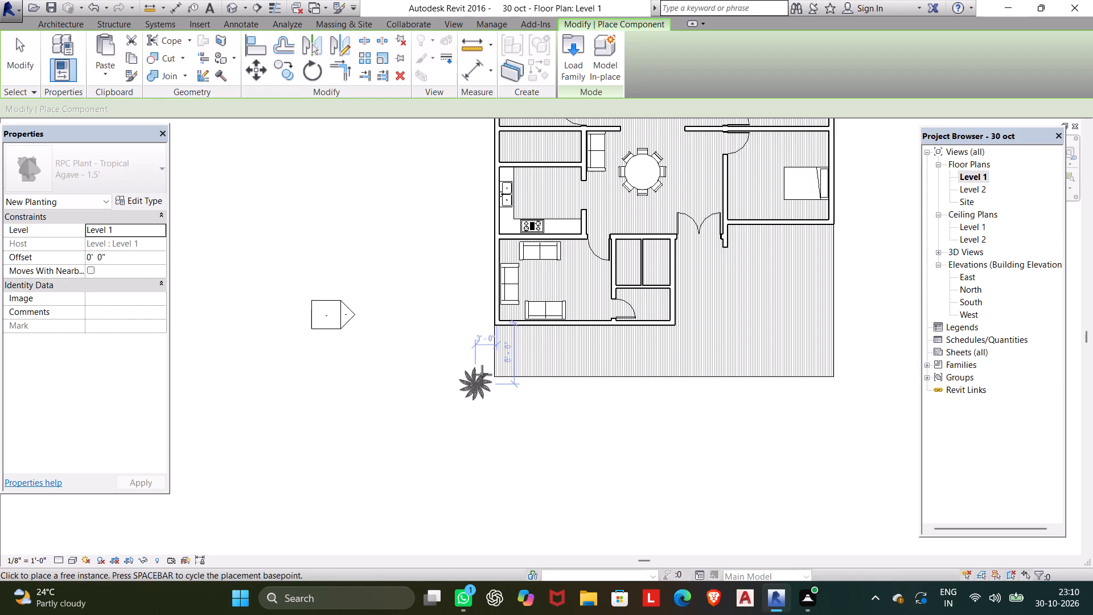
Place five Australian Tree Furn - 6' trees in a row along the front floor's outer edge, about 6' 1" to 6' 4" below the house wall.
scroll(509, 368, up, 10)
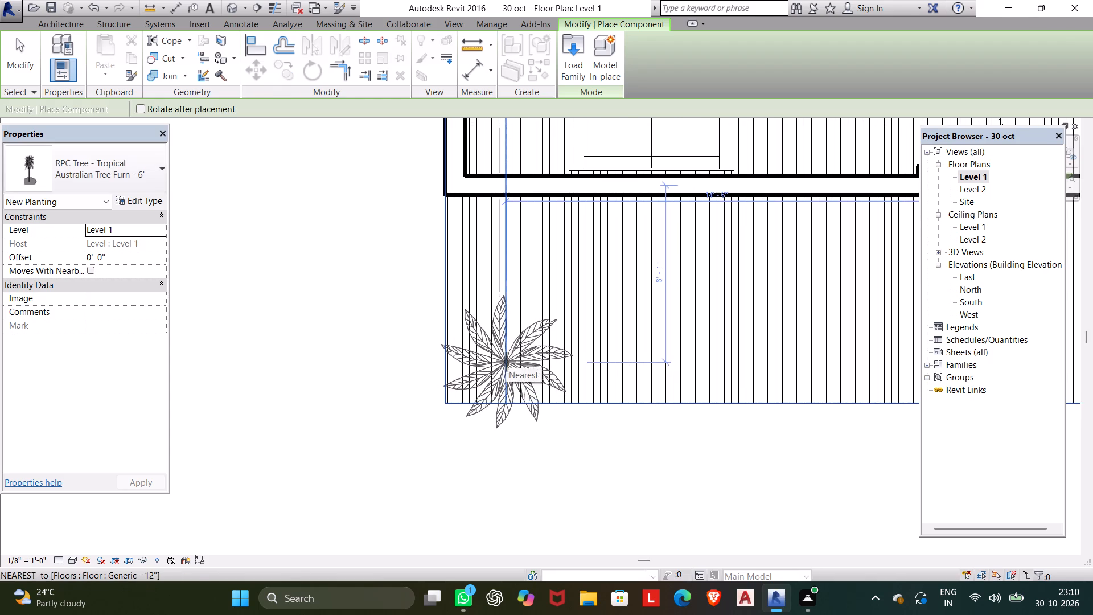
click(507, 362)
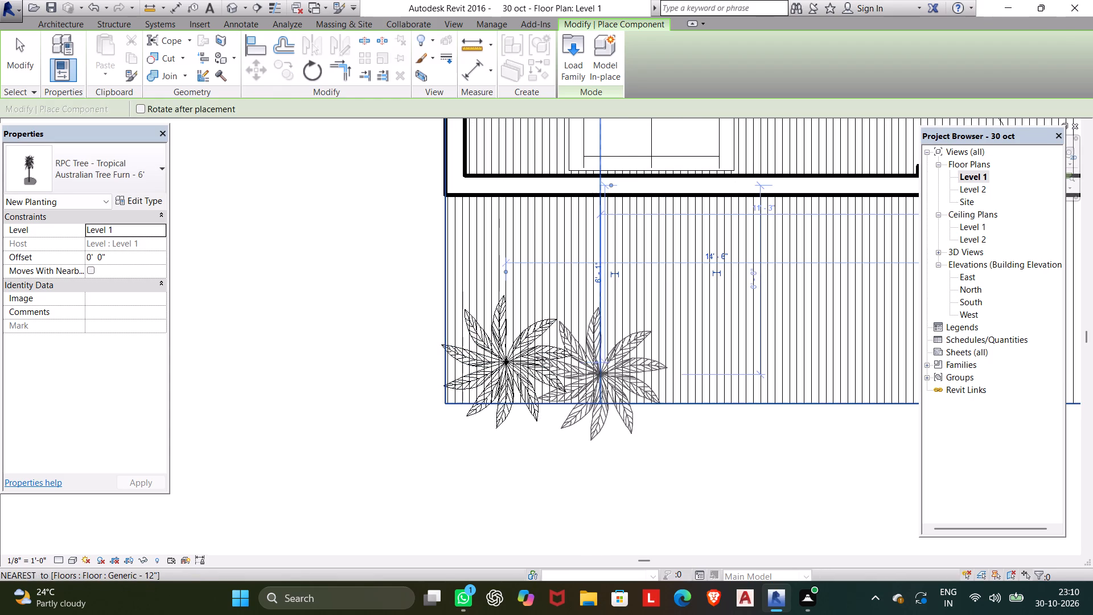
click(651, 370)
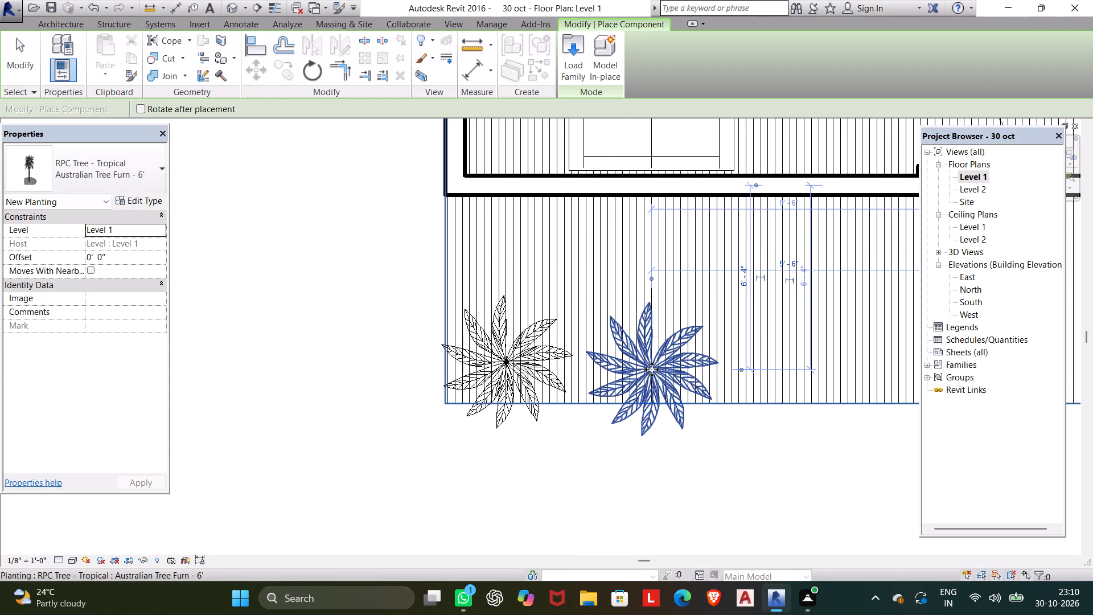
scroll(652, 370, down, 2)
middle_drag(652, 370, 381, 327)
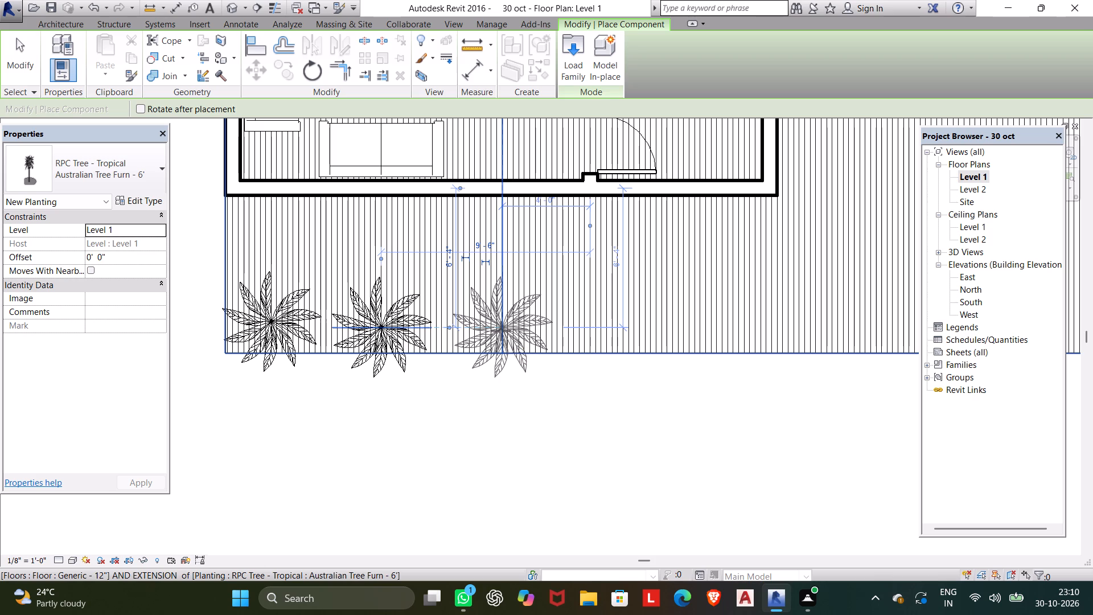
click(501, 331)
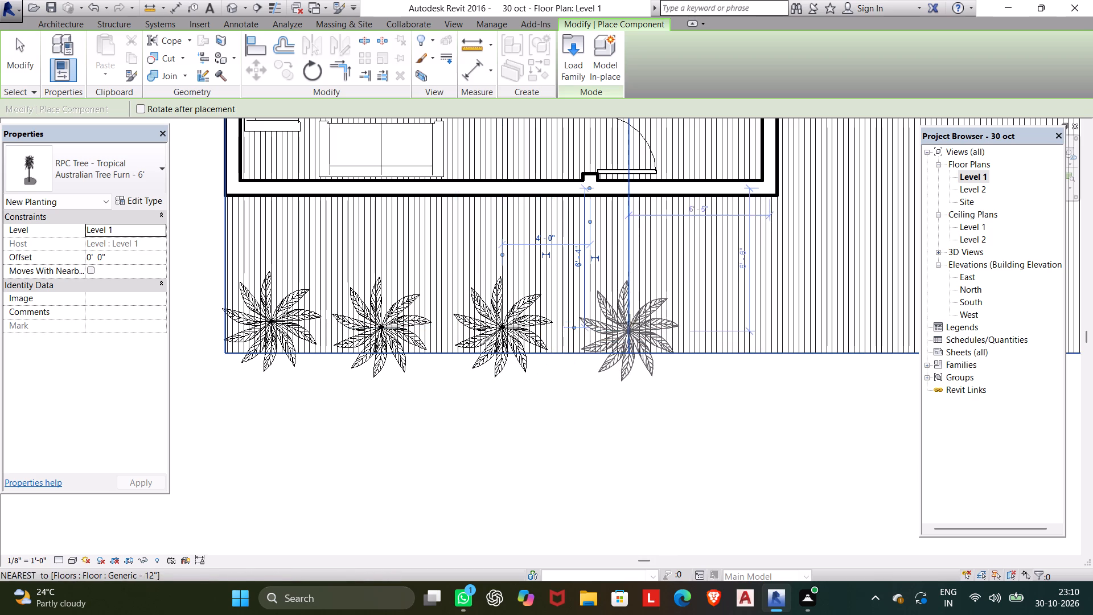
click(630, 320)
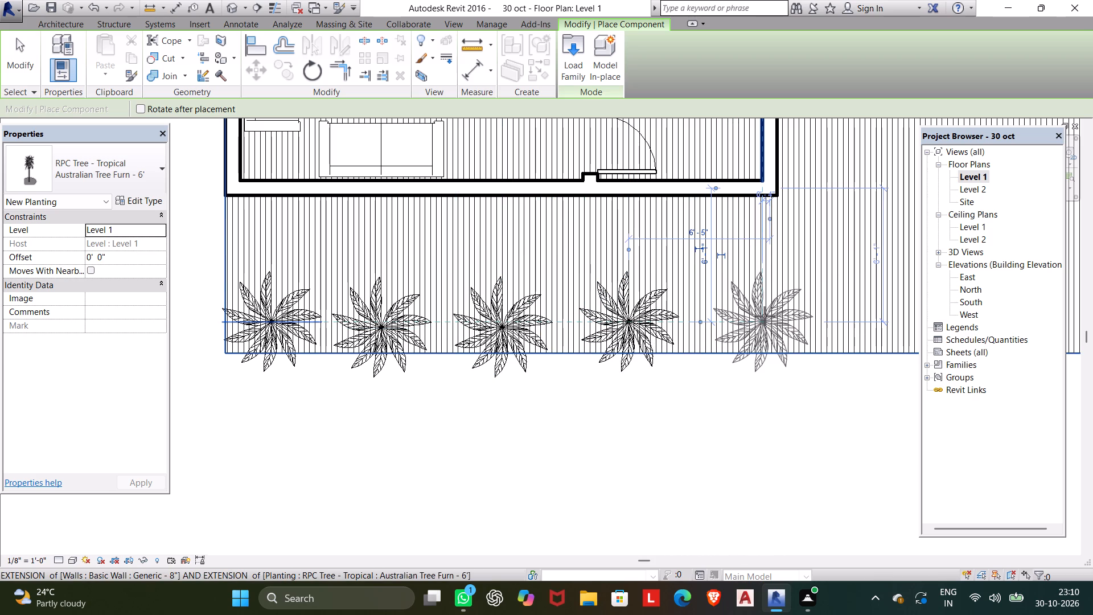
click(765, 316)
Place a sixth Australian Tree Furn - 6' tree above the row's leftmost tree, about 1' 5" below the house wall.
scroll(765, 321, down, 4)
middle_drag(762, 324, 546, 421)
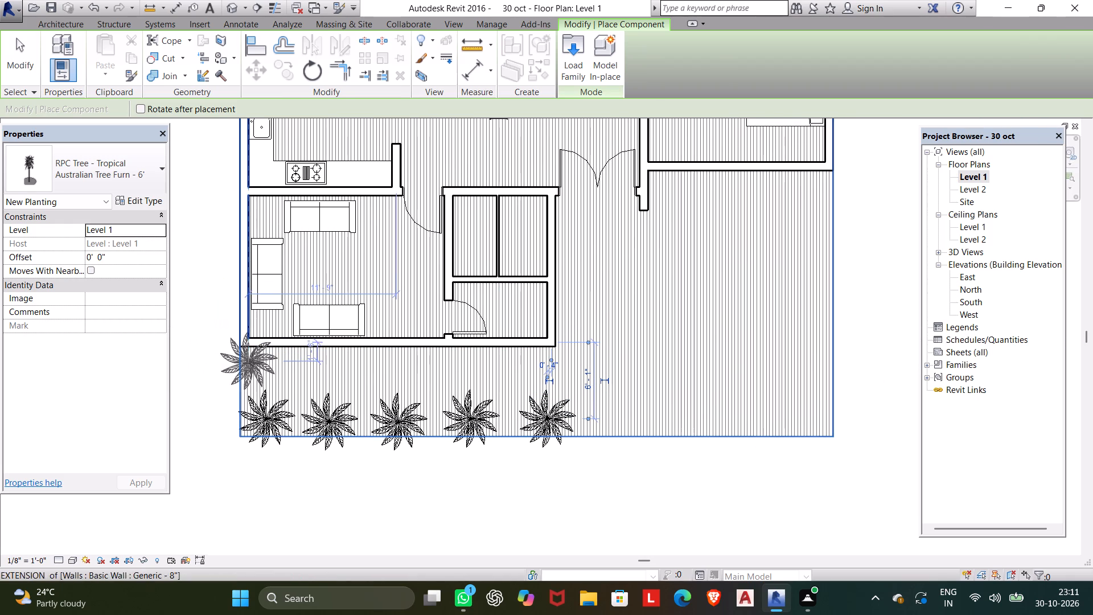
scroll(272, 363, up, 8)
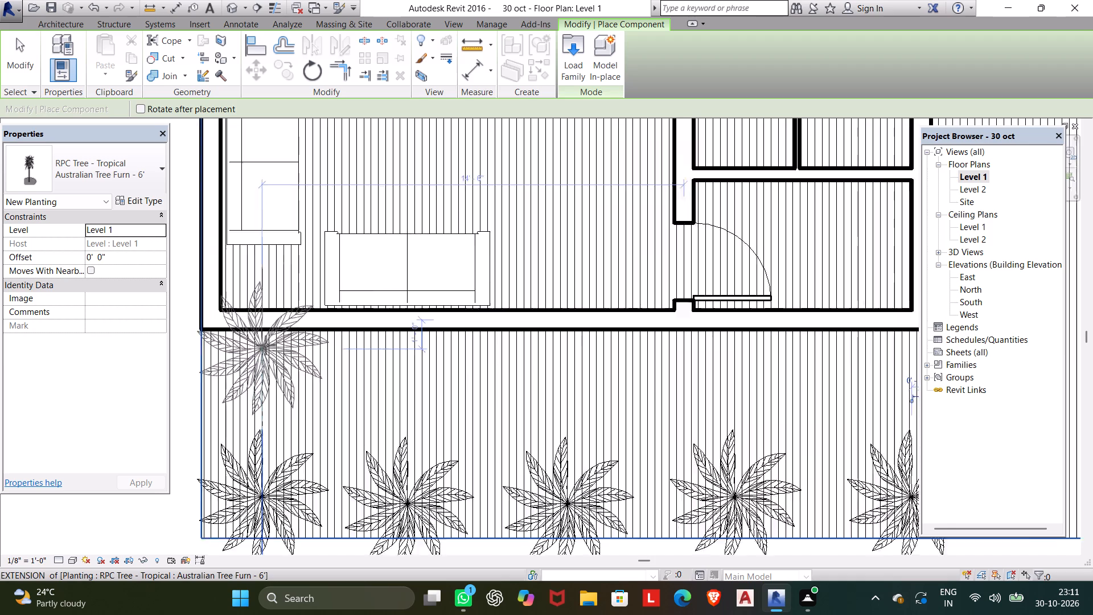
scroll(266, 345, up, 2)
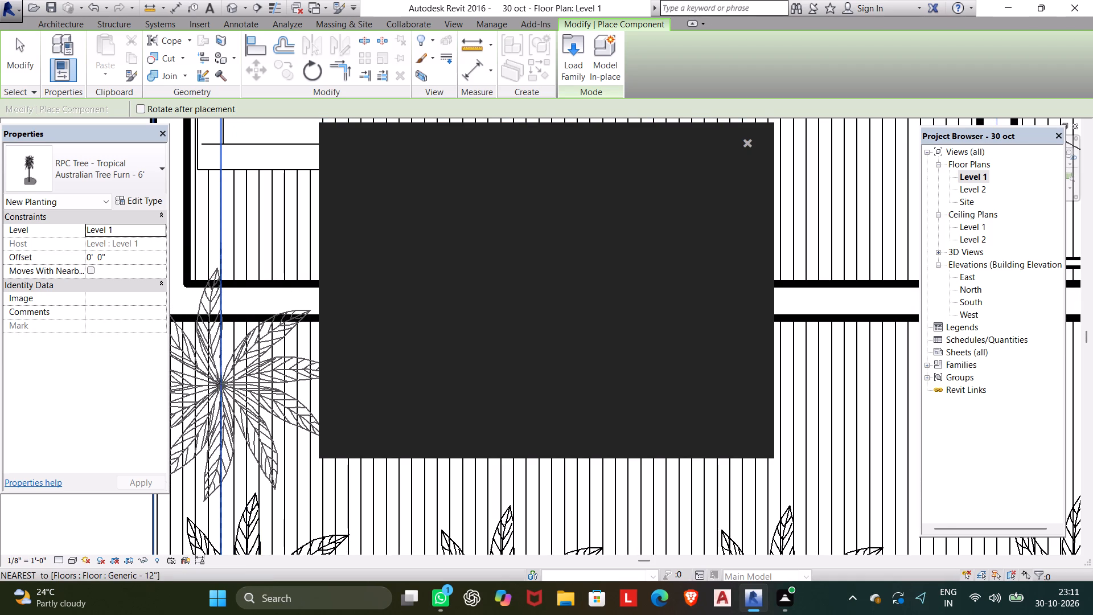
middle_drag(215, 372, 276, 364)
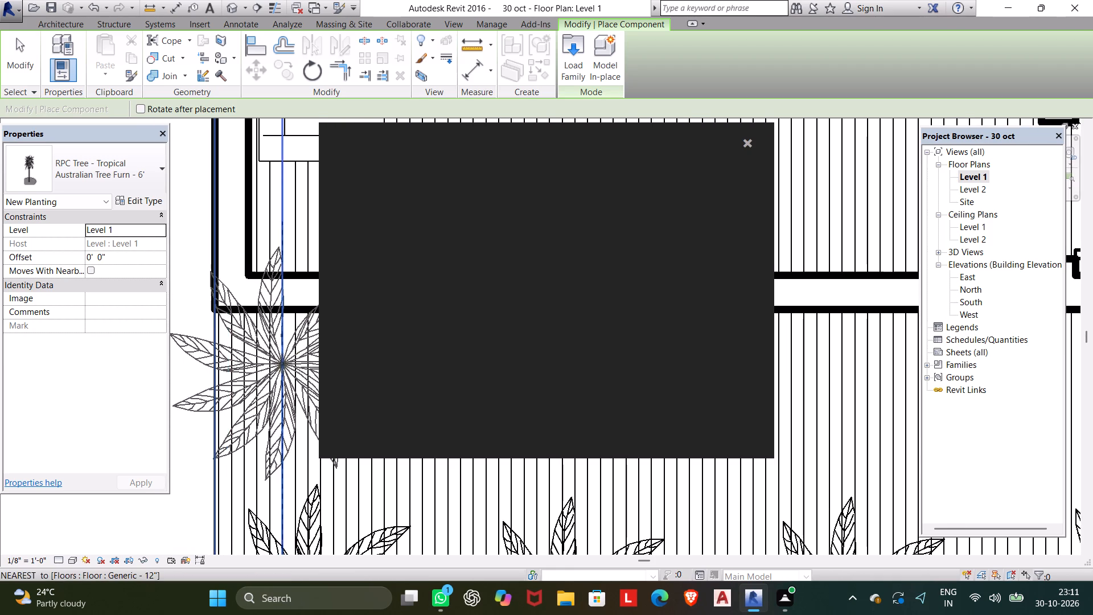
click(291, 363)
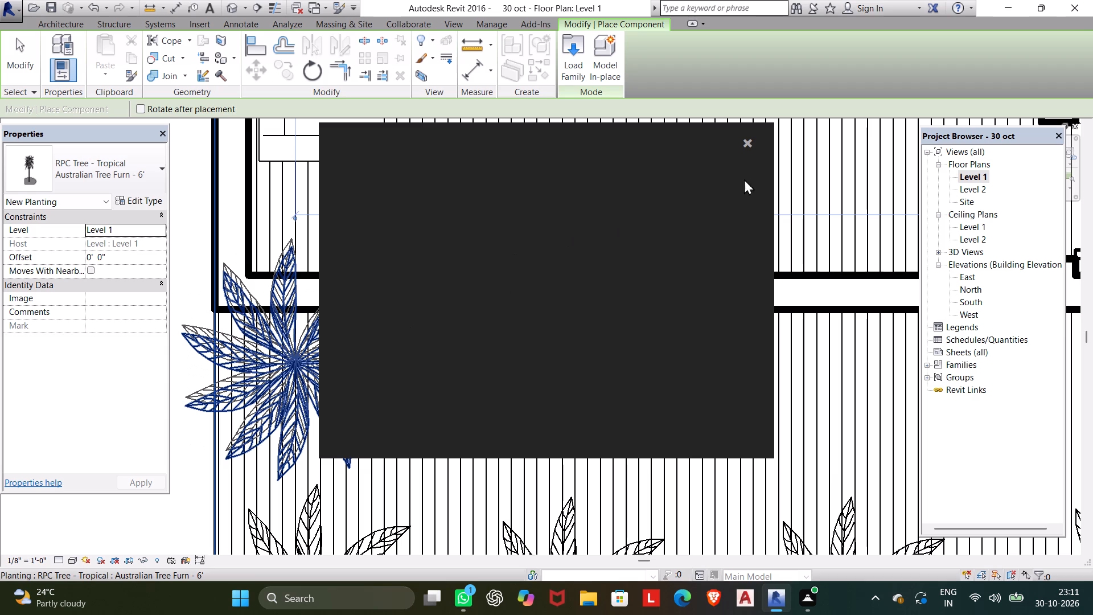
click(750, 143)
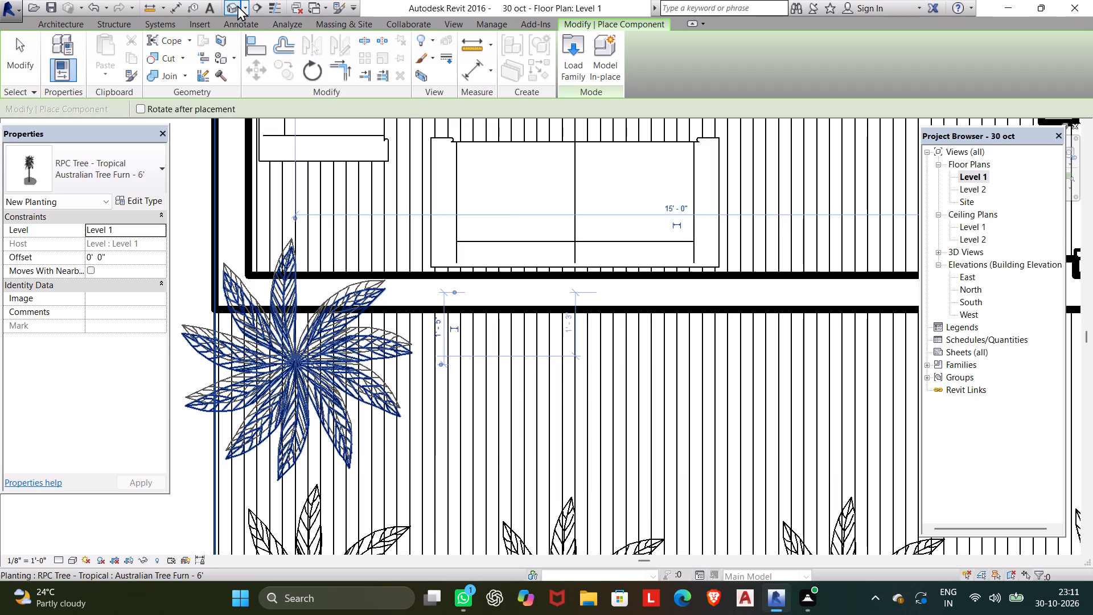
Examine the row of trees, front floor and entrance door in the 3D view from several sides.
click(234, 5)
scroll(368, 325, down, 4)
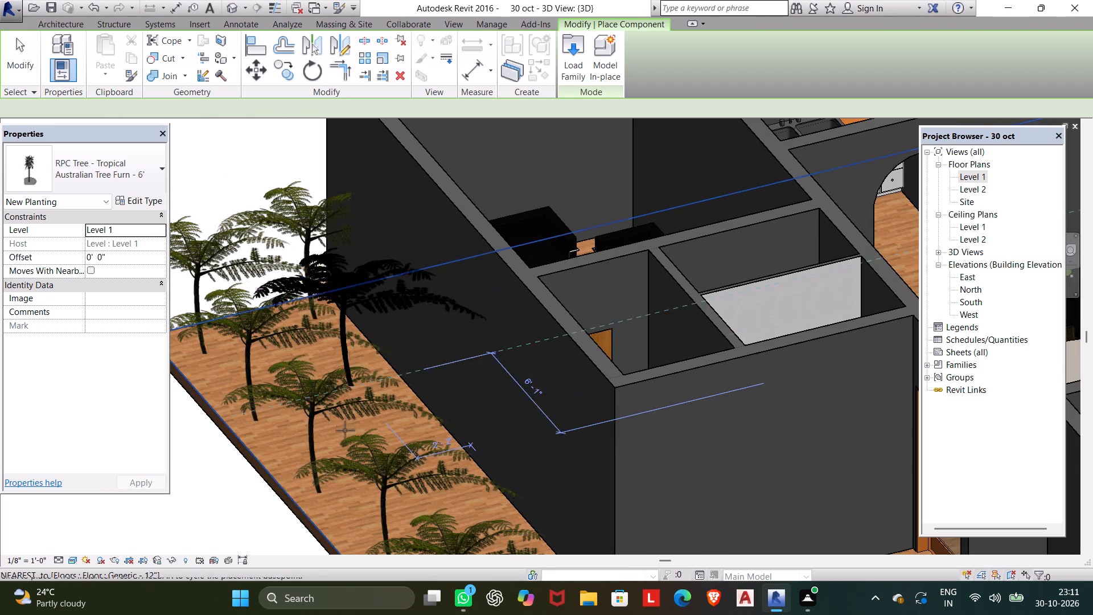
key(Escape)
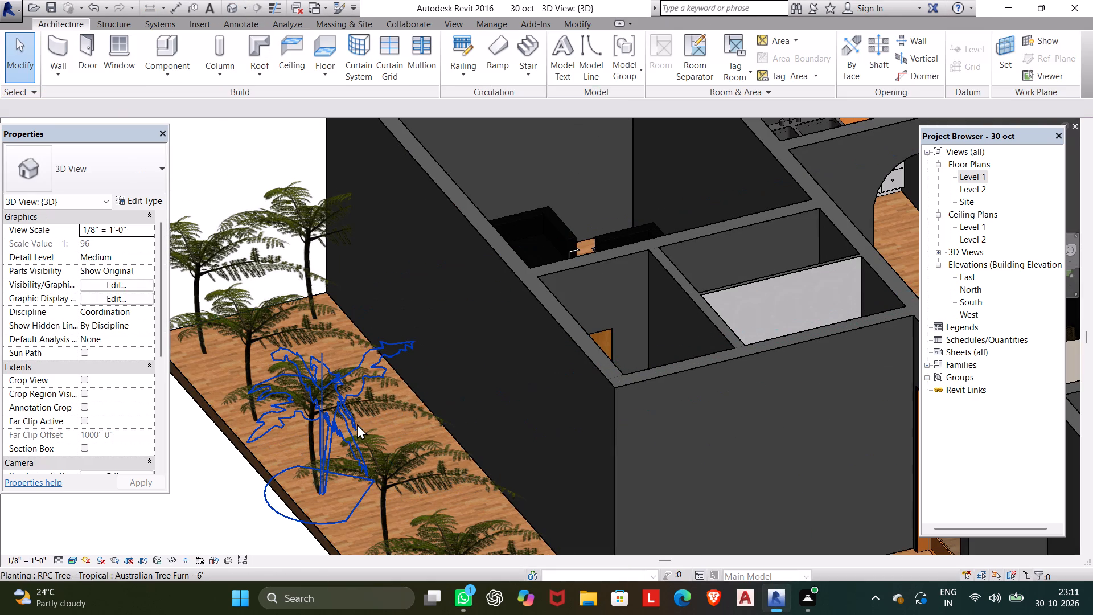
shift+middle_drag(309, 527, 429, 458)
shift+scroll(312, 528, down, 1)
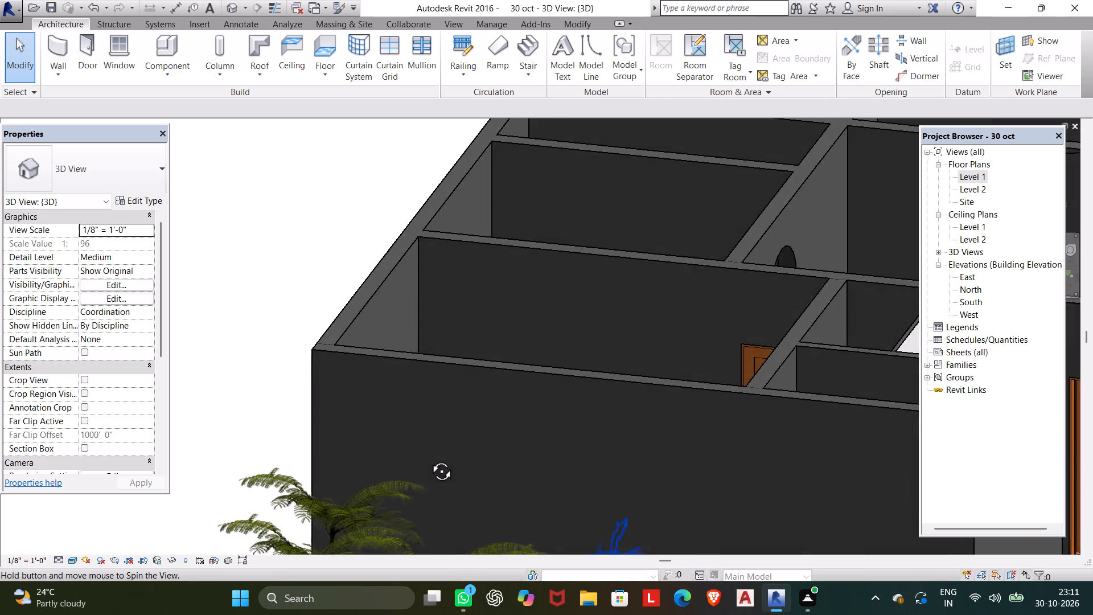
scroll(425, 457, down, 2)
middle_drag(424, 457, 461, 248)
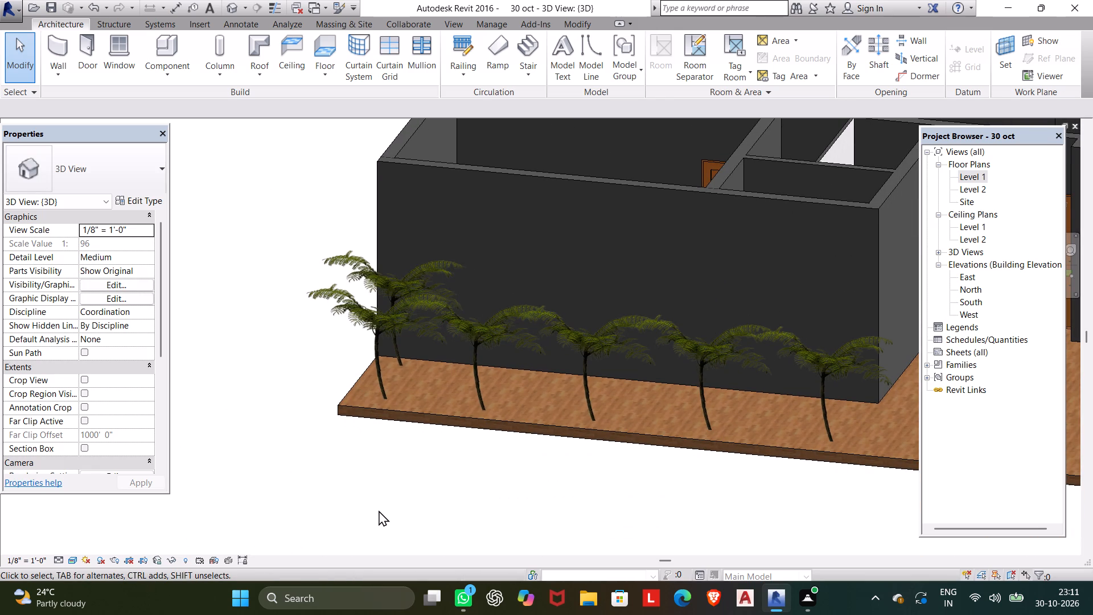
shift+middle_drag(387, 510, 461, 397)
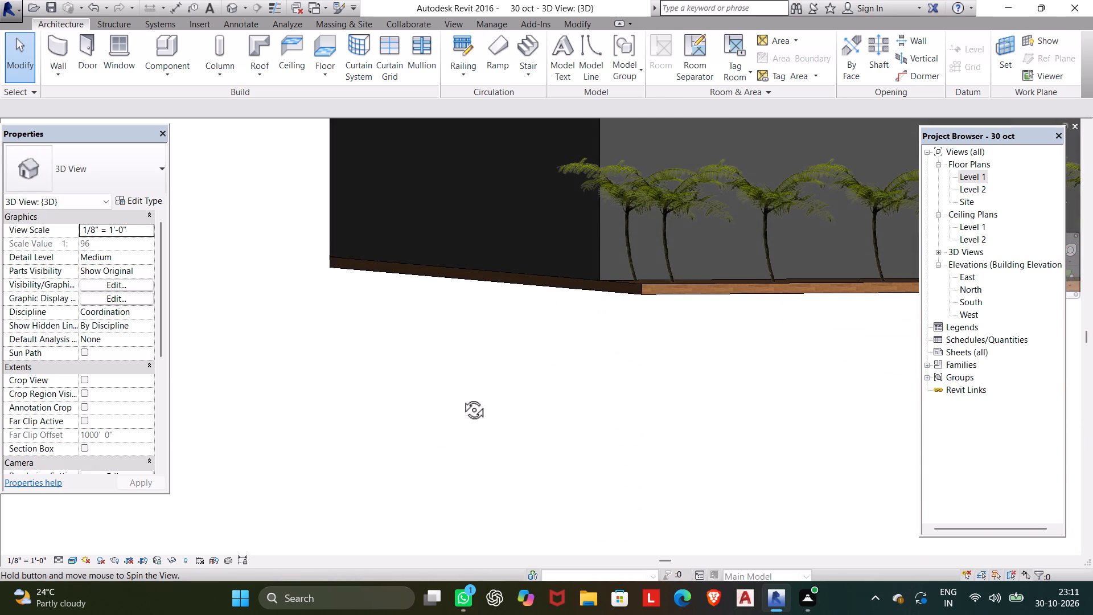
shift+middle_drag(461, 397, 463, 397)
middle_drag(451, 478, 327, 477)
scroll(452, 478, down, 1)
middle_drag(394, 494, 241, 497)
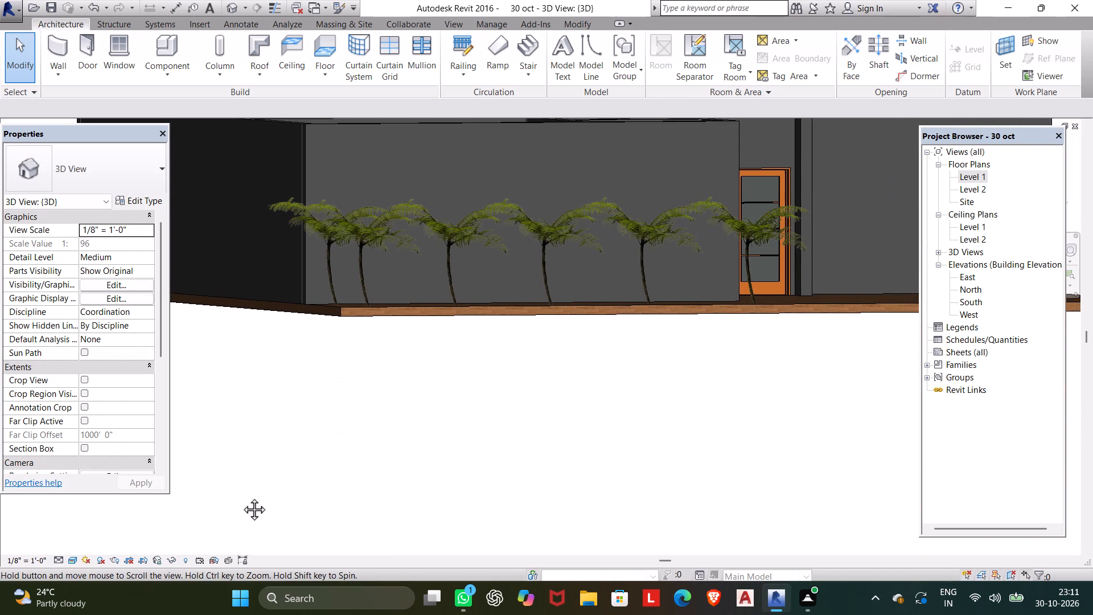
middle_drag(241, 497, 241, 497)
shift+scroll(394, 527, down, 1)
shift+middle_drag(394, 527, 324, 553)
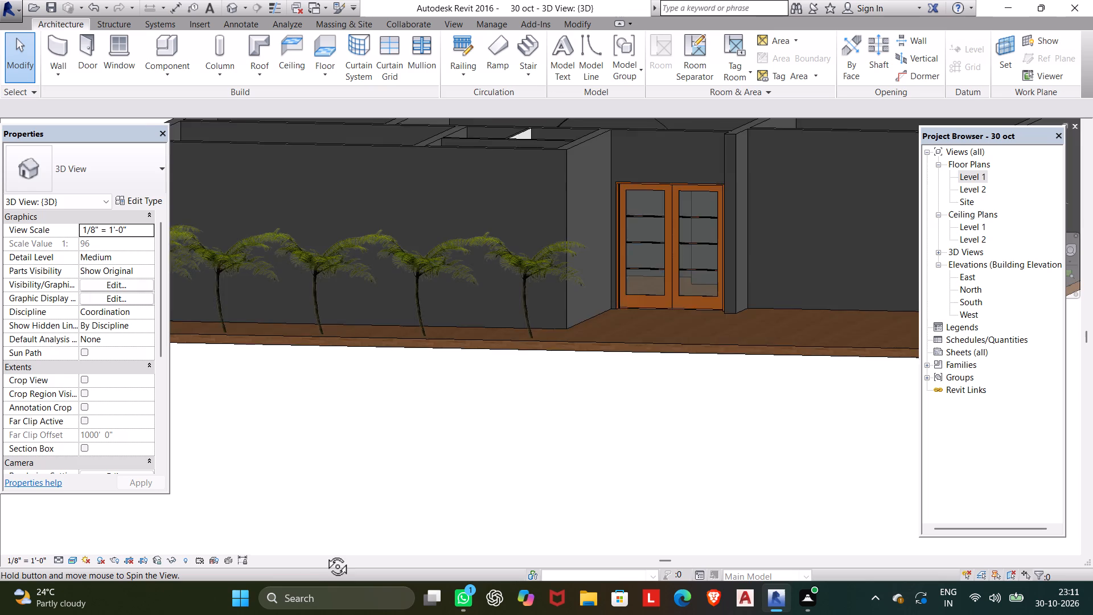
shift+middle_drag(324, 553, 217, 569)
scroll(250, 554, down, 1)
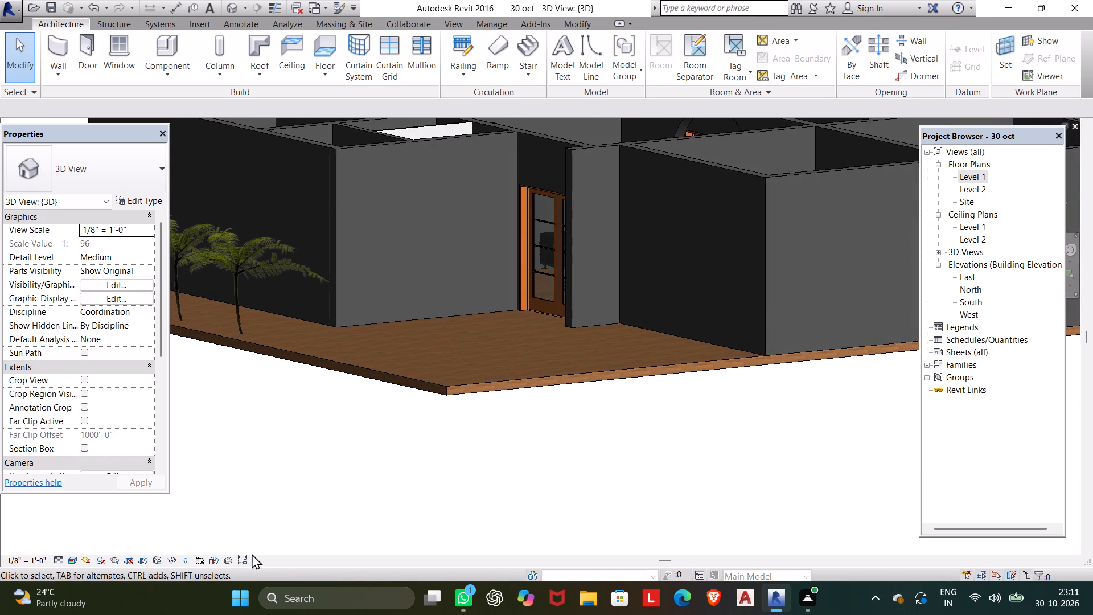
scroll(252, 553, down, 1)
middle_drag(253, 553, 379, 511)
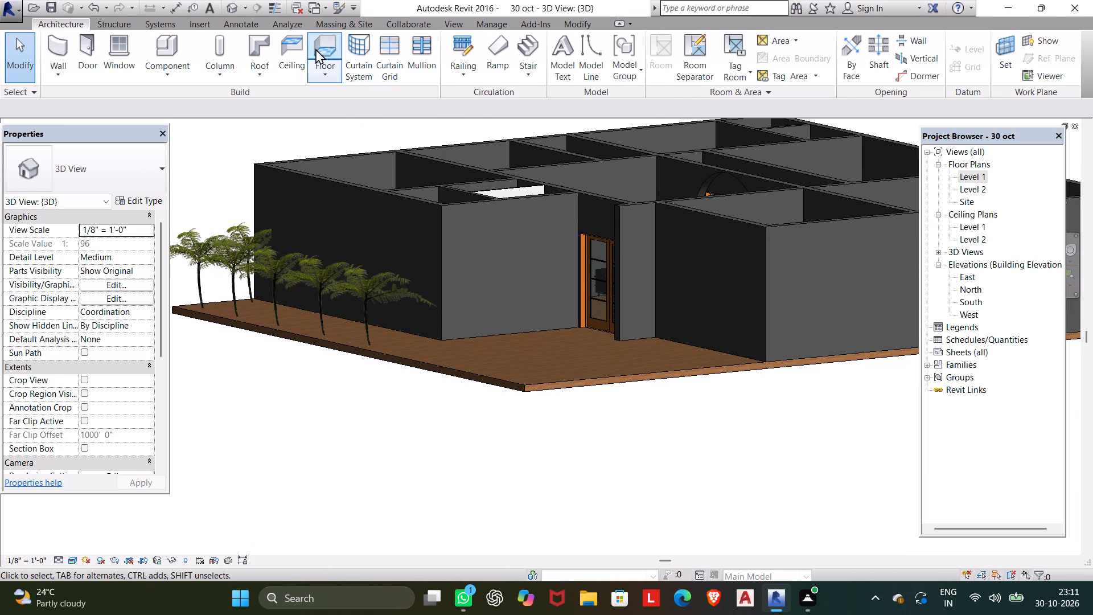
Load the RPC Shrub family from the US Imperial library's Planting folder as a component.
click(155, 46)
click(512, 253)
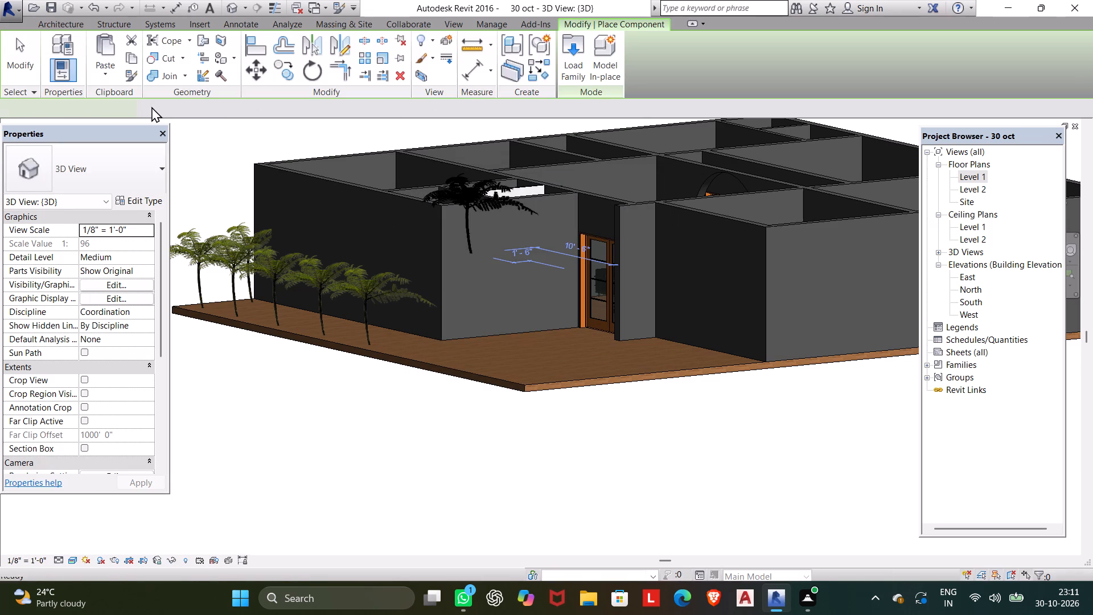
click(586, 56)
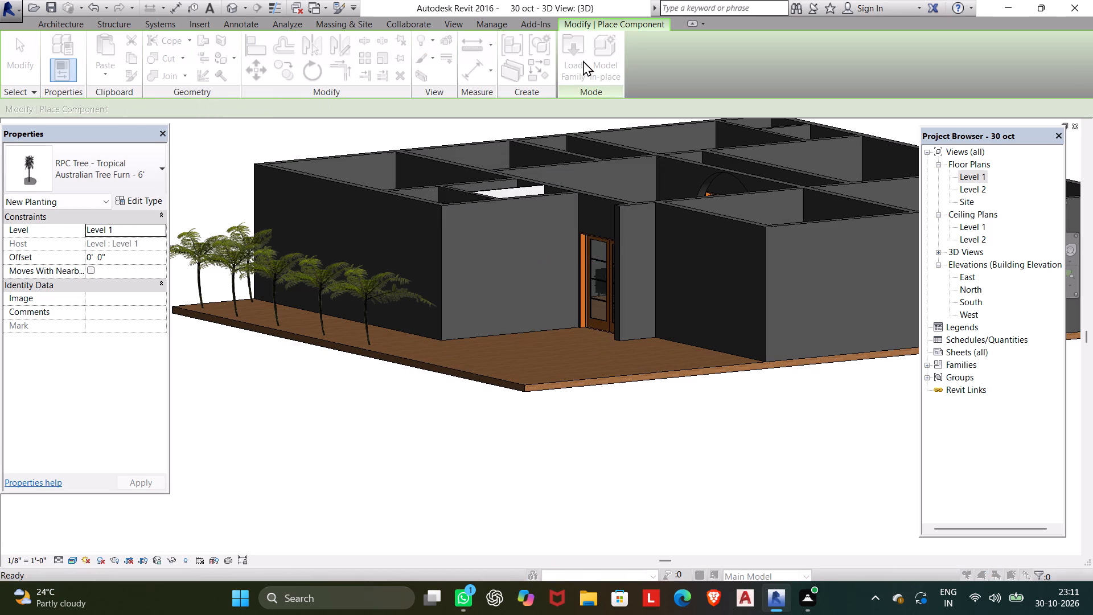
scroll(540, 333, down, 3)
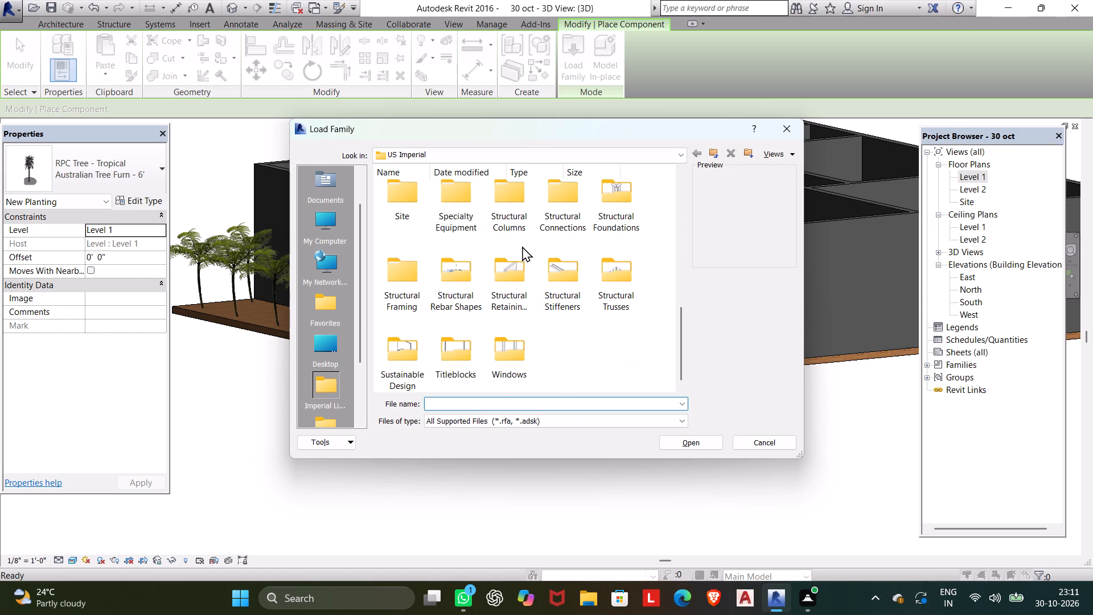
scroll(463, 288, up, 2)
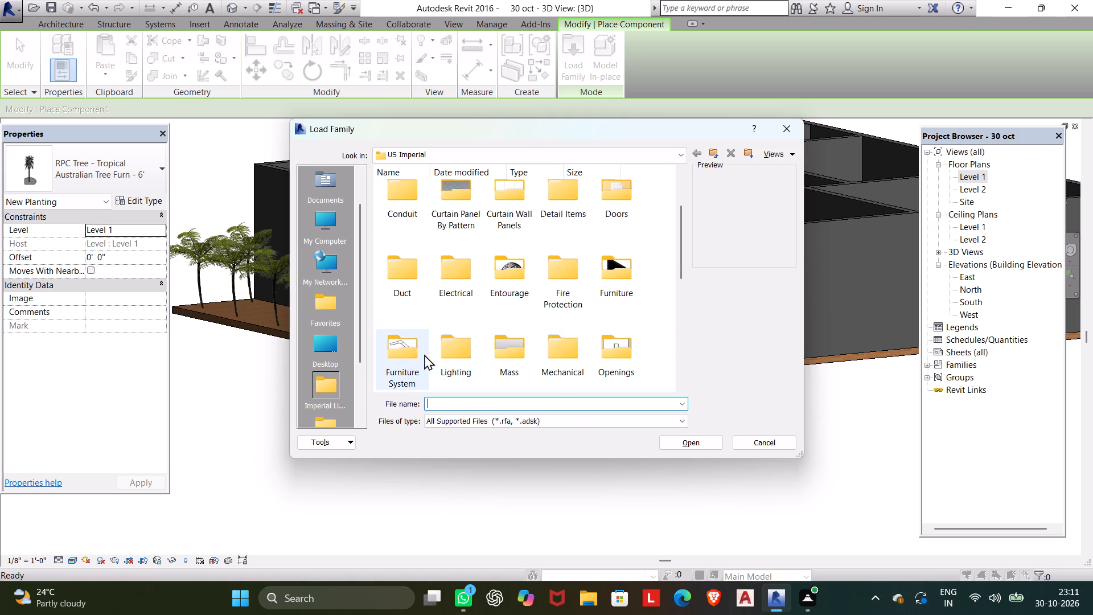
scroll(618, 259, down, 1)
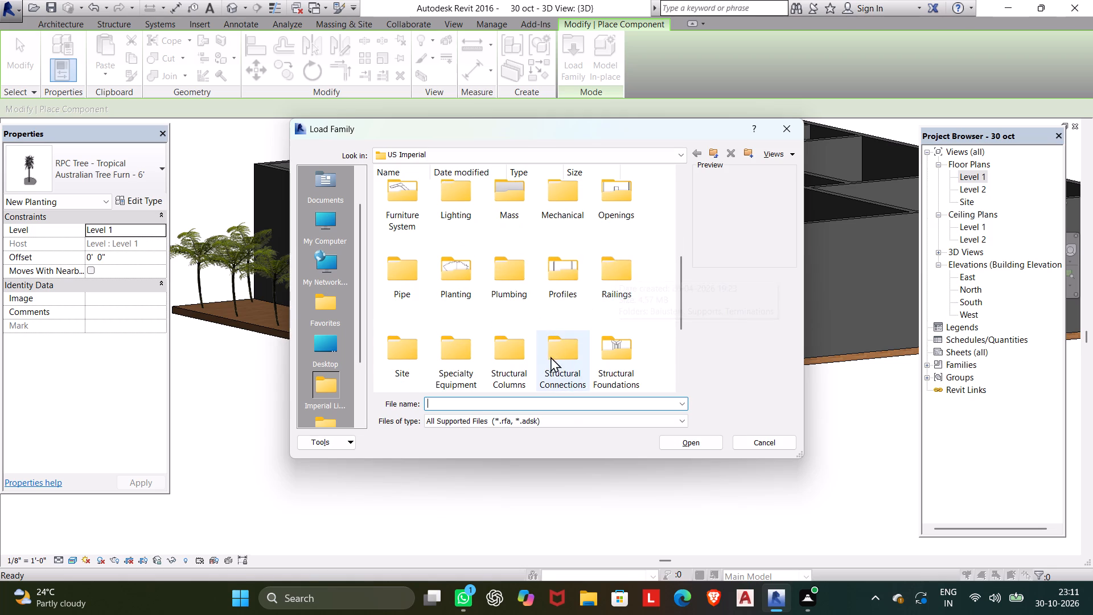
click(449, 266)
click(661, 445)
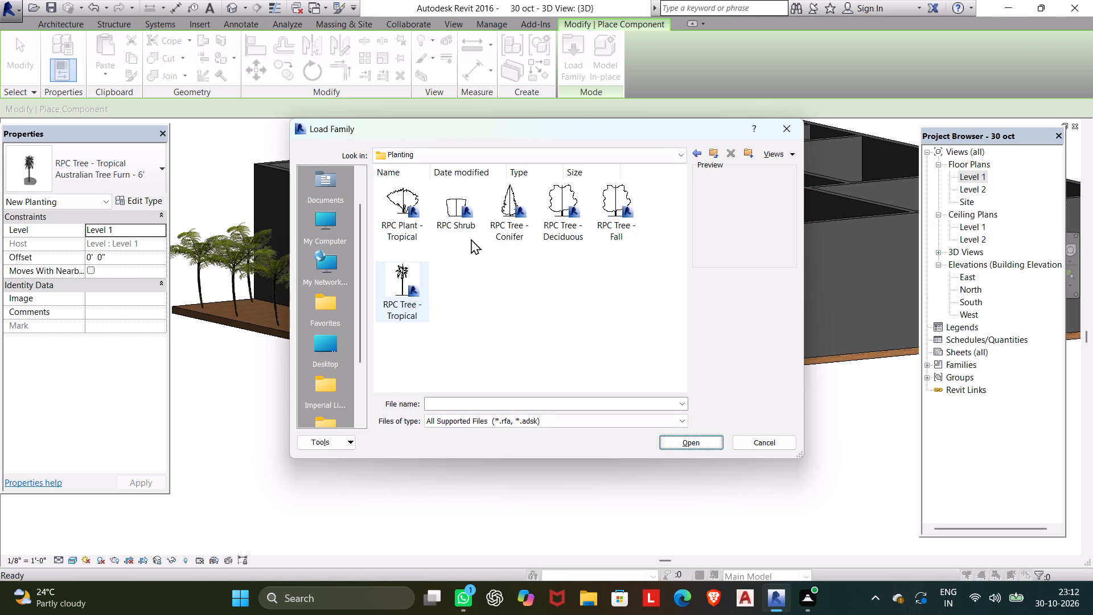
click(577, 164)
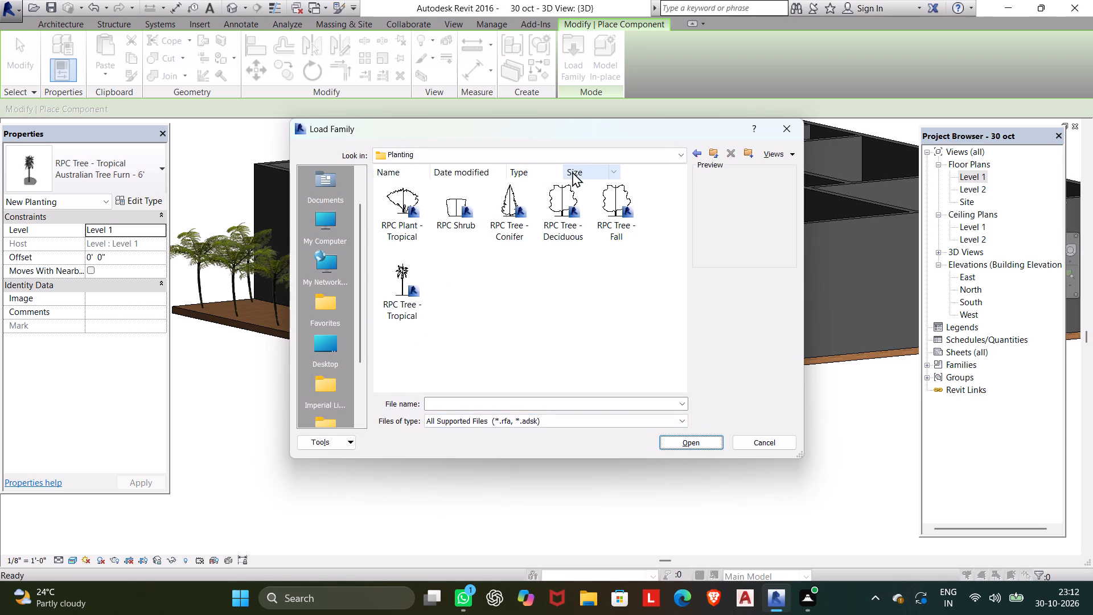
click(572, 171)
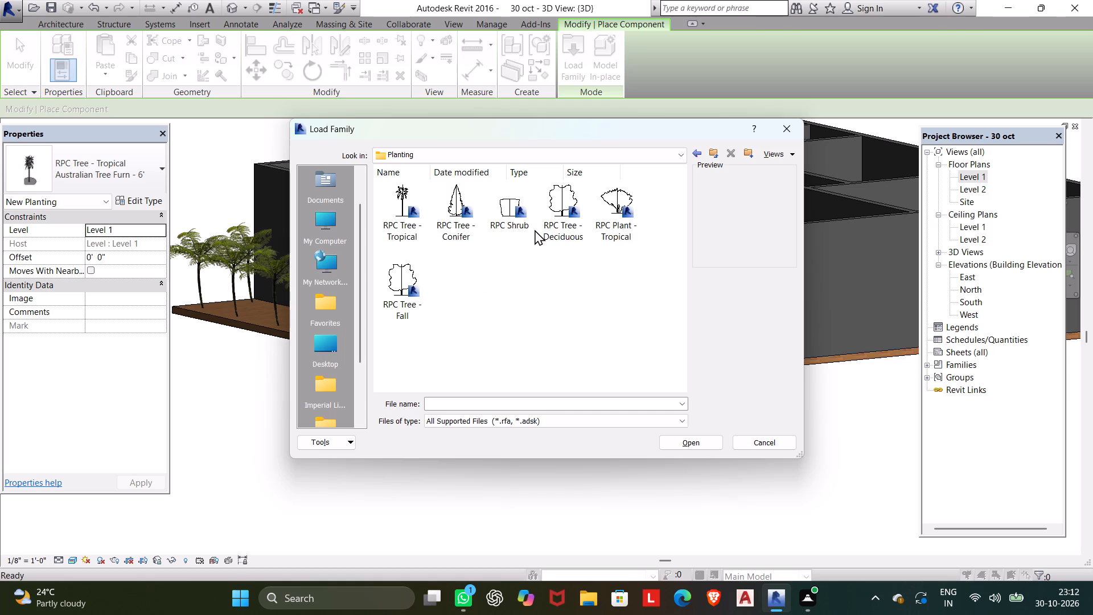
click(525, 213)
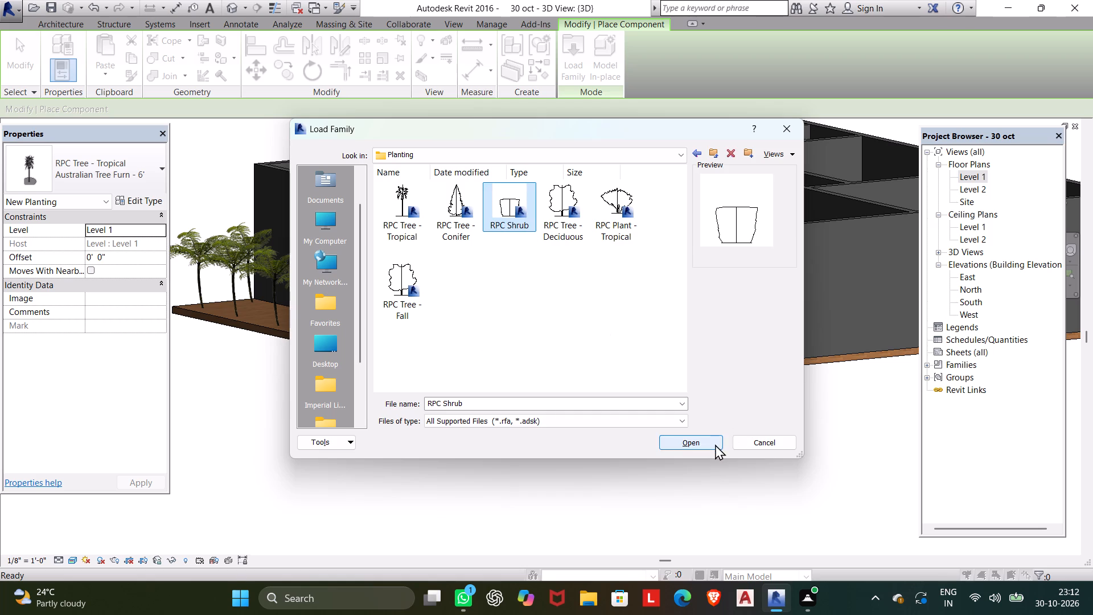
click(715, 444)
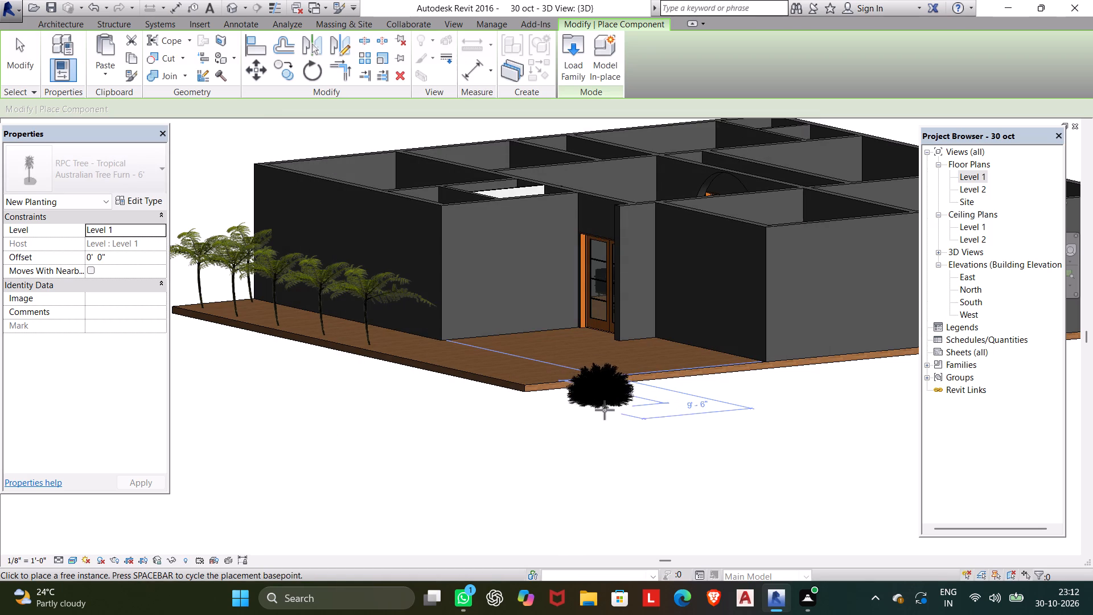
In the Level 1 plan, restart component placement and load RPC Shrub again from the Planting folder, ready to place Acacia 3'-6".
click(971, 180)
click(971, 180)
scroll(868, 354, down, 3)
middle_drag(868, 348, 861, 224)
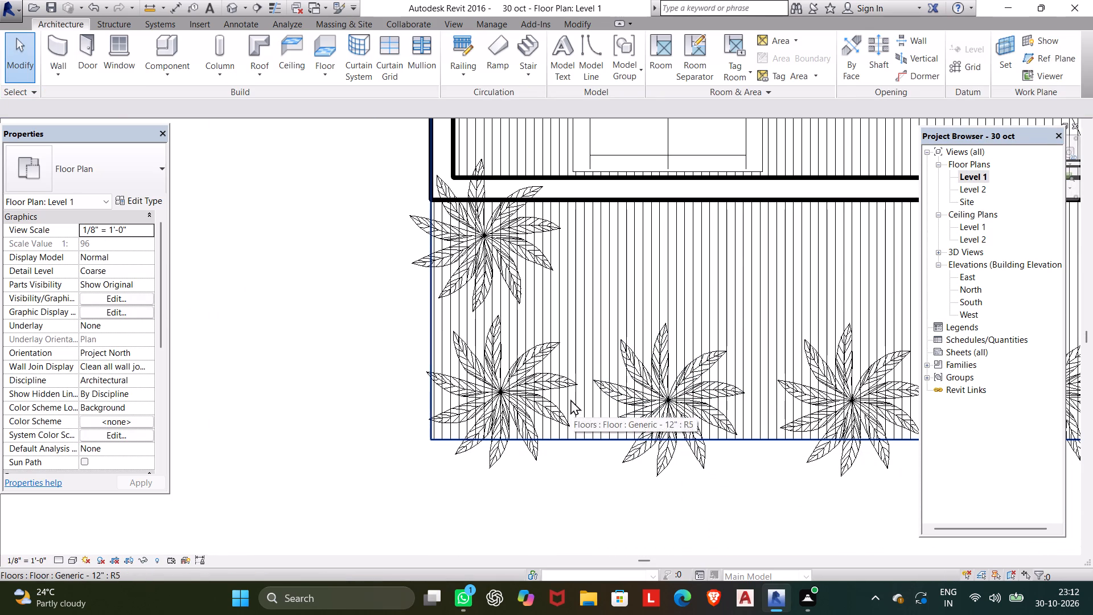
scroll(568, 415, down, 3)
middle_click(568, 415)
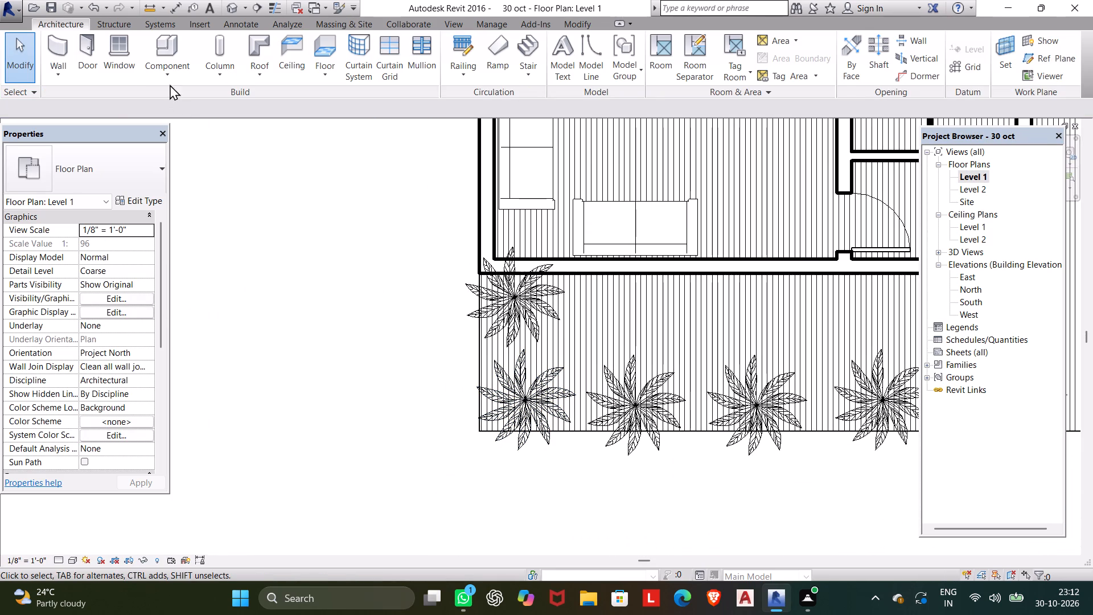
click(186, 54)
click(564, 53)
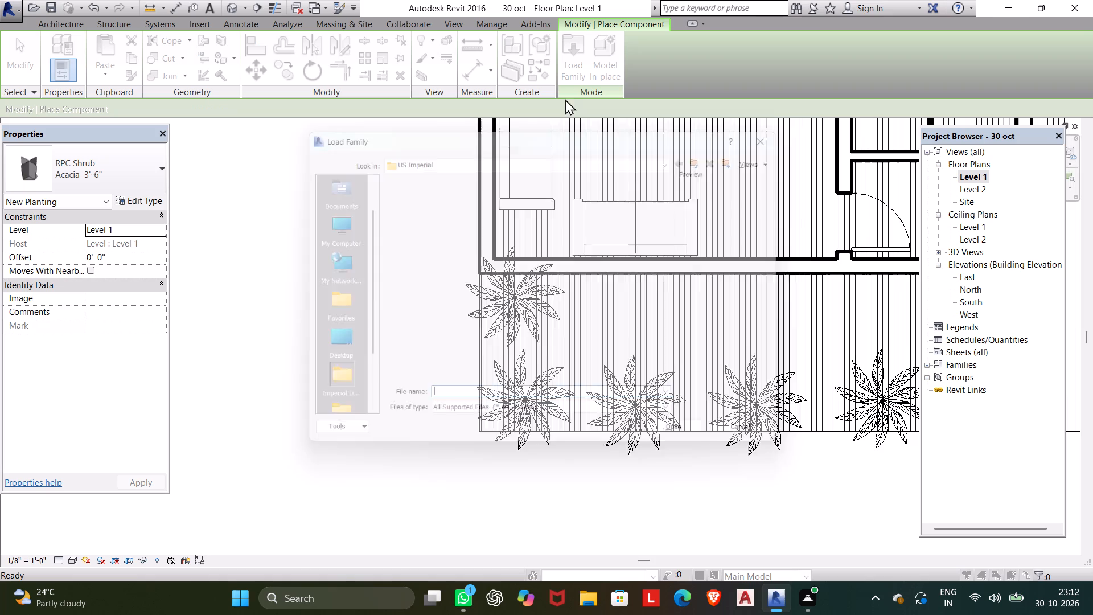
scroll(469, 344, down, 3)
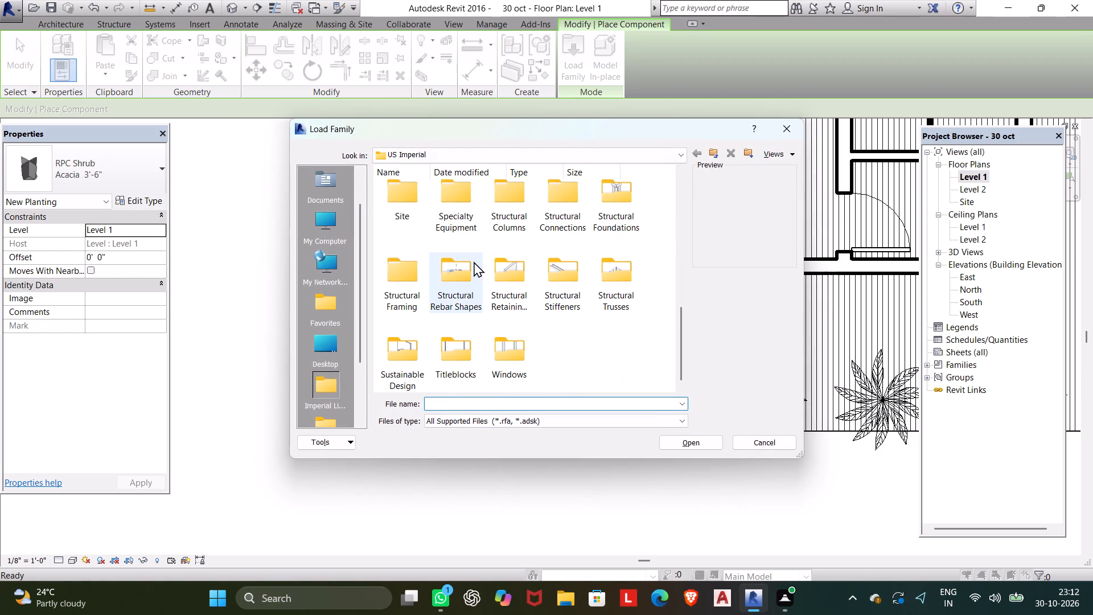
scroll(474, 261, up, 1)
click(456, 284)
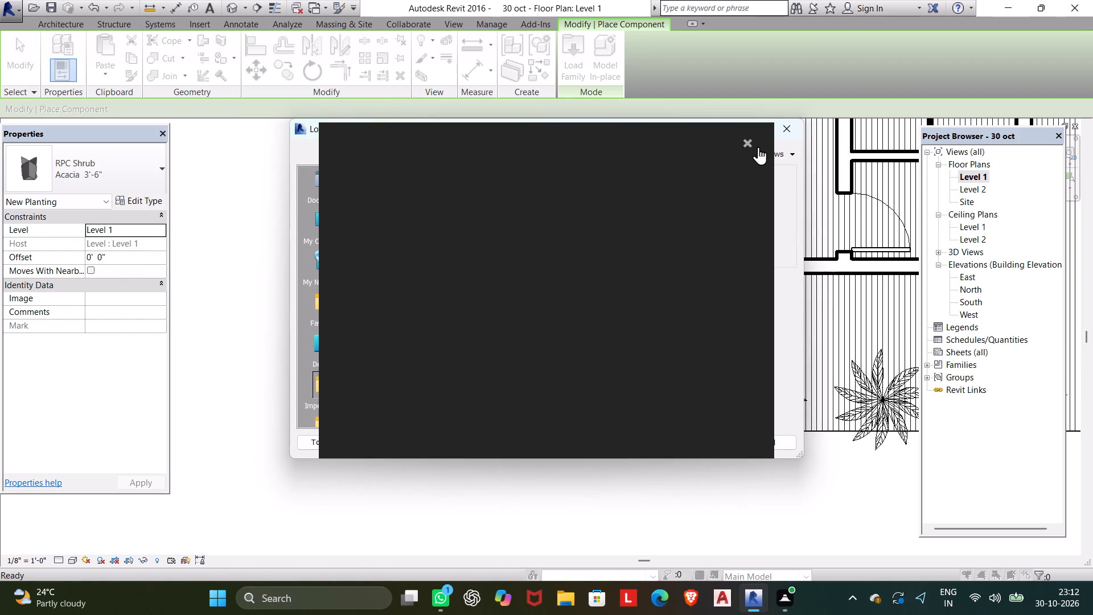
click(744, 144)
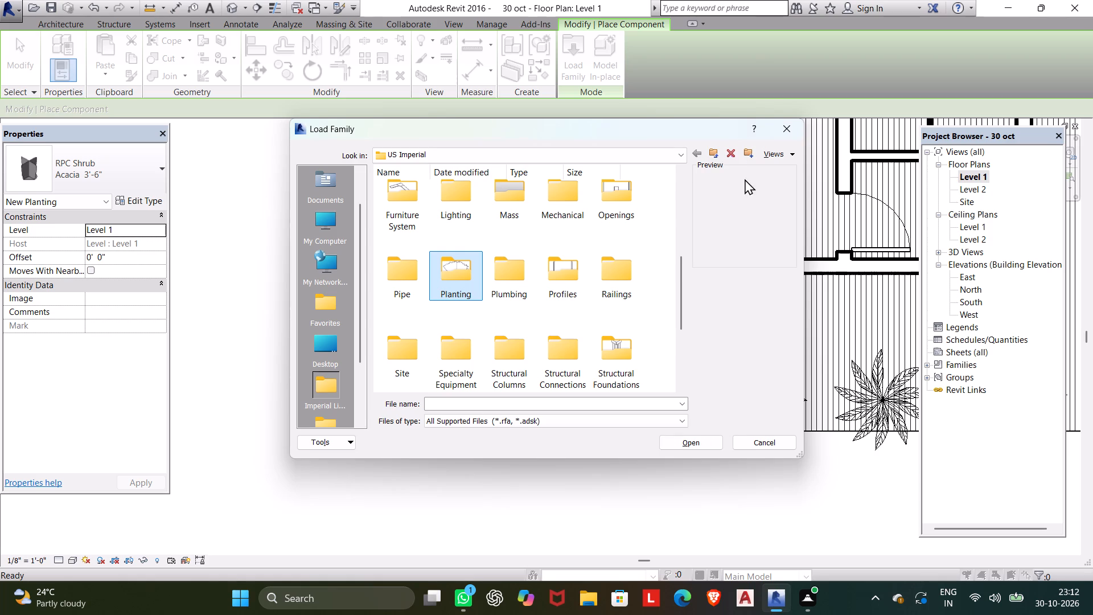
click(681, 440)
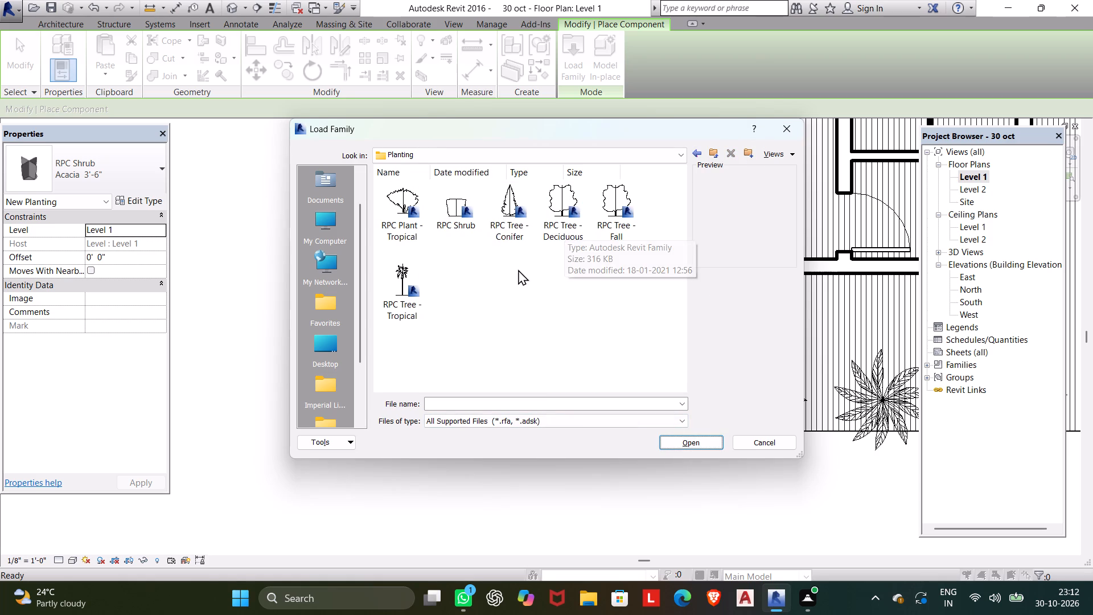
click(571, 168)
click(569, 169)
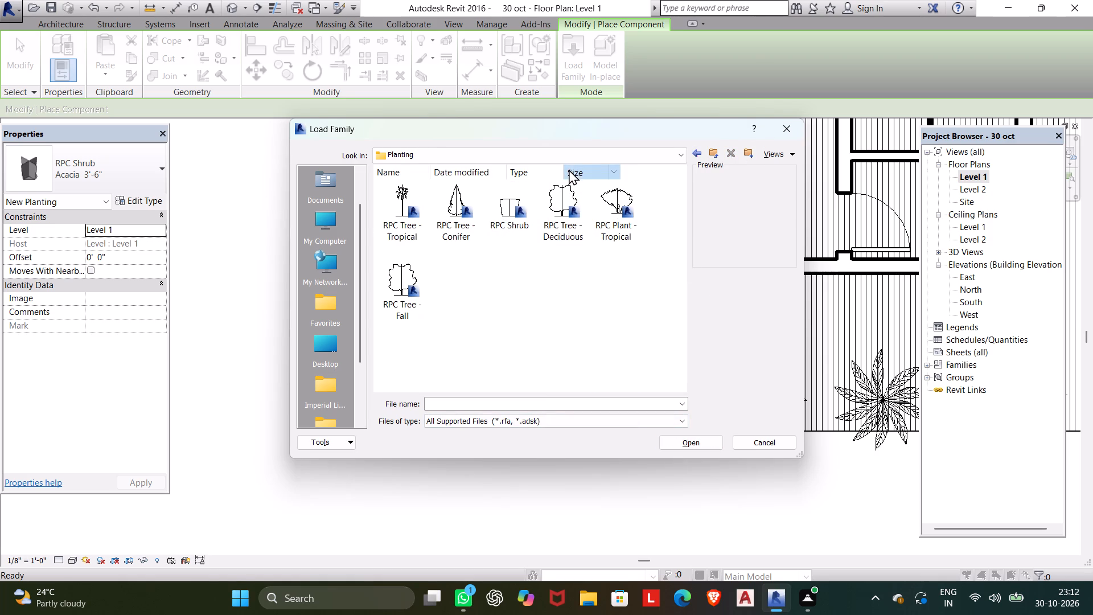
click(567, 169)
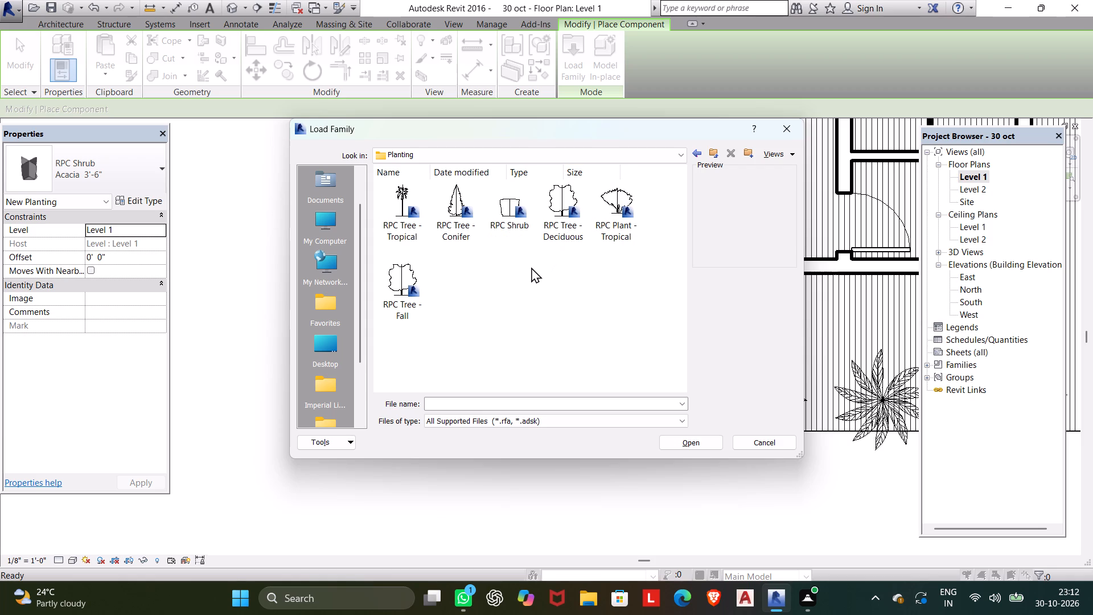
click(518, 204)
click(702, 441)
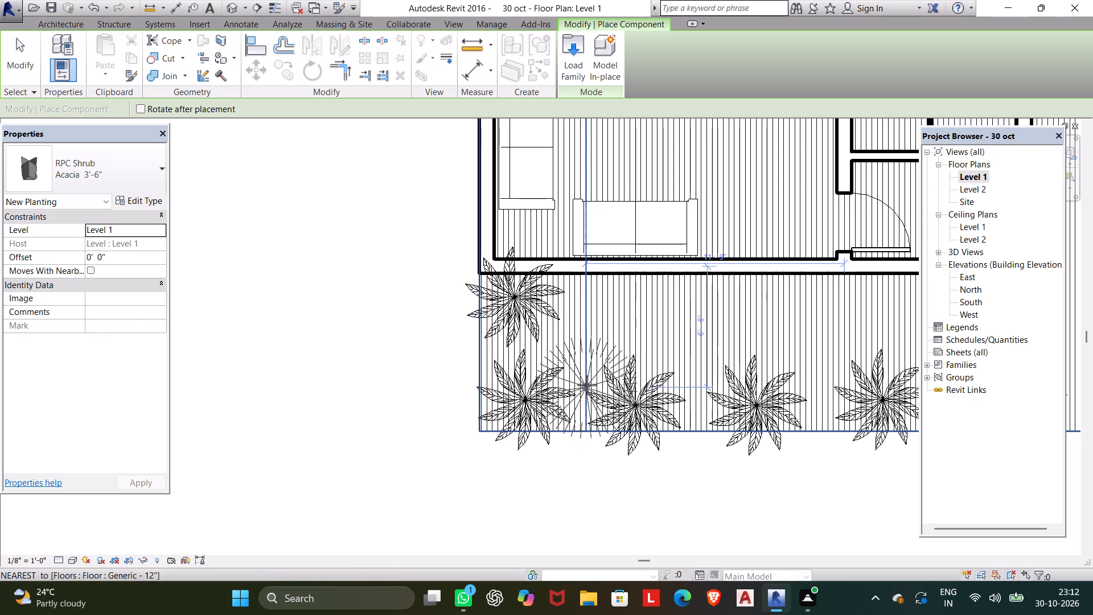
Place five Acacia 3'-6" shrubs: four in the gaps along the front tree row and one between the two trees at the floor's corner.
click(587, 385)
click(701, 394)
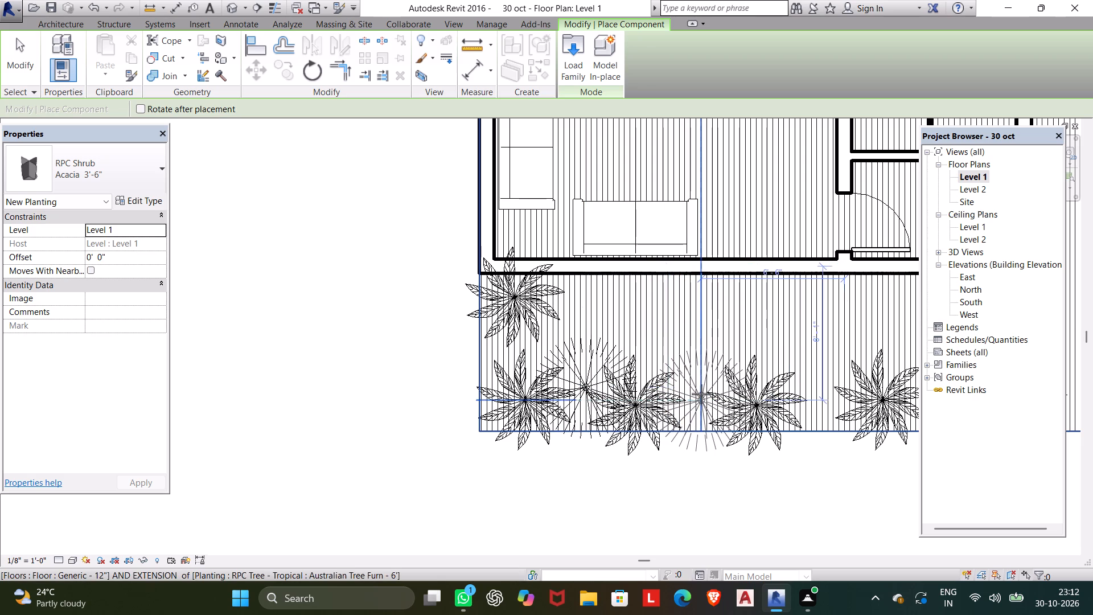
scroll(697, 392, down, 2)
middle_drag(695, 392, 425, 328)
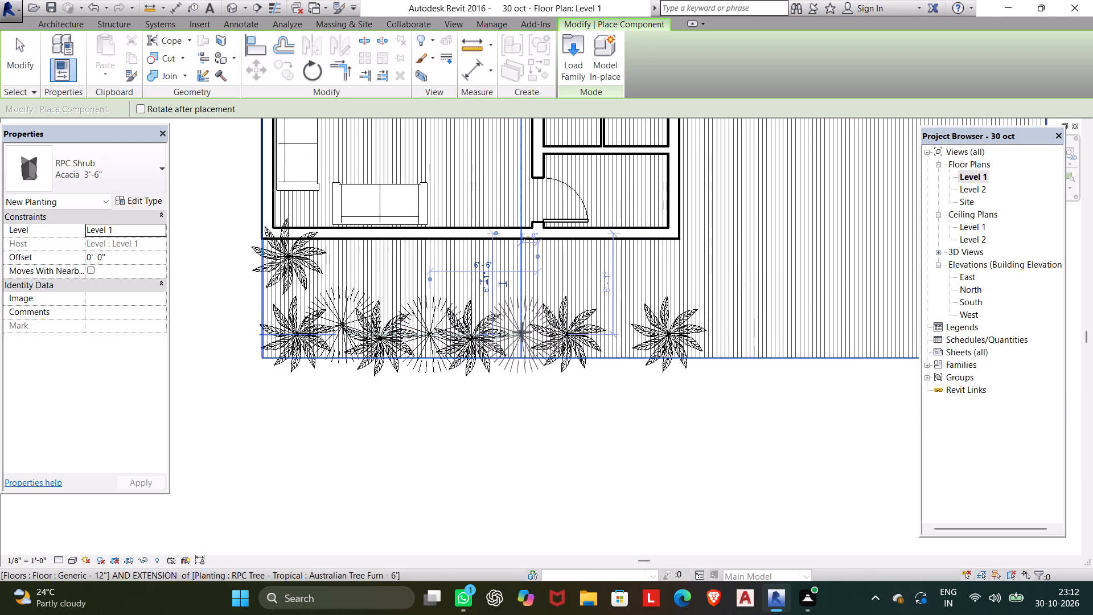
click(522, 332)
click(617, 334)
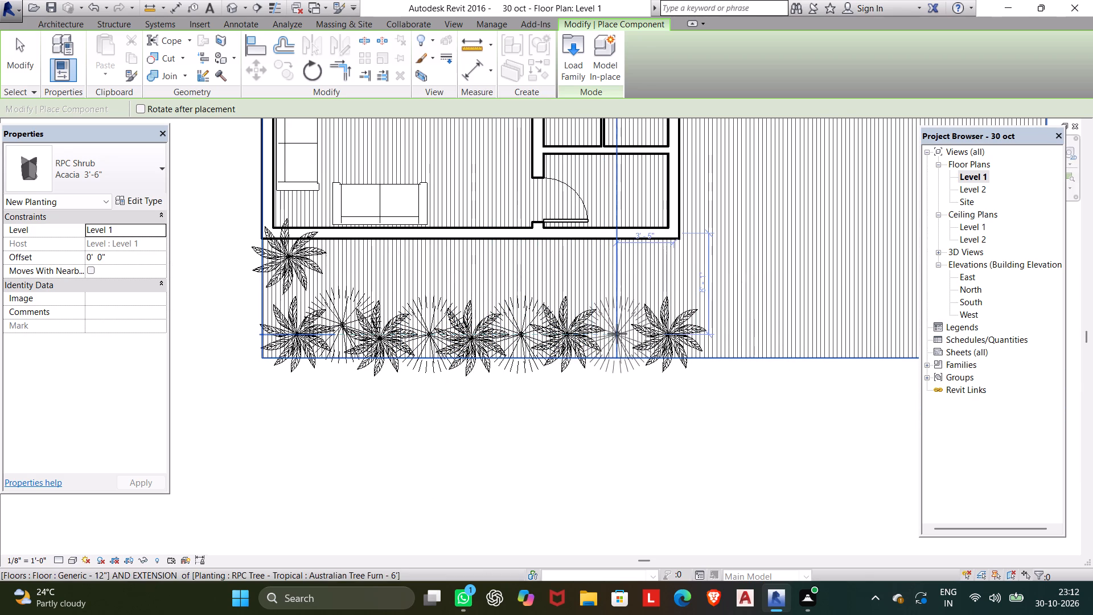
click(292, 295)
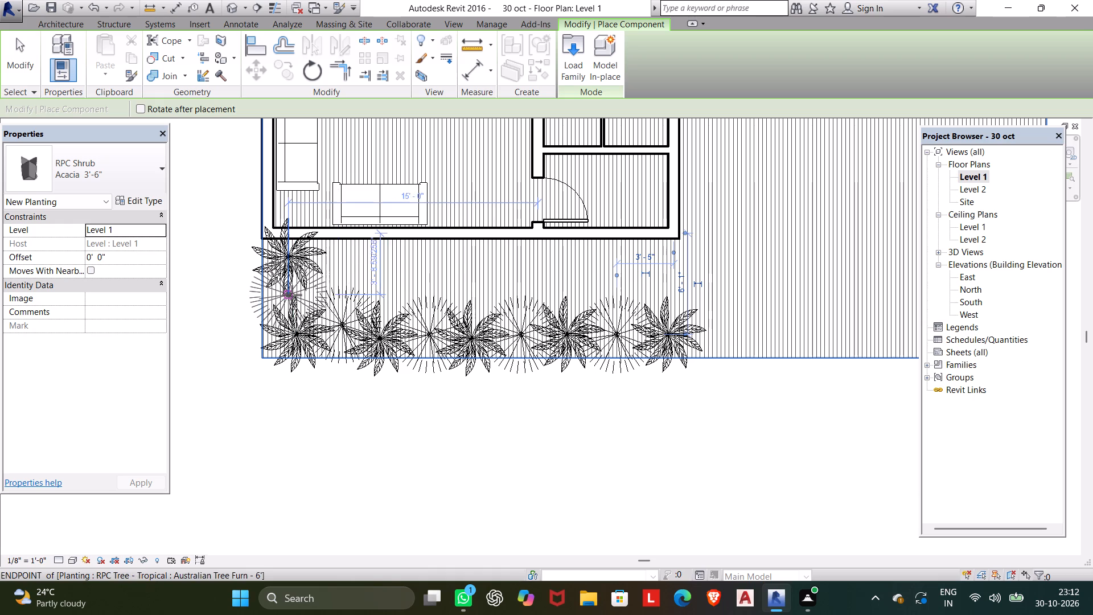
scroll(393, 305, down, 2)
middle_drag(393, 309, 365, 349)
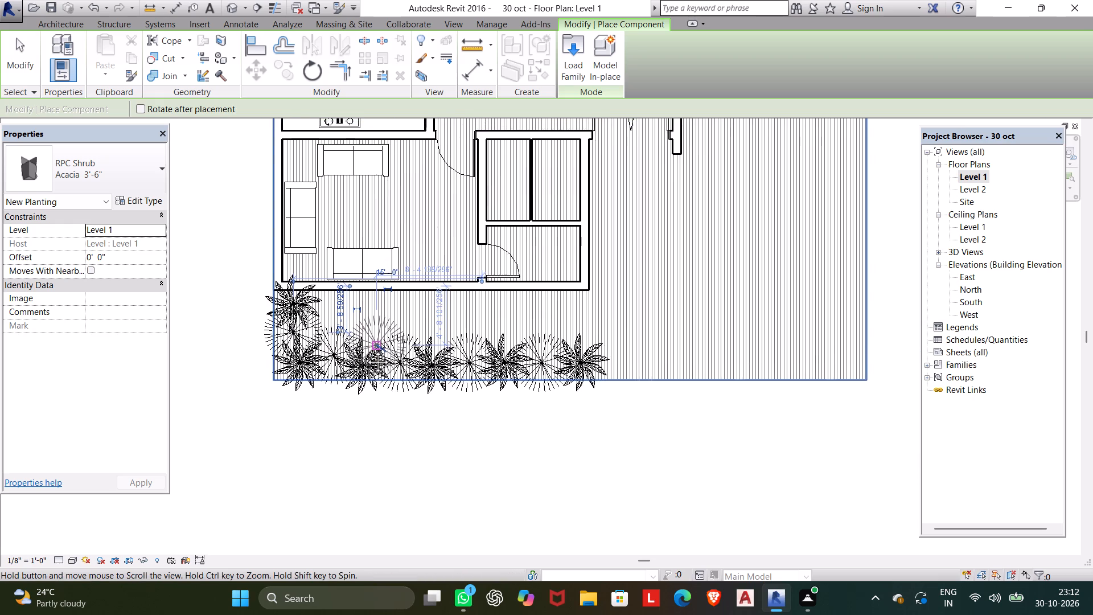
middle_drag(365, 349, 347, 360)
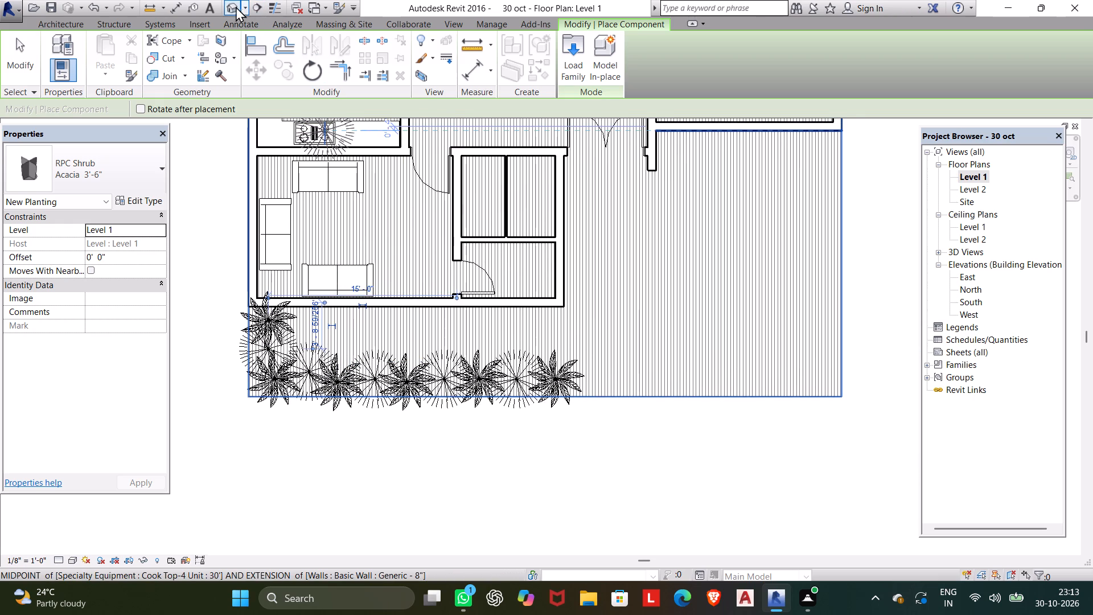
In the 3D view, nudge the second and third shrubs from the floor's corner three increments each toward the front floor's outer edge.
click(226, 6)
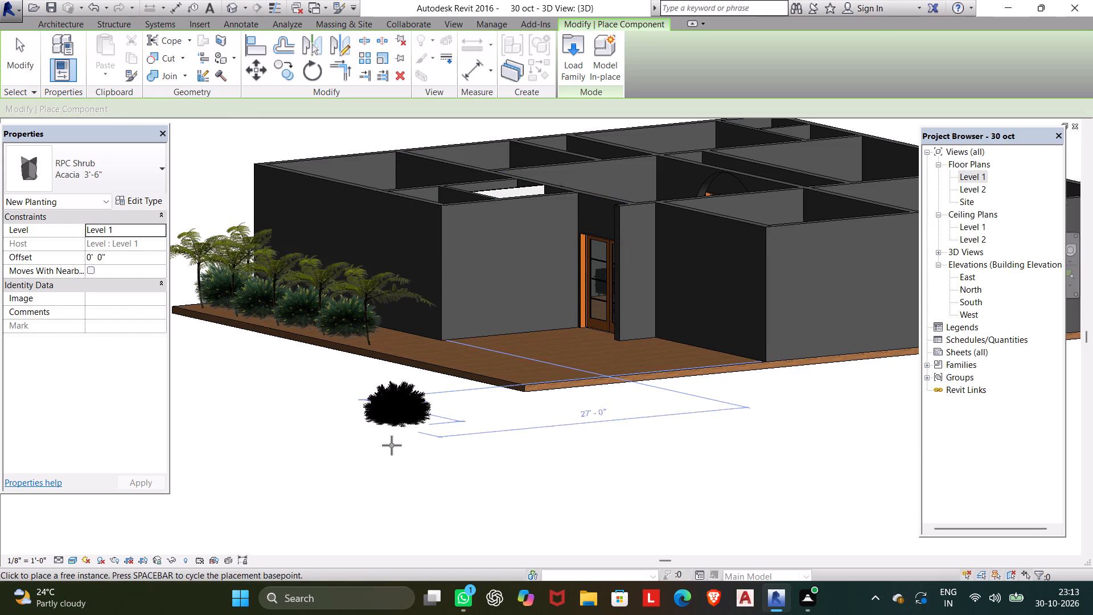
key(Escape)
shift+middle_drag(358, 453, 360, 453)
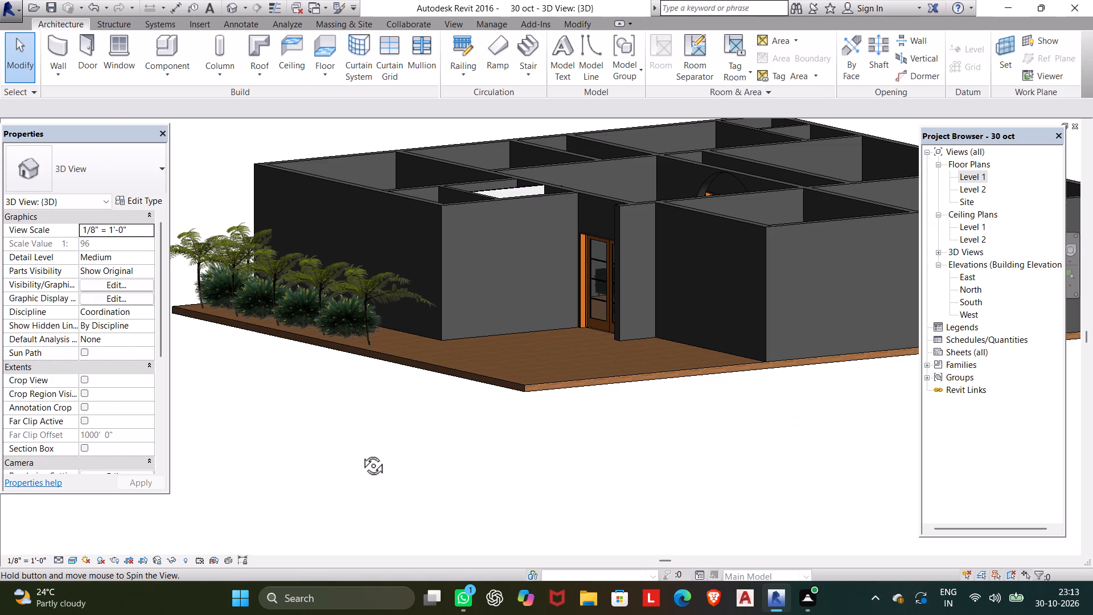
shift+middle_drag(360, 453, 525, 502)
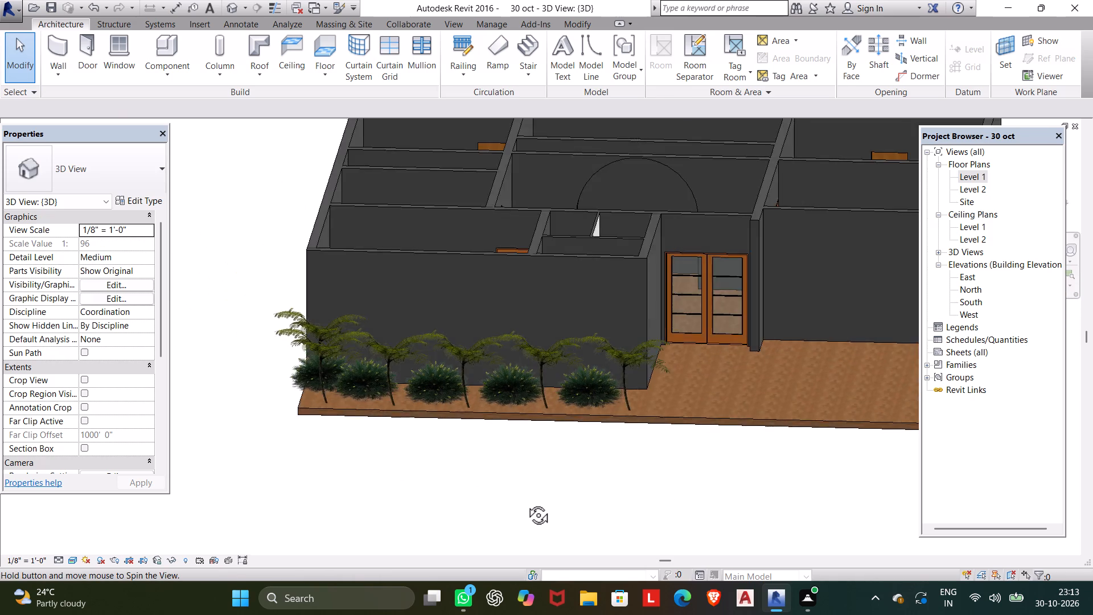
shift+middle_drag(525, 502, 527, 502)
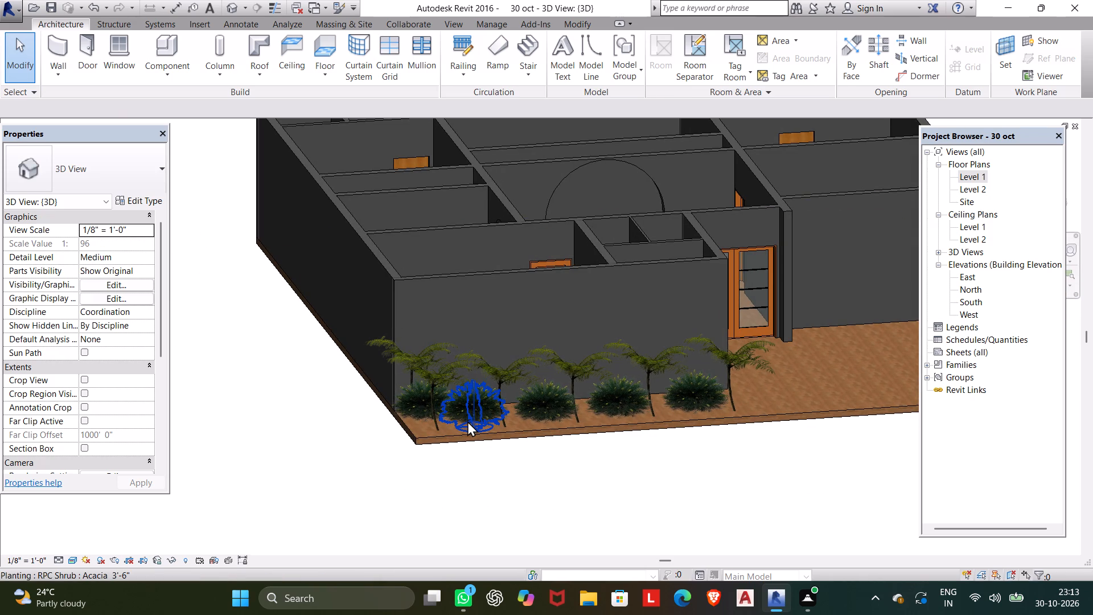
click(467, 421)
key(Down)
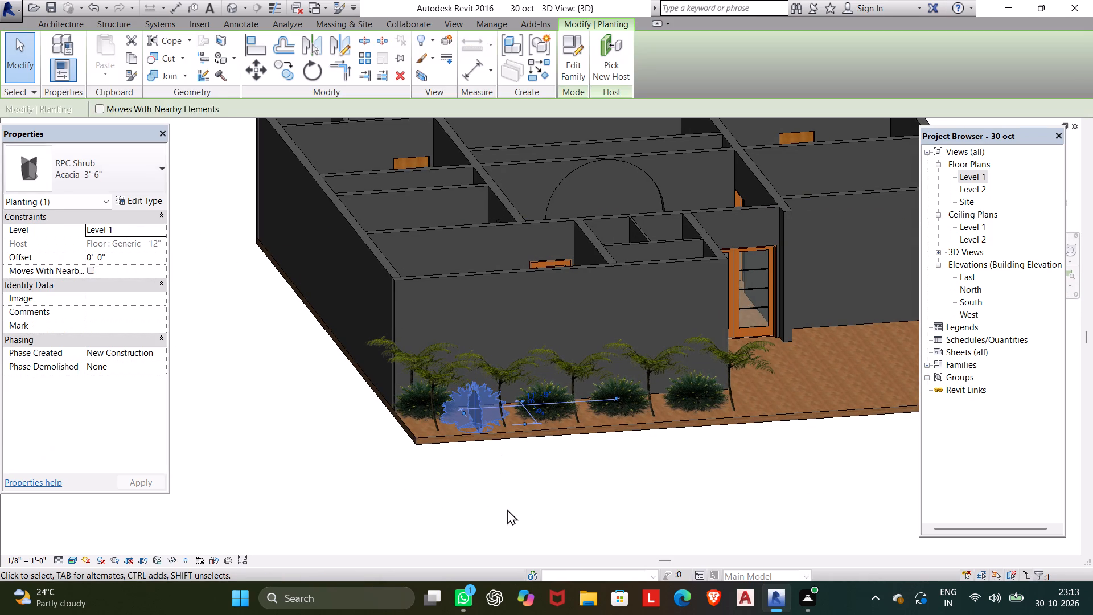
key(Down)
key(Down)
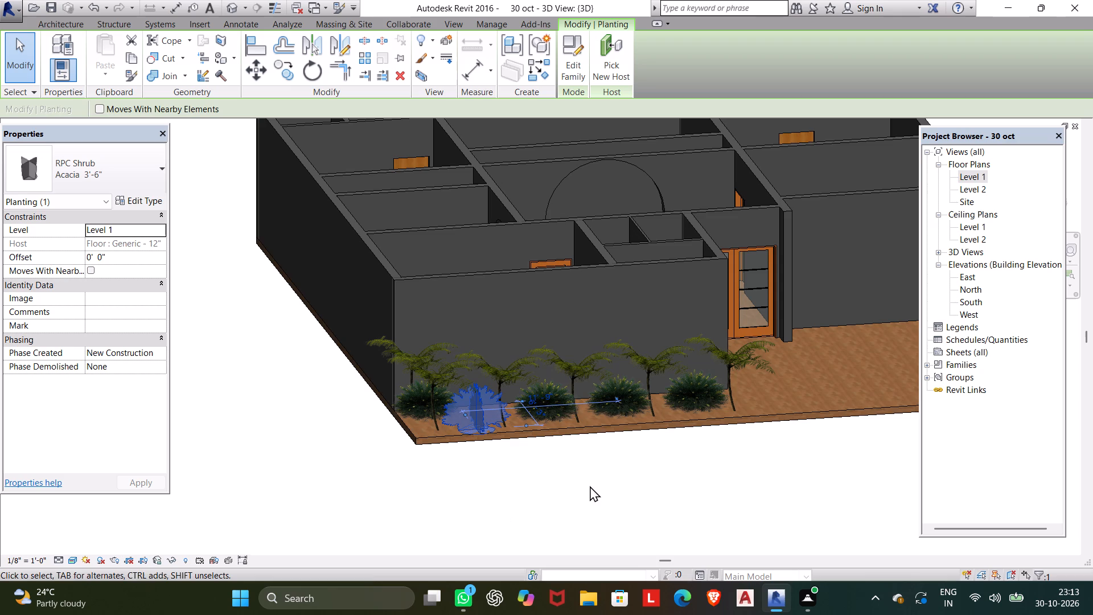
click(560, 412)
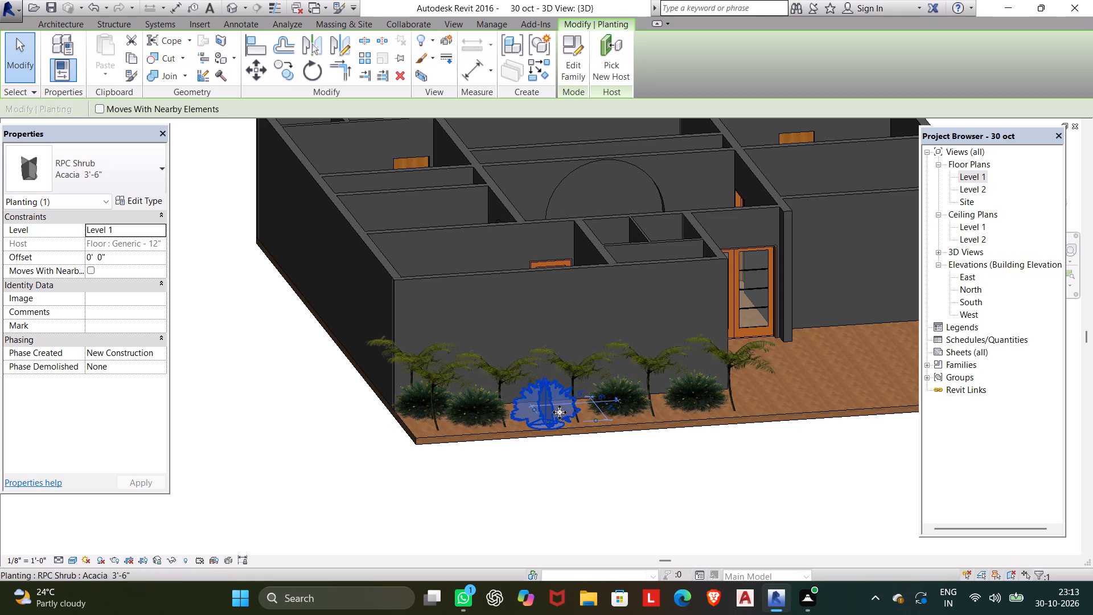
key(Down)
key(Down)
key(Down)
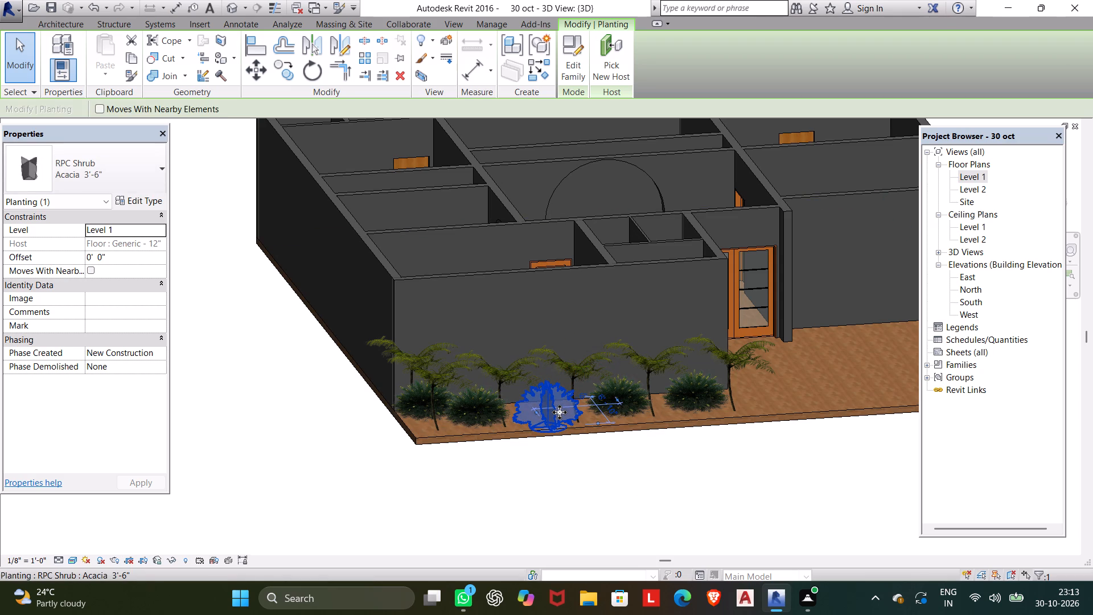
key(Escape)
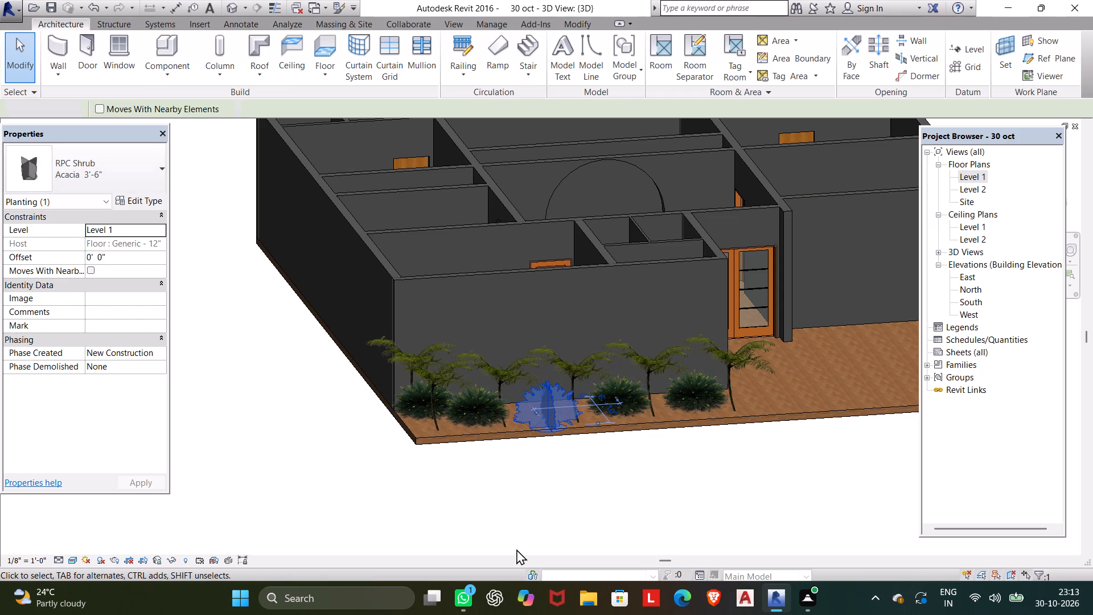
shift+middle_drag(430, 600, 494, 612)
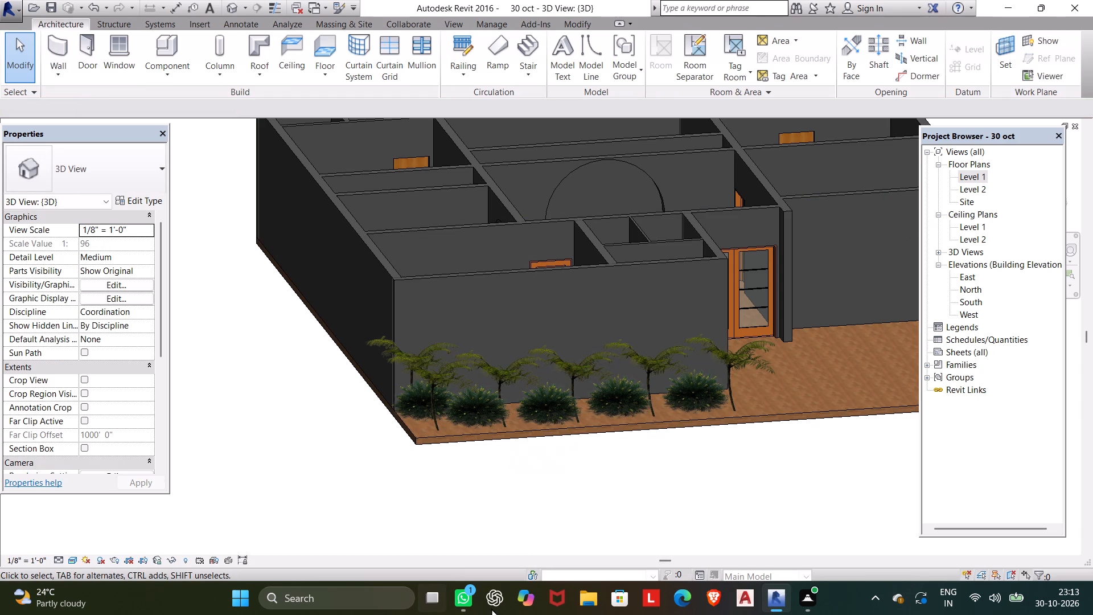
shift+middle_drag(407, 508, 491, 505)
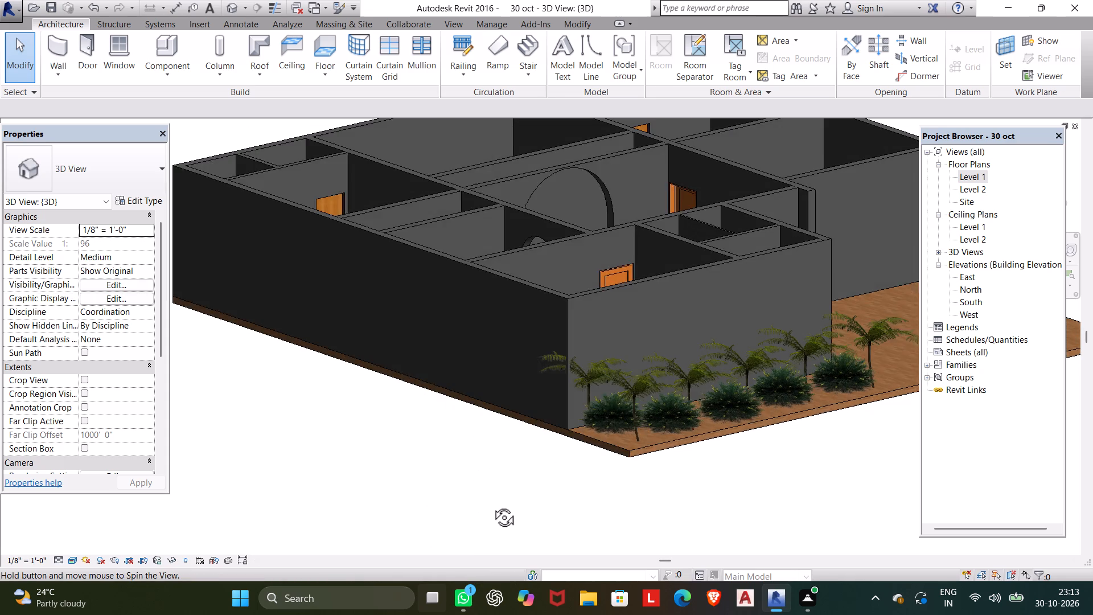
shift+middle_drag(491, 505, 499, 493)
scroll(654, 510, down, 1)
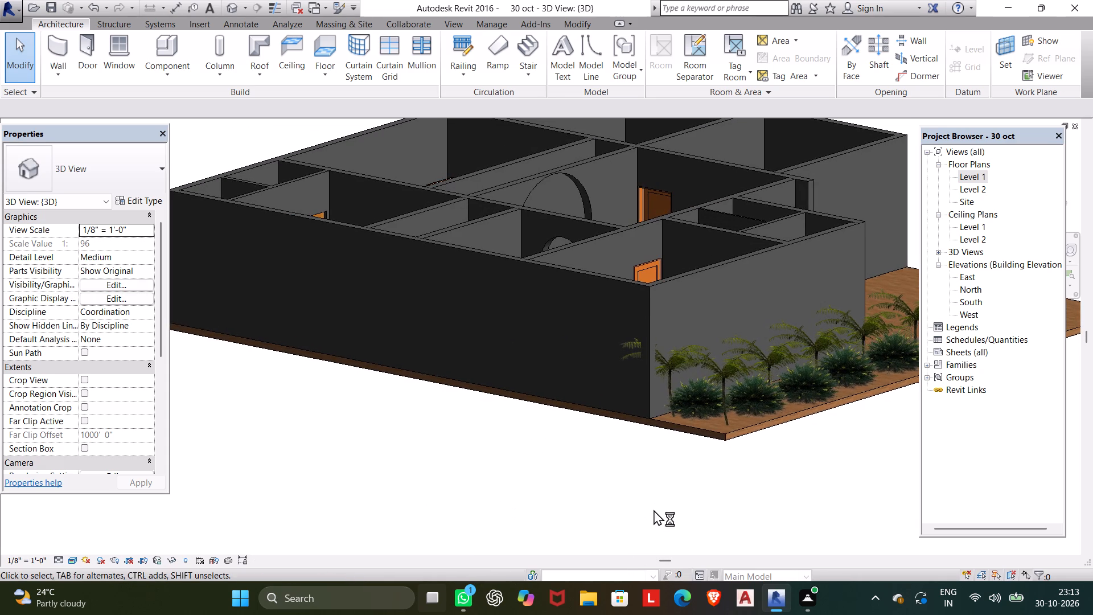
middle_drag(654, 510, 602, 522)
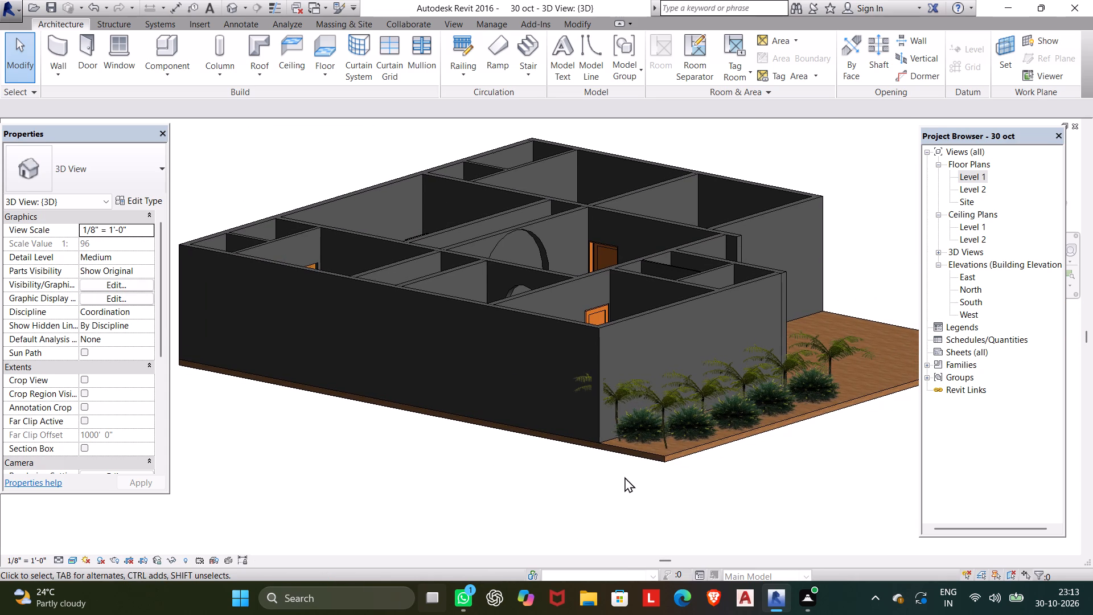
In the Level 1 plan, delete all the trees and shrubs along the front floor, including the tree at the house corner.
double_click(980, 173)
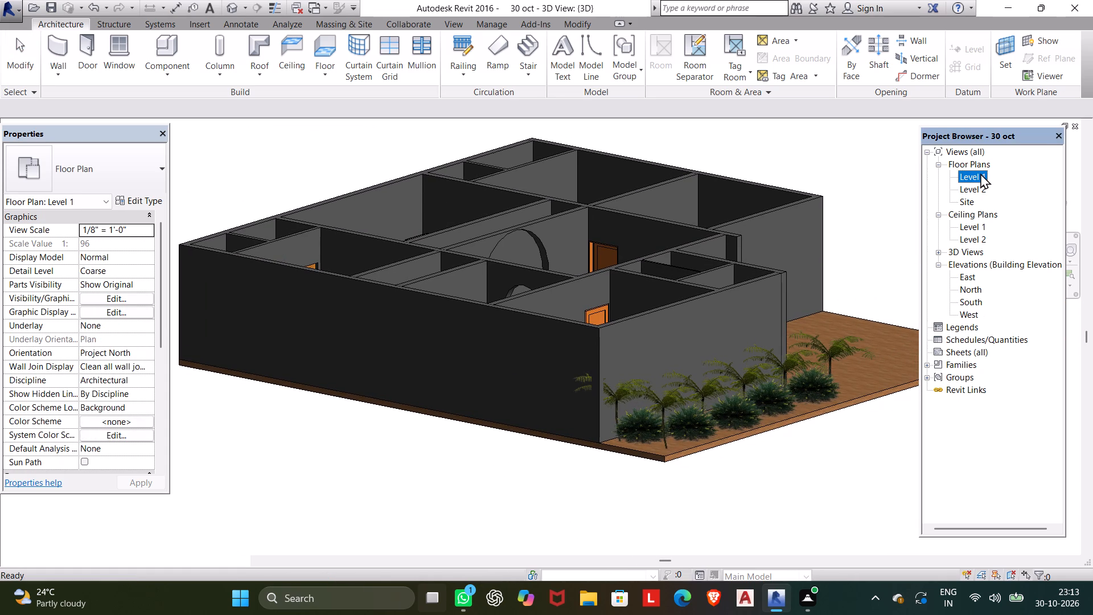
double_click(980, 173)
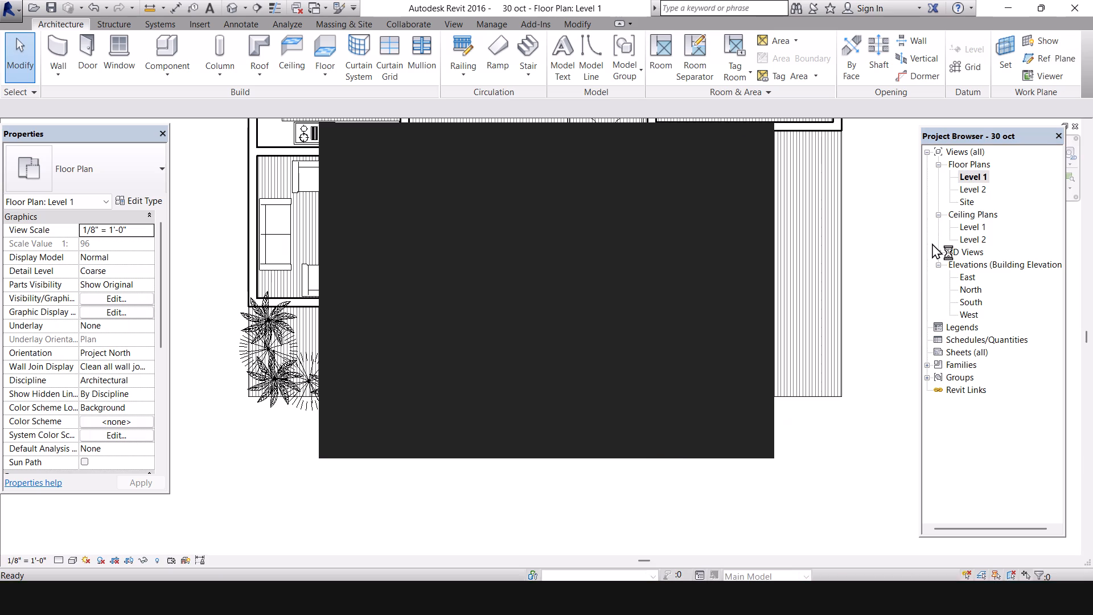
click(746, 140)
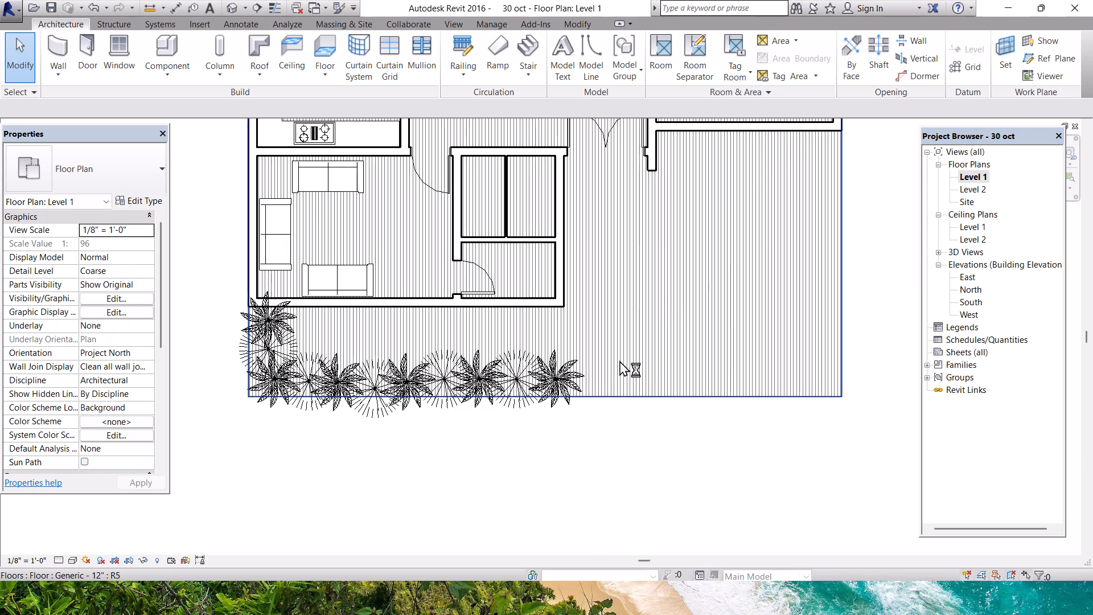
drag(175, 317, 312, 468)
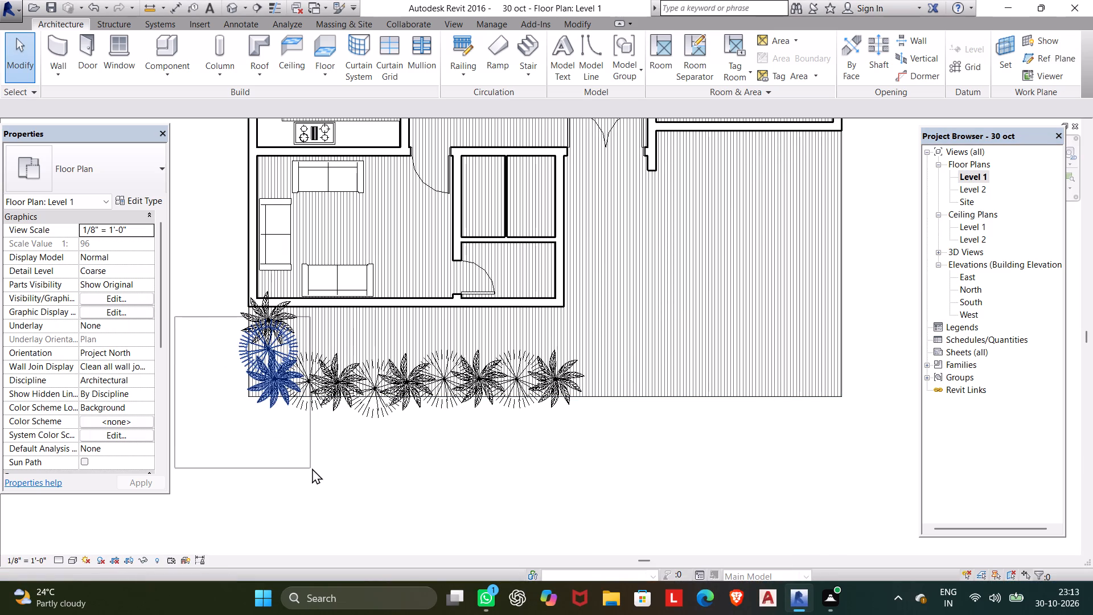
drag(312, 468, 586, 450)
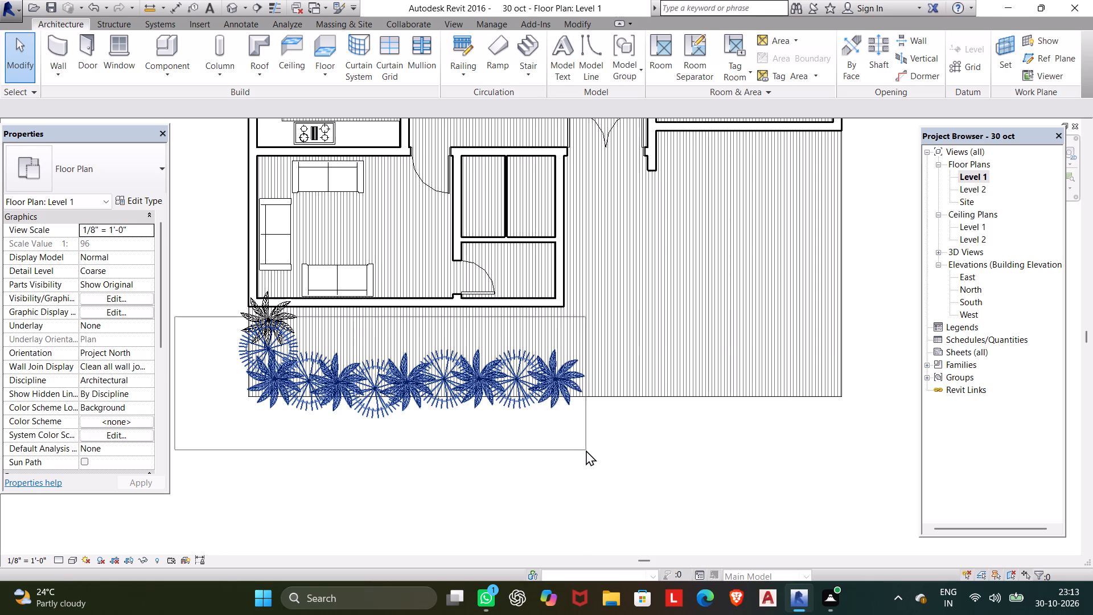
drag(586, 450, 589, 442)
key(Delete)
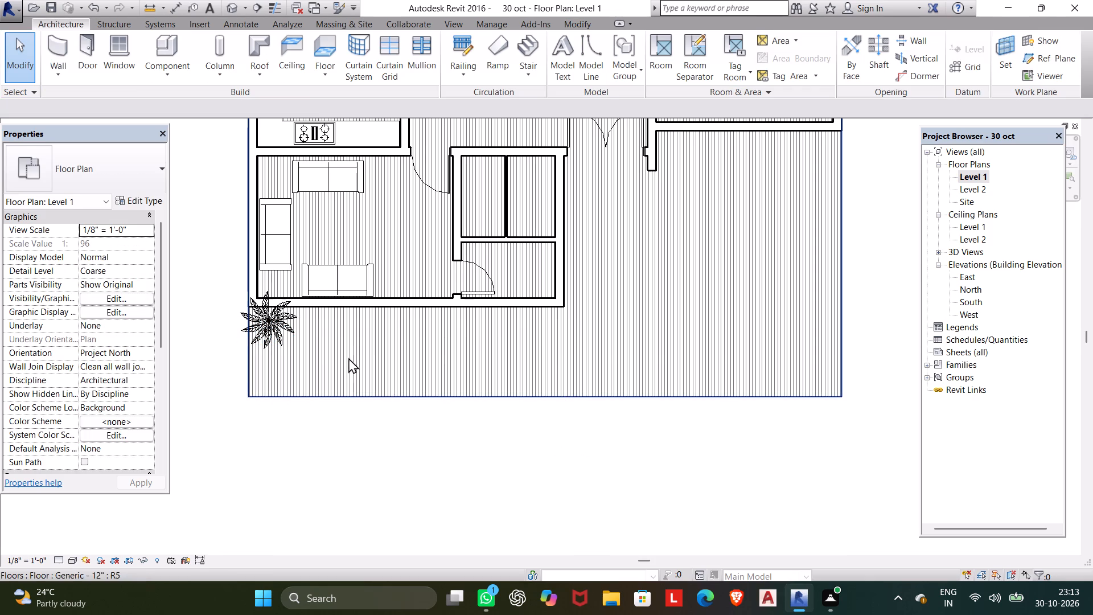
click(273, 323)
key(Delete)
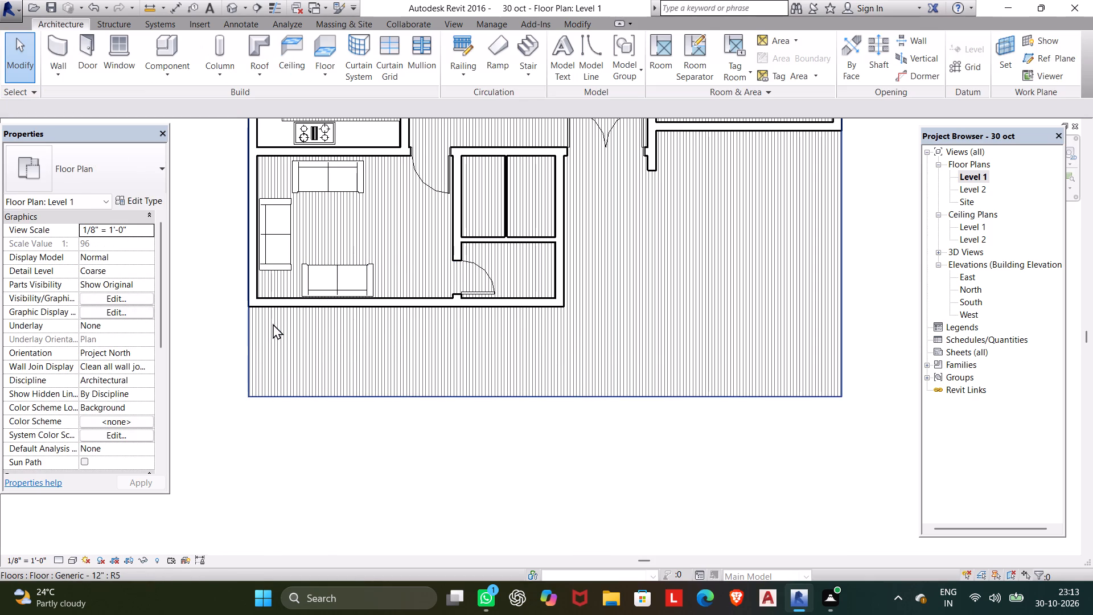
Load the Table-Coffee family as a component from the US Imperial library's Furniture > Tables folder.
scroll(277, 326, down, 1)
middle_drag(294, 349, 314, 446)
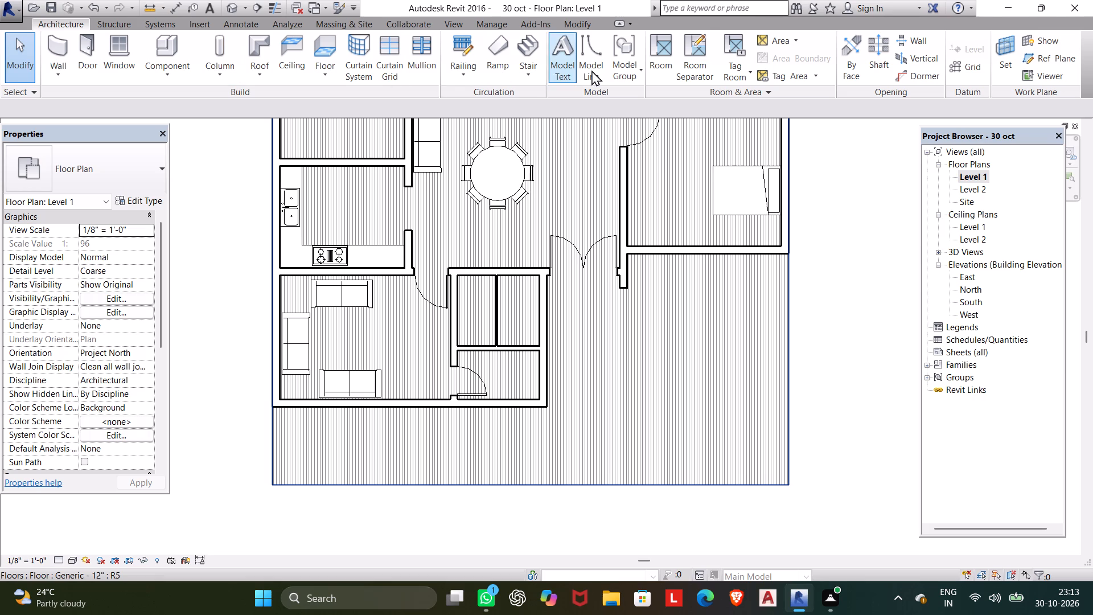
click(152, 46)
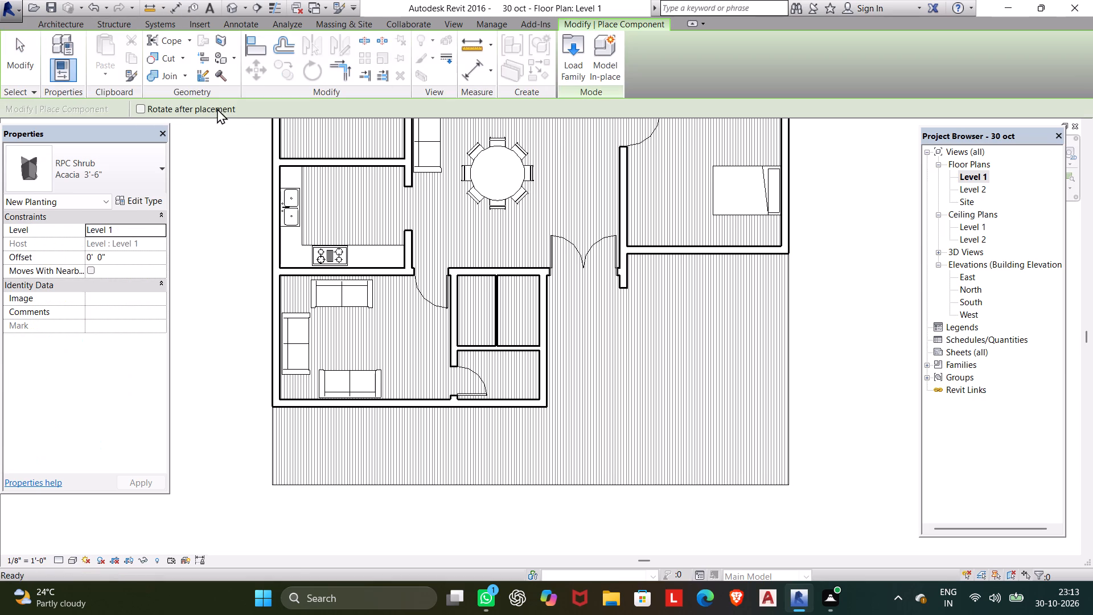
click(576, 68)
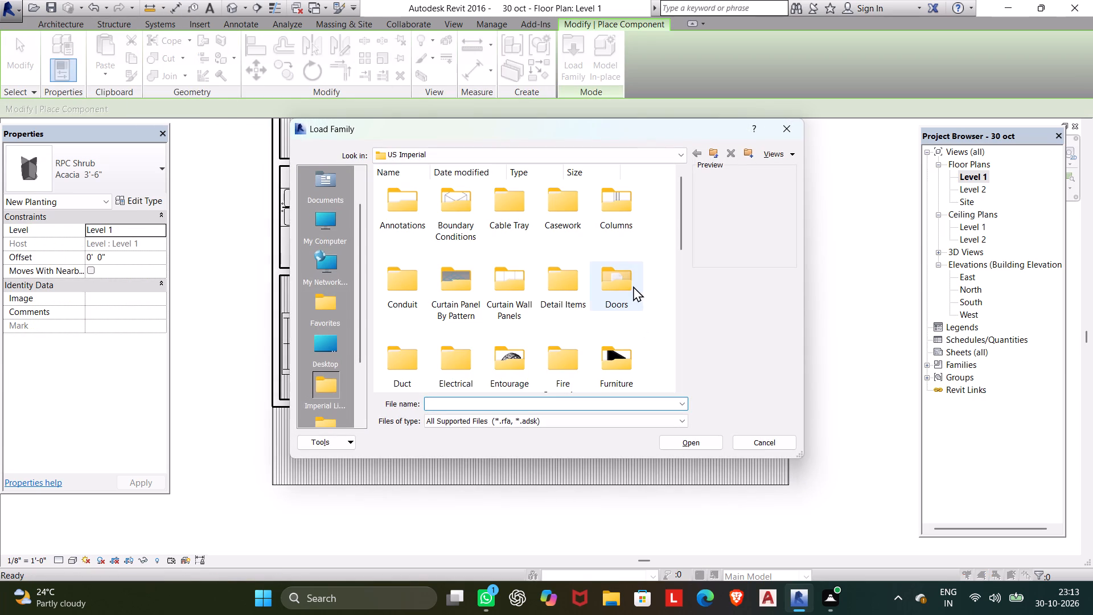
click(622, 353)
click(693, 446)
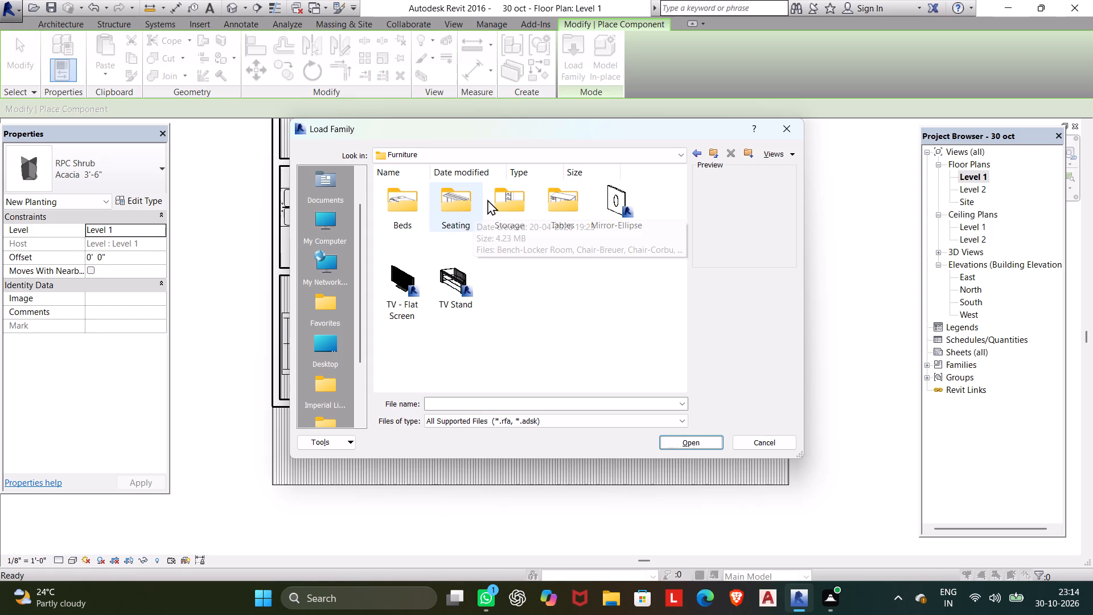
double_click(561, 203)
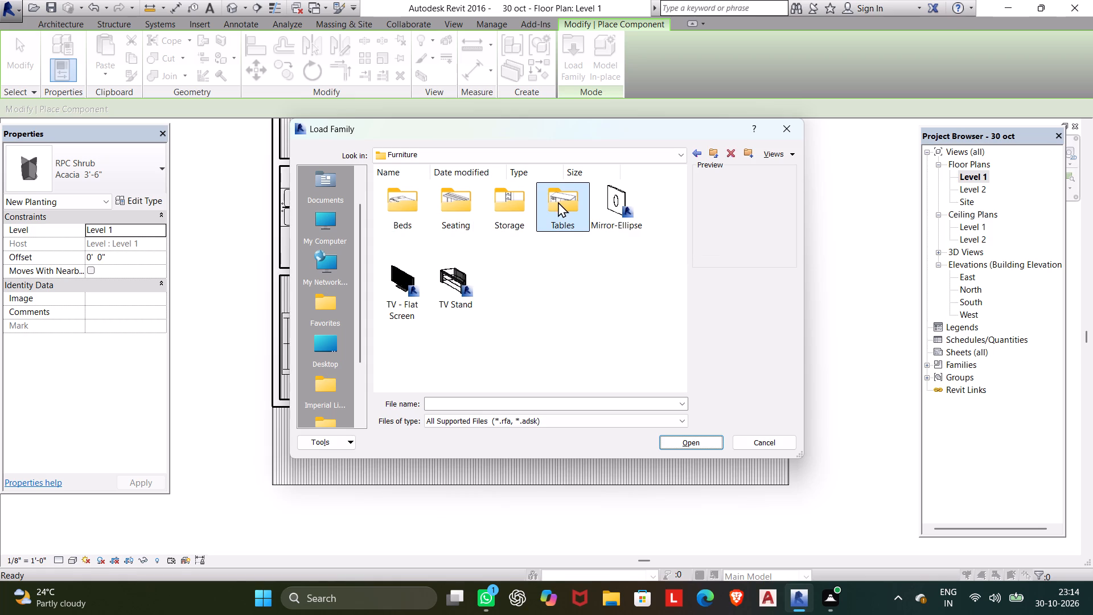
click(557, 202)
click(679, 446)
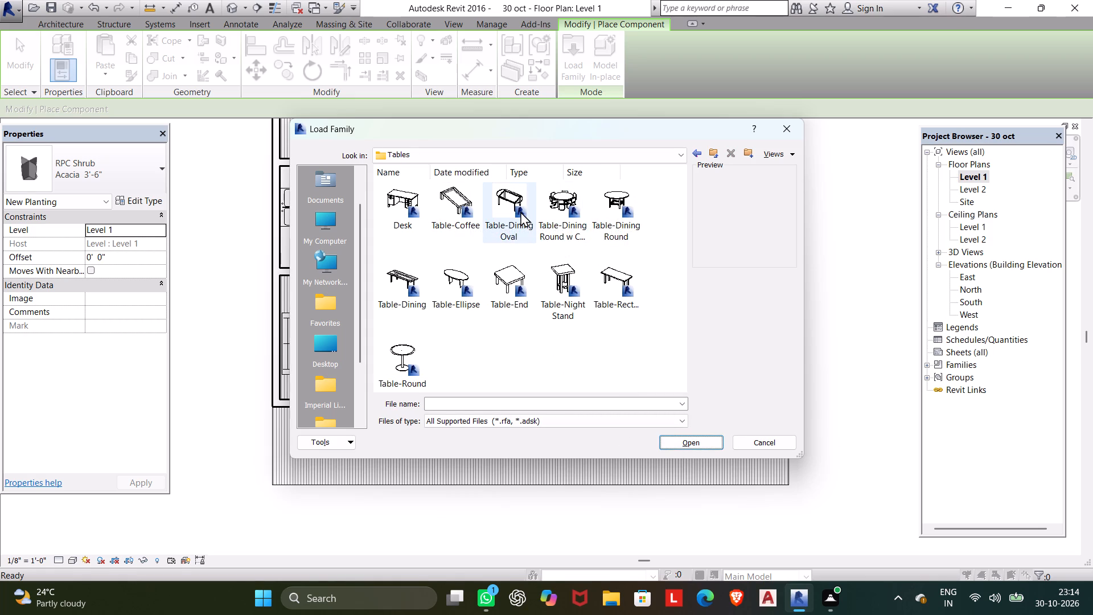
click(463, 209)
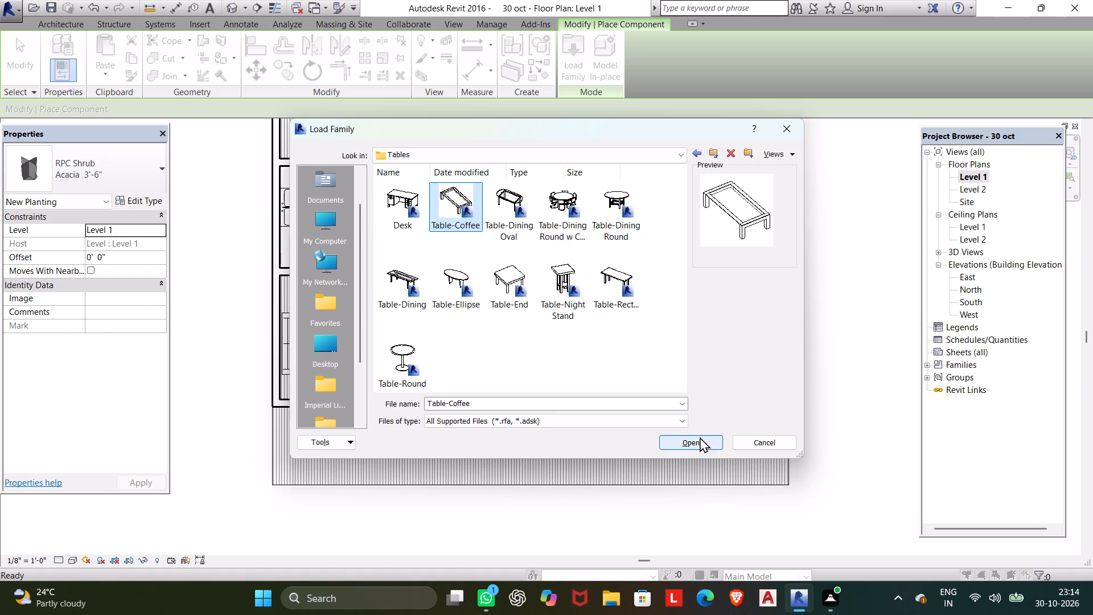
click(699, 451)
click(699, 441)
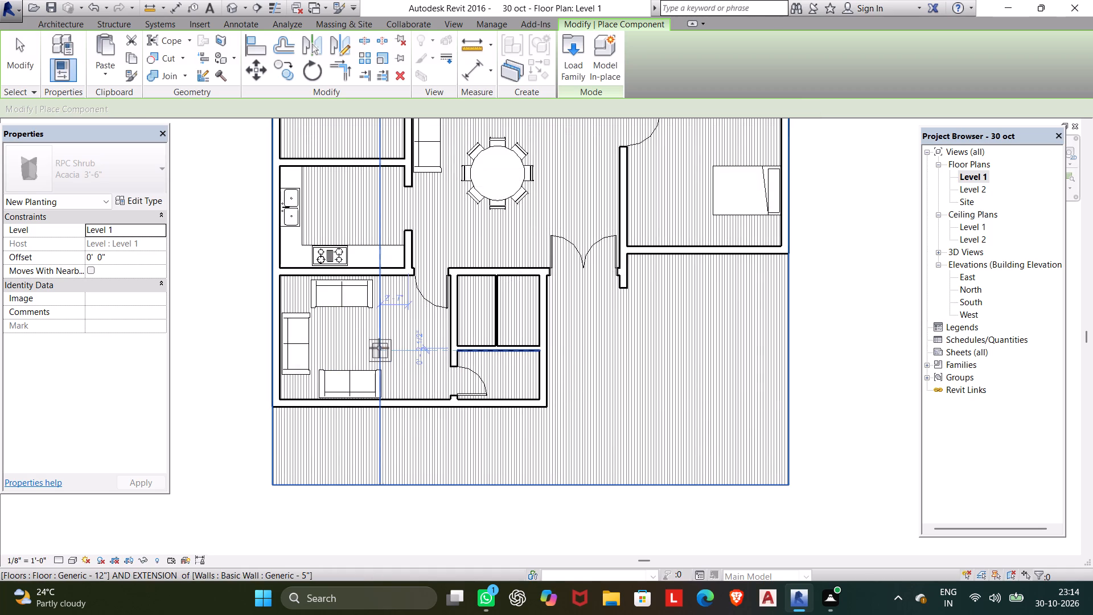
Place one 24" x 24" x 24" coffee table in the middle of the three sofas in the living room.
scroll(353, 338, up, 2)
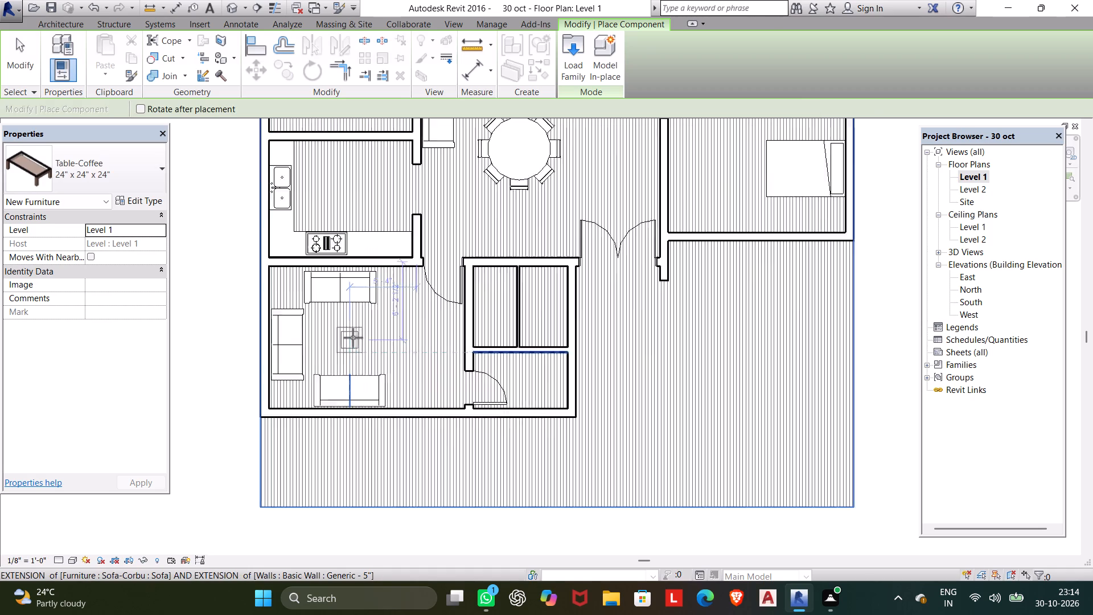
scroll(353, 338, up, 3)
click(353, 338)
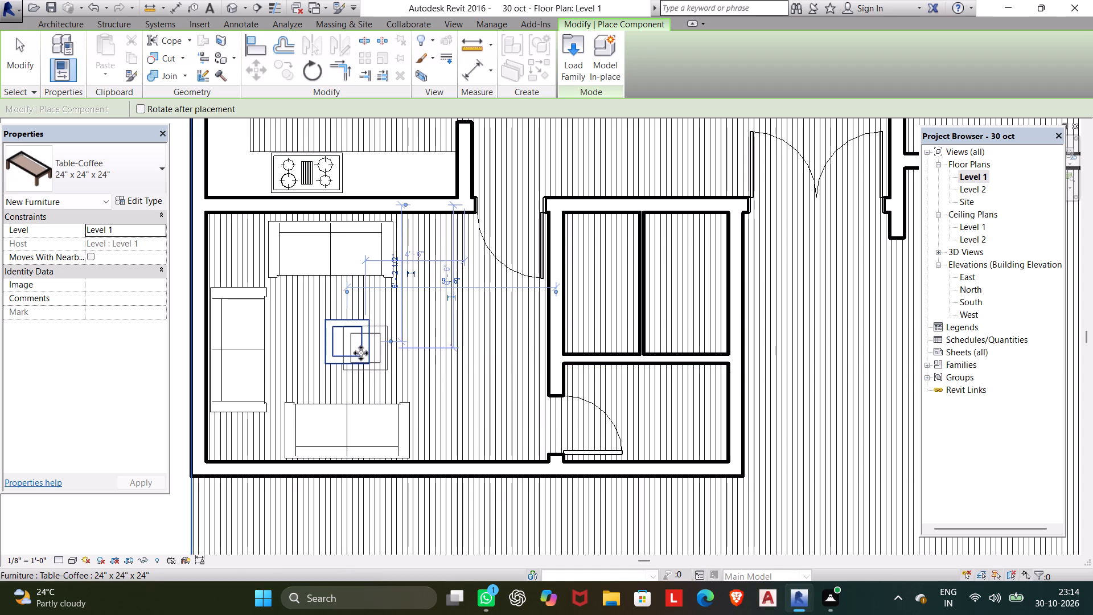
key(Escape)
key(Escape)
Set the coffee table's type dimensions to height 2.5', length 3' and width 2.5'.
click(336, 355)
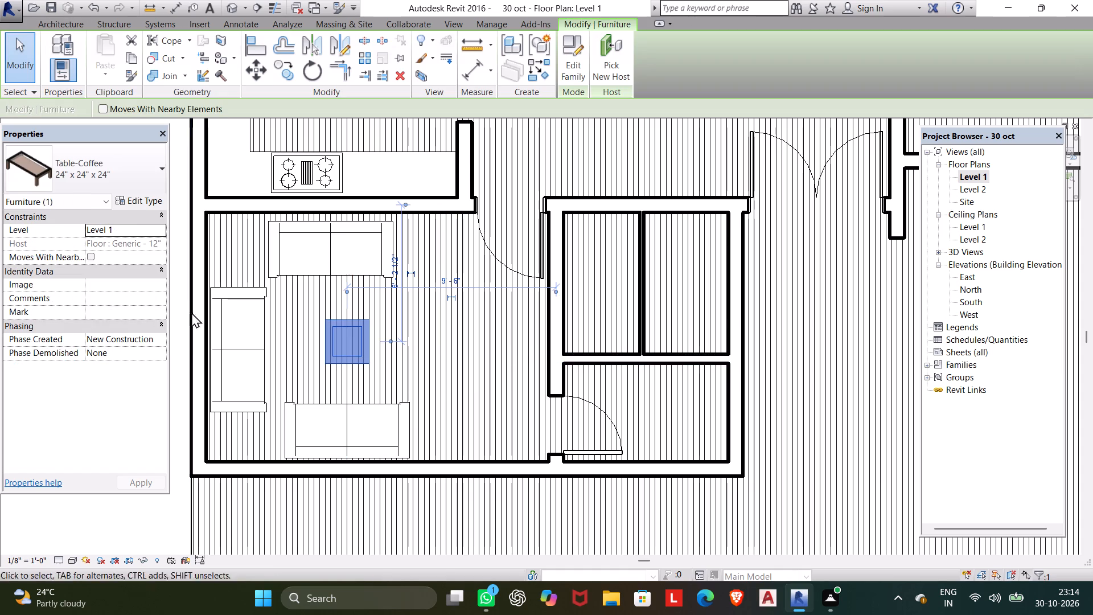
click(129, 198)
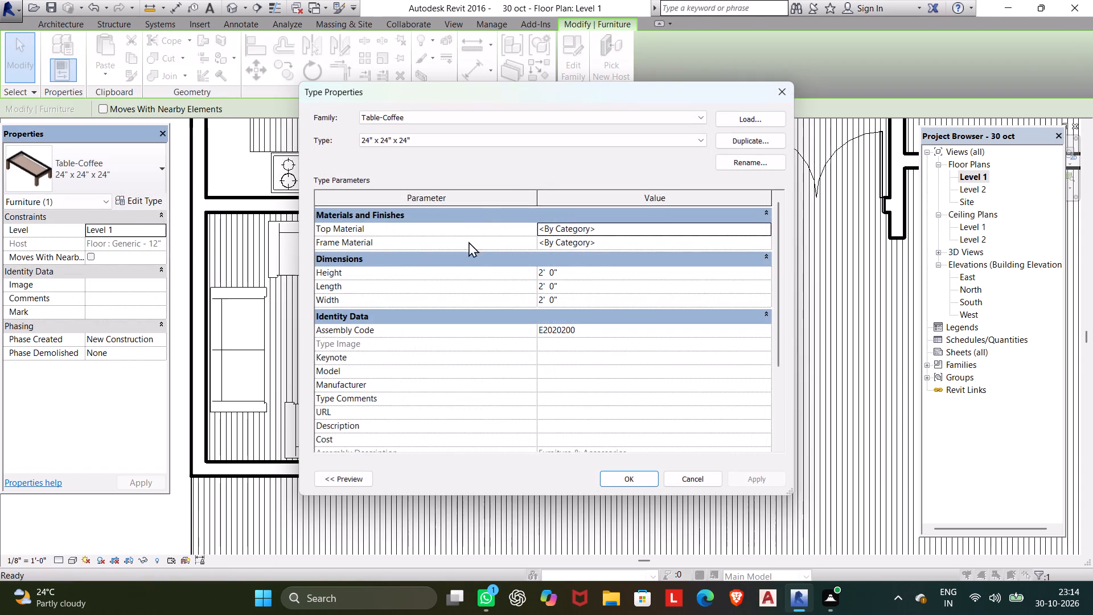
click(586, 272)
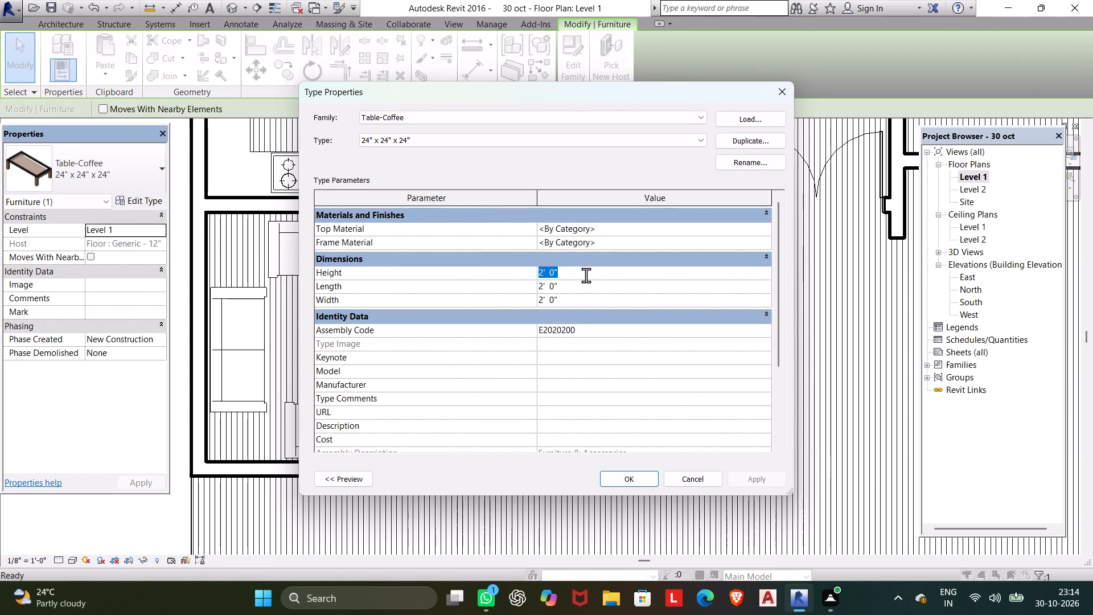
text(2.5')
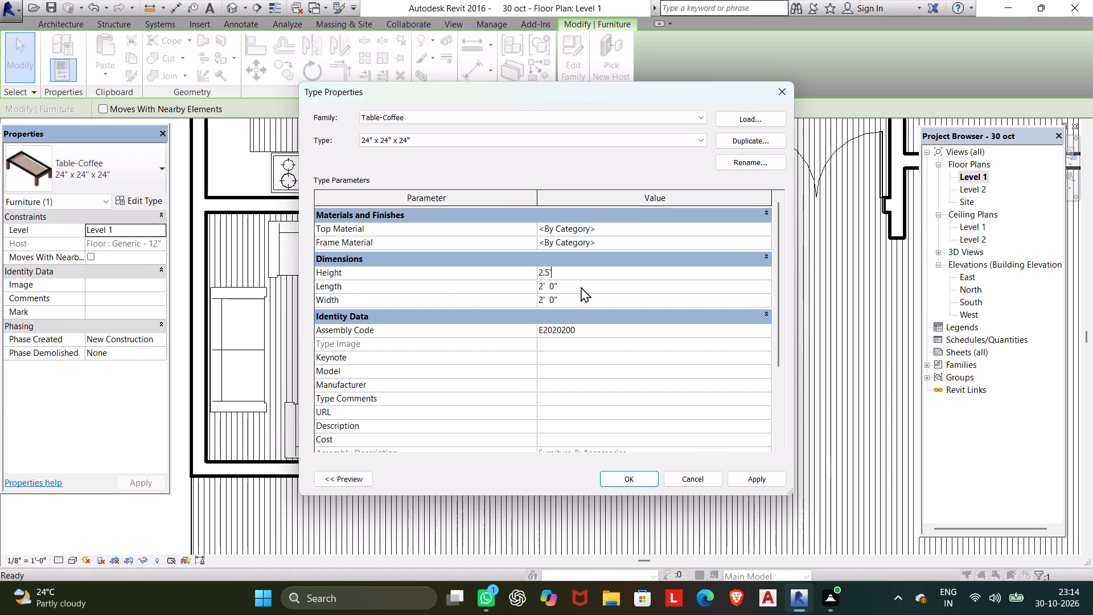
click(581, 286)
text(3')
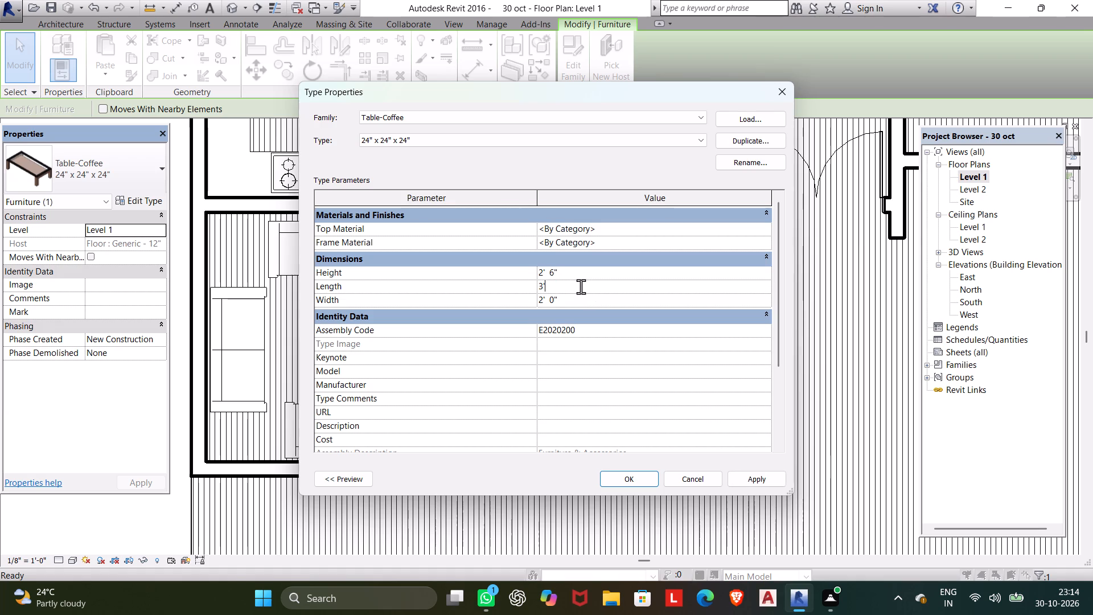
click(581, 303)
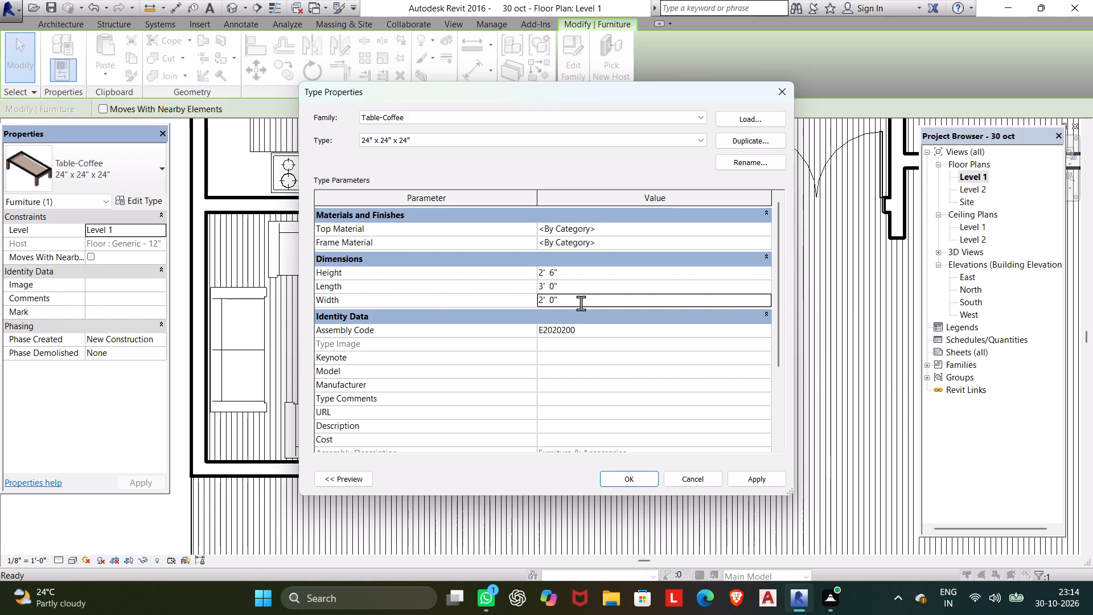
text(2.5)
key(apostrophe)
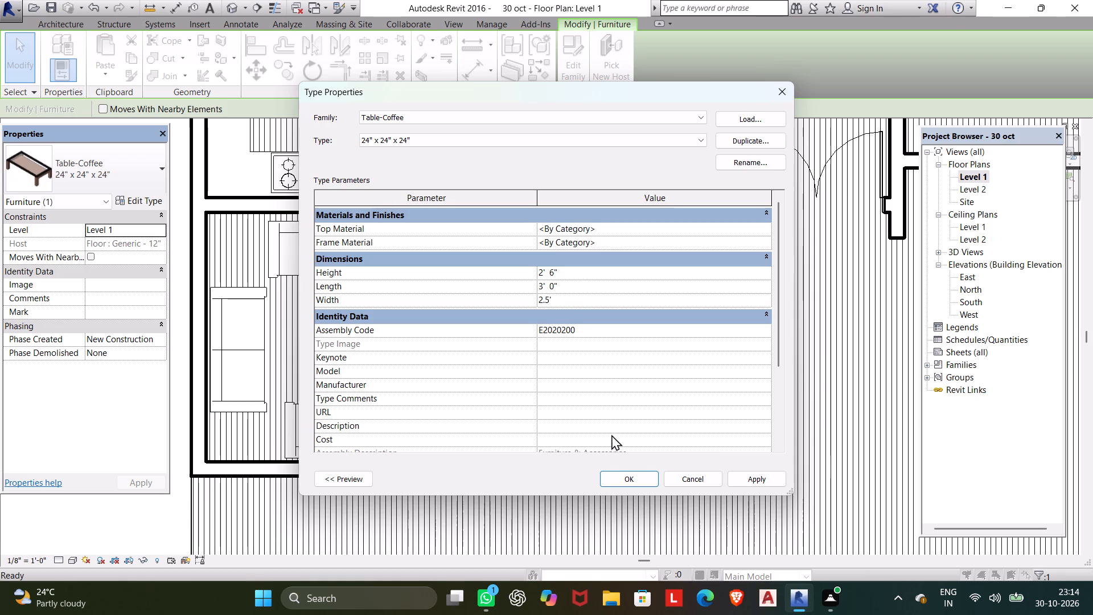
click(607, 481)
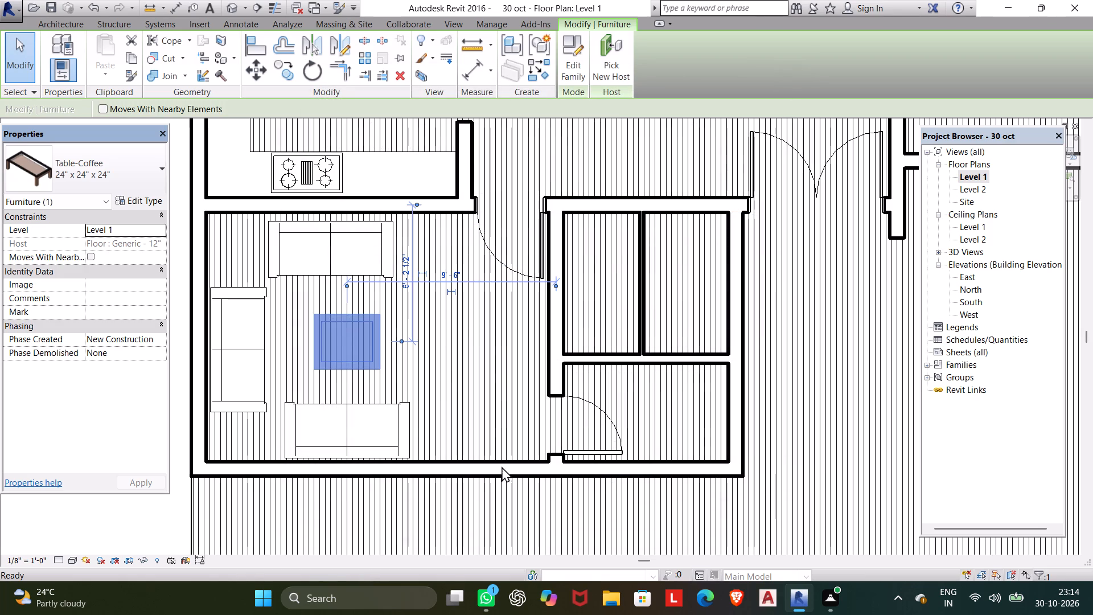
In the 3D view, set the living room coffee table's type dimensions to height 2', length 4' and width 3'.
click(237, 8)
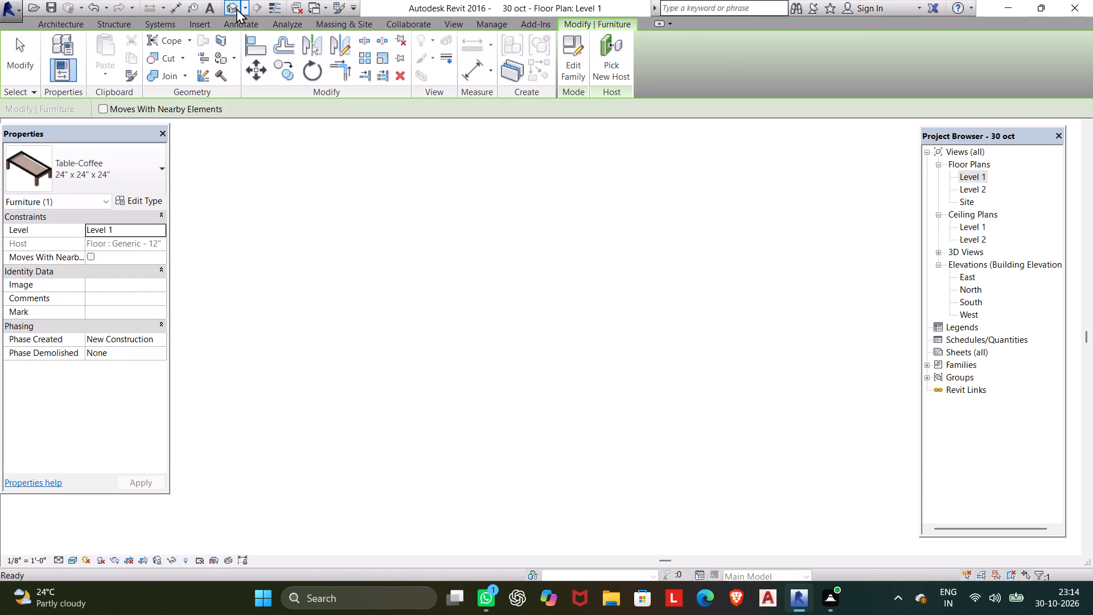
shift+middle_drag(402, 329, 347, 476)
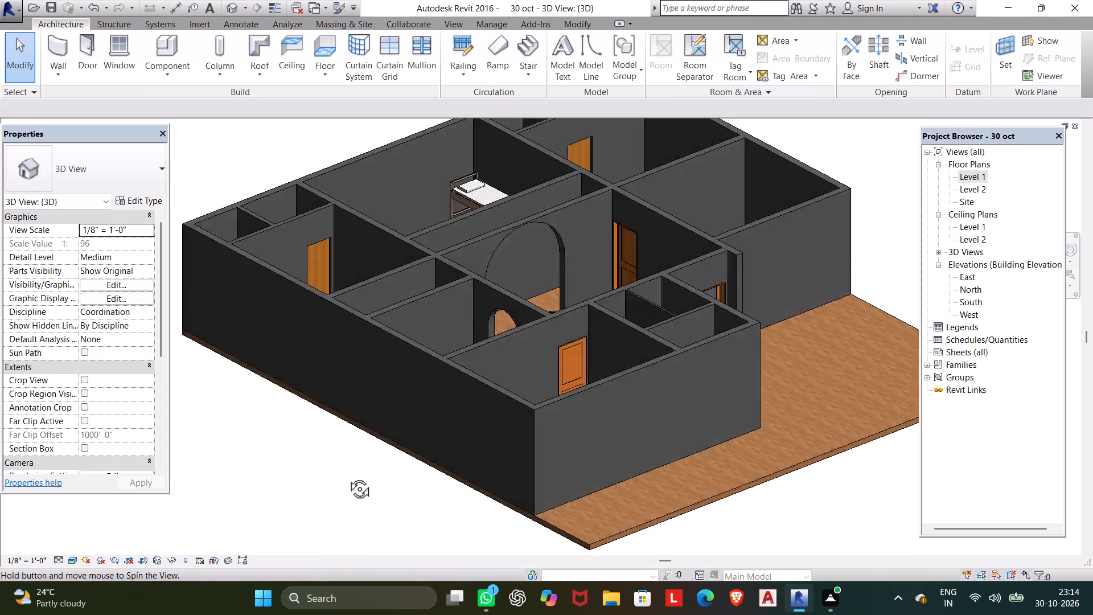
shift+middle_drag(347, 476, 102, 589)
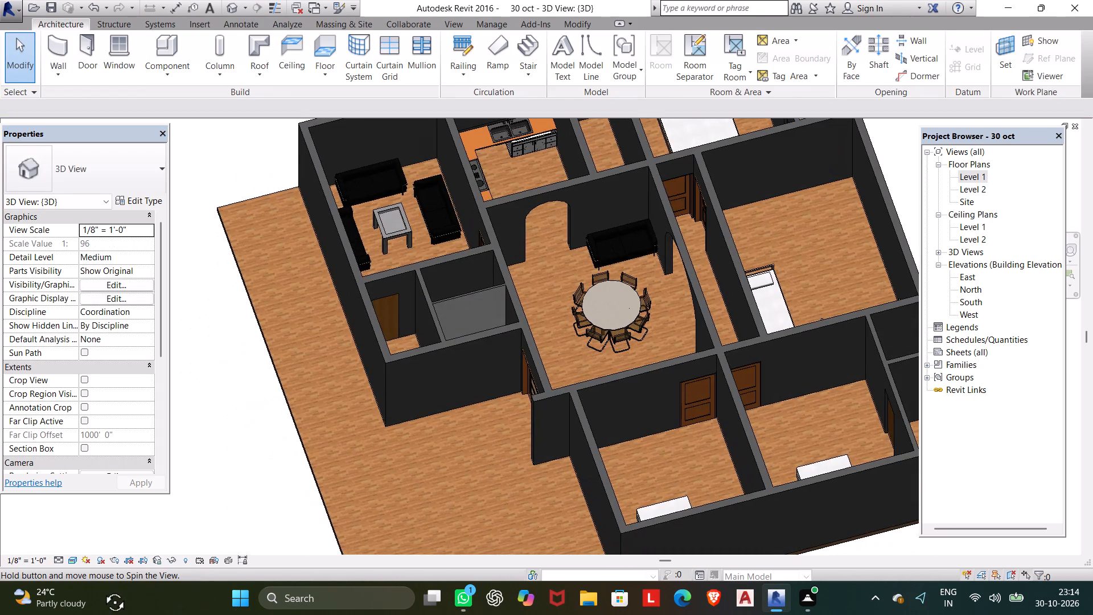
shift+middle_drag(102, 589, 117, 523)
click(383, 230)
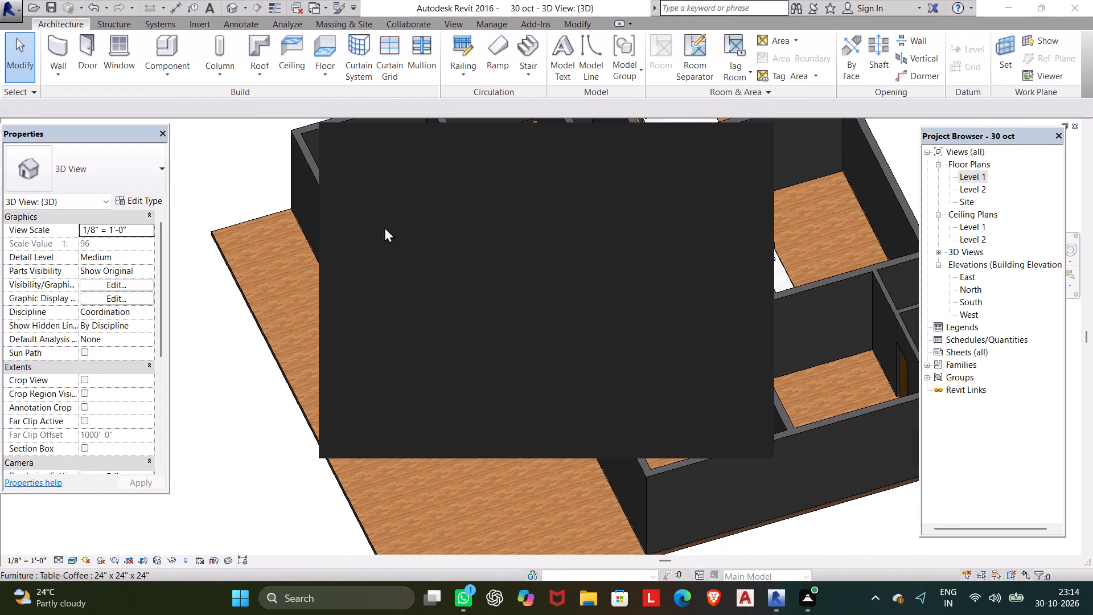
click(754, 143)
click(753, 143)
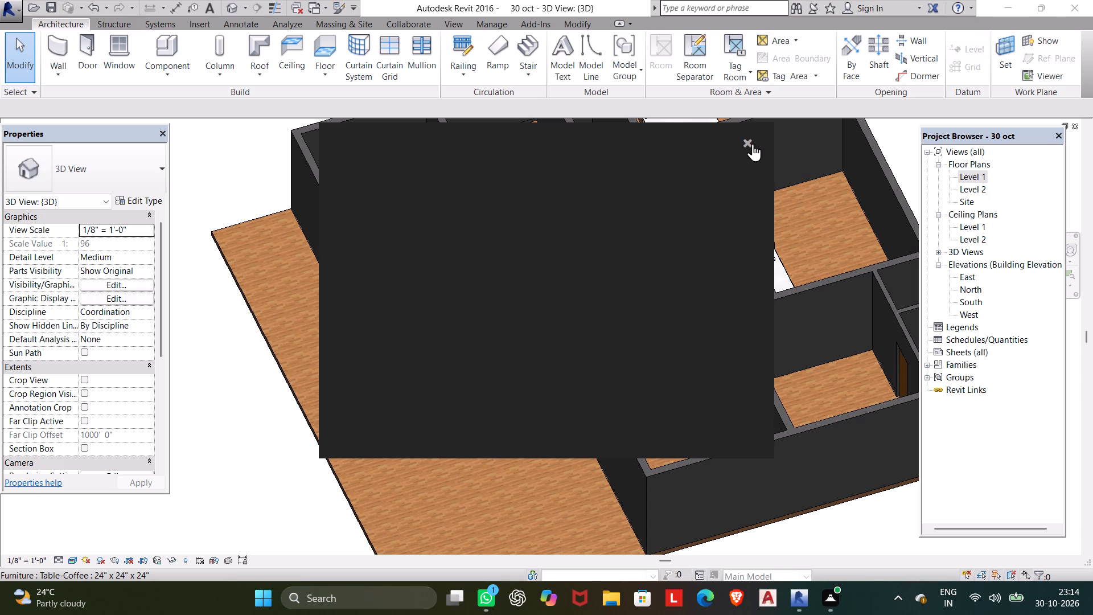
click(393, 228)
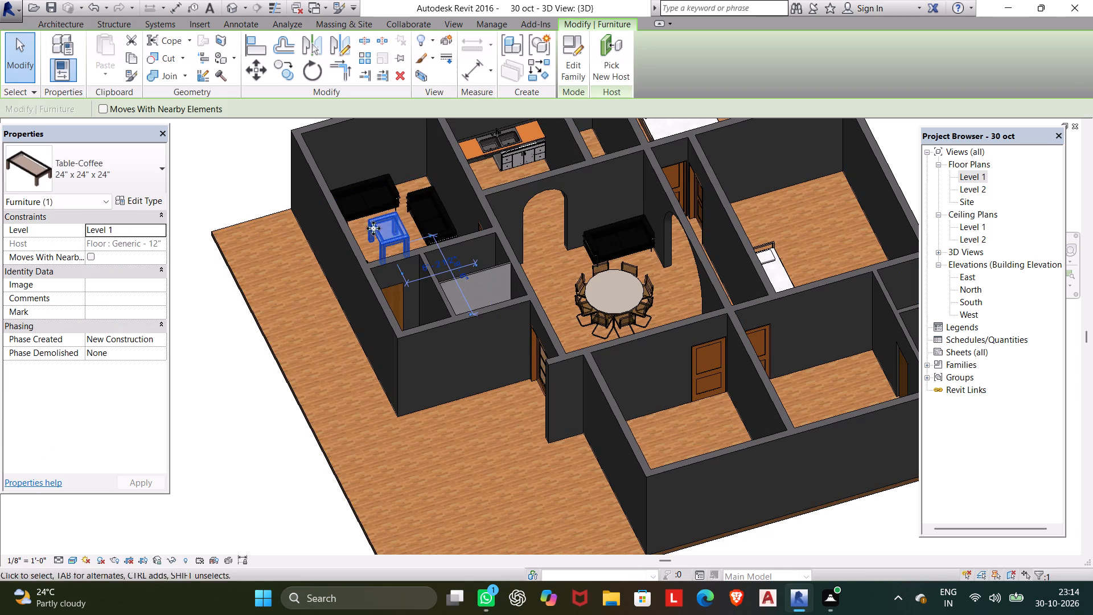
click(152, 193)
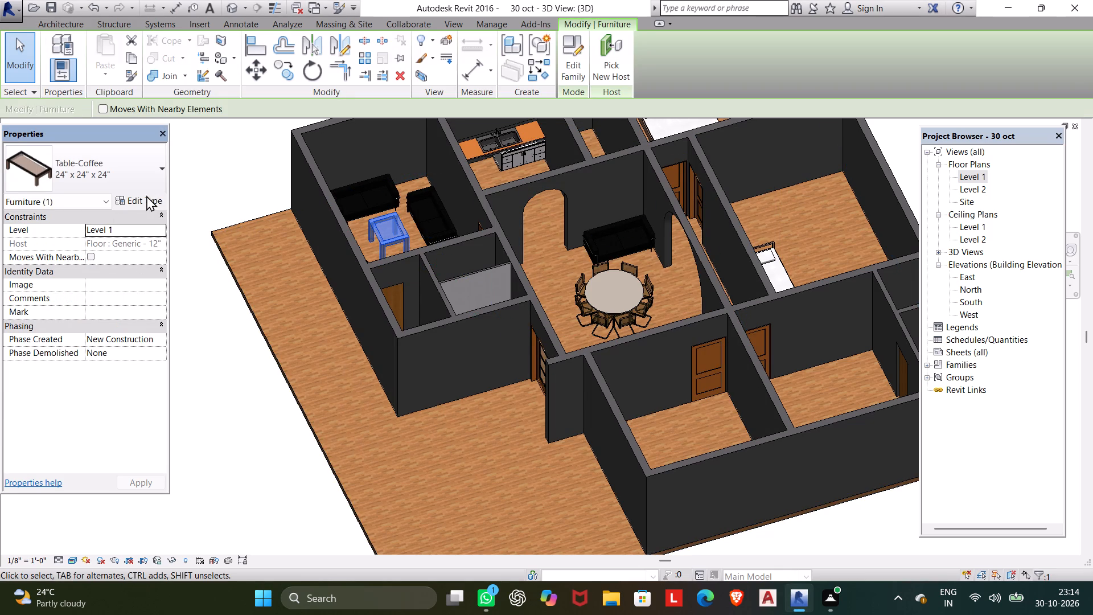
click(145, 197)
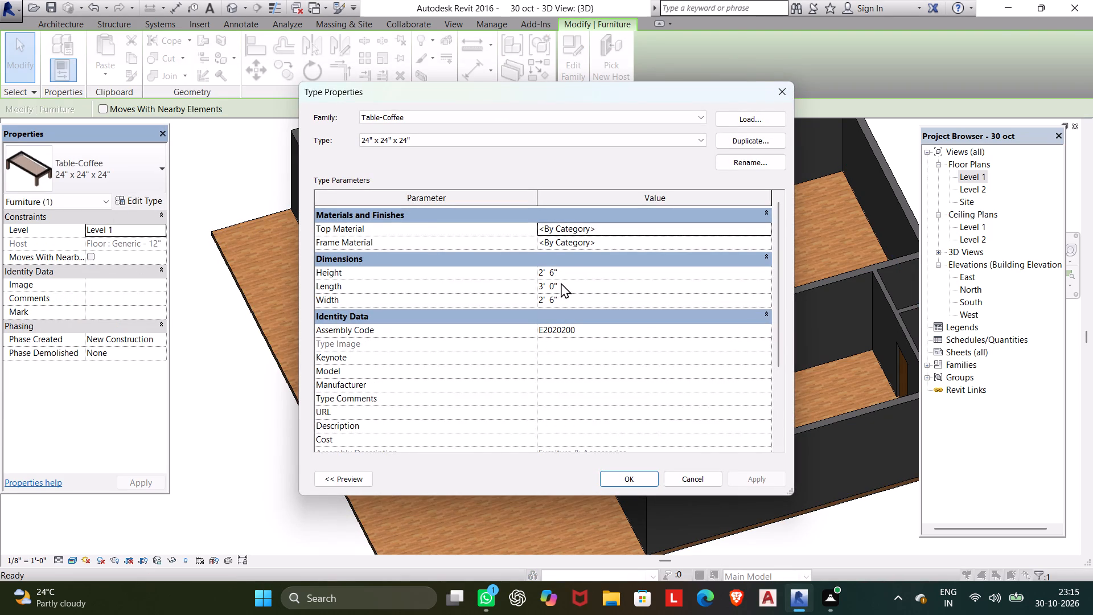
click(564, 274)
drag(561, 273, 521, 279)
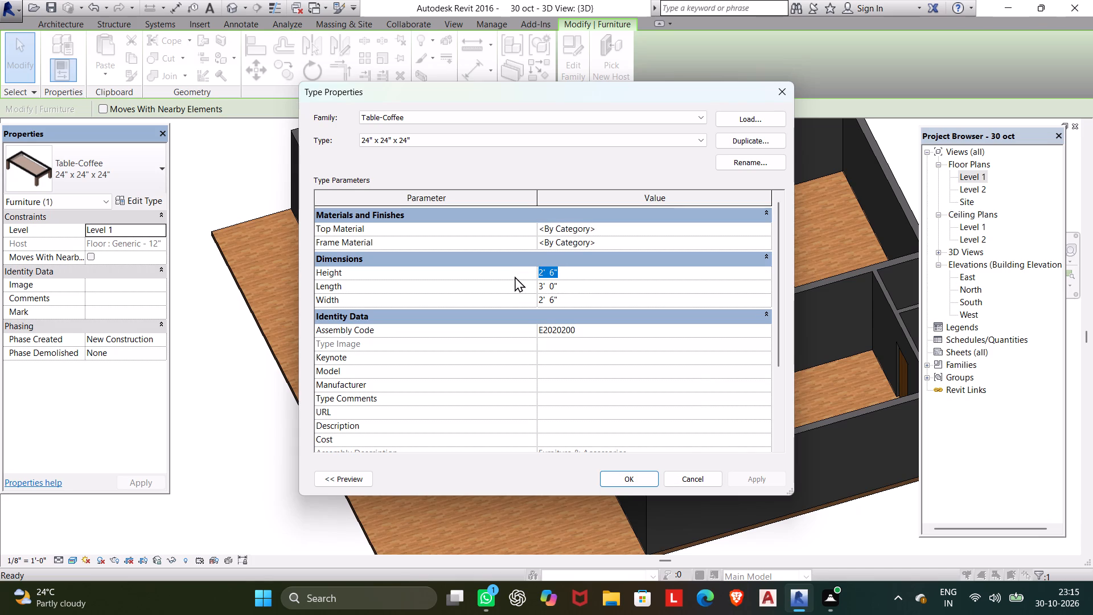
text(2')
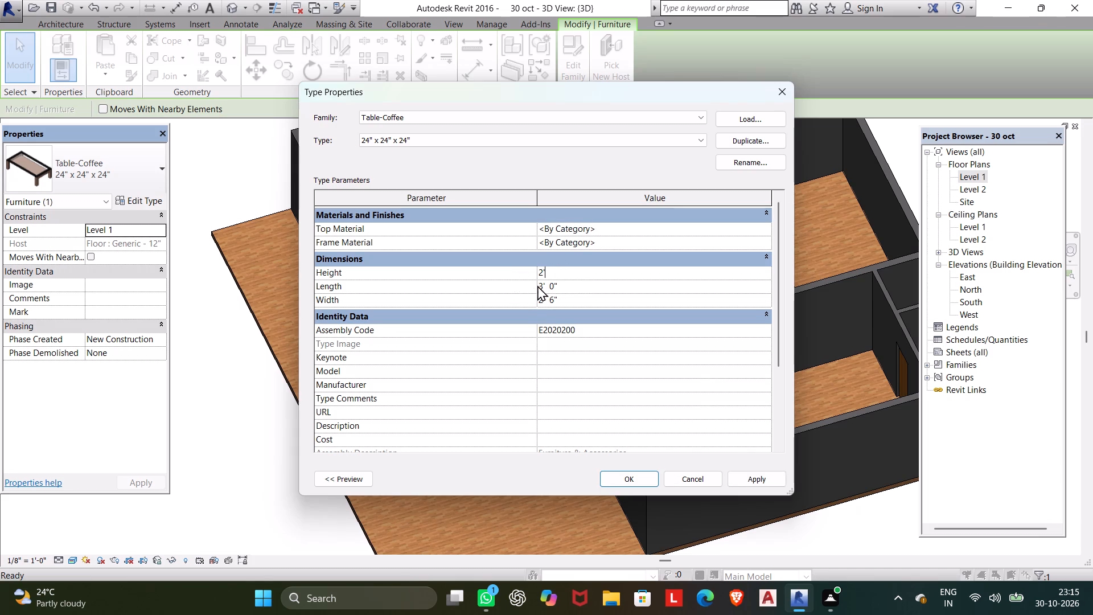
click(544, 286)
key(BackSpace)
text(4;)
key(BackSpace)
click(556, 297)
drag(557, 298, 500, 303)
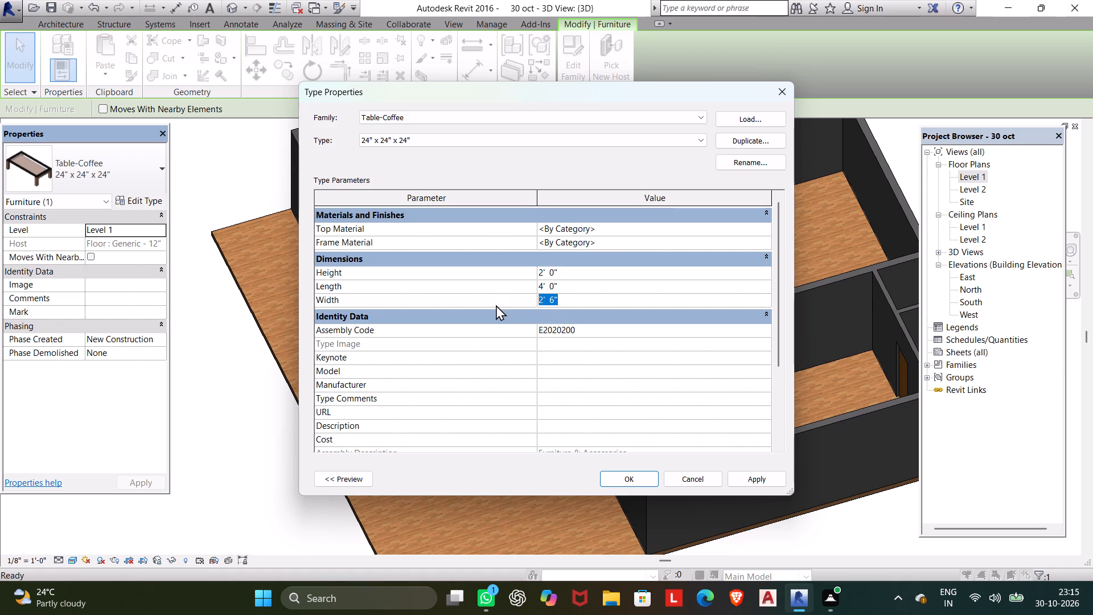
key(3)
key(apostrophe)
click(608, 480)
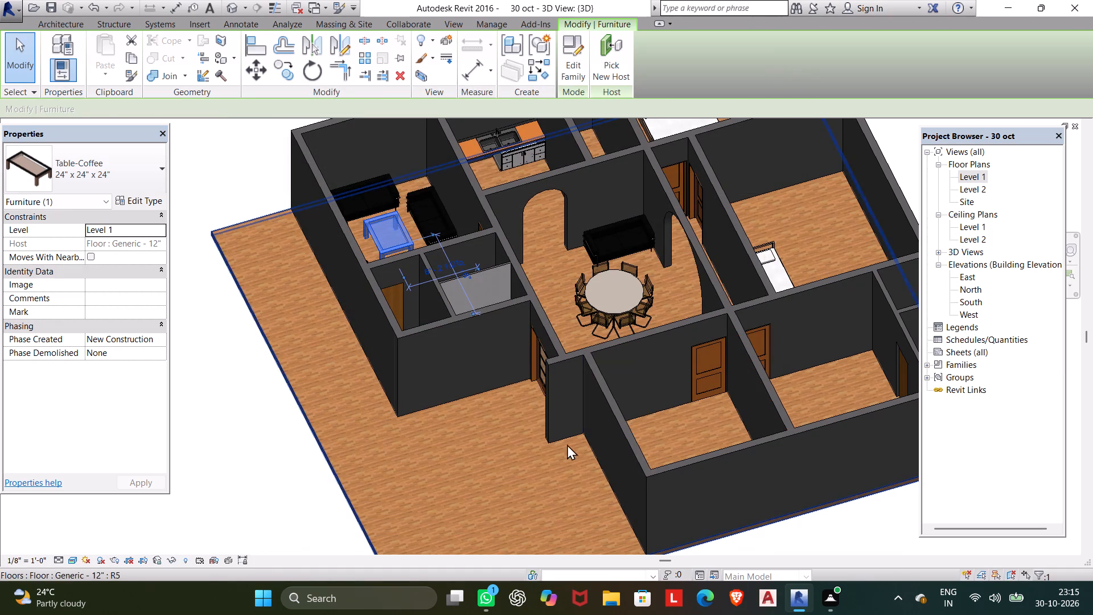
key(Escape)
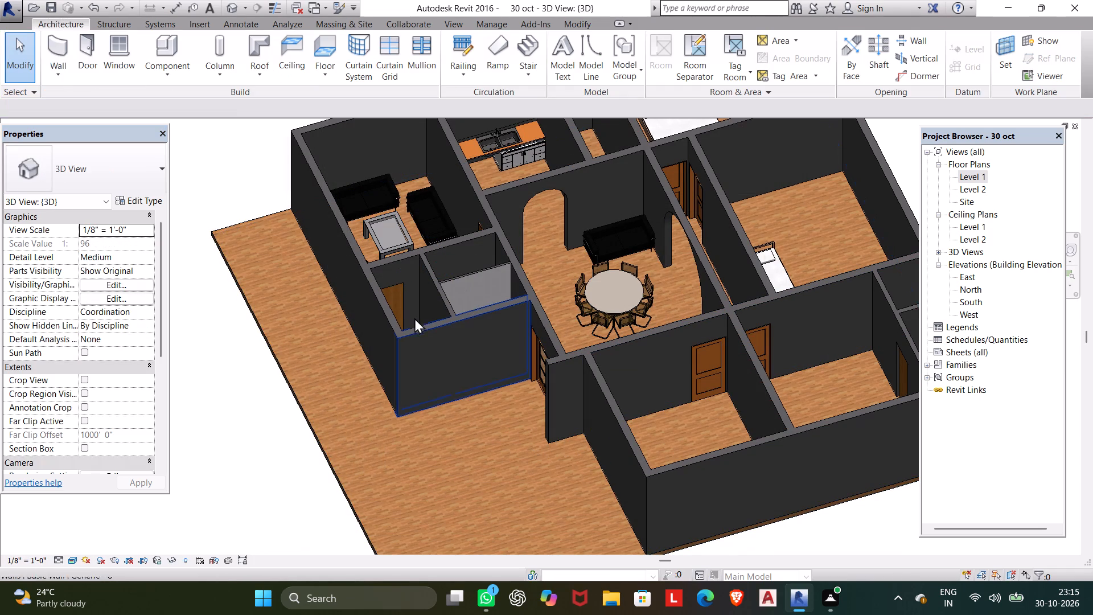
Rotate the coffee table between the living room sofas by 90 degrees.
middle_drag(291, 330, 277, 391)
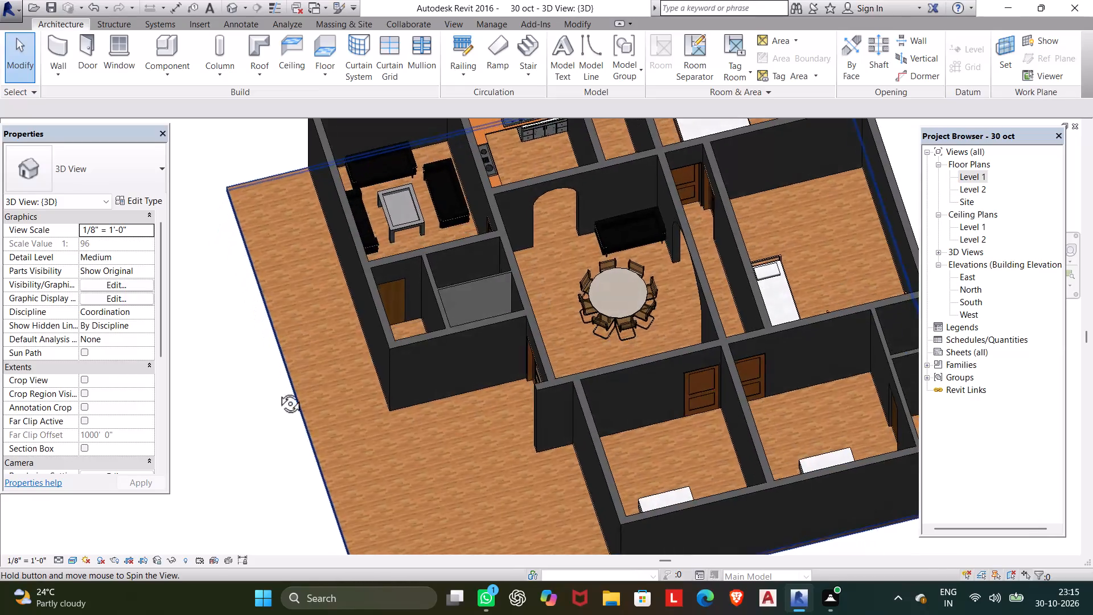
middle_drag(277, 391, 246, 424)
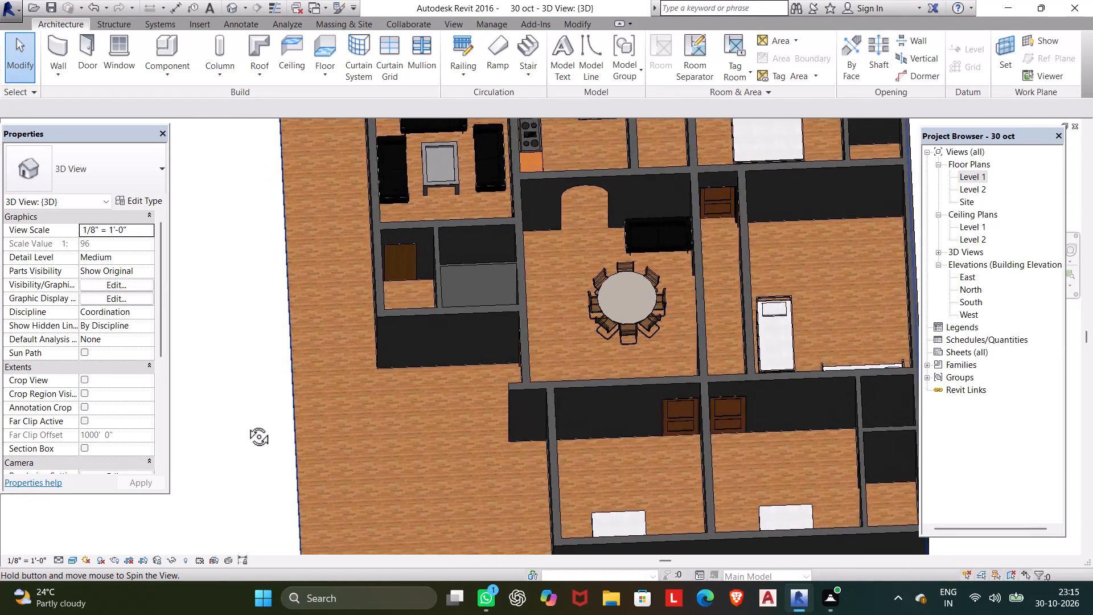
middle_drag(246, 424, 492, 536)
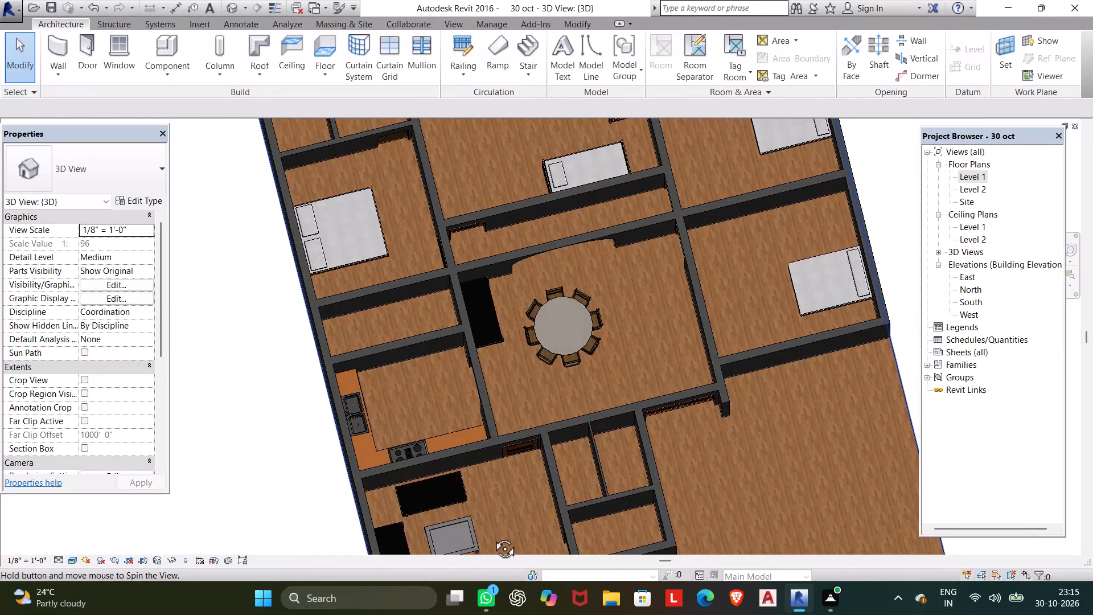
middle_drag(492, 536, 489, 532)
click(447, 522)
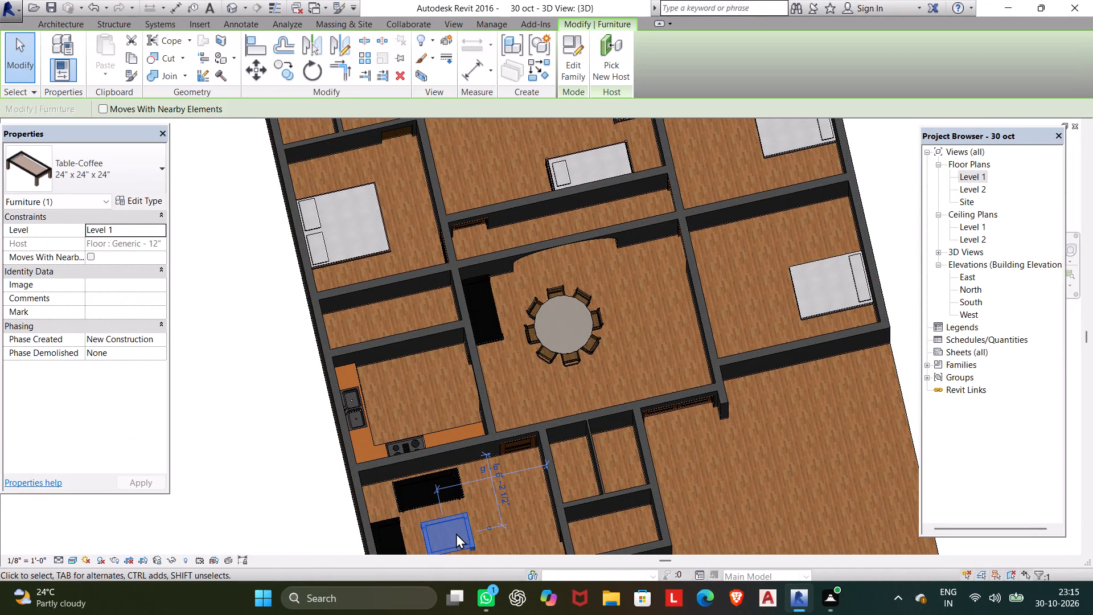
key(space)
click(501, 504)
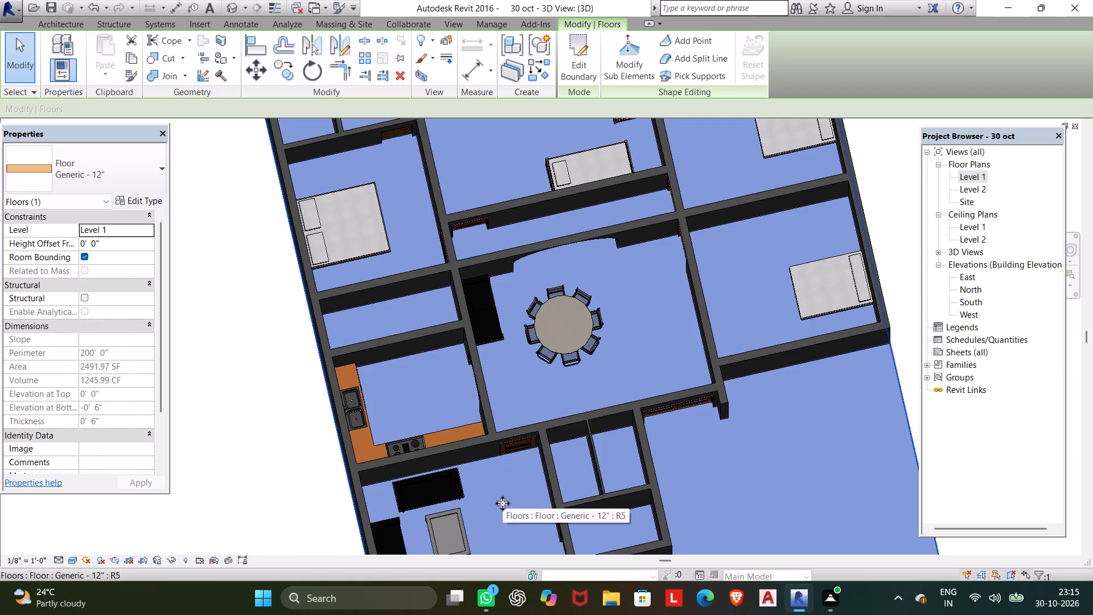
key(Escape)
scroll(504, 496, down, 2)
middle_drag(510, 490, 504, 413)
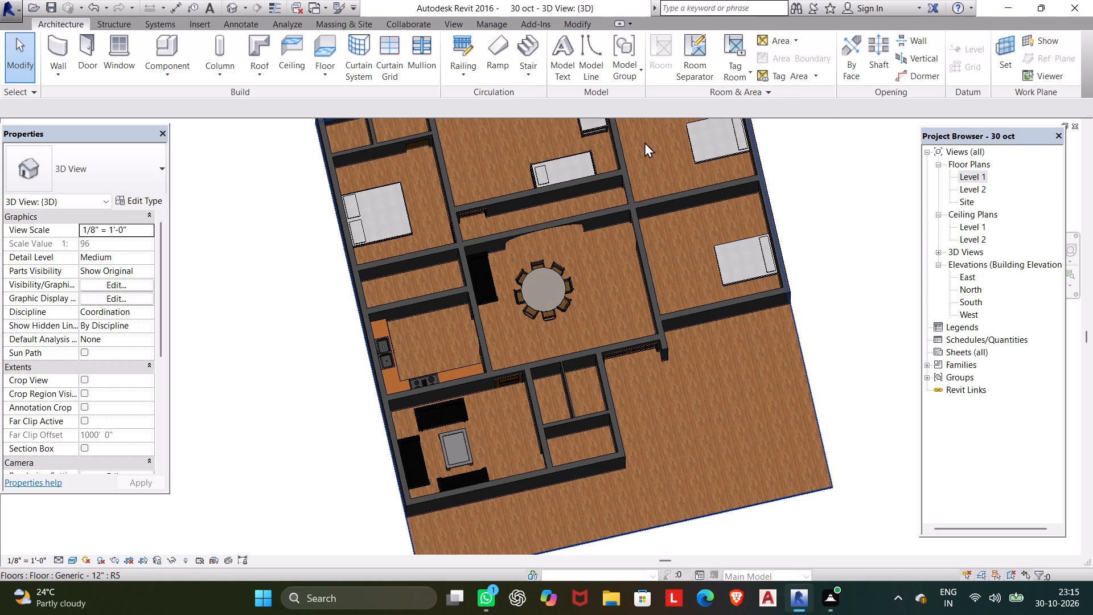
In the Level 1 plan, load the RPC Tree - Deciduous planting family, overwriting the existing version.
click(975, 179)
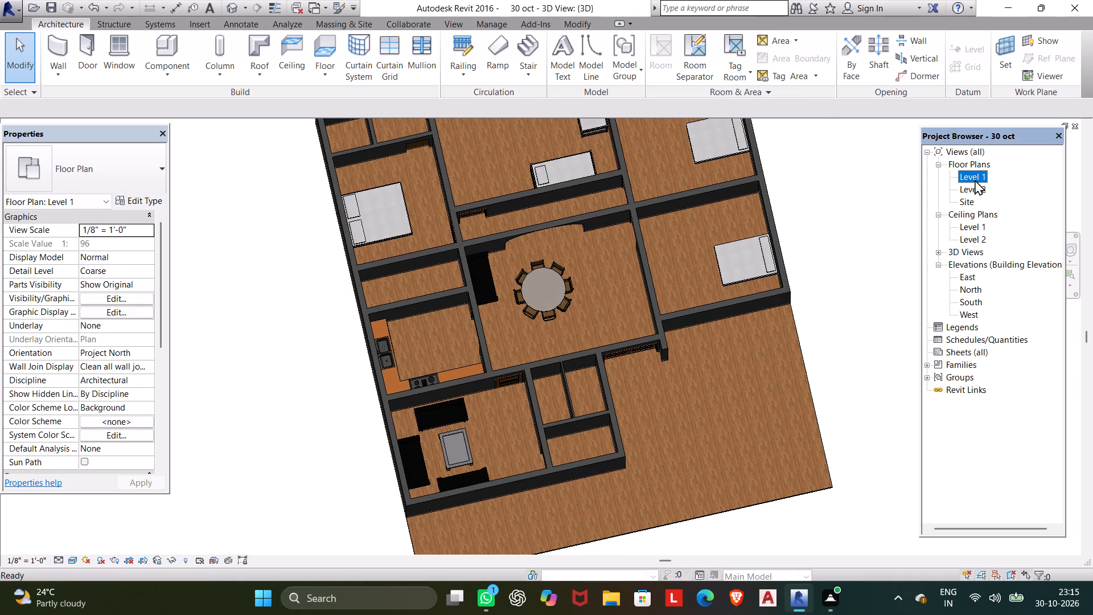
click(975, 179)
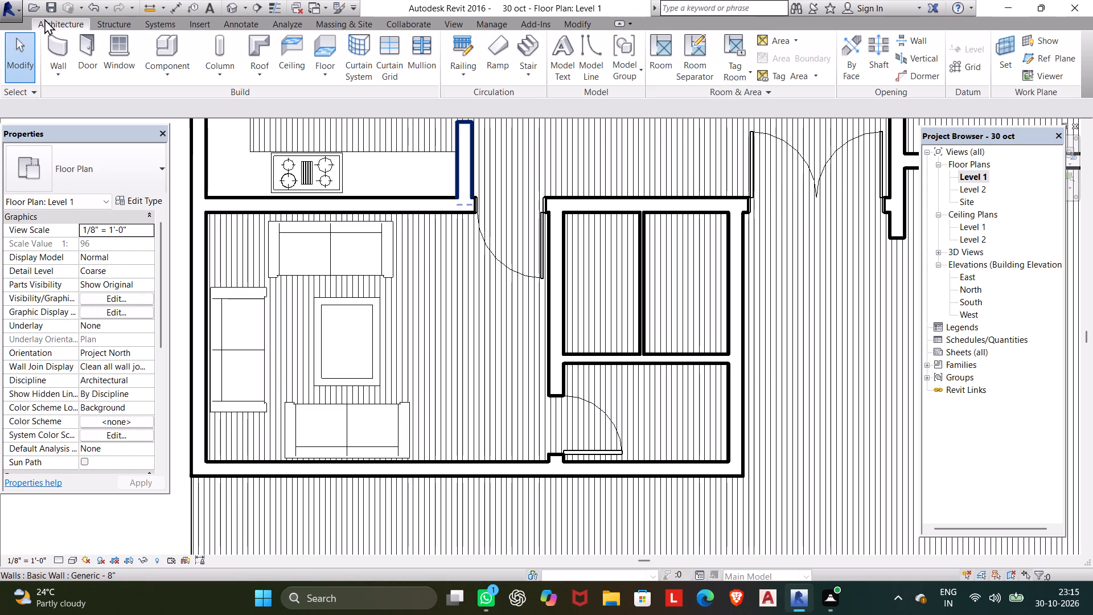
click(179, 32)
click(174, 47)
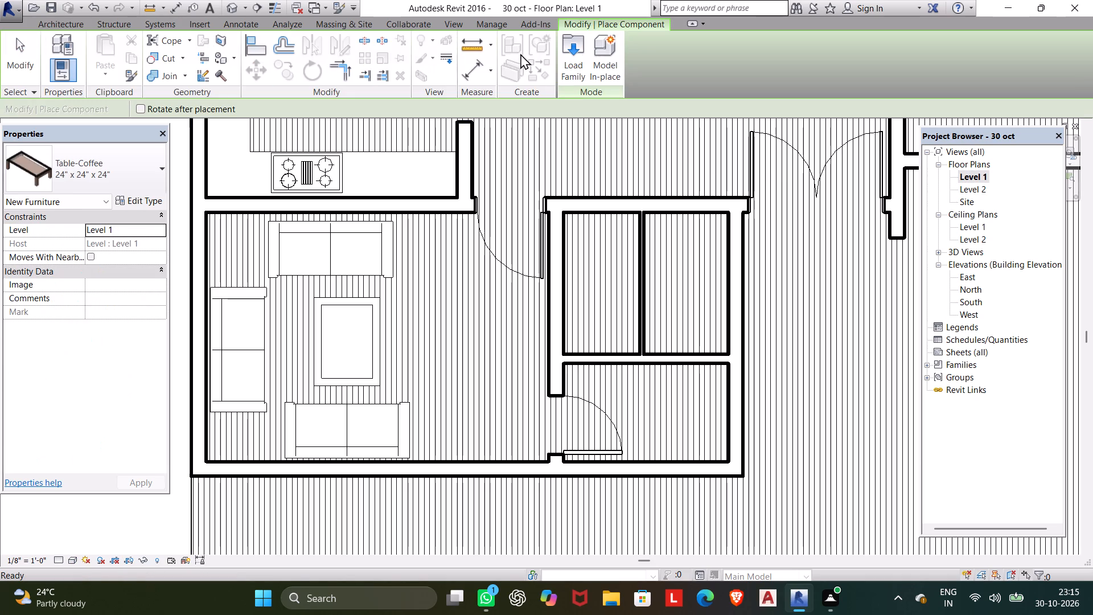
click(584, 59)
scroll(536, 306, down, 1)
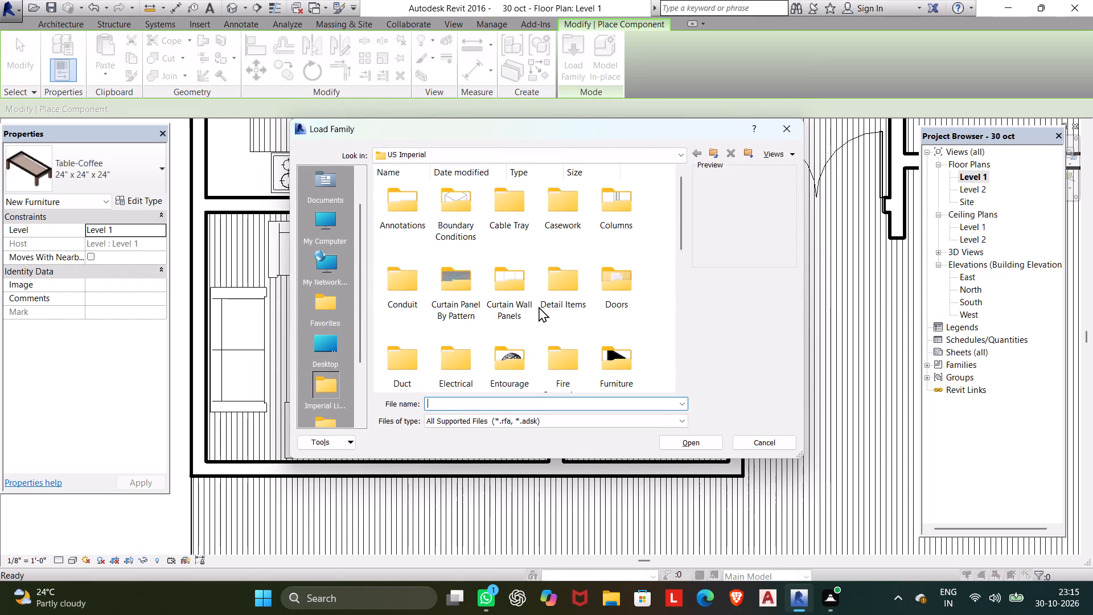
scroll(547, 323, down, 1)
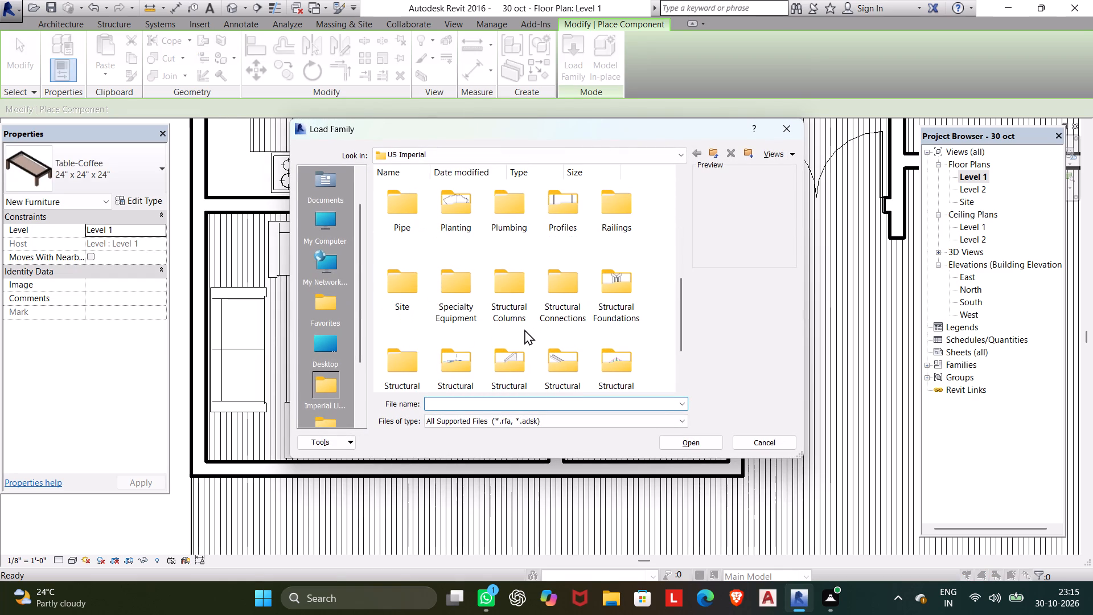
click(453, 210)
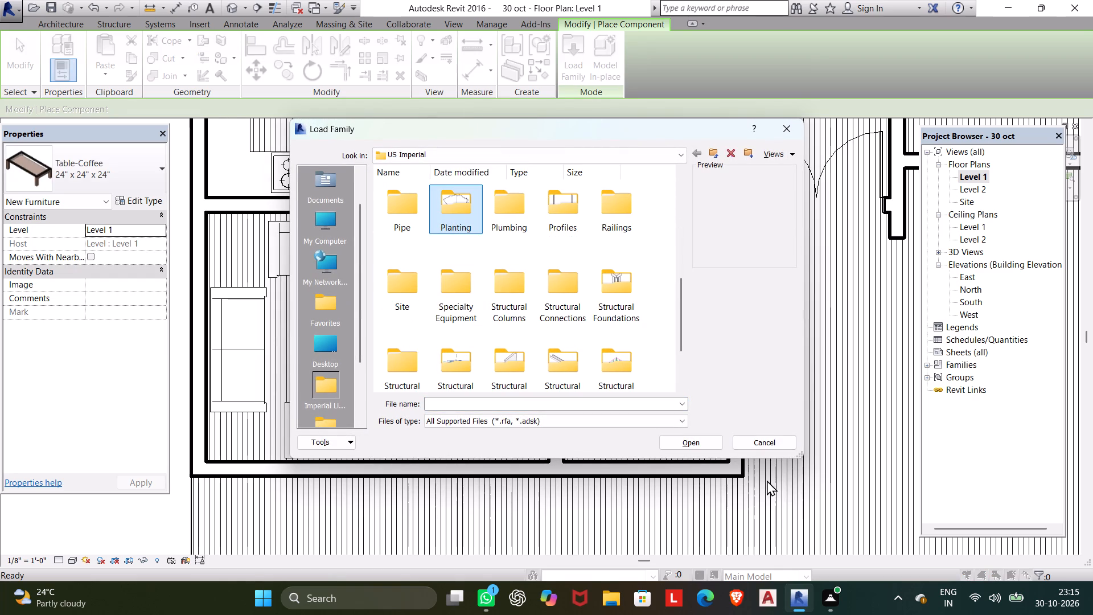
click(683, 439)
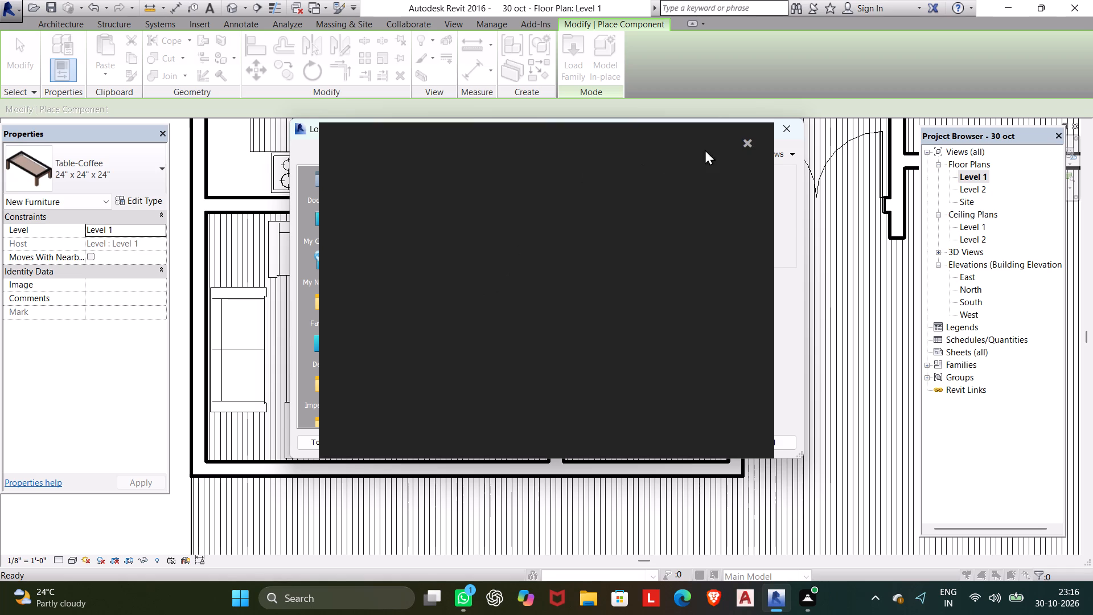
click(743, 144)
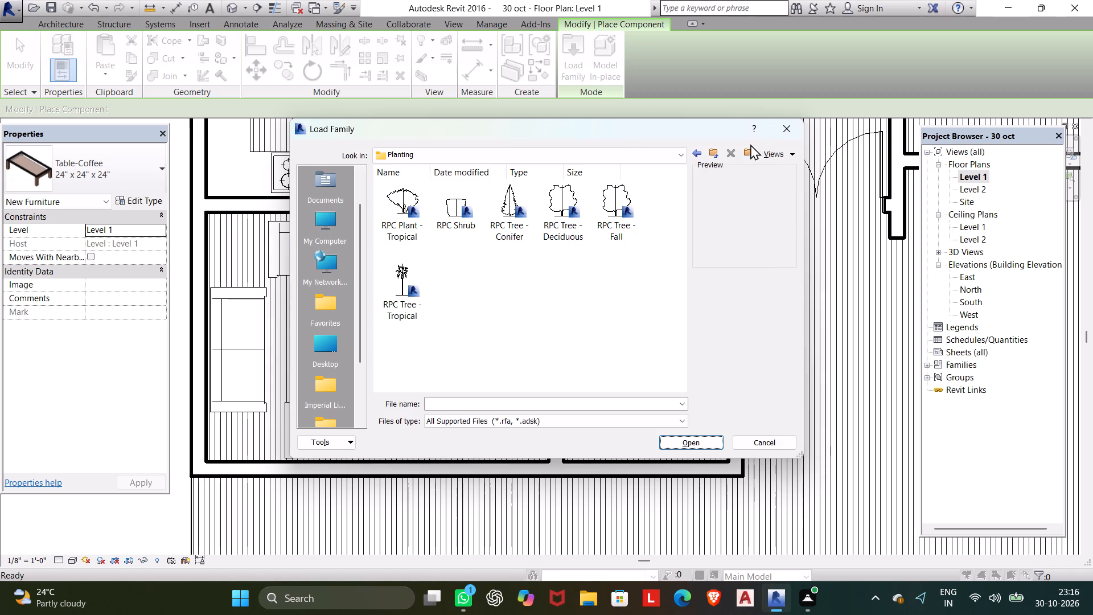
click(617, 214)
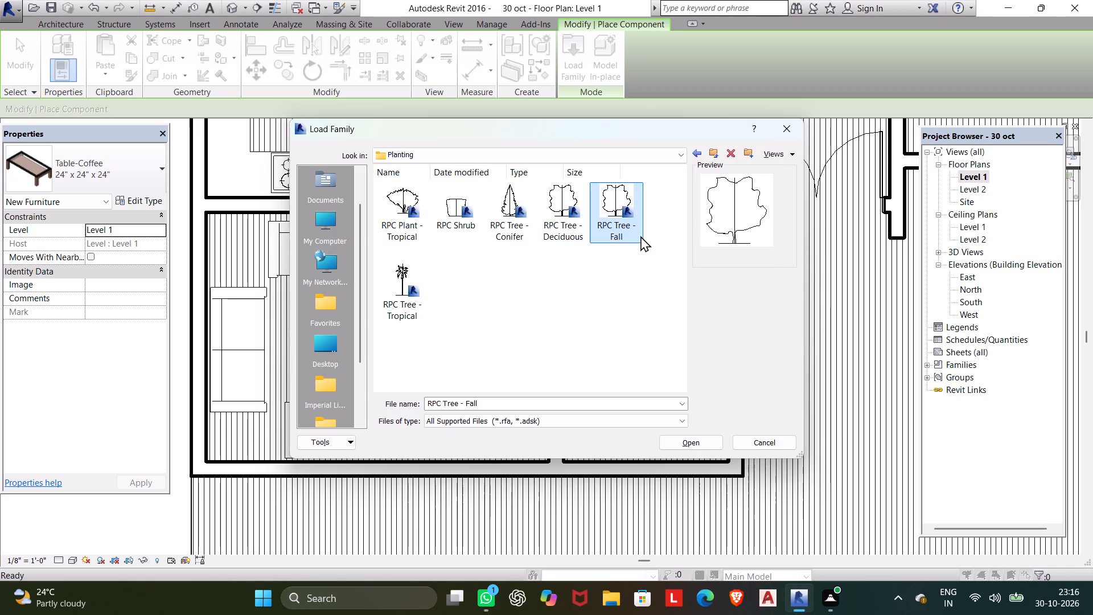
click(562, 212)
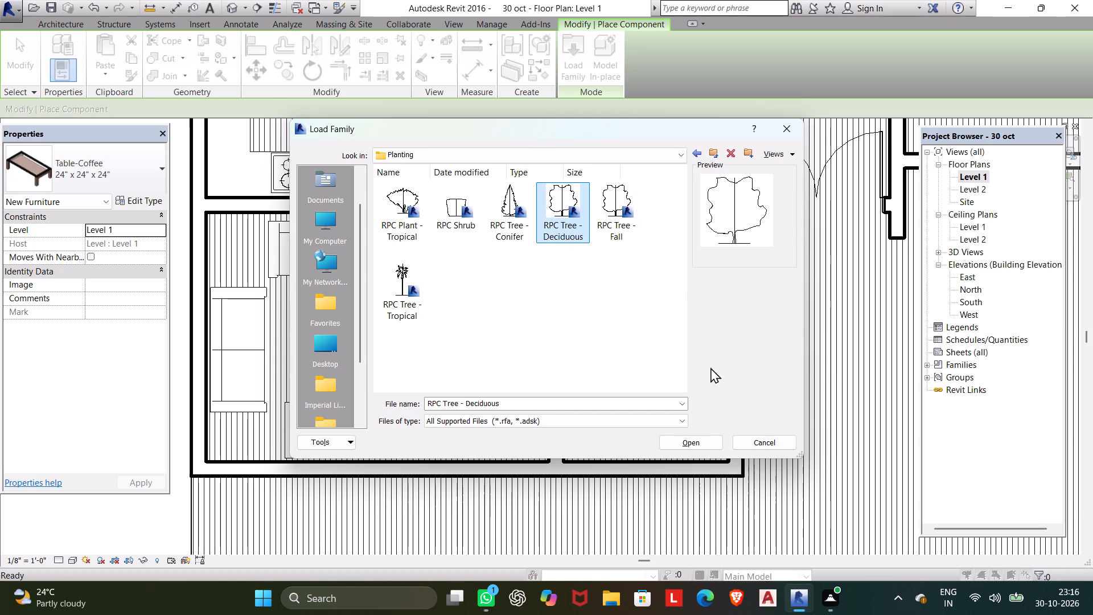
click(705, 438)
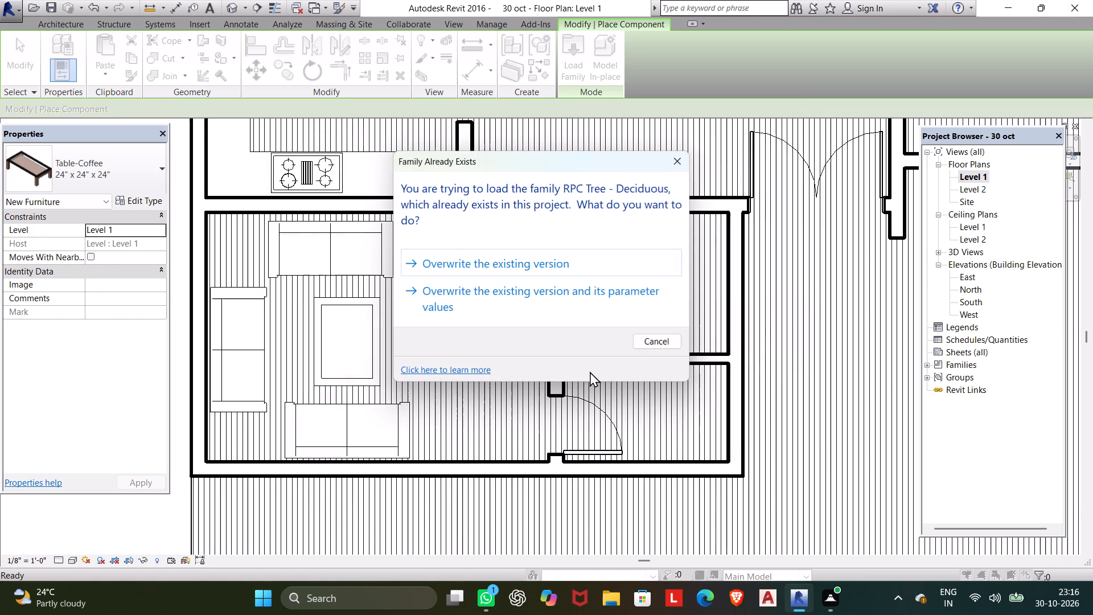
click(598, 260)
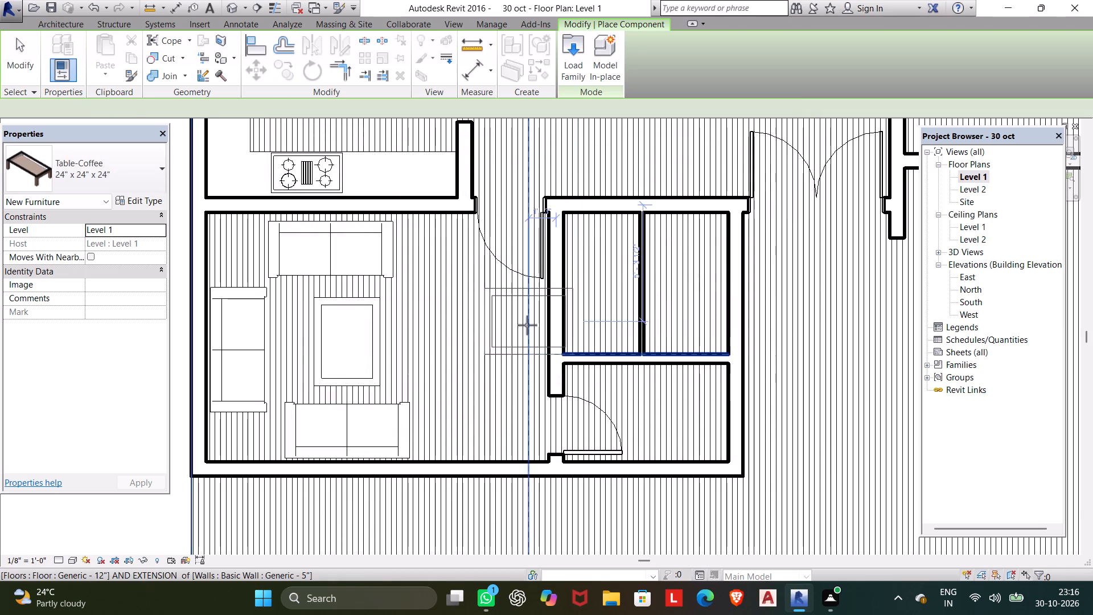
key(Escape)
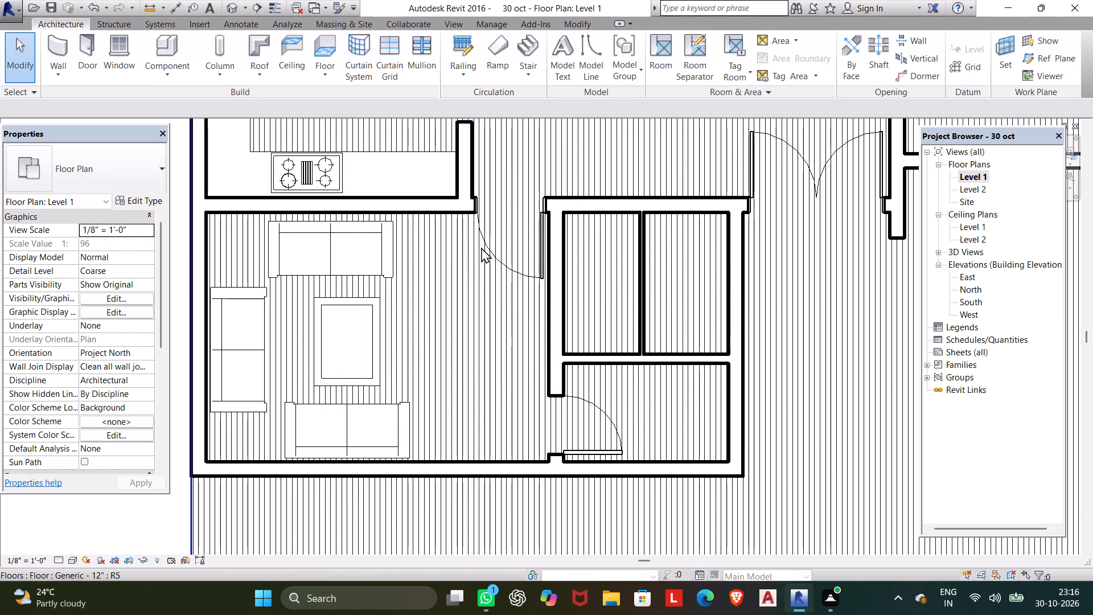
Load the RPC Tree - Fall planting family and place one American Beech - 20' about 14' outside the house wall beside the living room.
click(165, 40)
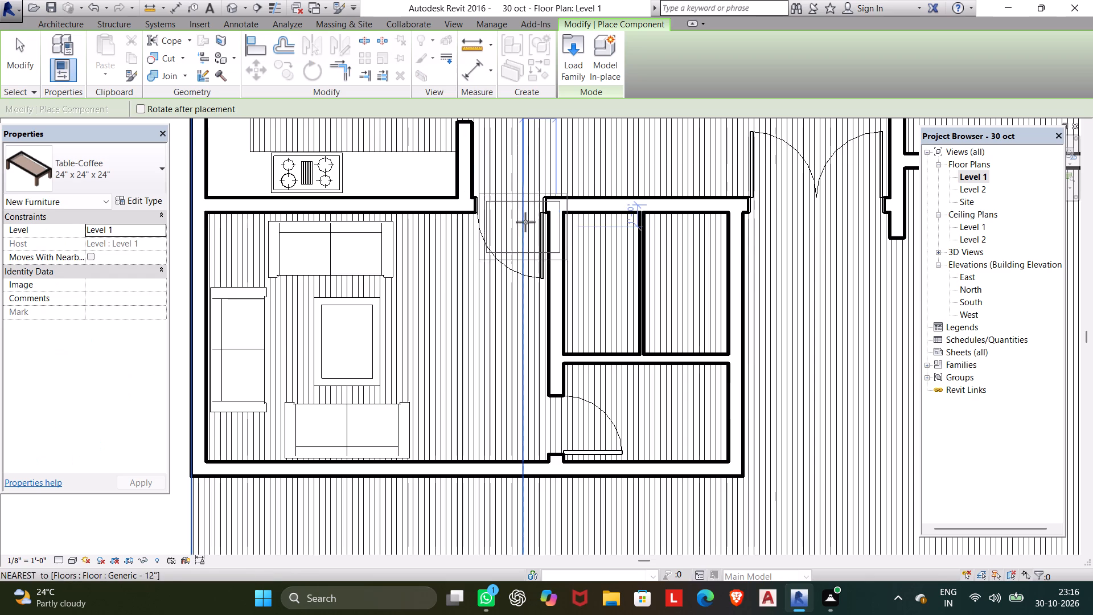
click(566, 69)
scroll(483, 277, down, 5)
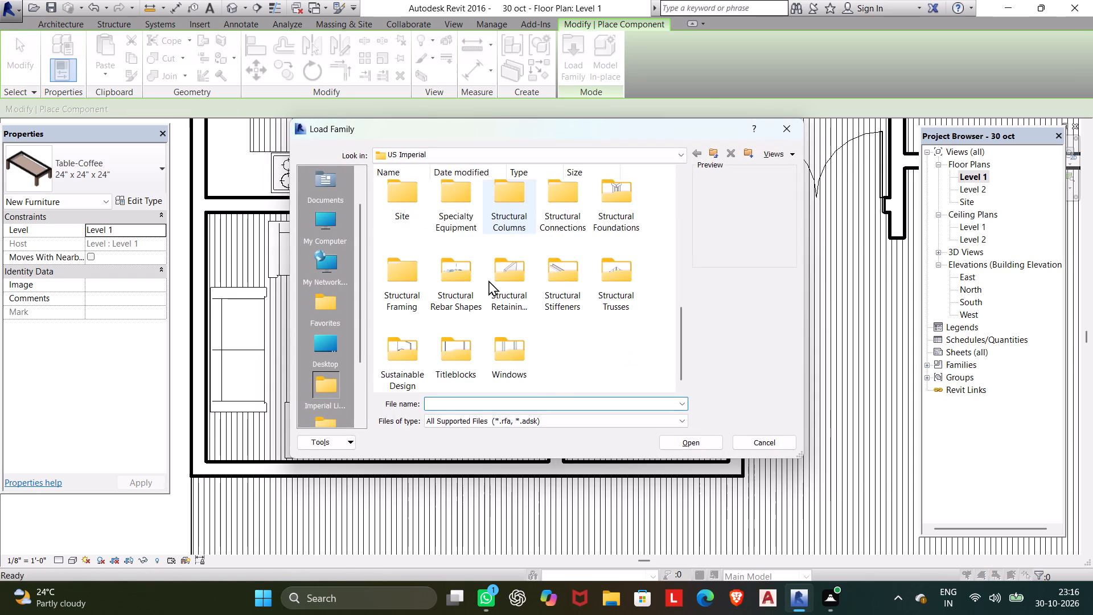
scroll(488, 276, up, 1)
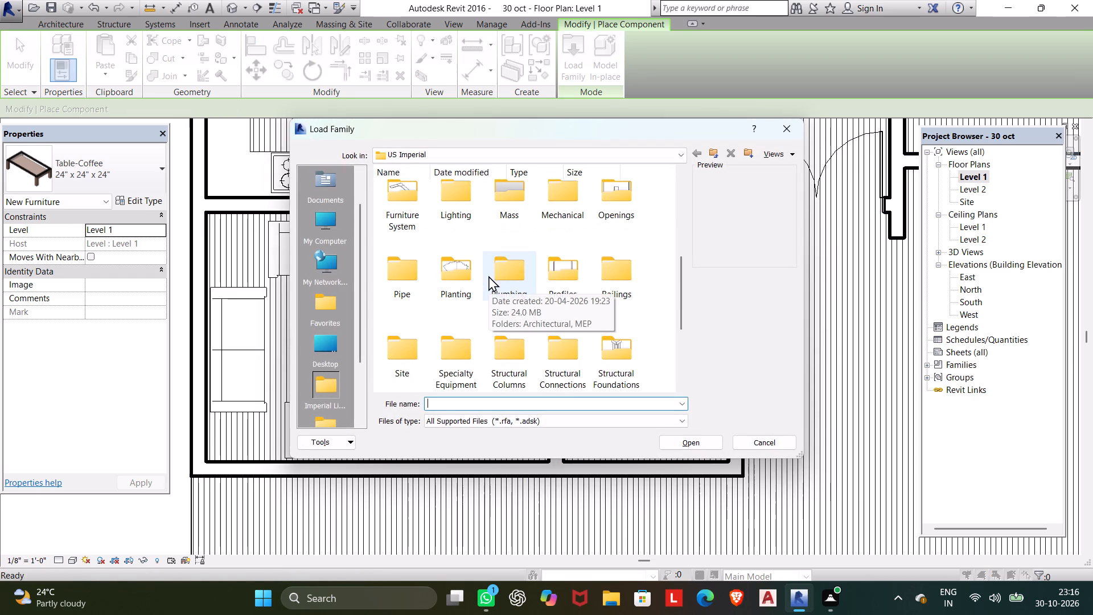
click(463, 276)
click(666, 446)
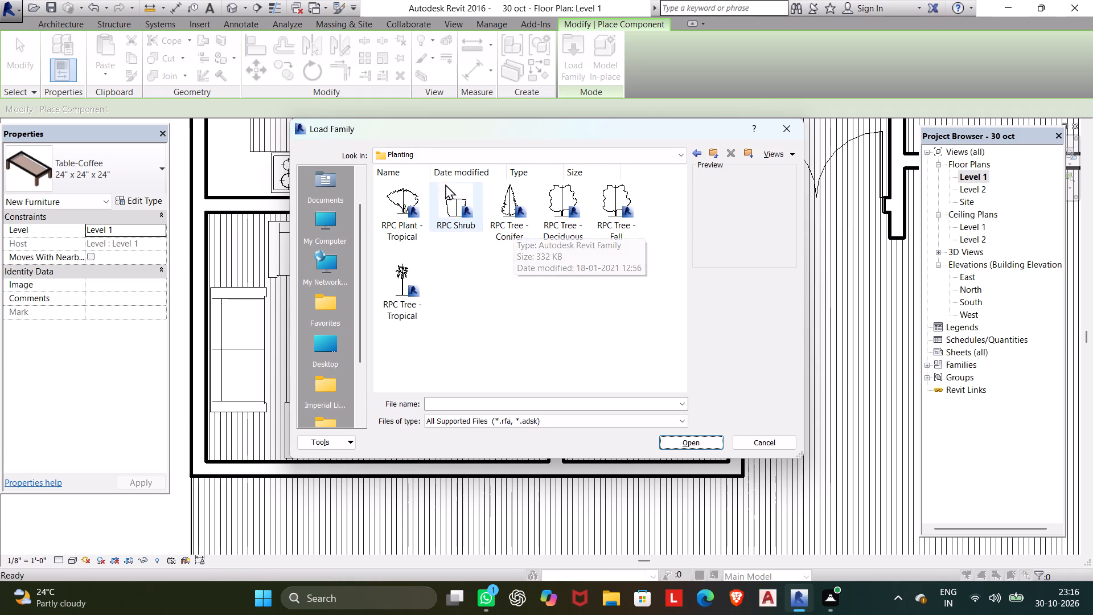
click(570, 170)
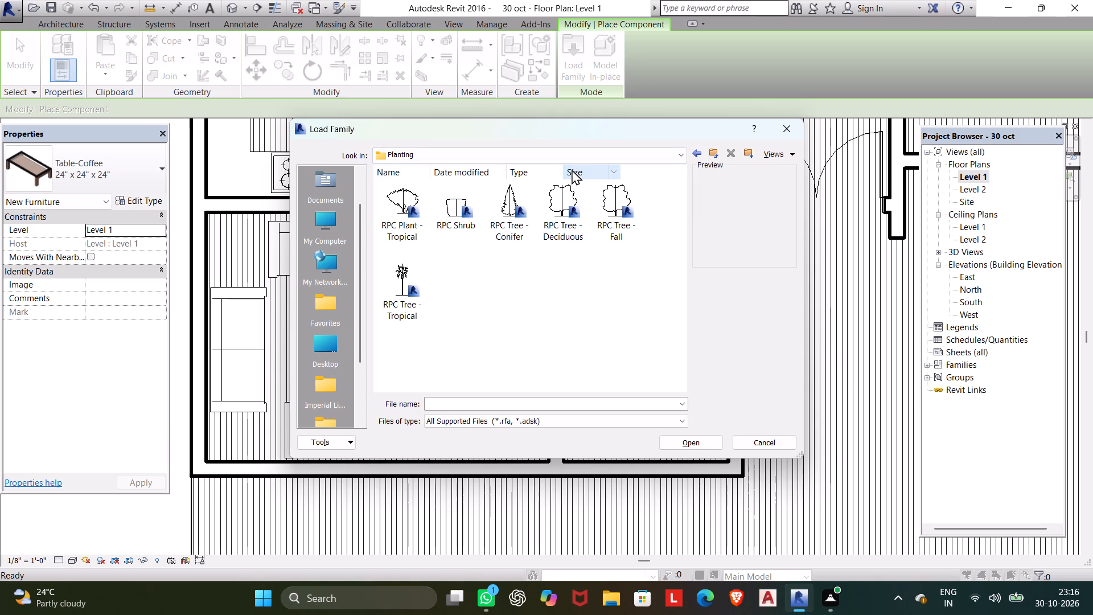
click(408, 286)
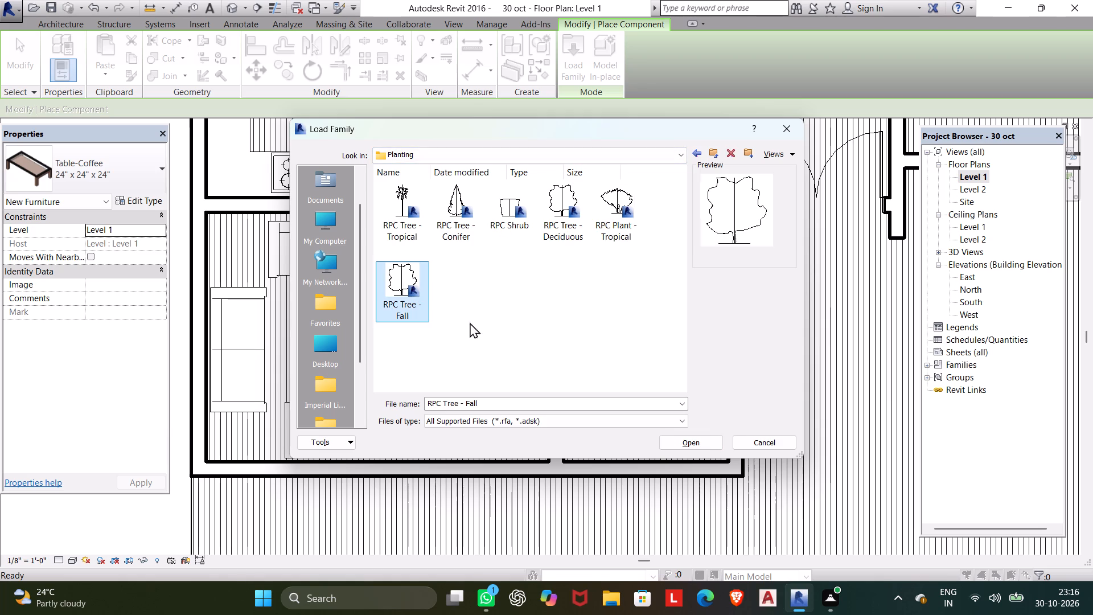
click(702, 443)
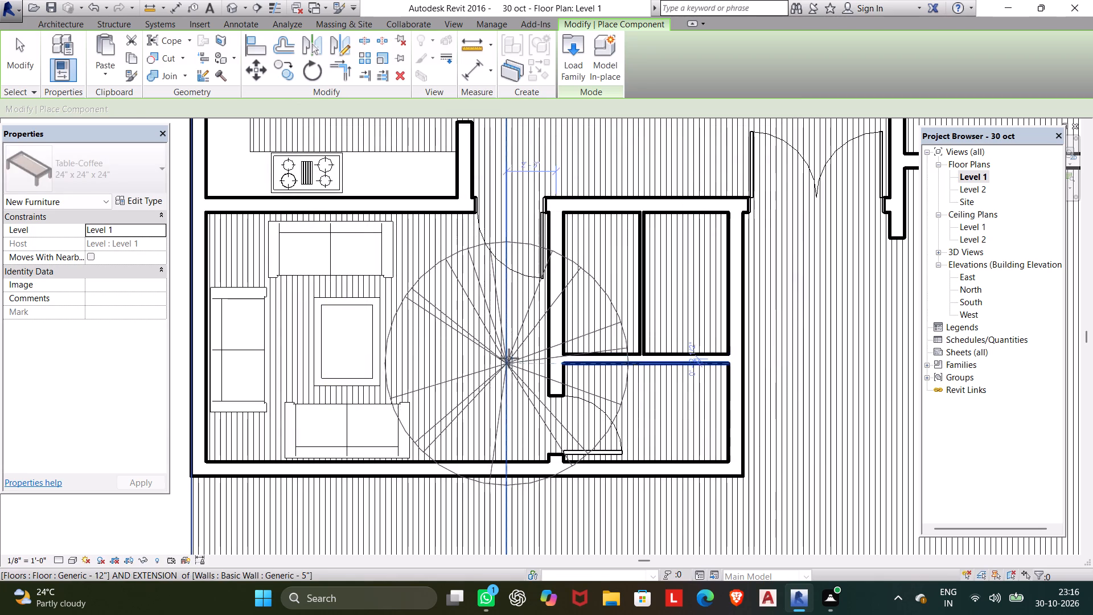
scroll(502, 354, down, 6)
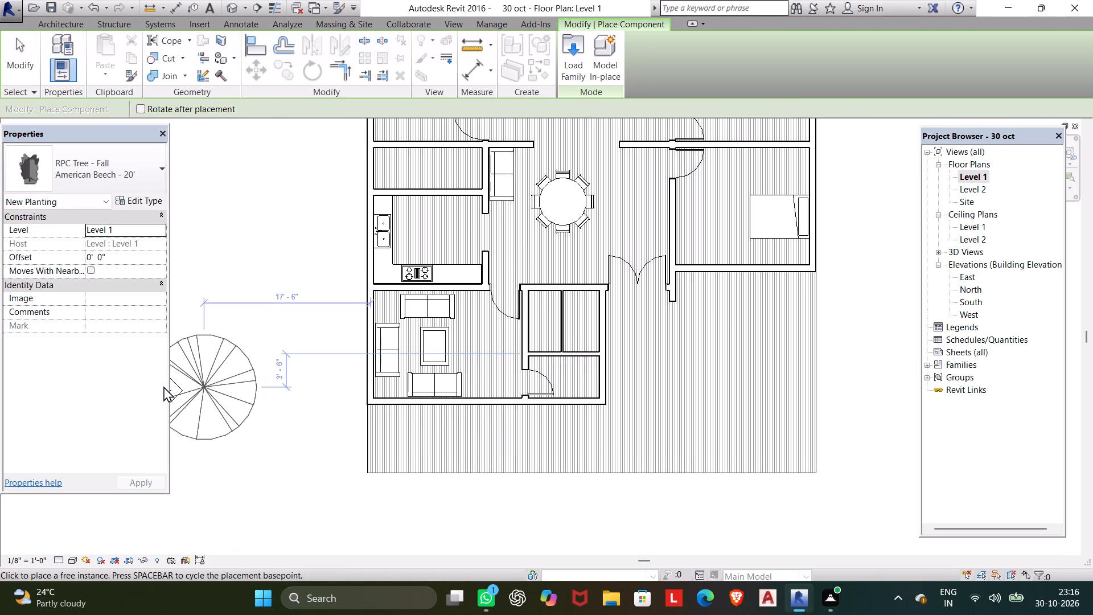
scroll(239, 343, down, 1)
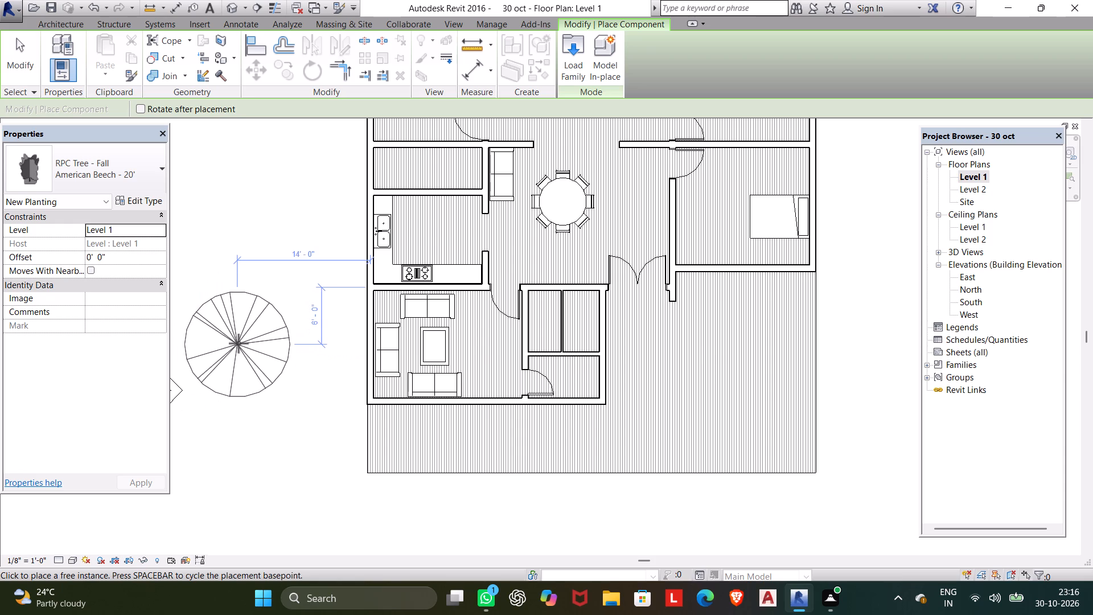
click(237, 342)
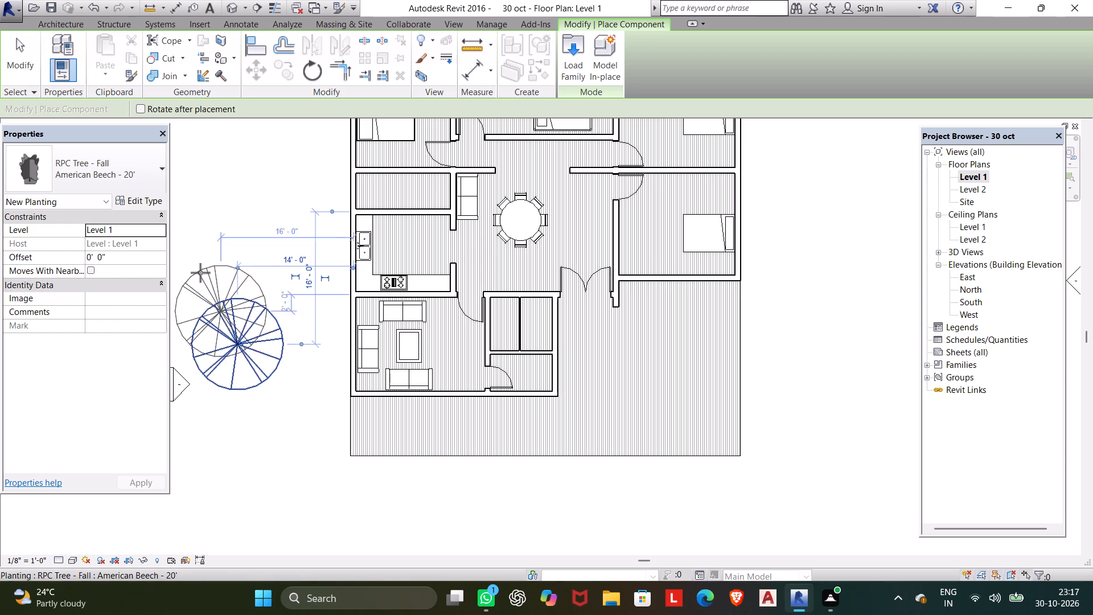
Set the American Beech tree type's height to 3'.
click(145, 195)
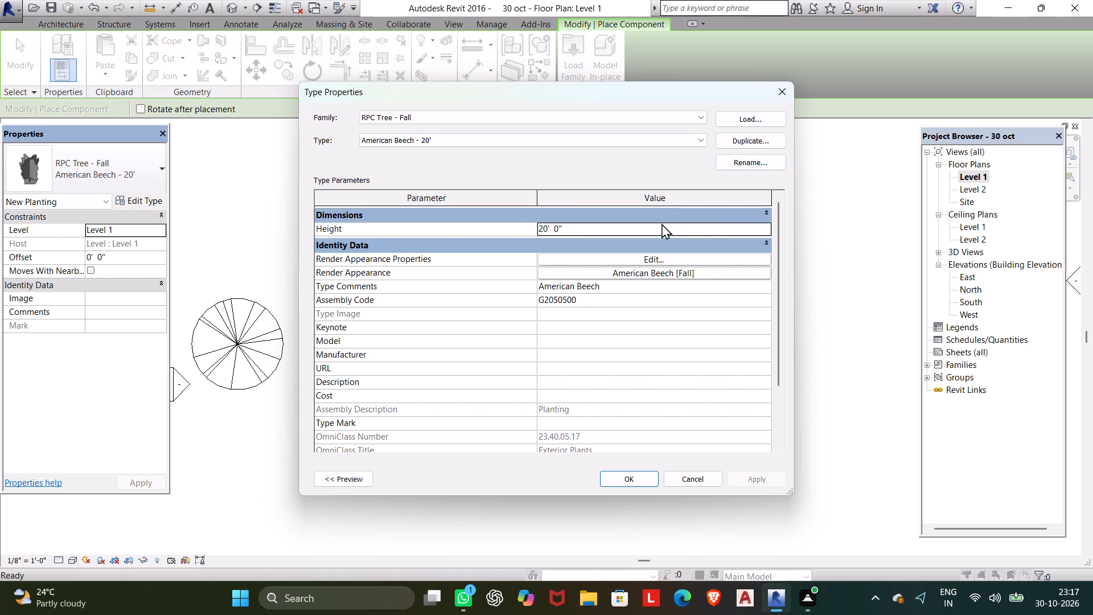
click(669, 263)
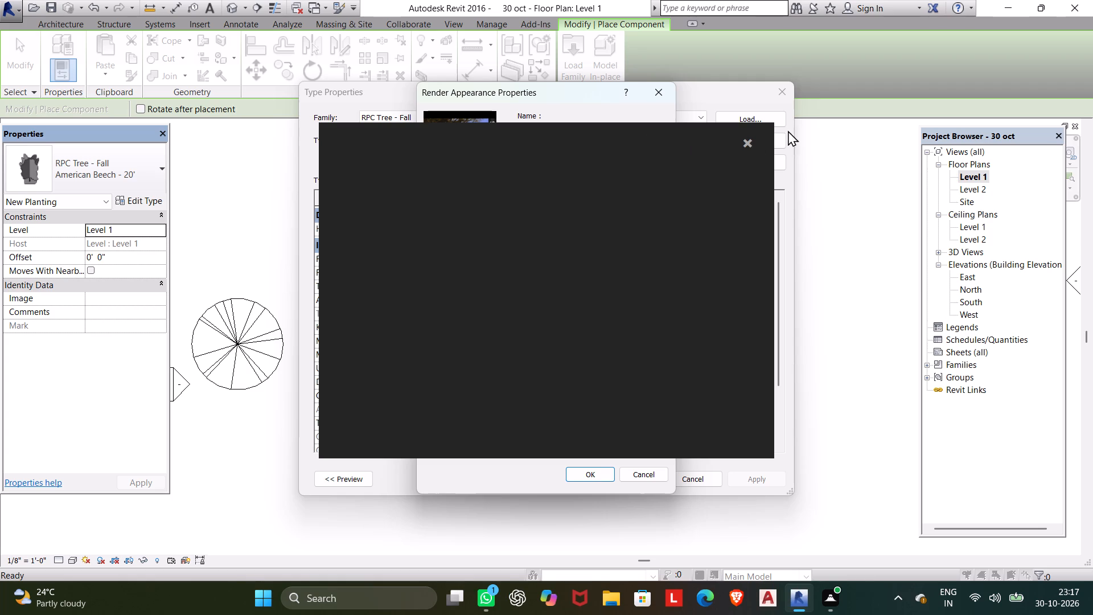
click(751, 140)
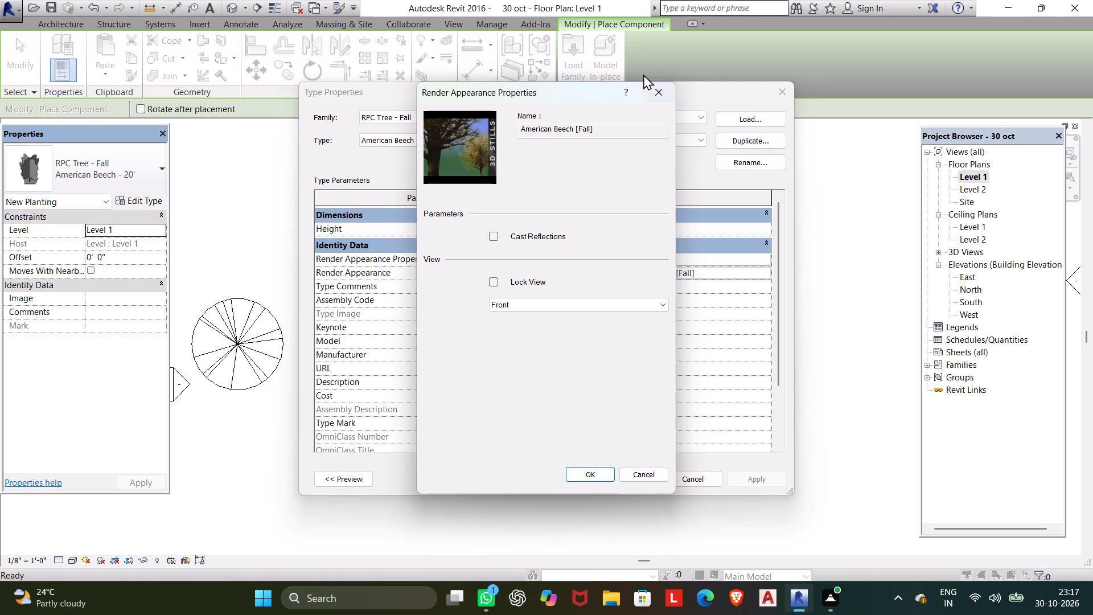
click(660, 95)
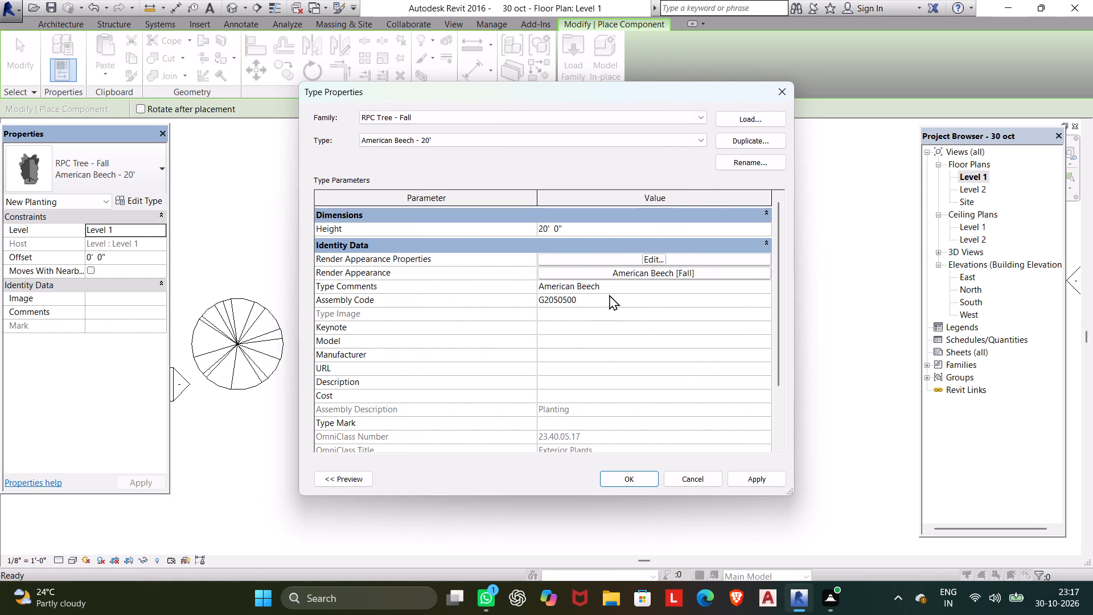
click(654, 261)
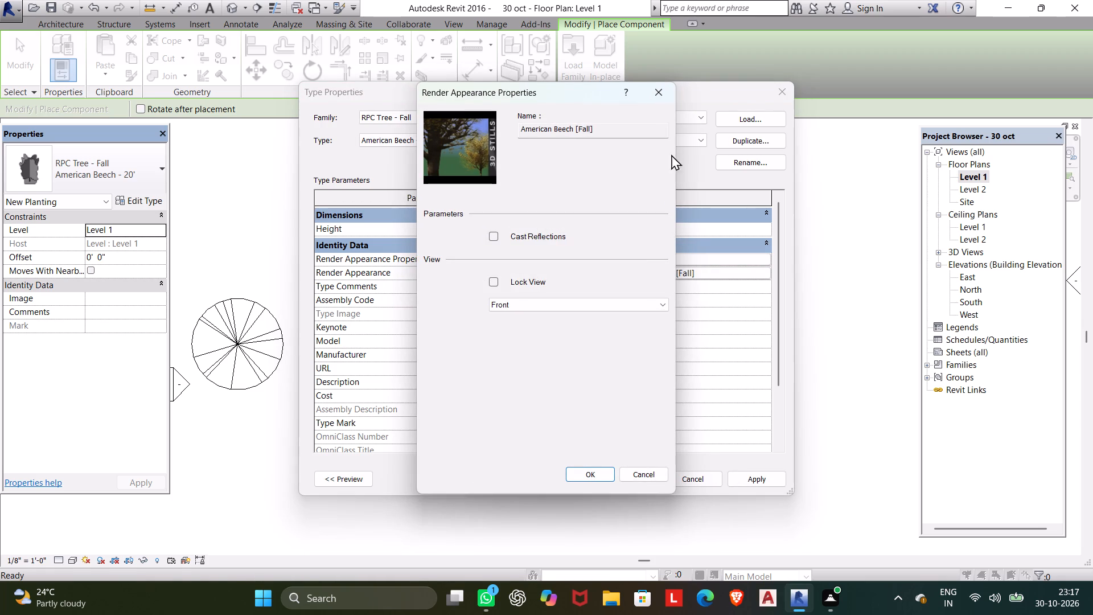
click(668, 99)
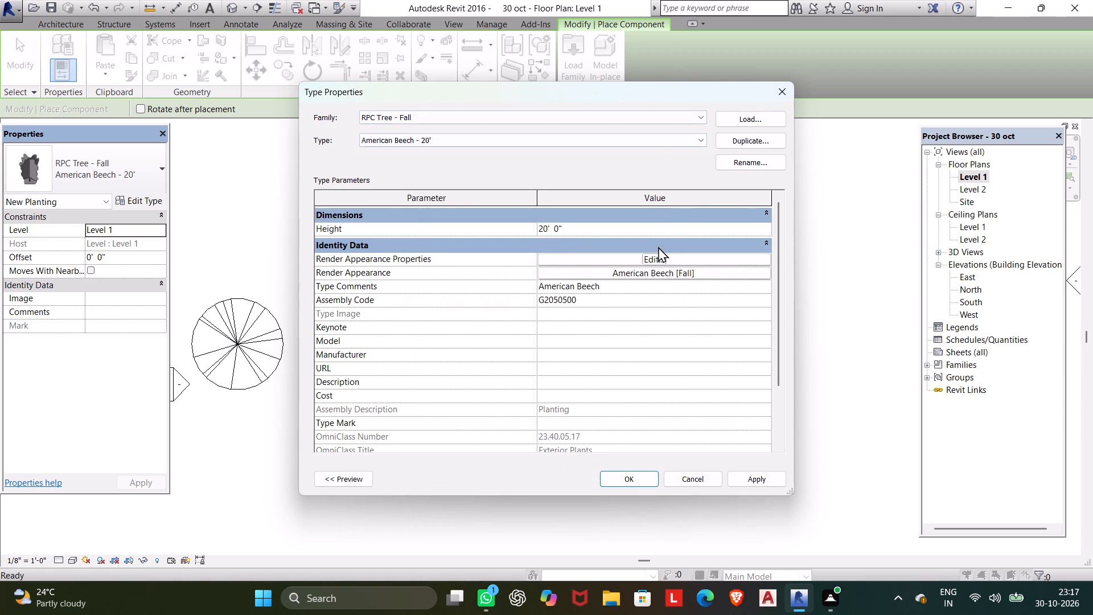
click(569, 231)
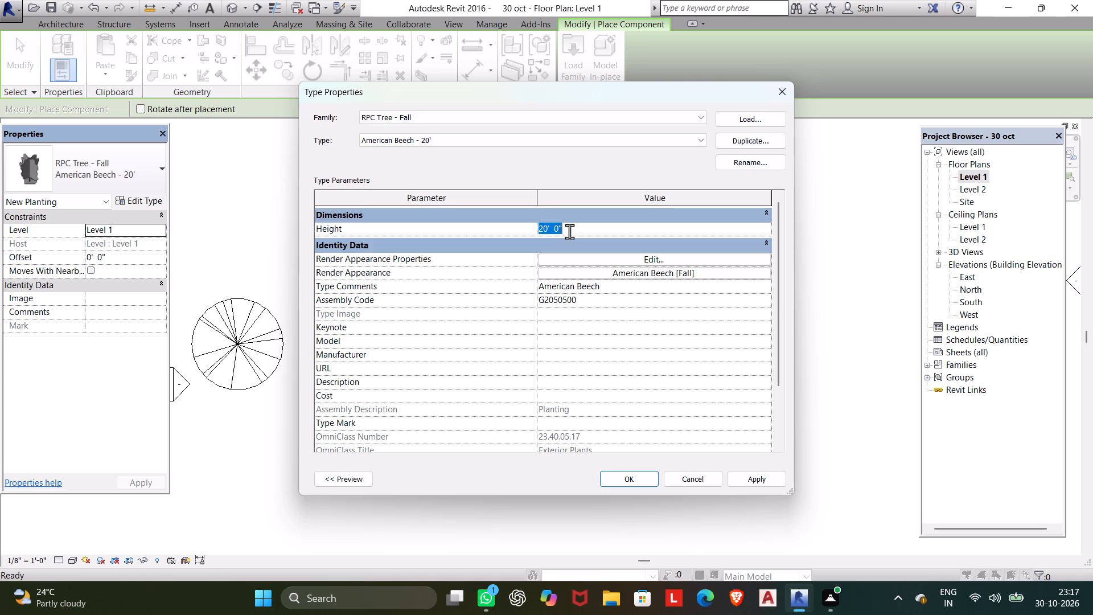
text(3')
click(630, 475)
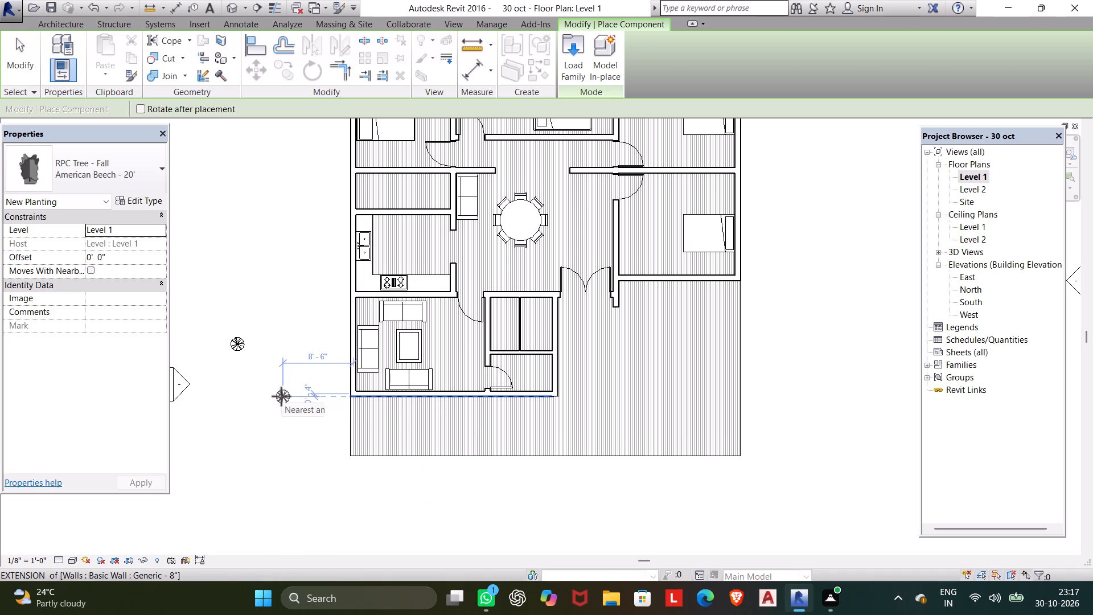
key(Escape)
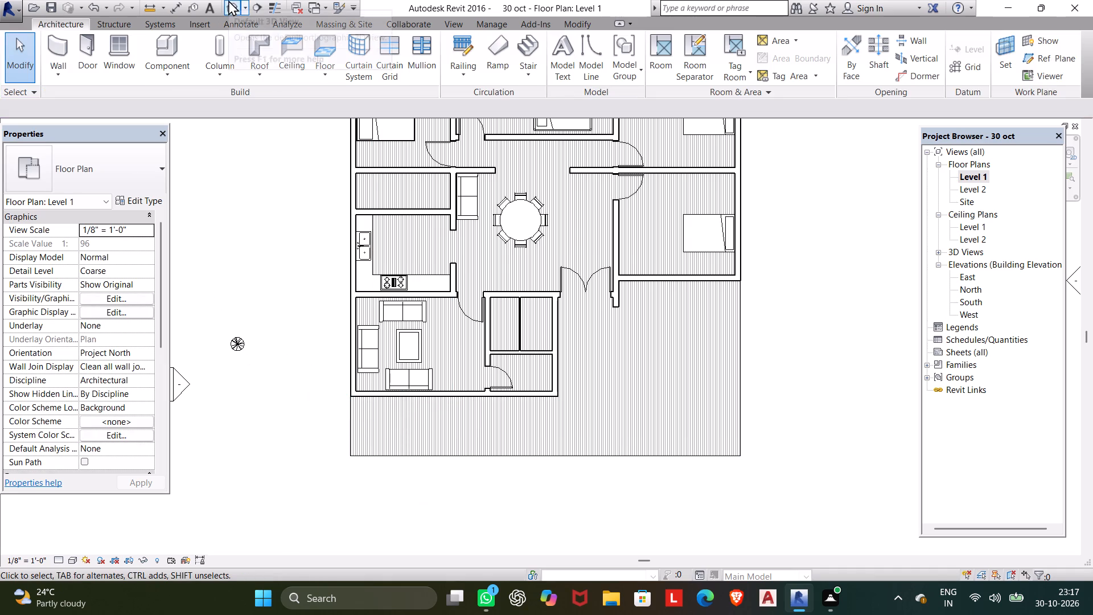
Open the 3D view and examine the beech tree beside the house from a lower angle.
click(228, 0)
scroll(289, 350, down, 1)
middle_drag(290, 350, 360, 319)
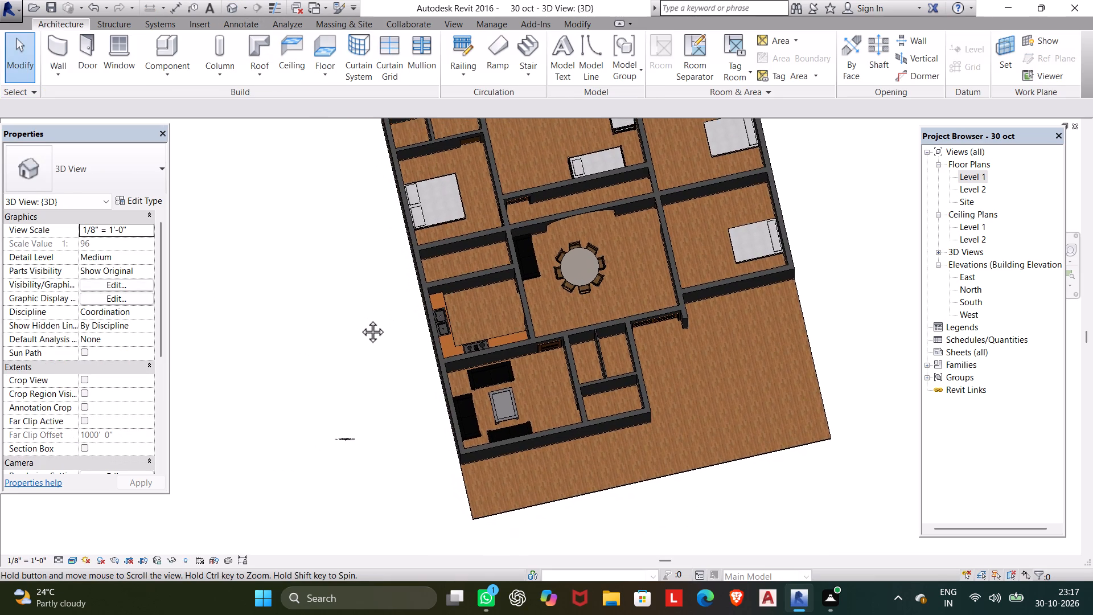
middle_drag(360, 319, 367, 14)
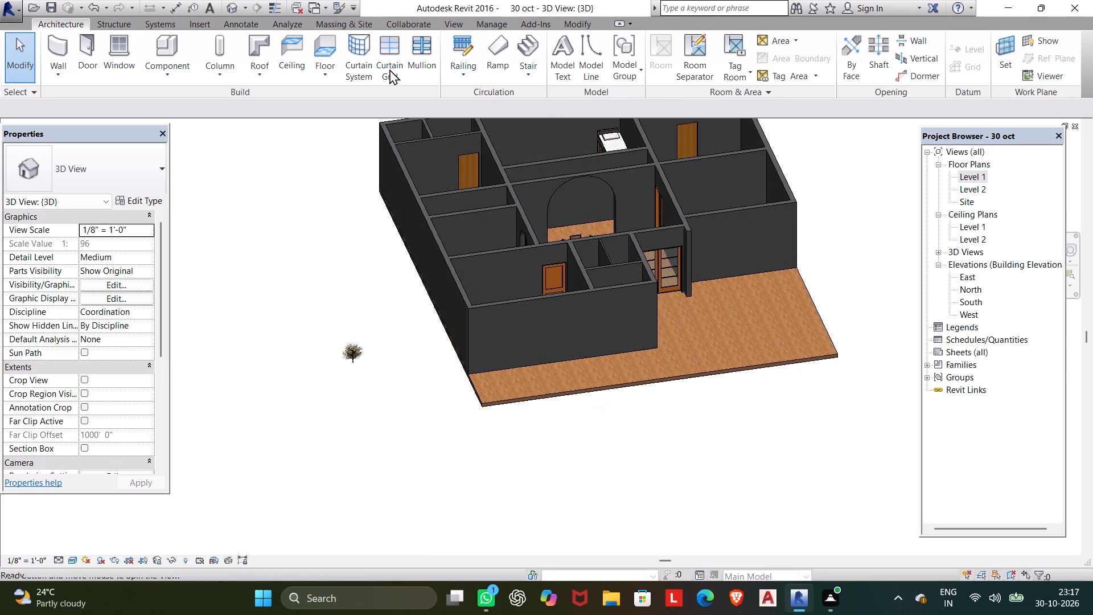
Delete the American Beech tree standing beside the house in the 3D view.
shift+scroll(347, 381, up, 16)
shift+middle_drag(347, 380, 350, 358)
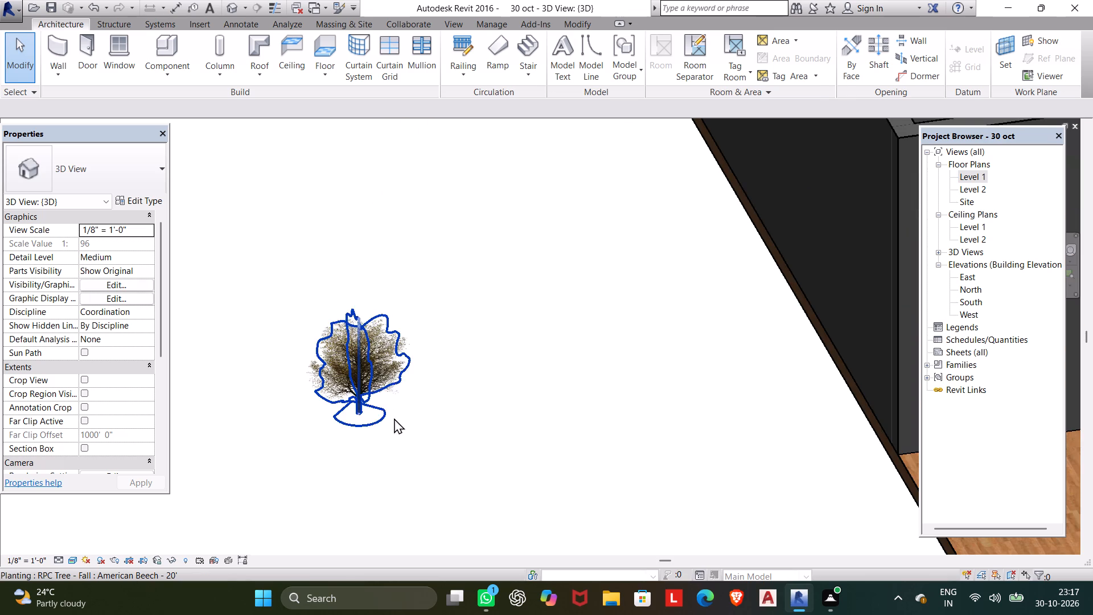
shift+middle_drag(411, 432, 400, 461)
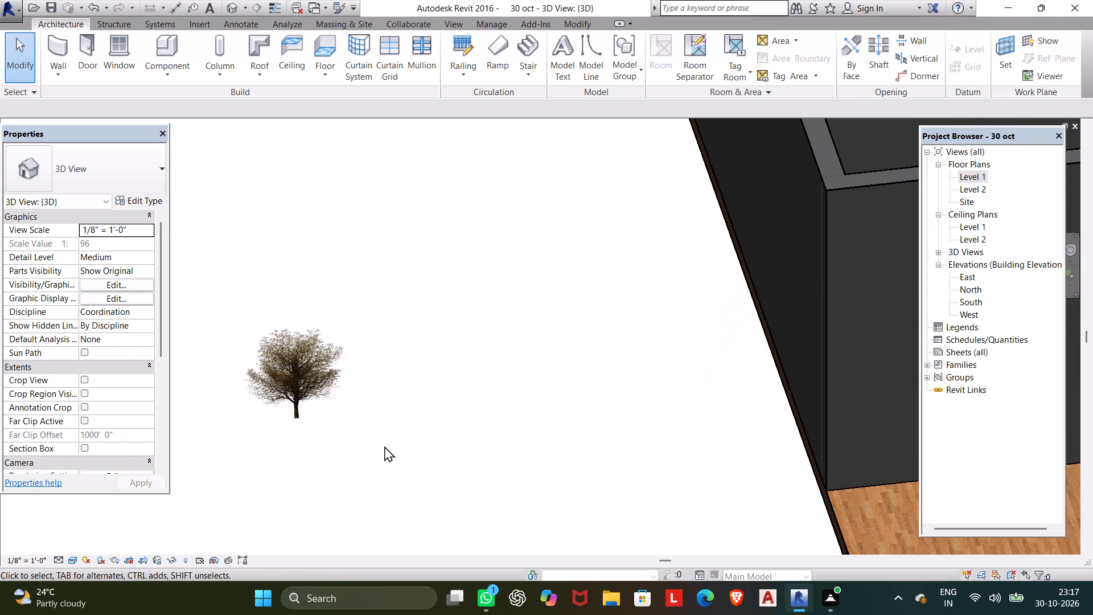
drag(384, 446, 250, 310)
key(Delete)
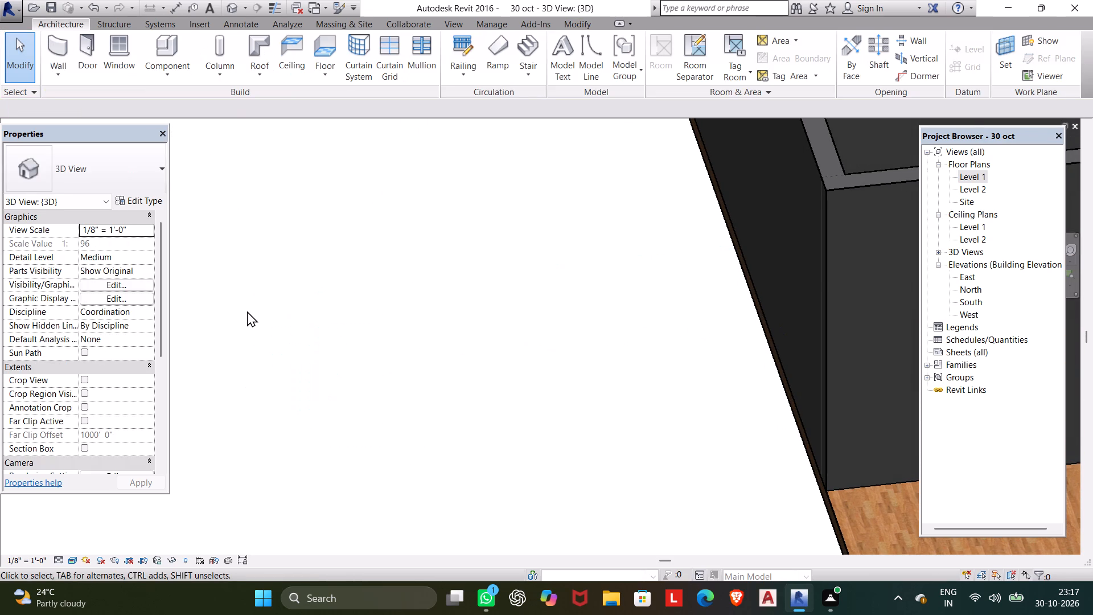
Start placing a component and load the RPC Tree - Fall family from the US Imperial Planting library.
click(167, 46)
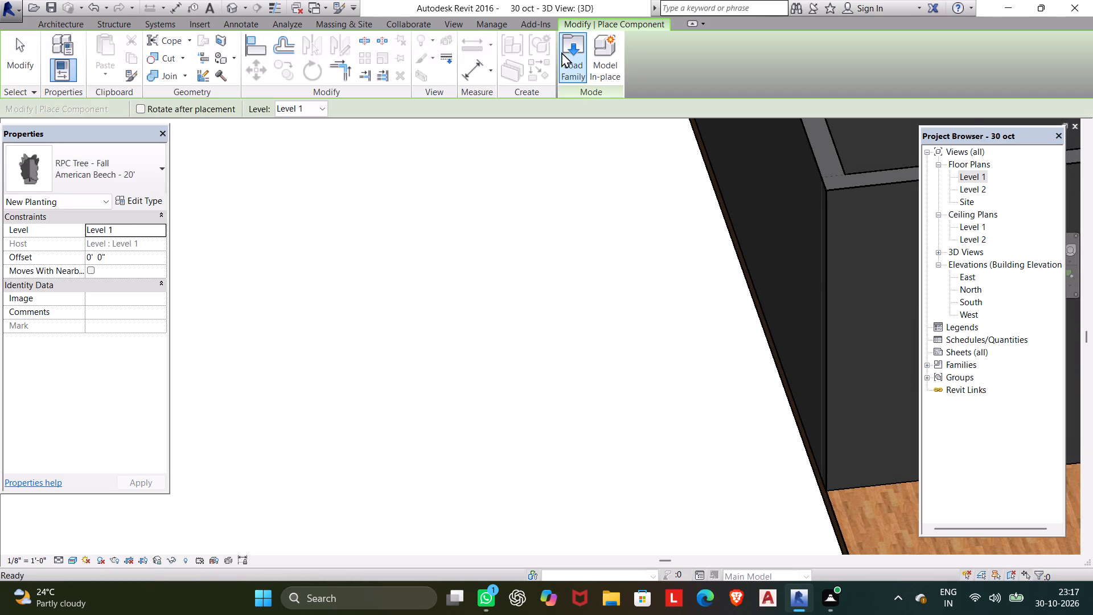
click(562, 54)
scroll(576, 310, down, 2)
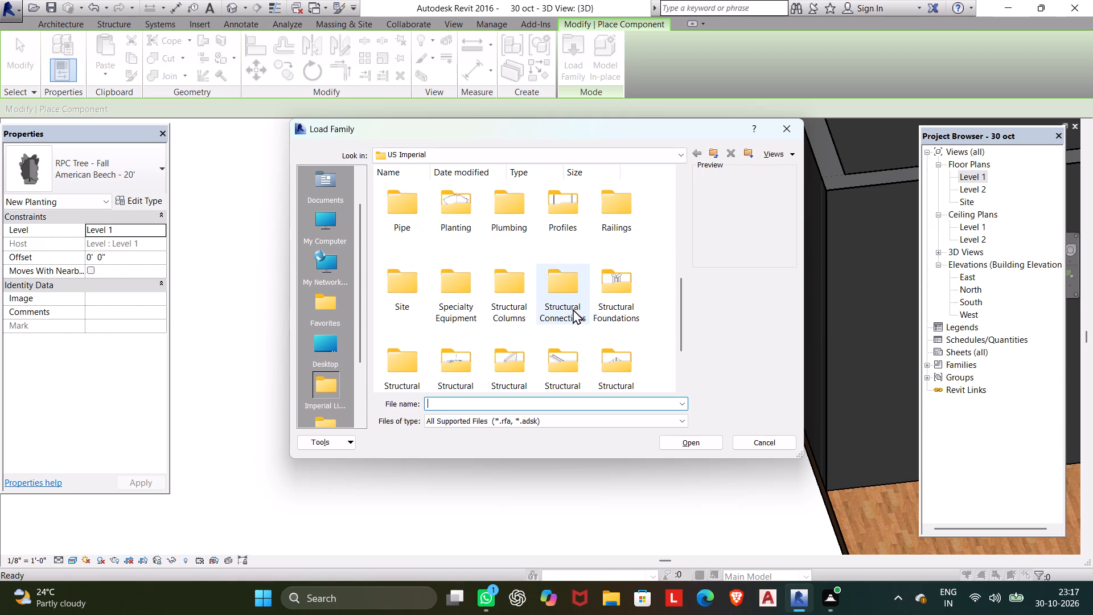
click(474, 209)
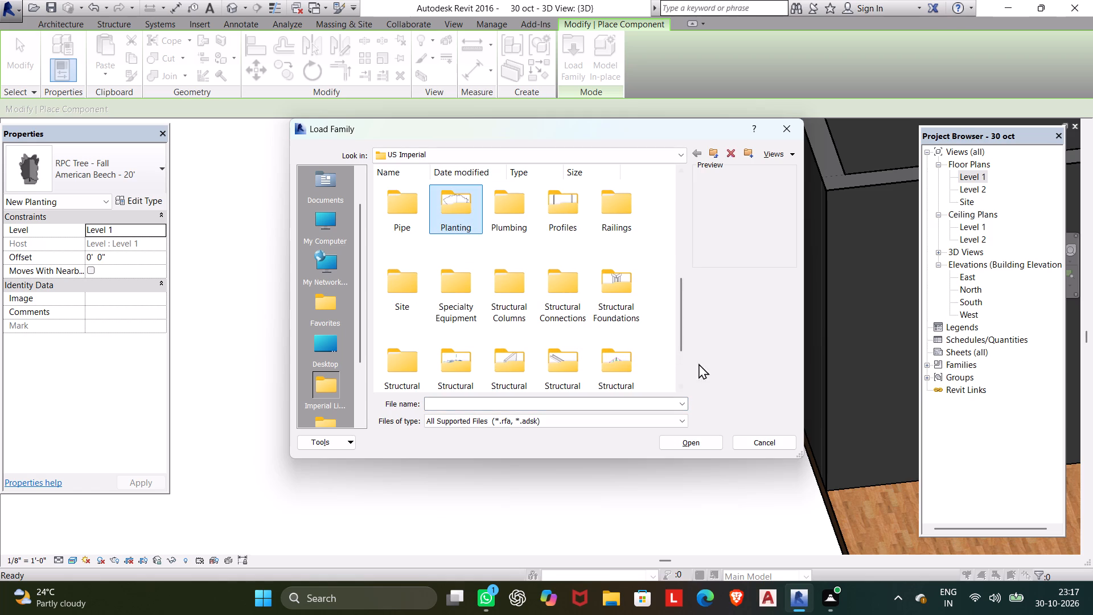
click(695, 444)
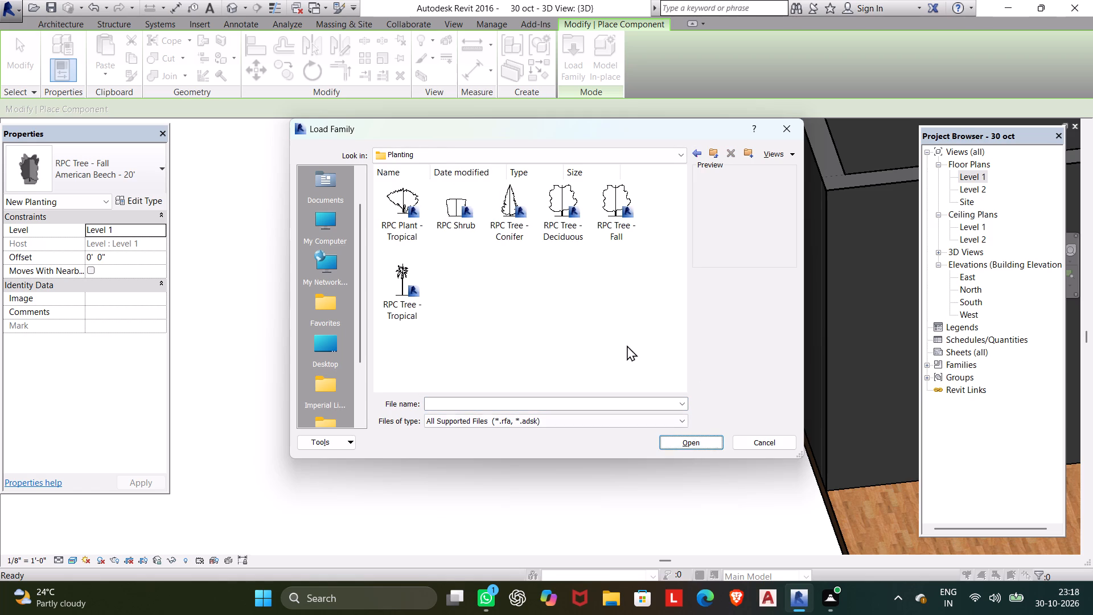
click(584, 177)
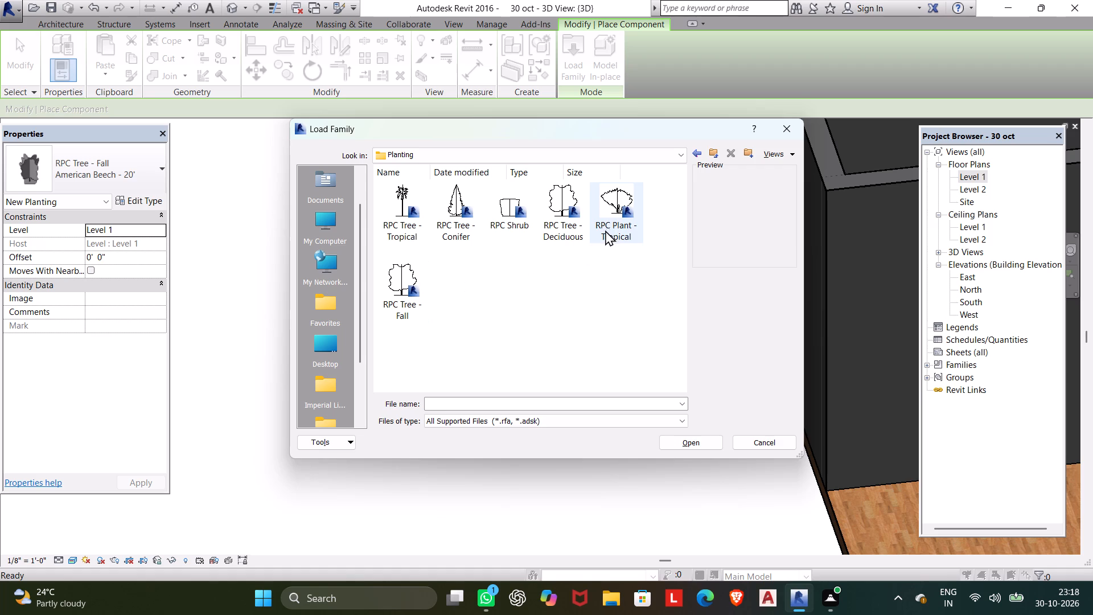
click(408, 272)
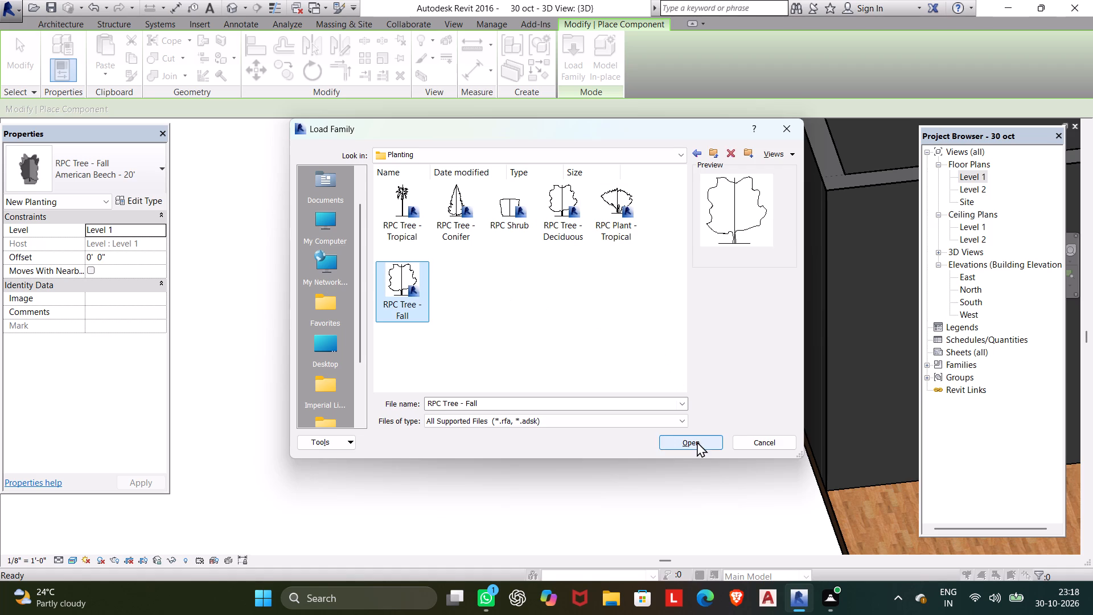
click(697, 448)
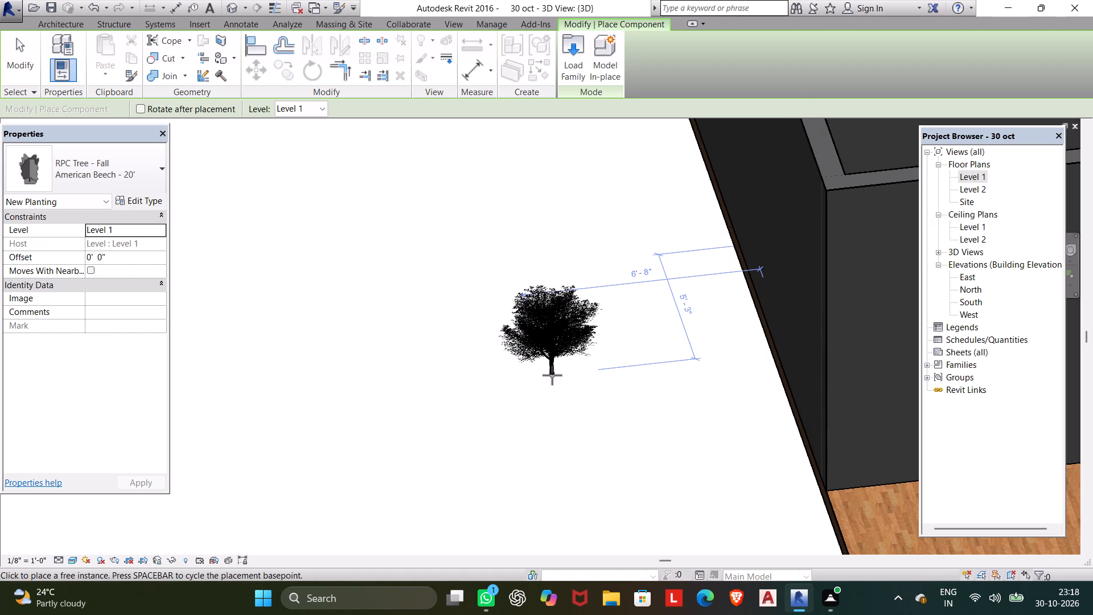
Load the RPC Plant - Tropical family from the US Imperial Planting library.
click(570, 48)
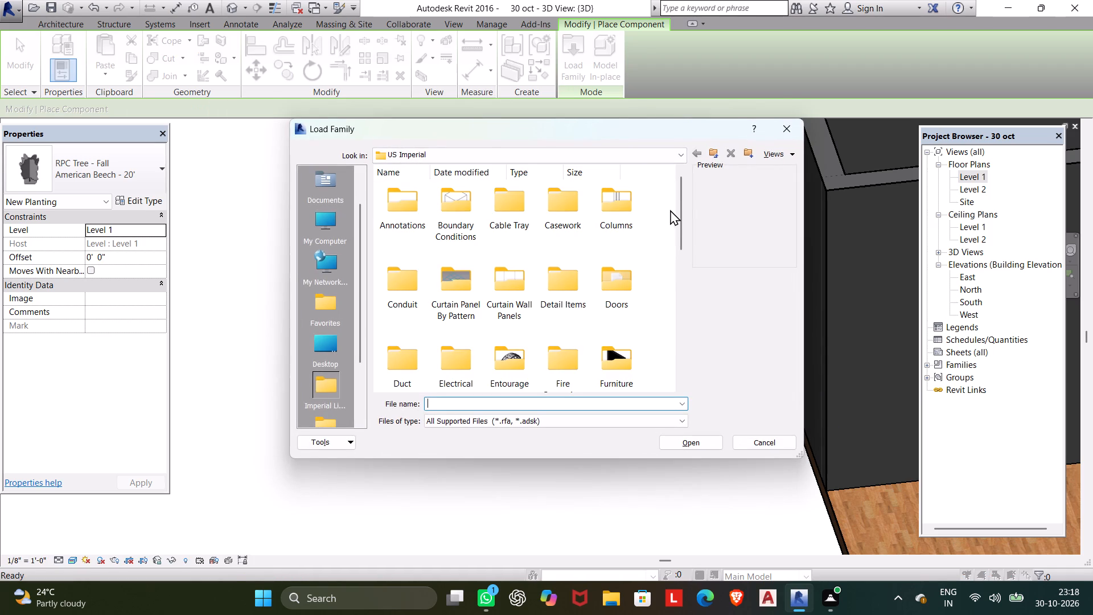
scroll(609, 273, down, 2)
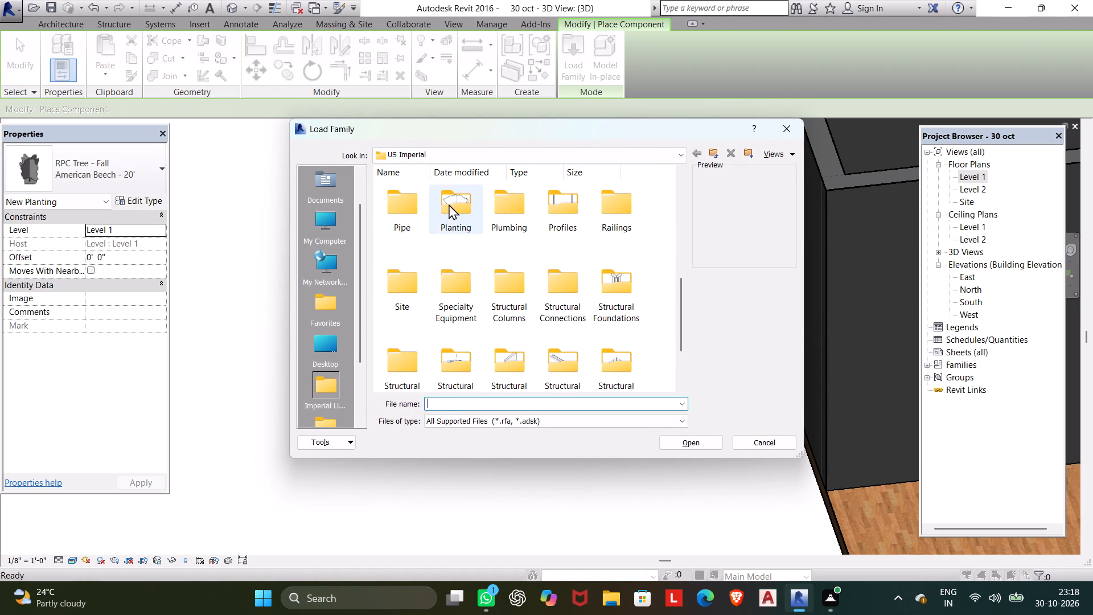
click(449, 203)
click(689, 446)
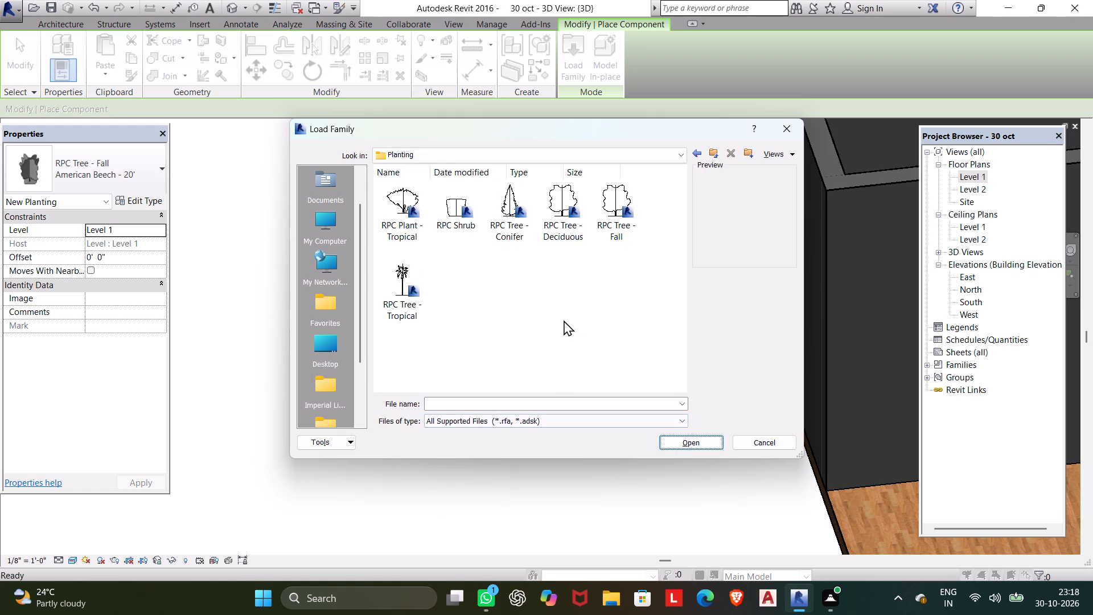
click(391, 194)
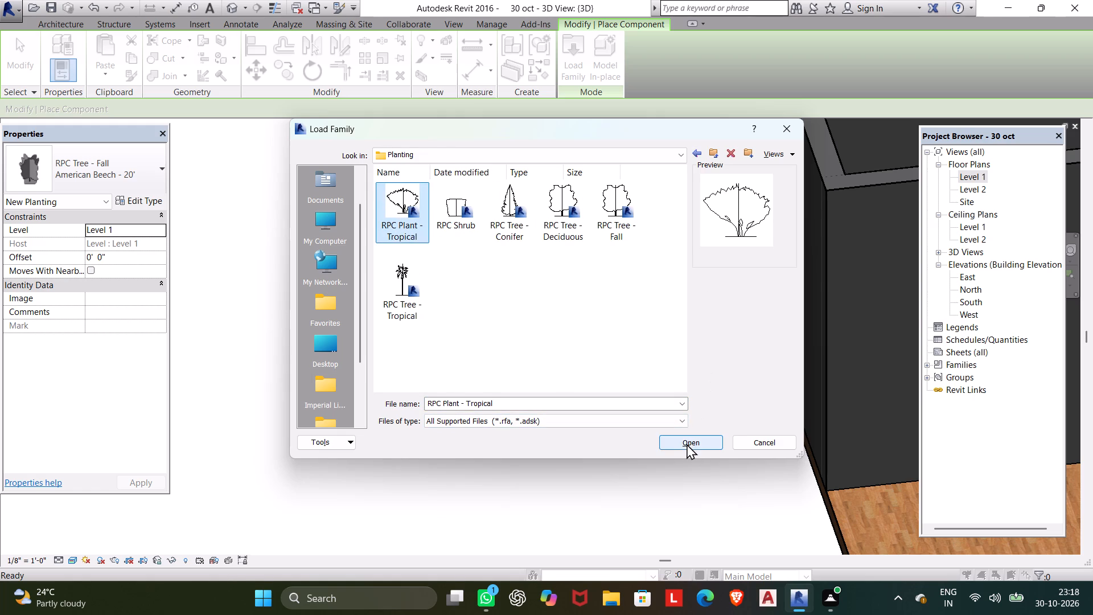
click(687, 445)
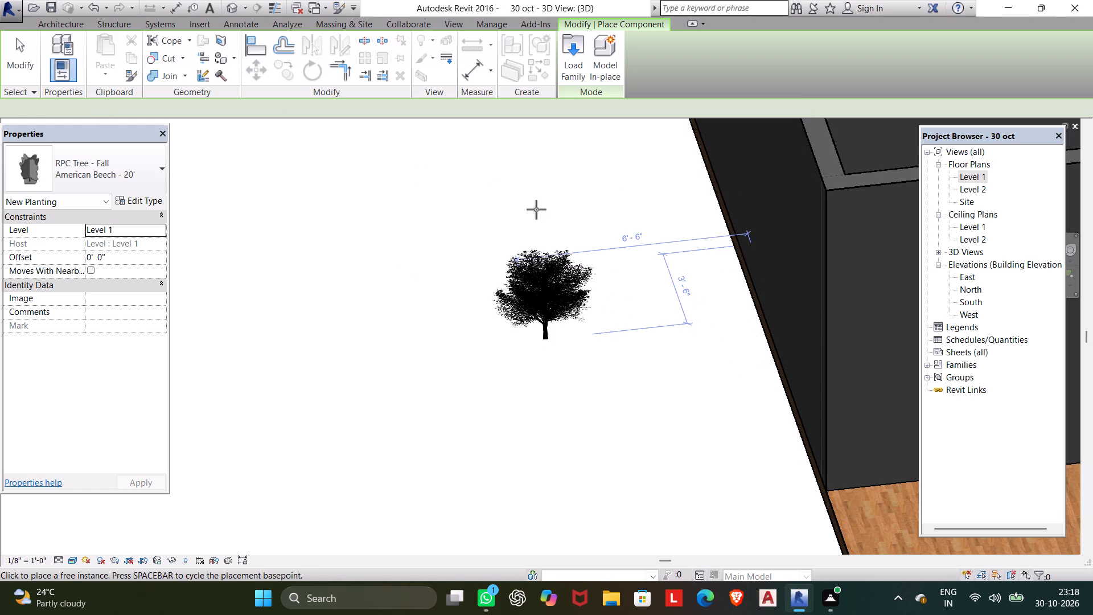
Load the RPC Shrub family from the US Imperial Planting library.
click(580, 59)
scroll(543, 300, down, 5)
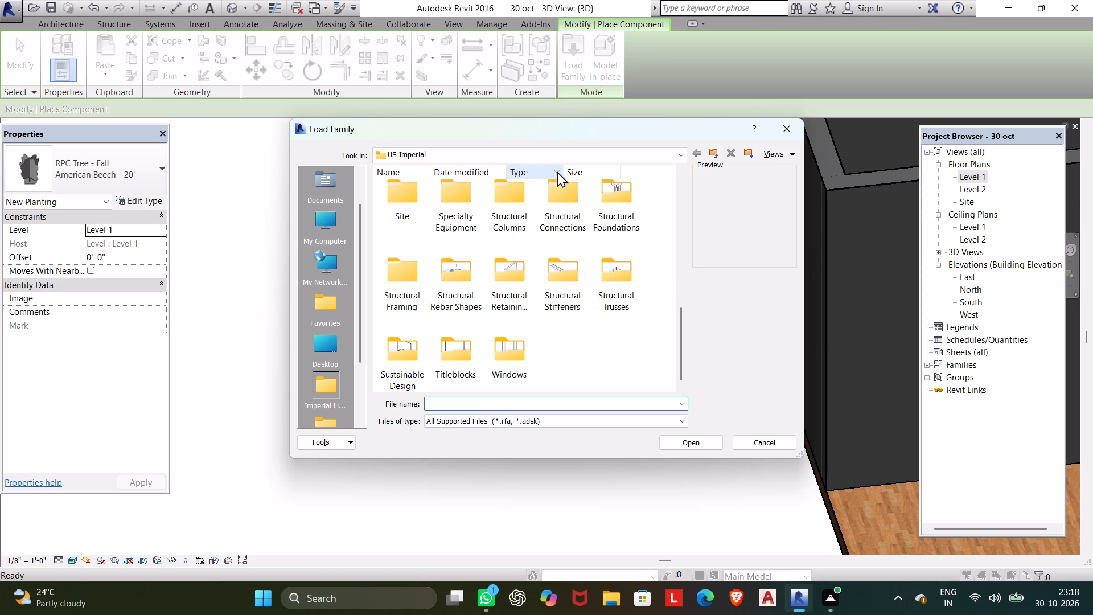
scroll(446, 261, up, 1)
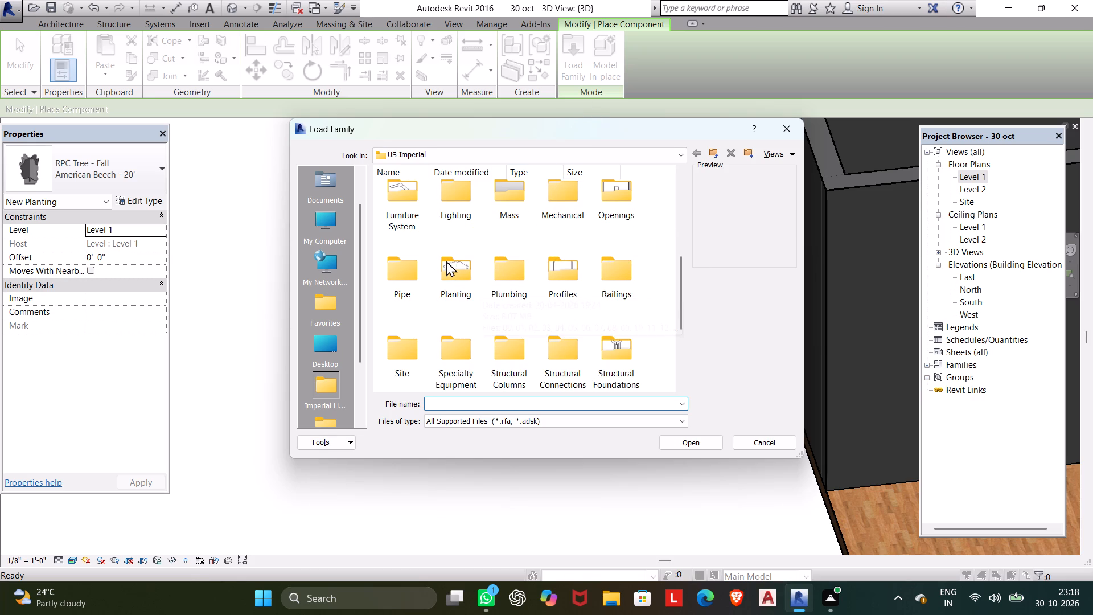
click(462, 262)
click(462, 262)
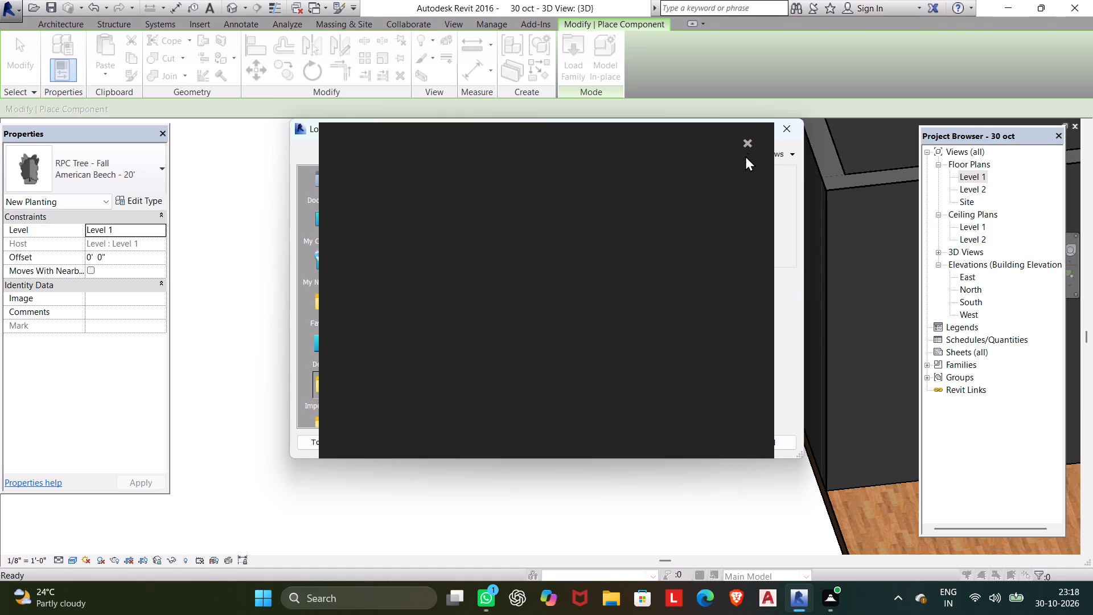
click(746, 145)
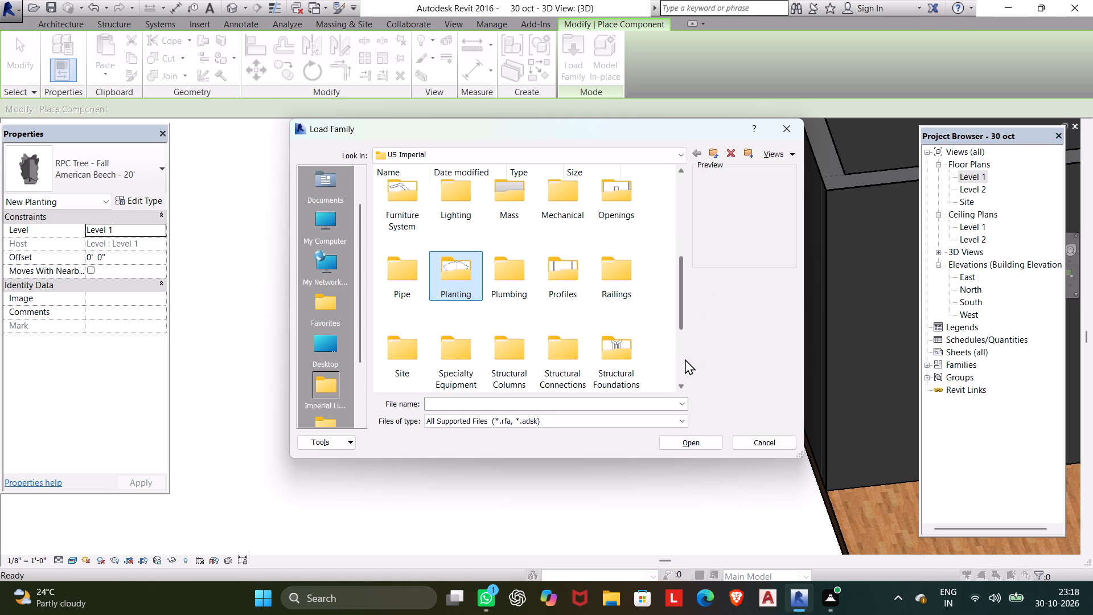
click(701, 438)
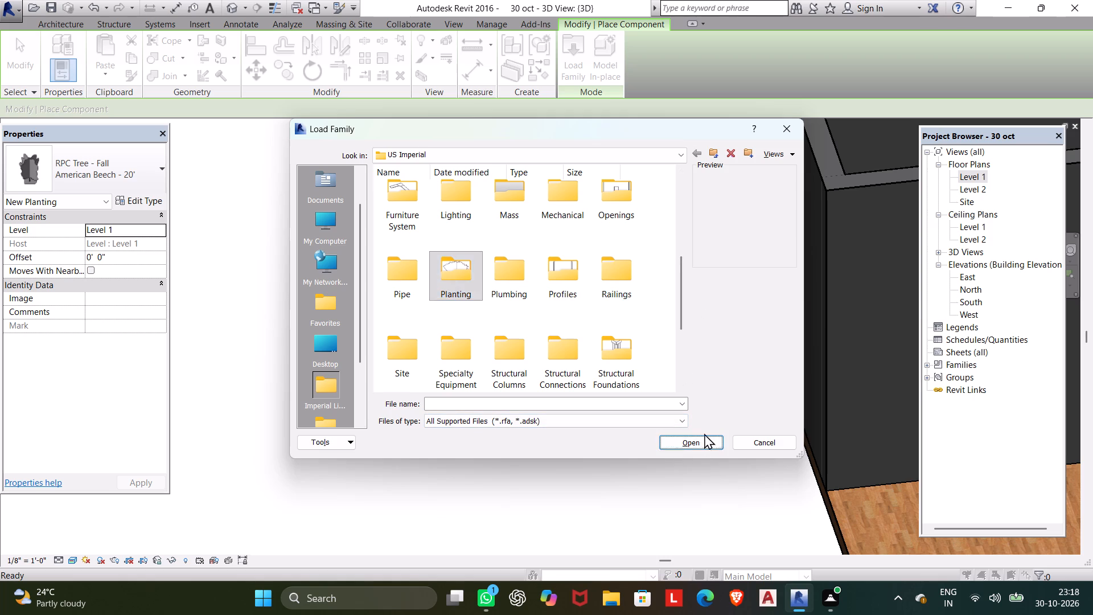
click(447, 207)
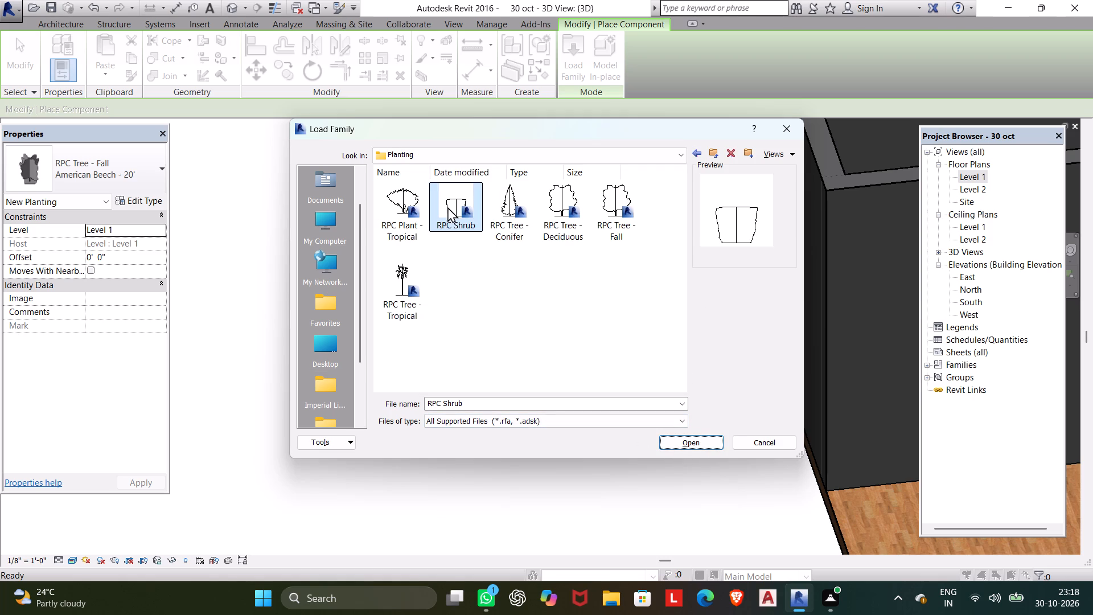
click(667, 450)
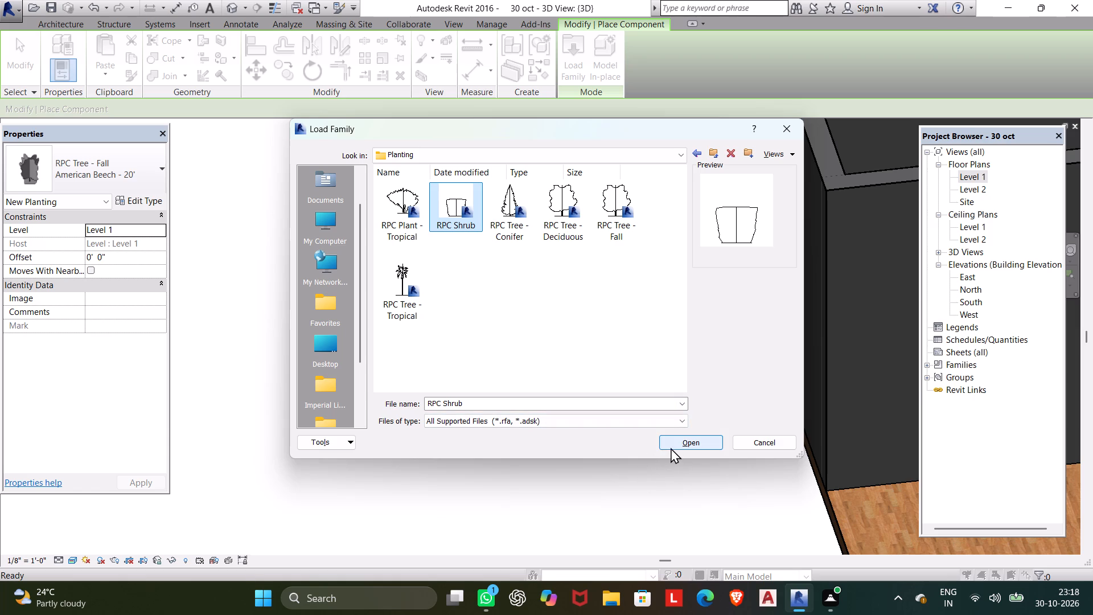
click(671, 446)
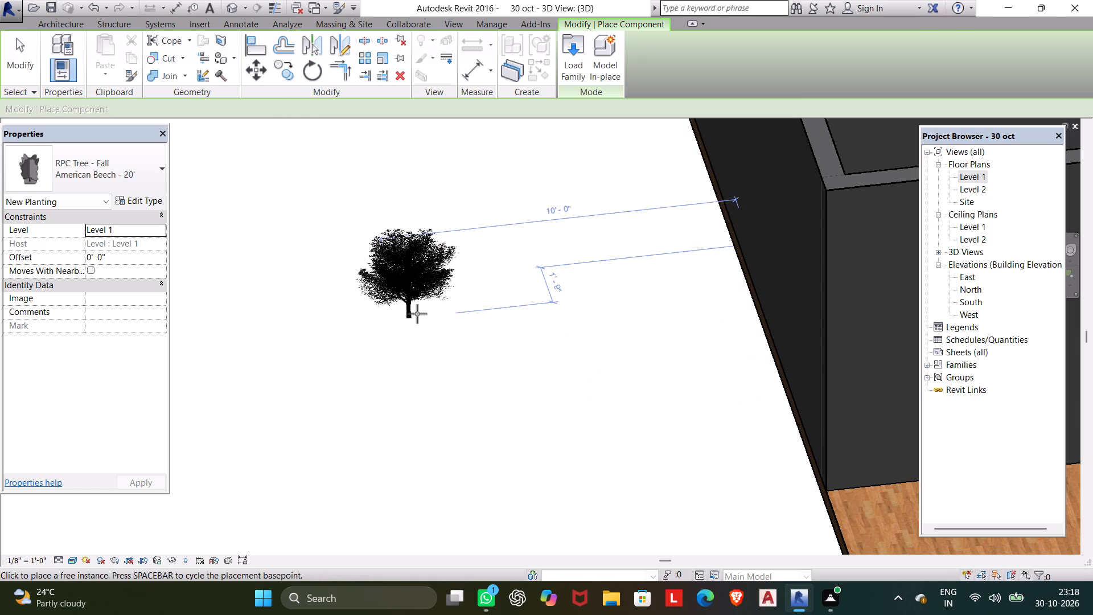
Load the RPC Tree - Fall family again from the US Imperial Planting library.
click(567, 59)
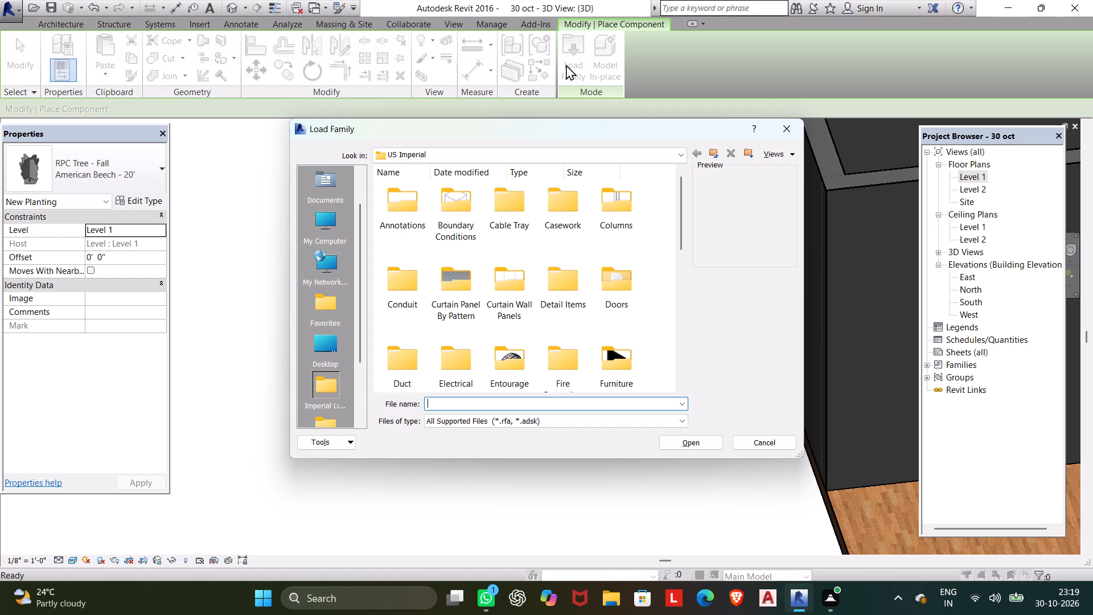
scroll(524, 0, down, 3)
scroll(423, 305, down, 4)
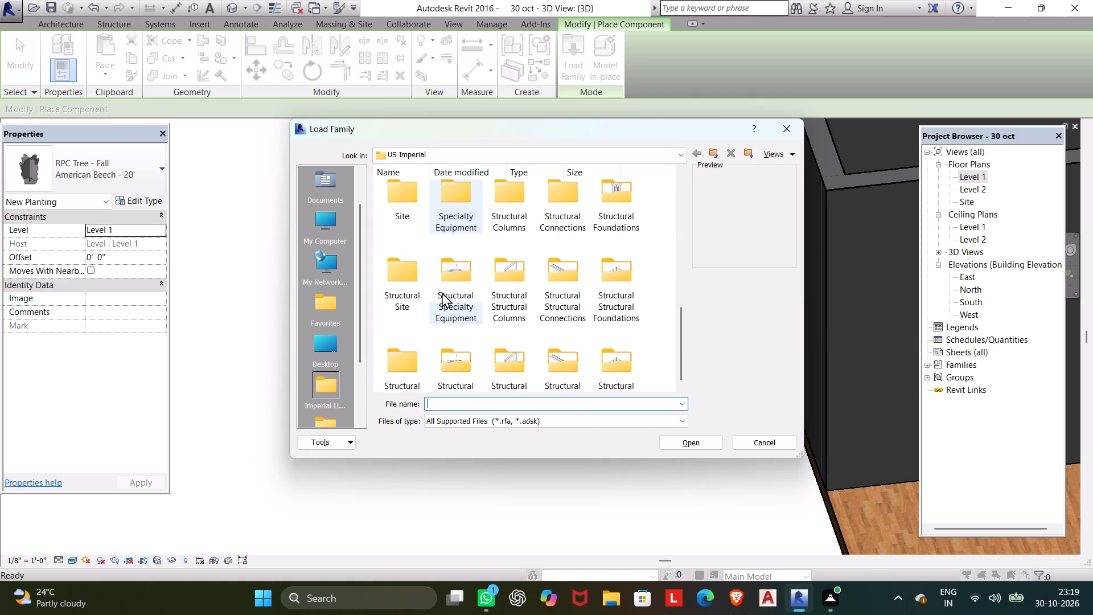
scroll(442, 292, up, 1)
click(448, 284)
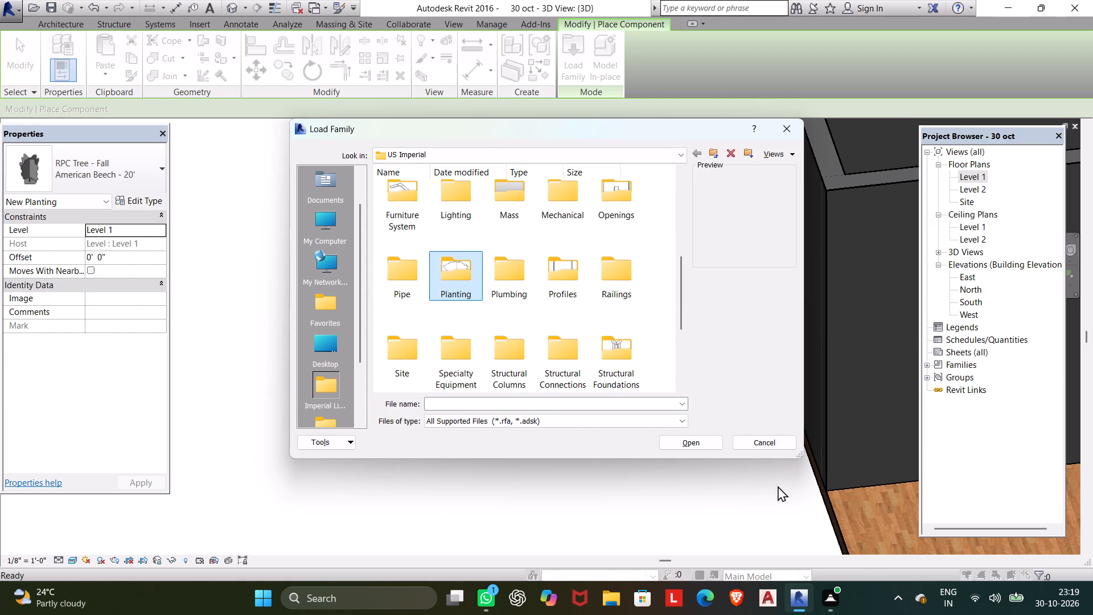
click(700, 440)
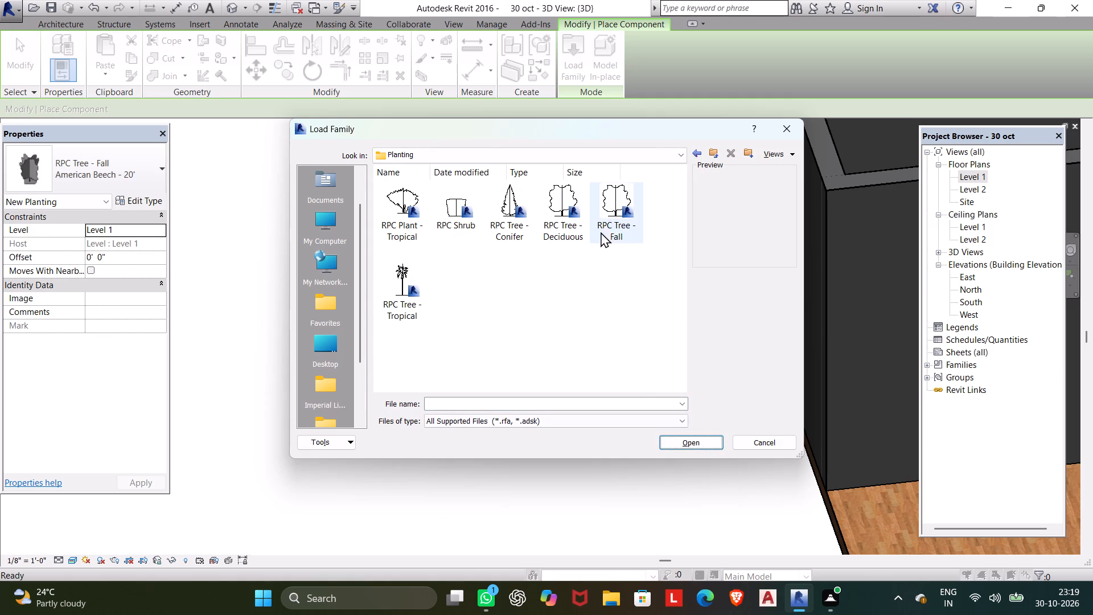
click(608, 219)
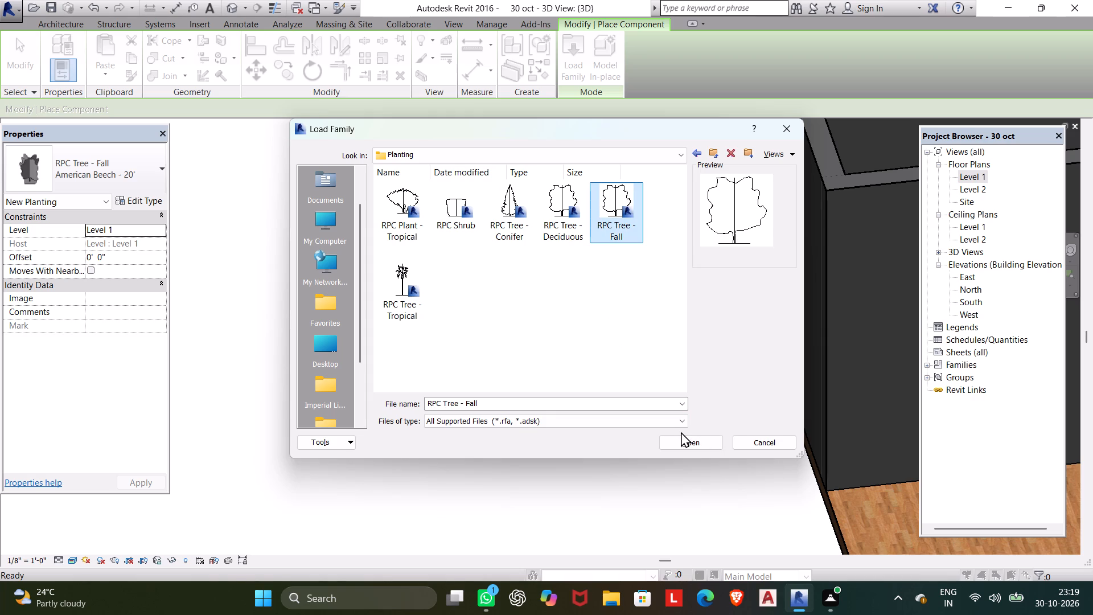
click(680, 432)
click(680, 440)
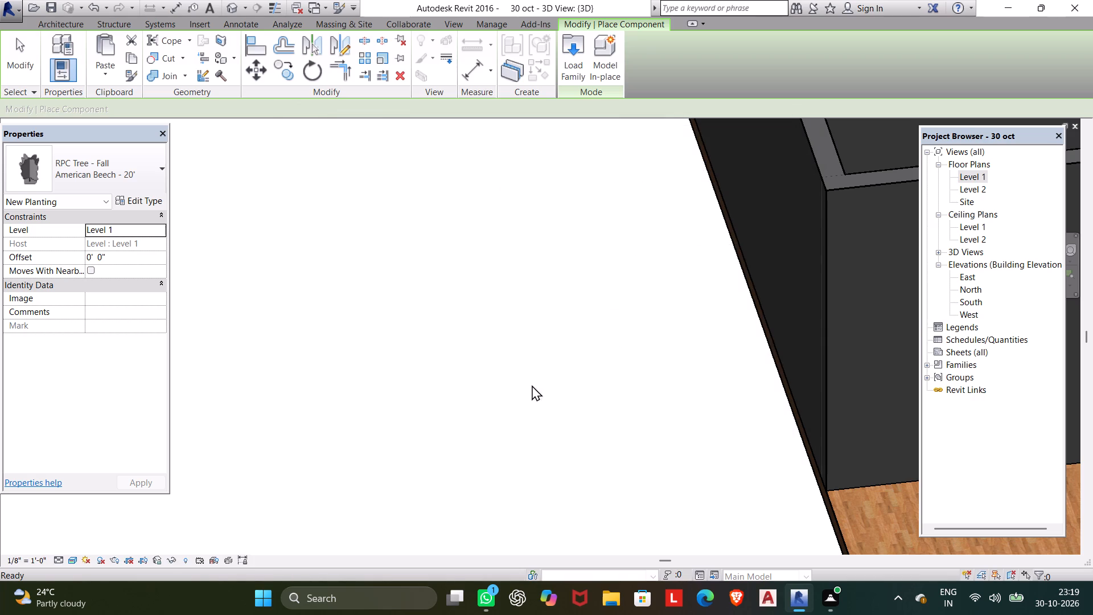
Load the RPC Tree - Conifer planting family and place one Chinese Juniper - 7' on Level 1, about 9' 4" outside the house wall.
click(565, 46)
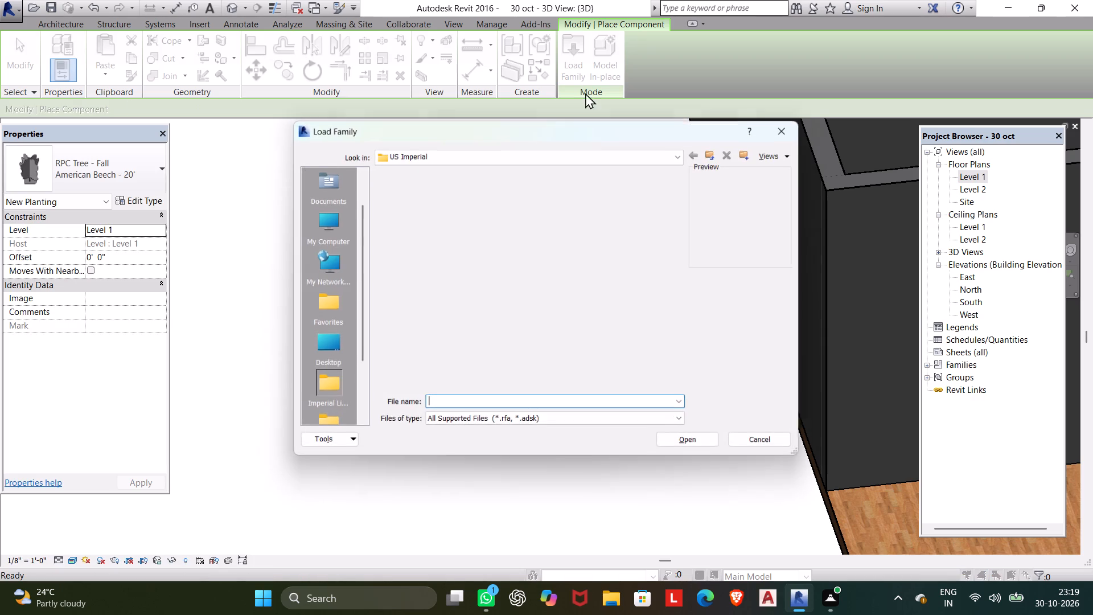
scroll(396, 324, down, 3)
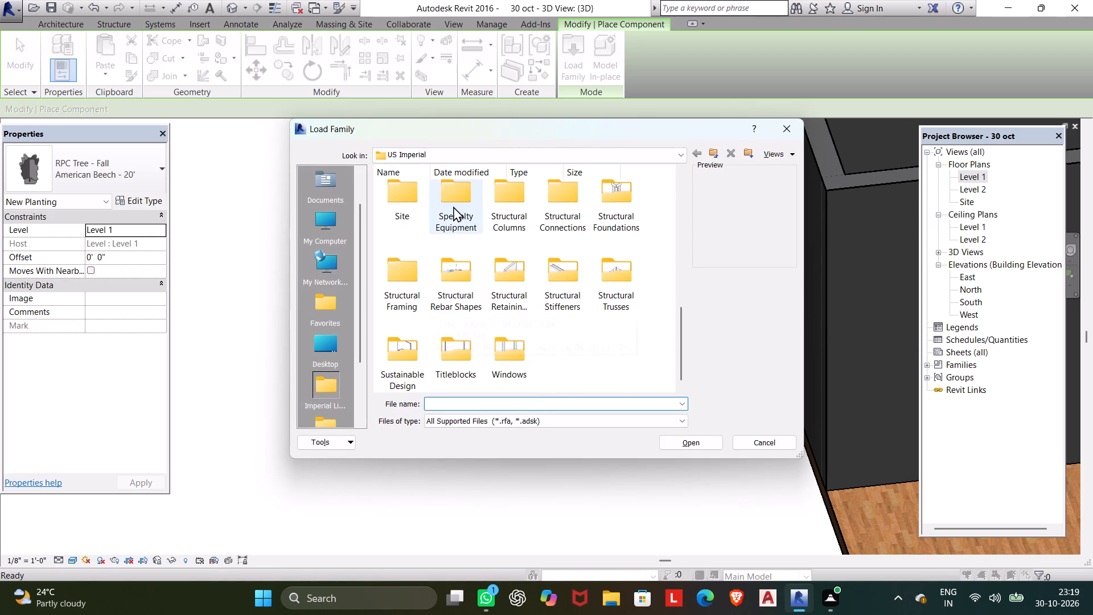
scroll(456, 272, up, 1)
click(457, 269)
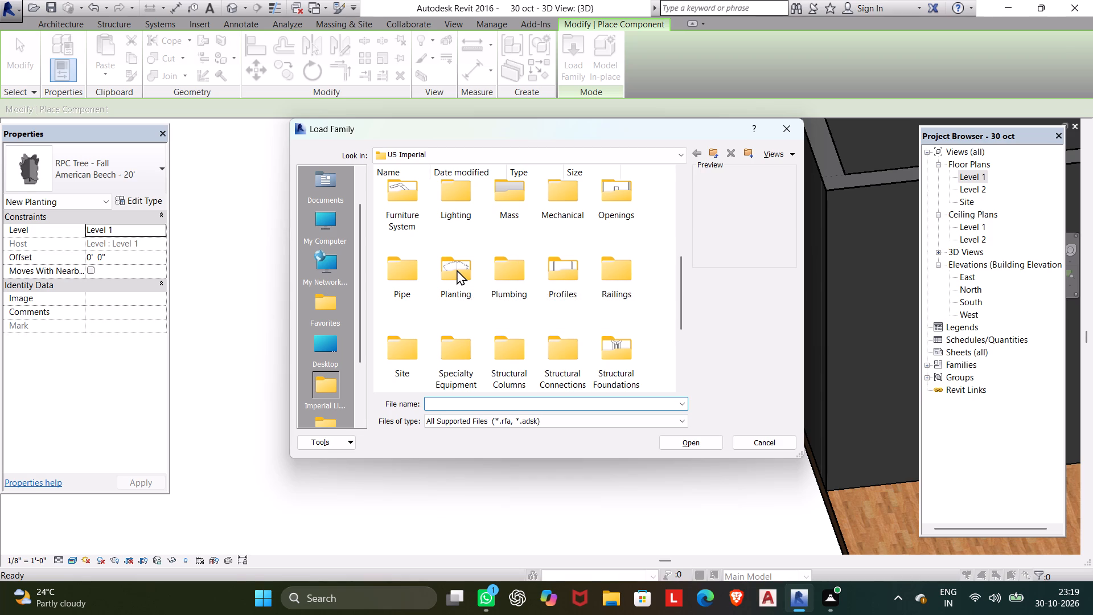
click(457, 269)
click(458, 269)
click(458, 269)
click(458, 269)
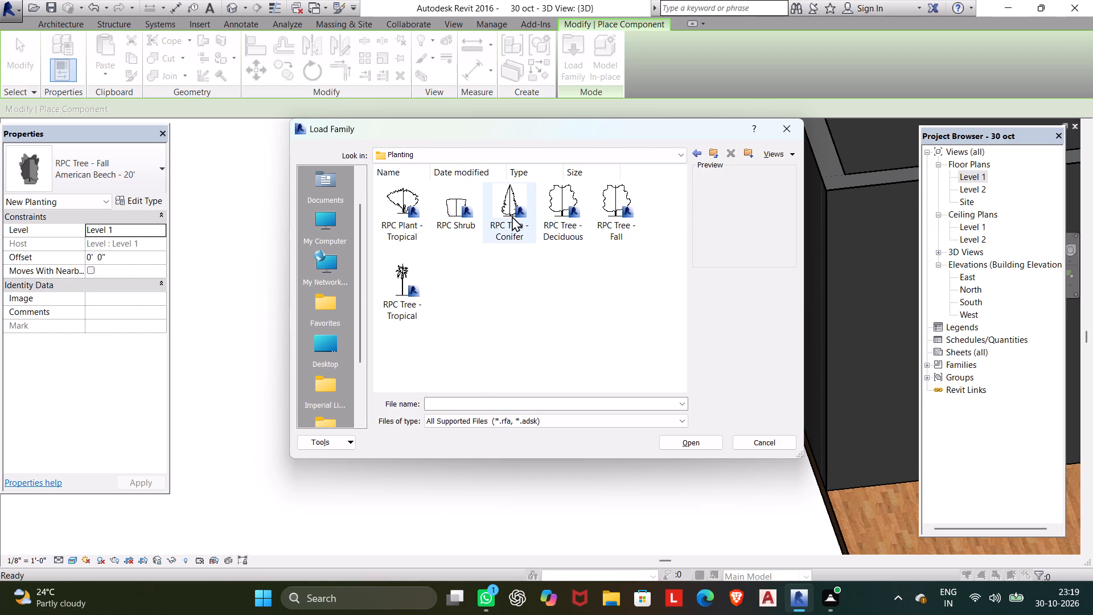
click(512, 216)
click(698, 444)
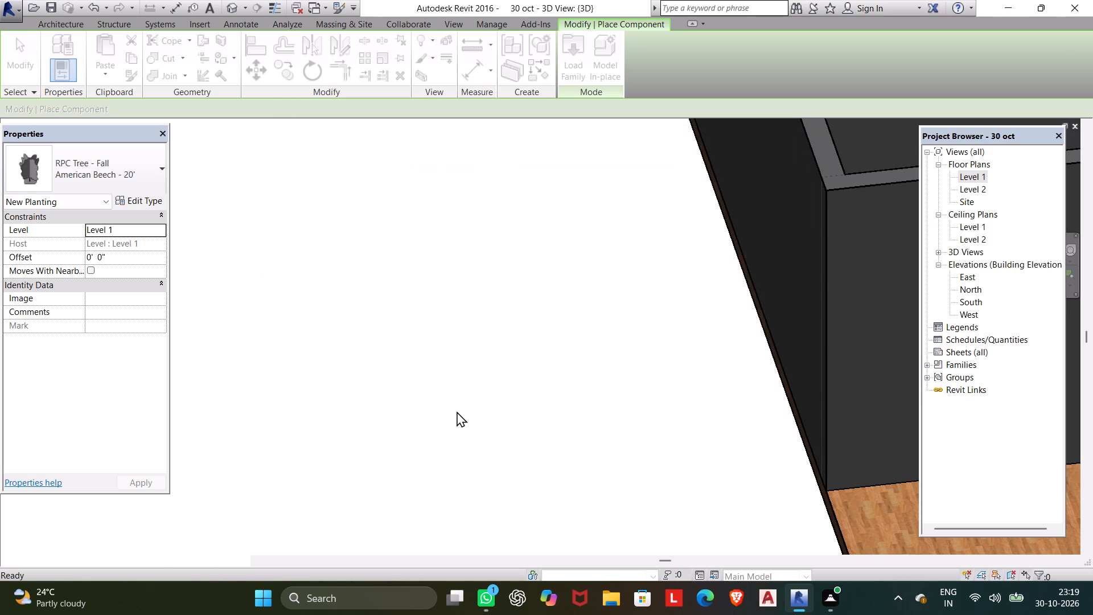
click(442, 342)
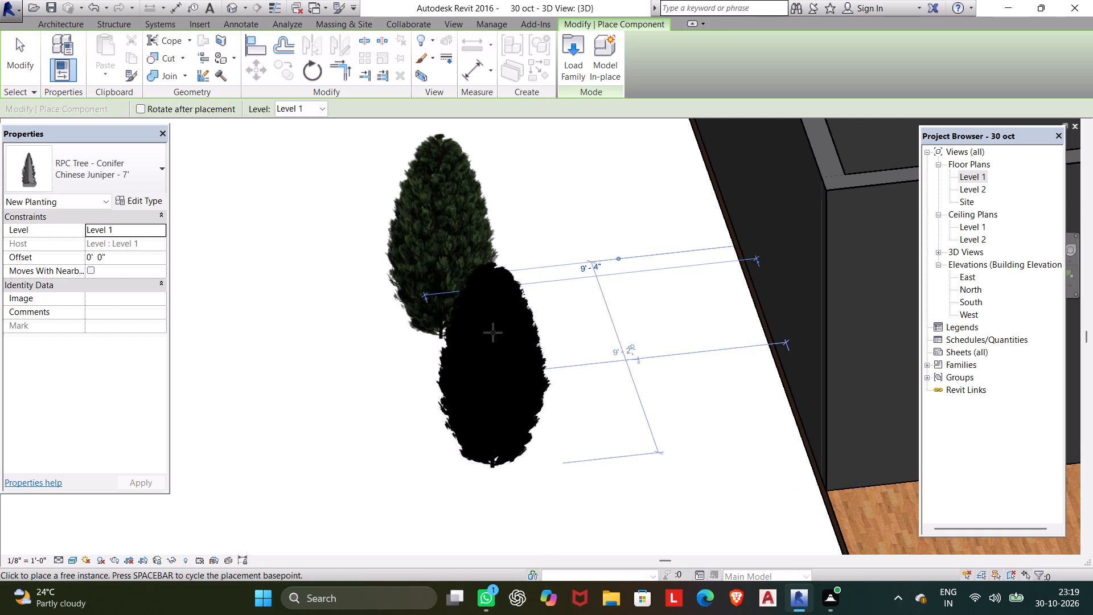
Load the RPC Plant - Tropical family again and place a second Chinese Juniper - 7' about 13' 2" from the house wall.
click(575, 72)
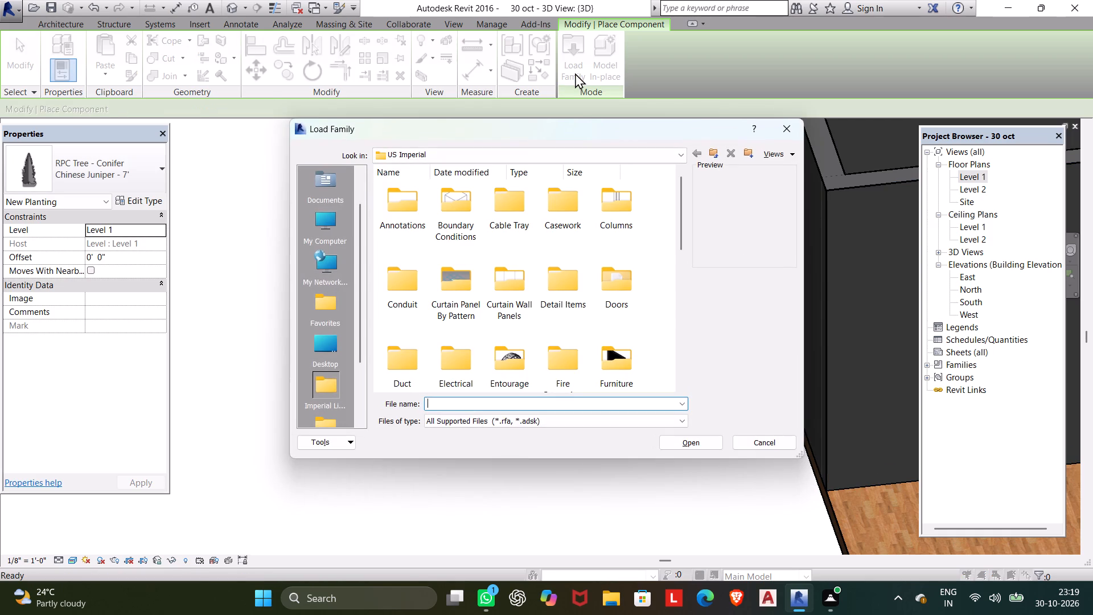
scroll(475, 323, down, 2)
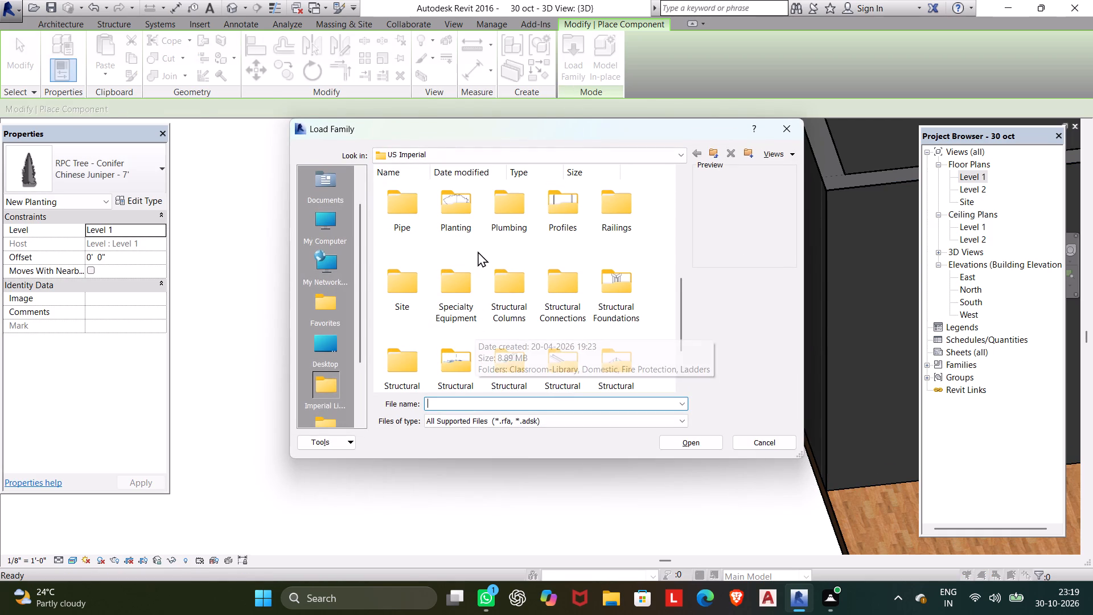
click(435, 208)
click(683, 450)
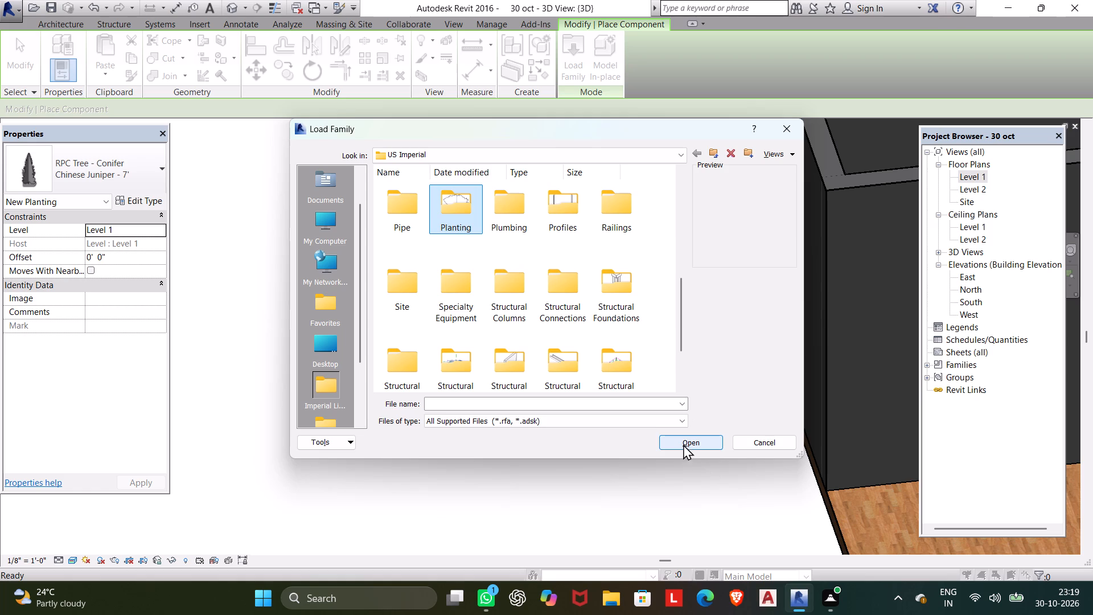
click(683, 442)
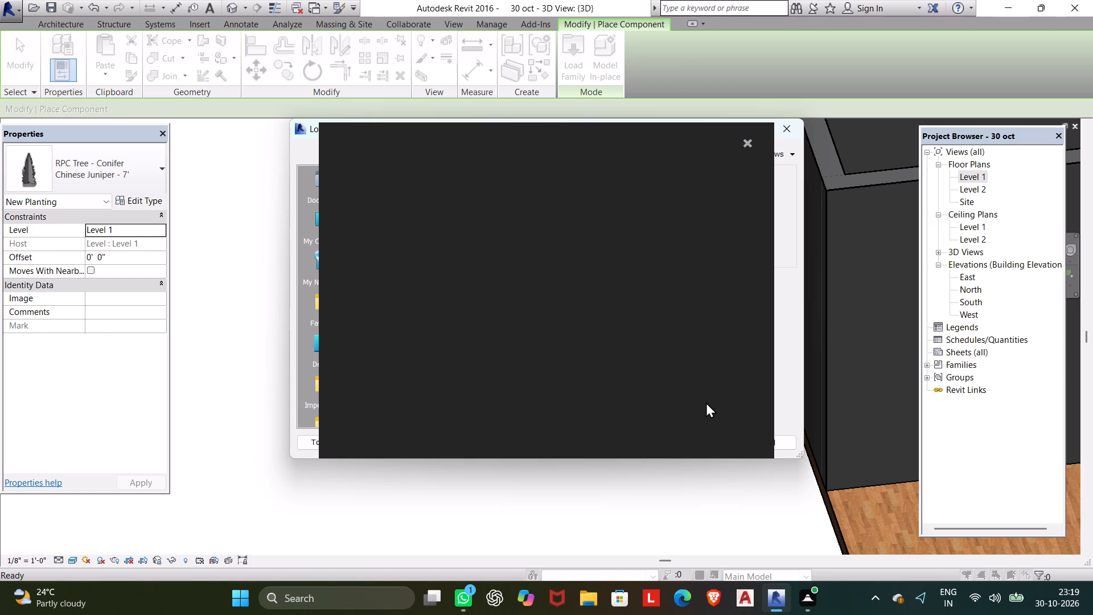
click(749, 145)
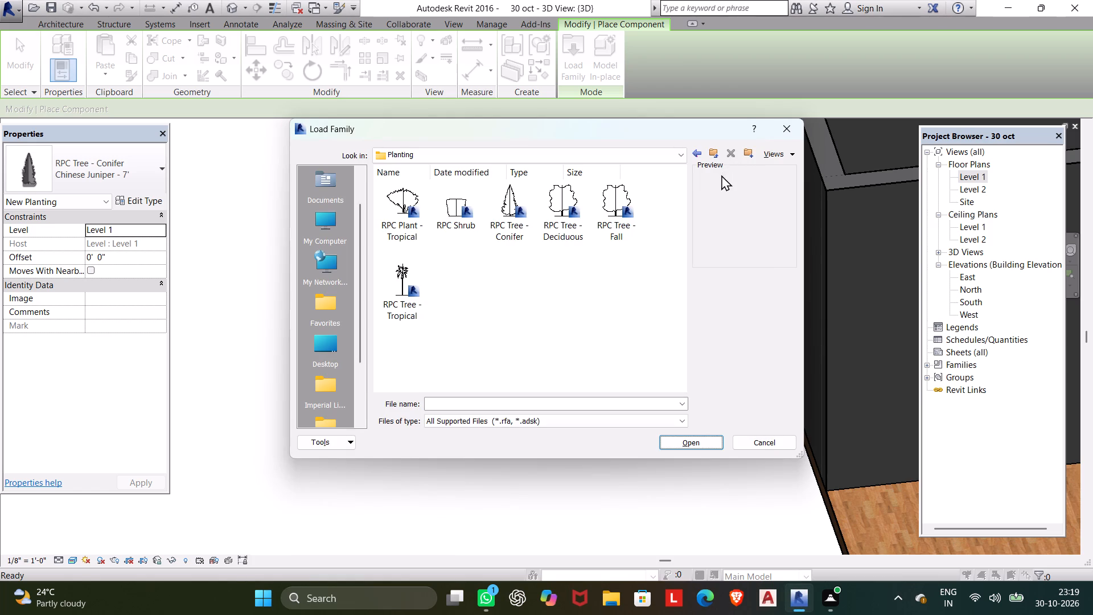
click(409, 215)
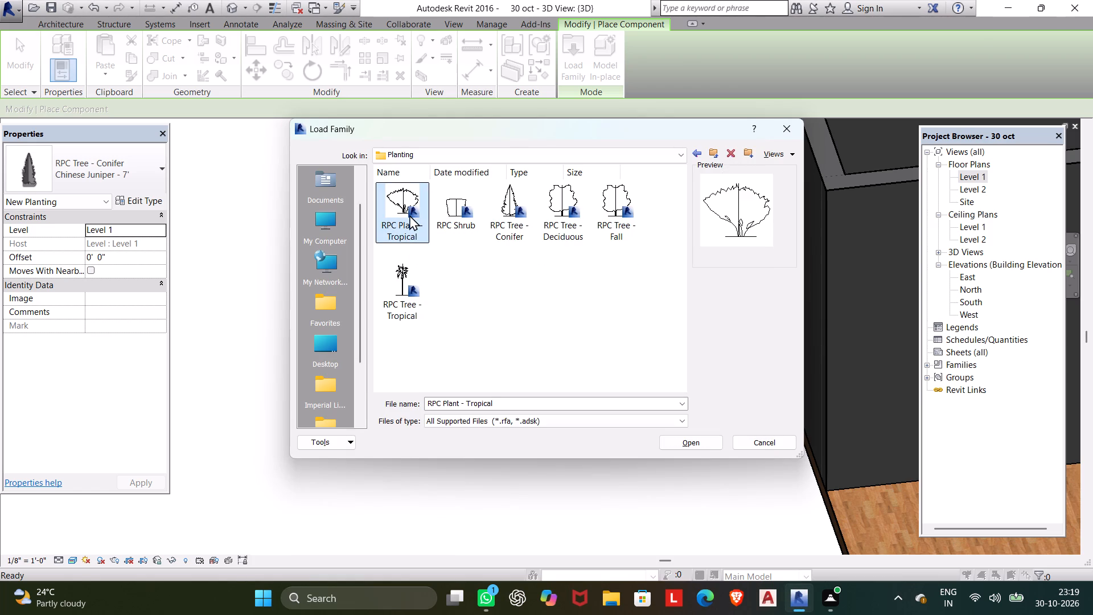
click(713, 448)
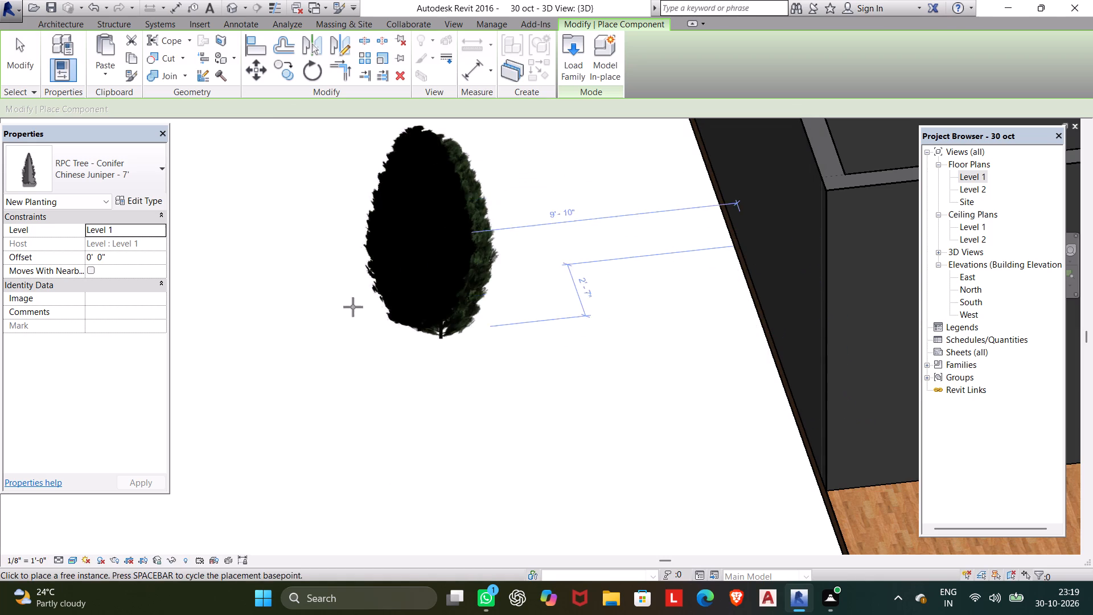
click(293, 326)
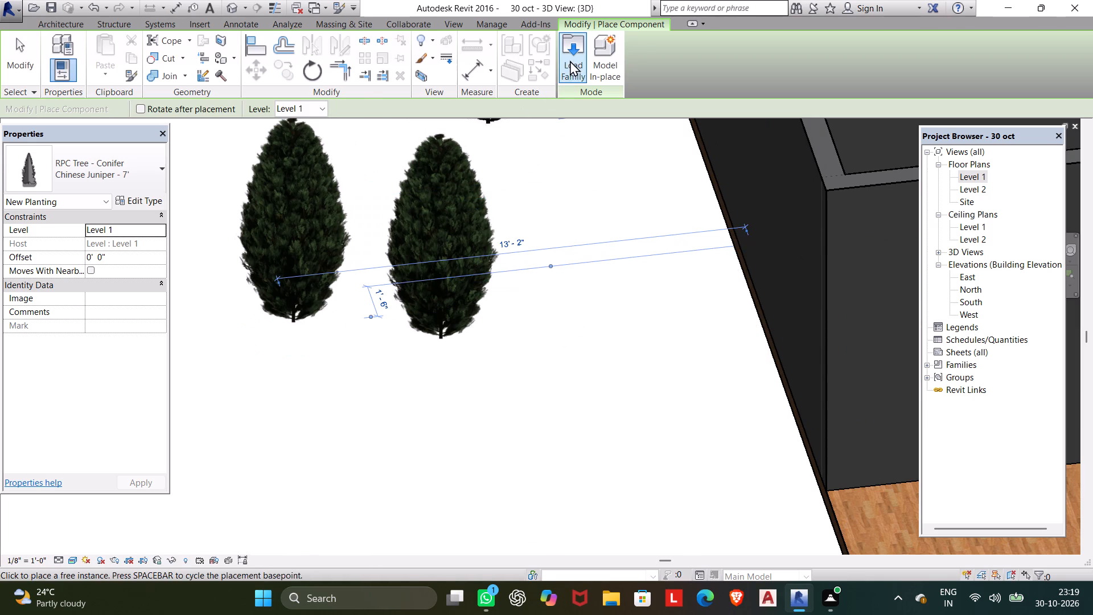
Reload the RPC Plant - Tropical family from the US Imperial Planting library and end component placement.
click(570, 60)
scroll(466, 297, down, 4)
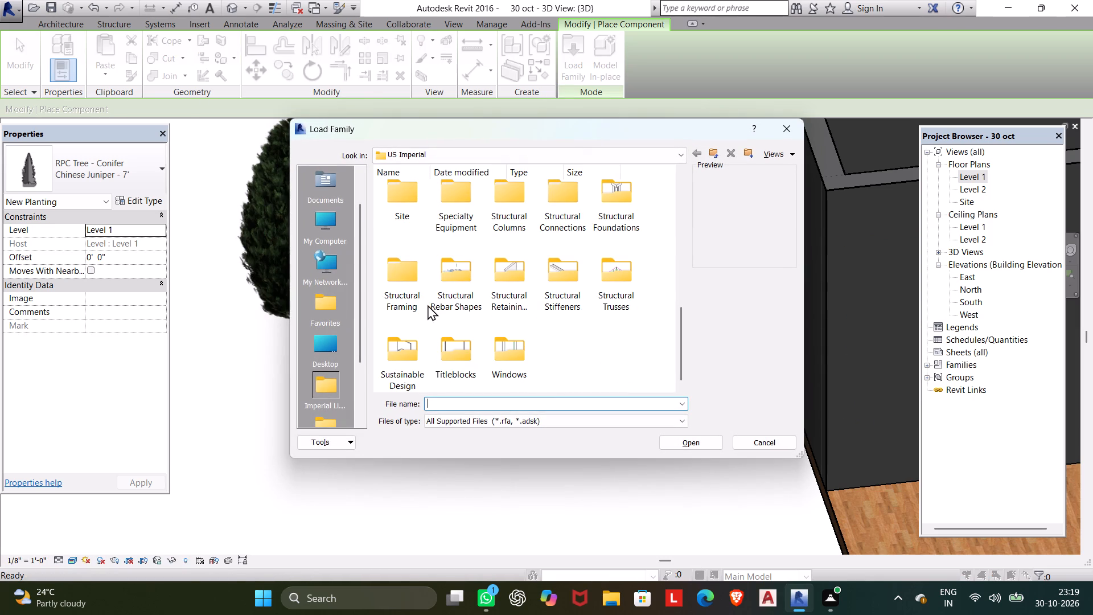
scroll(448, 274, down, 2)
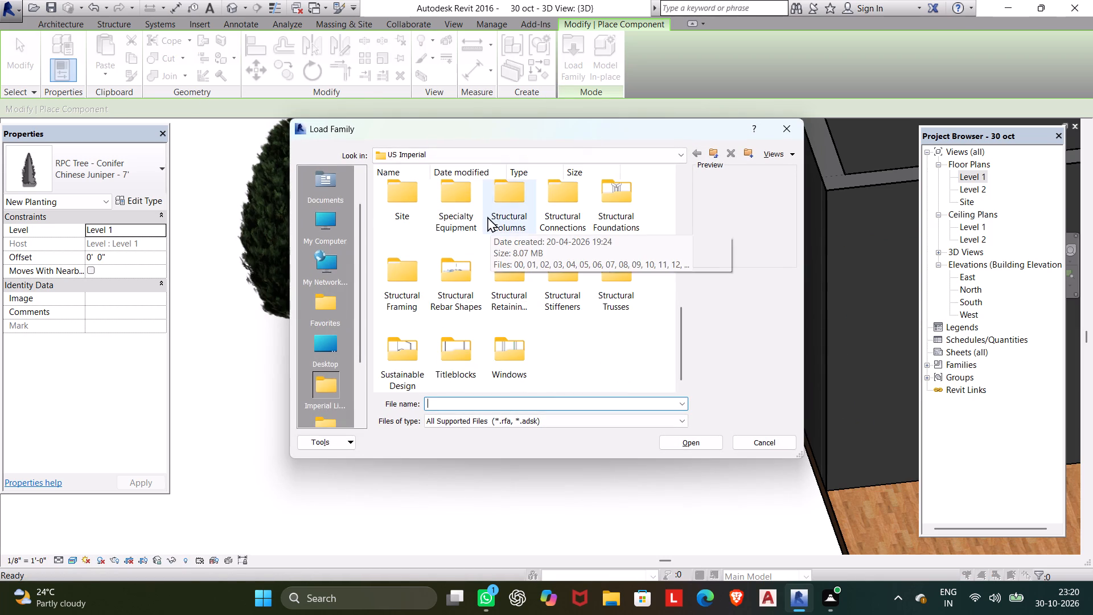
scroll(486, 216, up, 1)
click(469, 282)
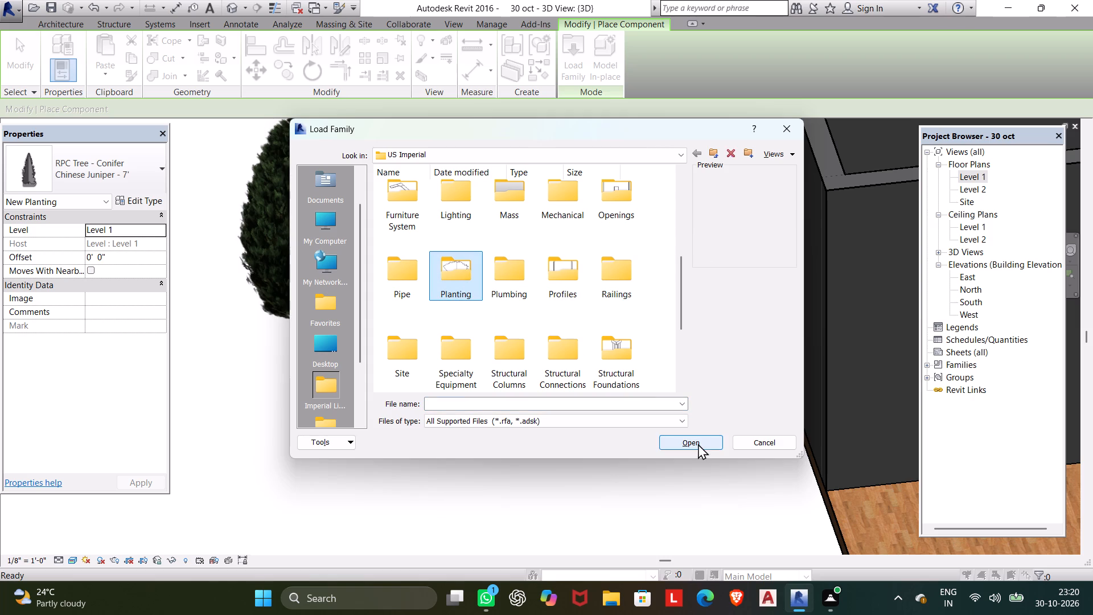
click(698, 444)
click(408, 214)
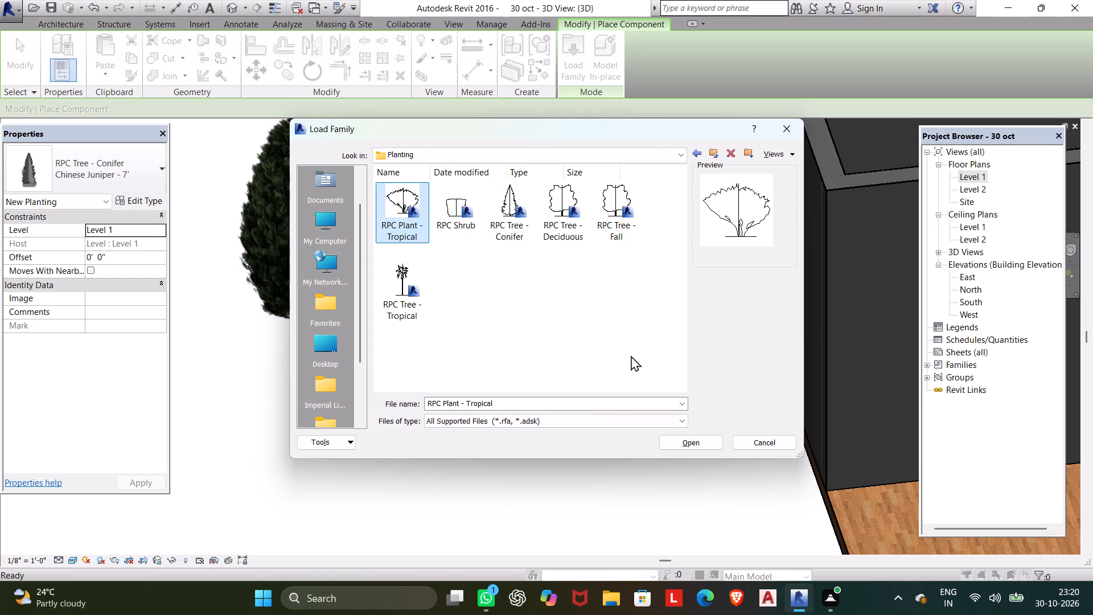
click(691, 441)
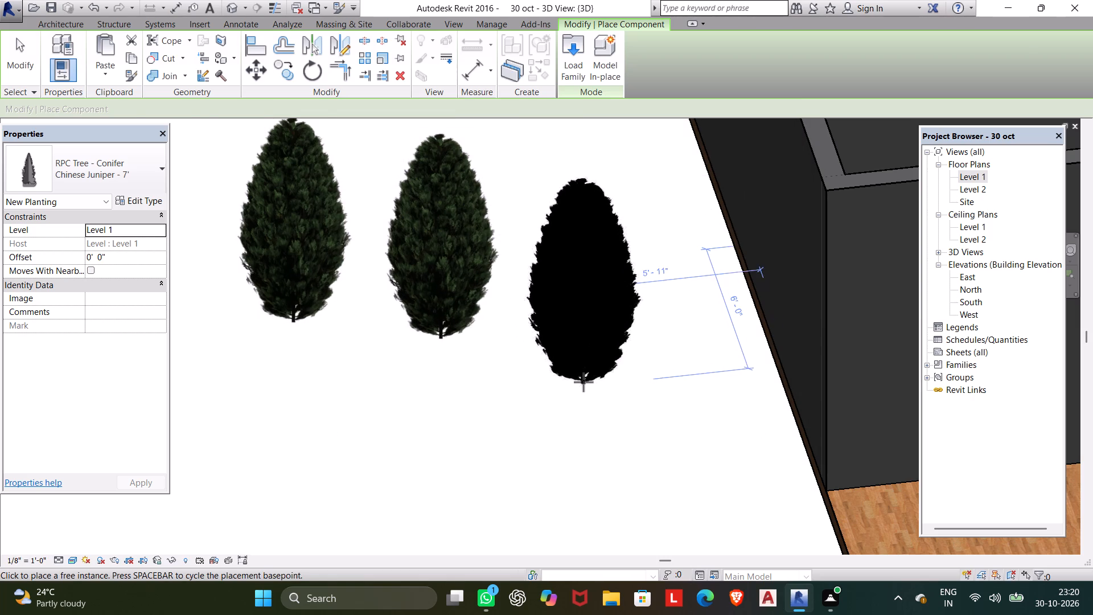
key(Escape)
key(Escape)
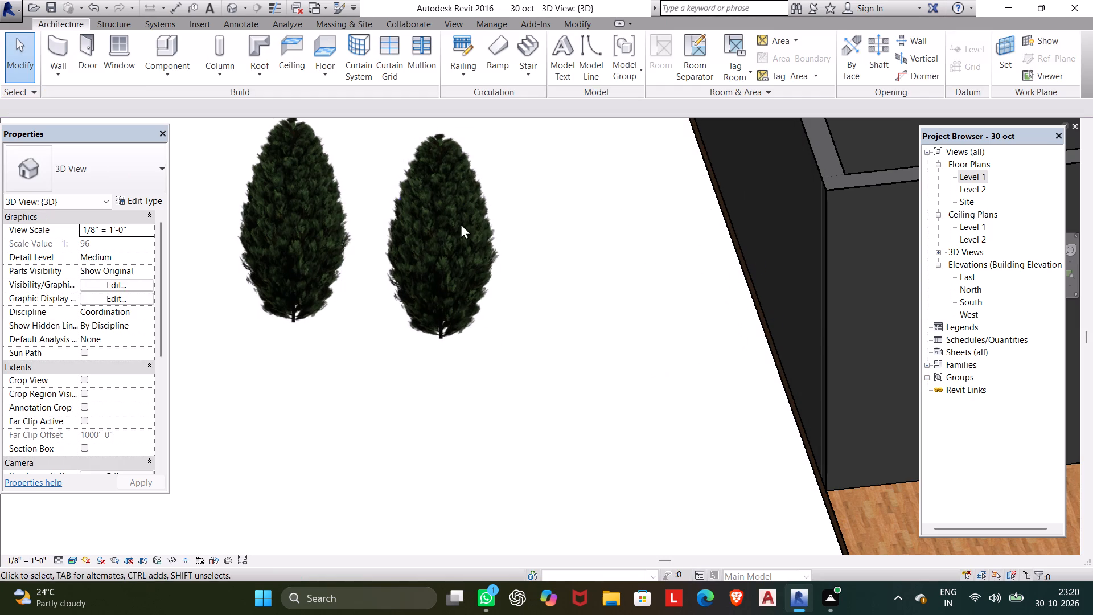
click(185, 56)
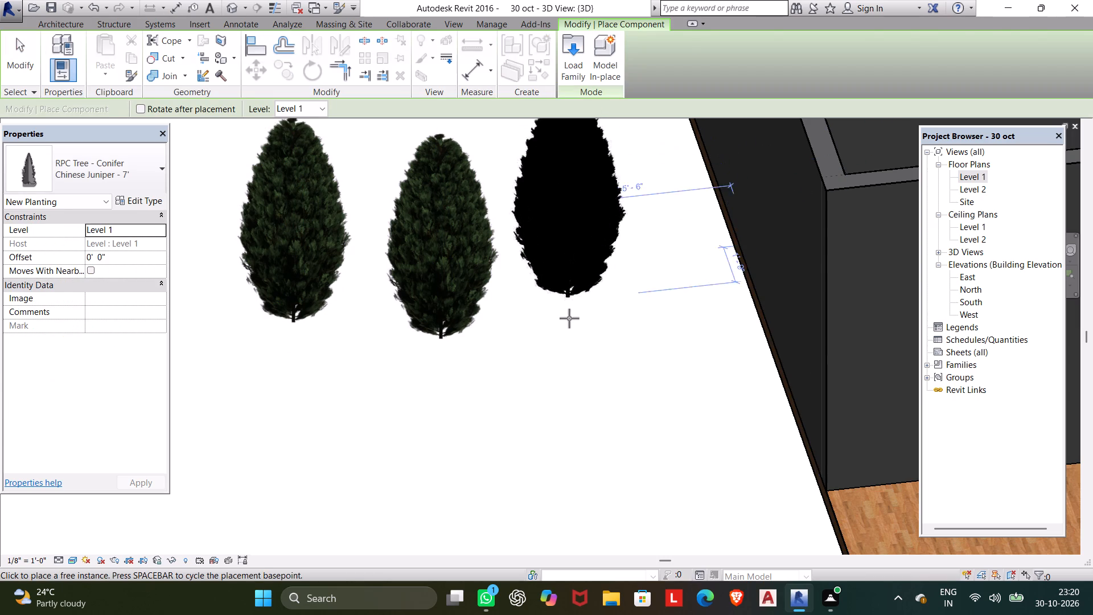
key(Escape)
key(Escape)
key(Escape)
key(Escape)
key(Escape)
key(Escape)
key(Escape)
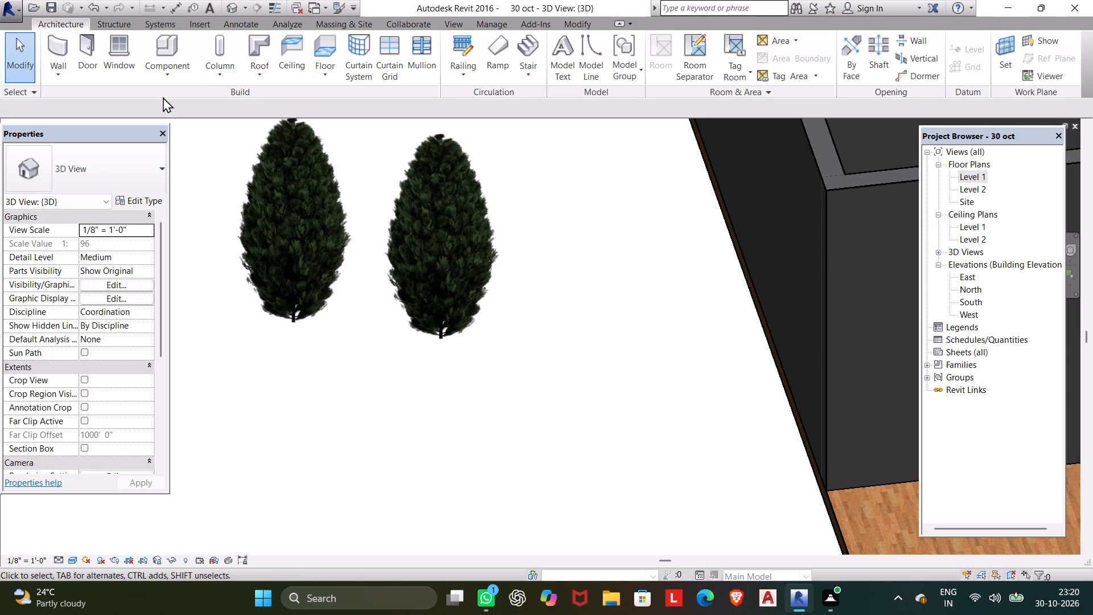
Load the RPC Shrub family again from the US Imperial Planting library for component placement.
click(153, 49)
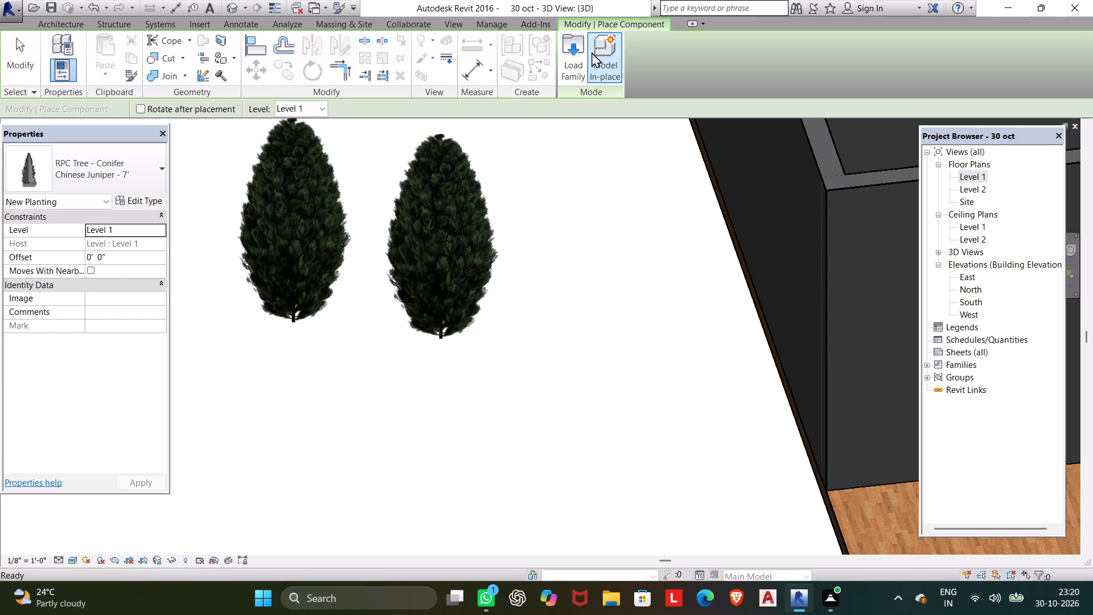
click(575, 54)
scroll(568, 274, down, 3)
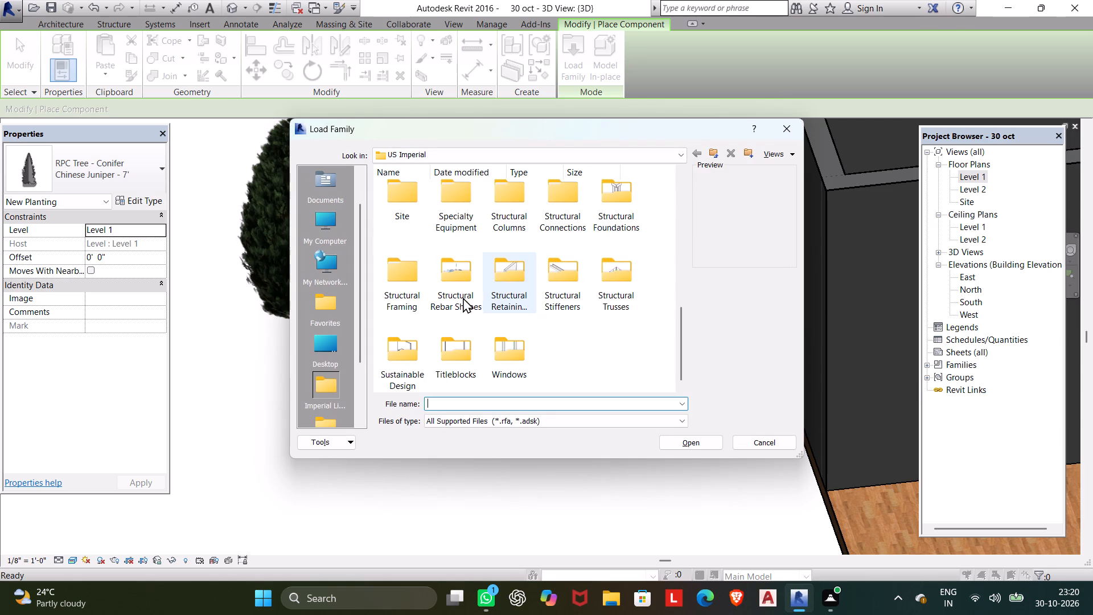
scroll(499, 261, up, 1)
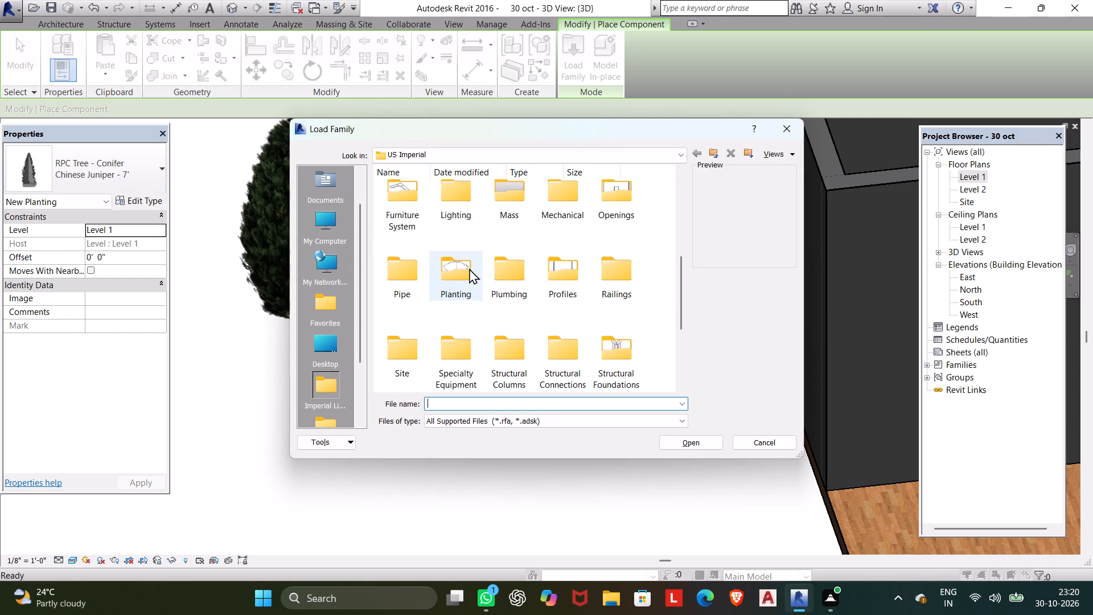
click(469, 268)
click(689, 442)
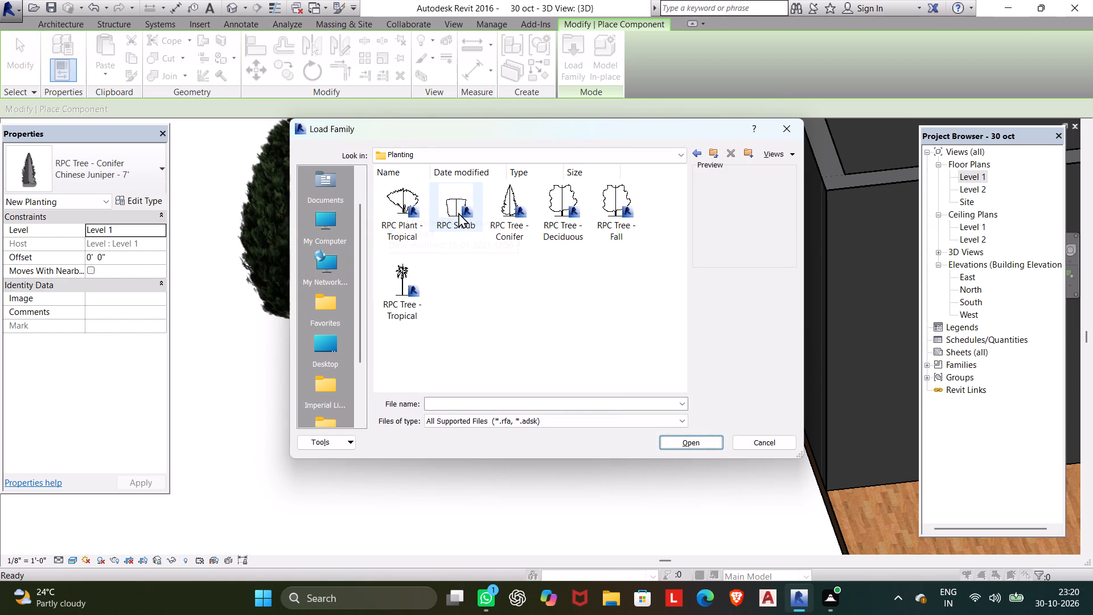
click(458, 212)
click(669, 449)
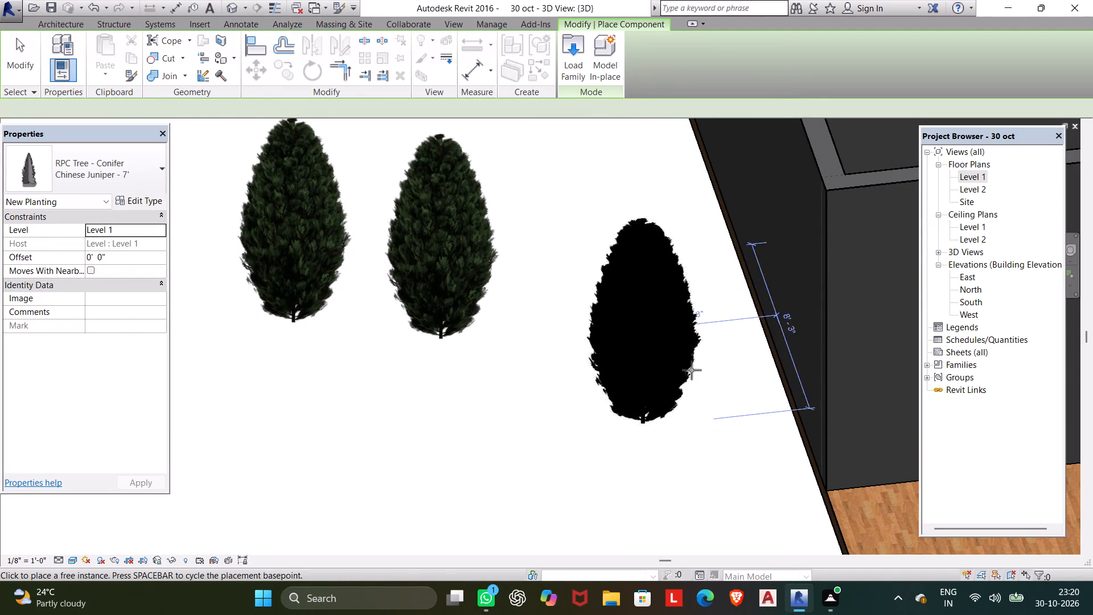
Open the Level 1 floor plan and bring the open area beside the house into view.
click(981, 175)
click(981, 175)
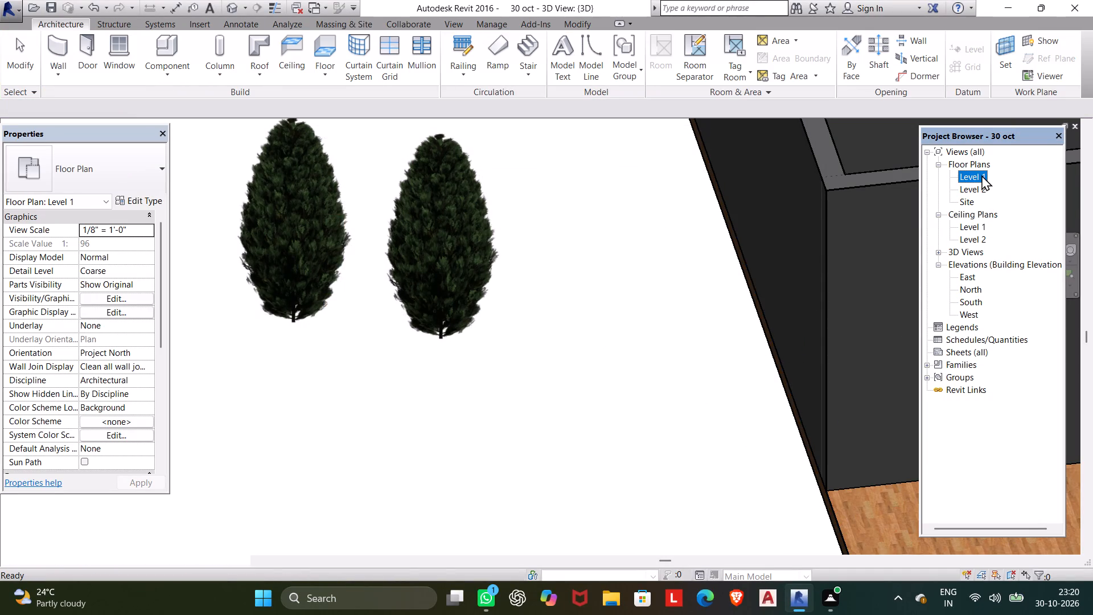
middle_drag(311, 267, 447, 307)
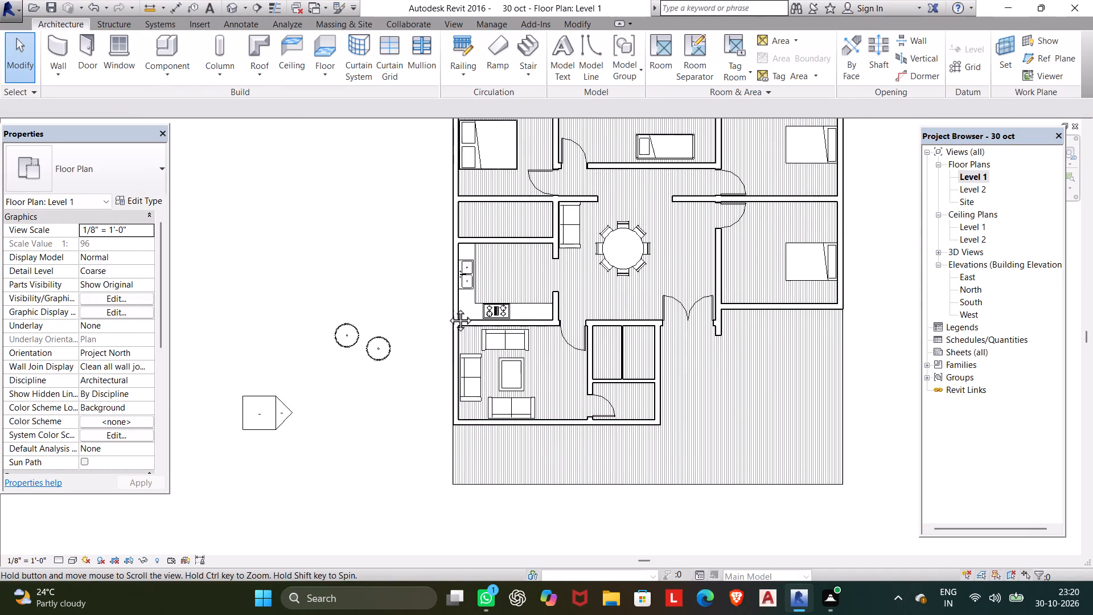
middle_drag(447, 307, 512, 327)
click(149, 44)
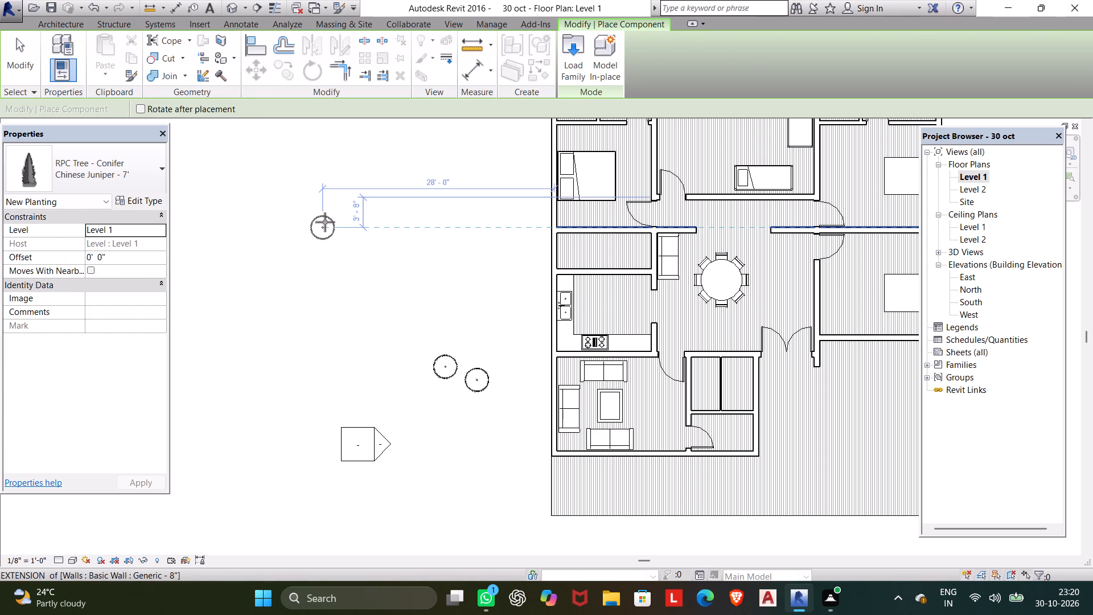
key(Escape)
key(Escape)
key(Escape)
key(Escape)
Browse the US Imperial Plumbing library's Architectural families, including Equipment and Fixtures, for a component to load on Level 1.
click(155, 60)
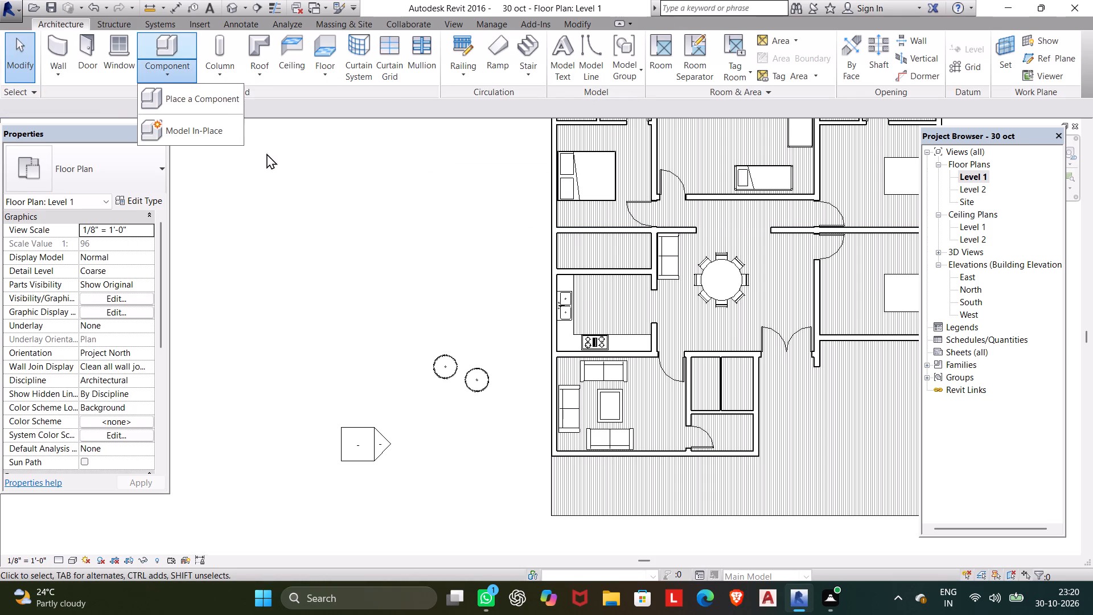
click(175, 41)
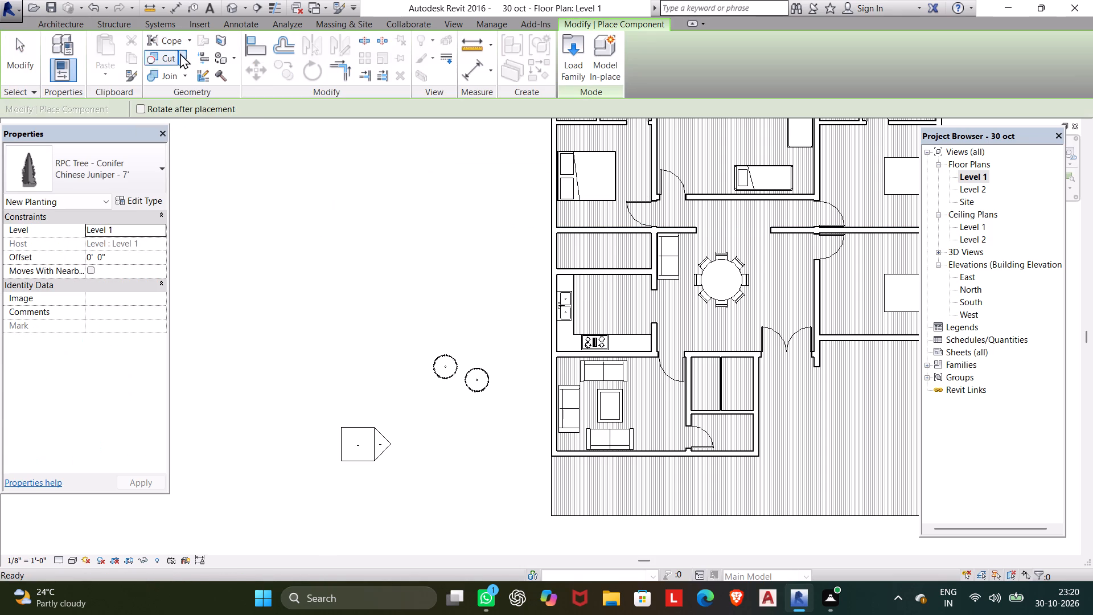
click(585, 51)
scroll(389, 222, down, 5)
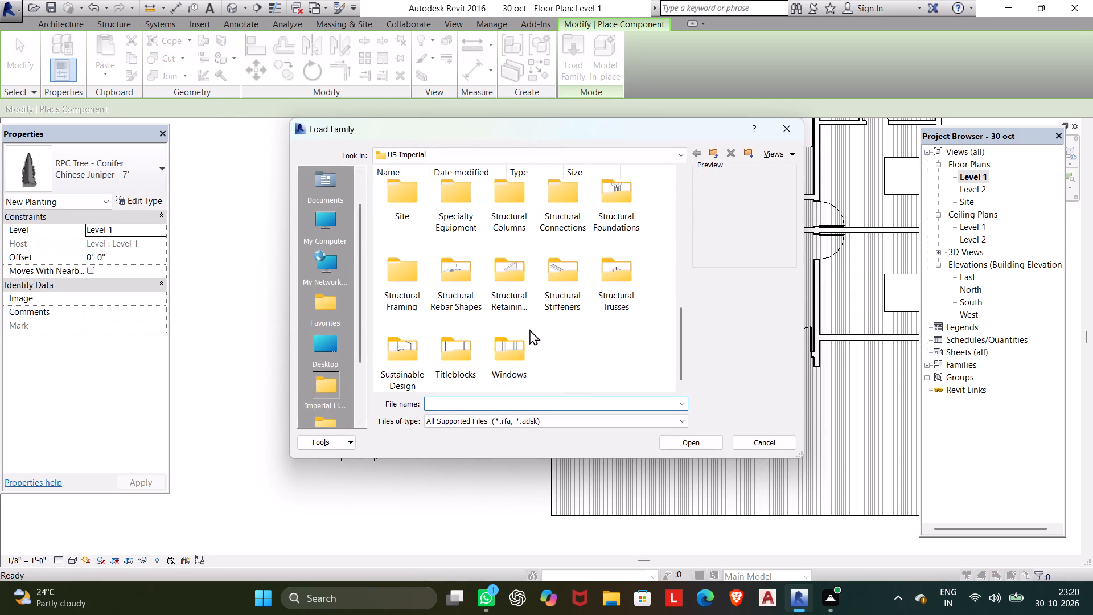
scroll(449, 318, up, 1)
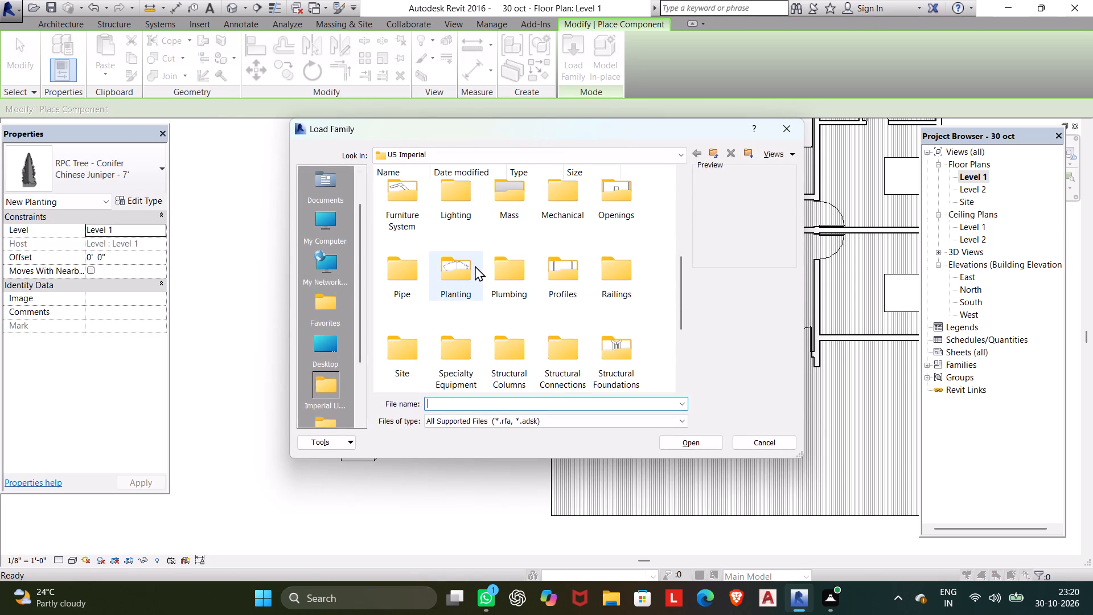
click(507, 277)
double_click(506, 277)
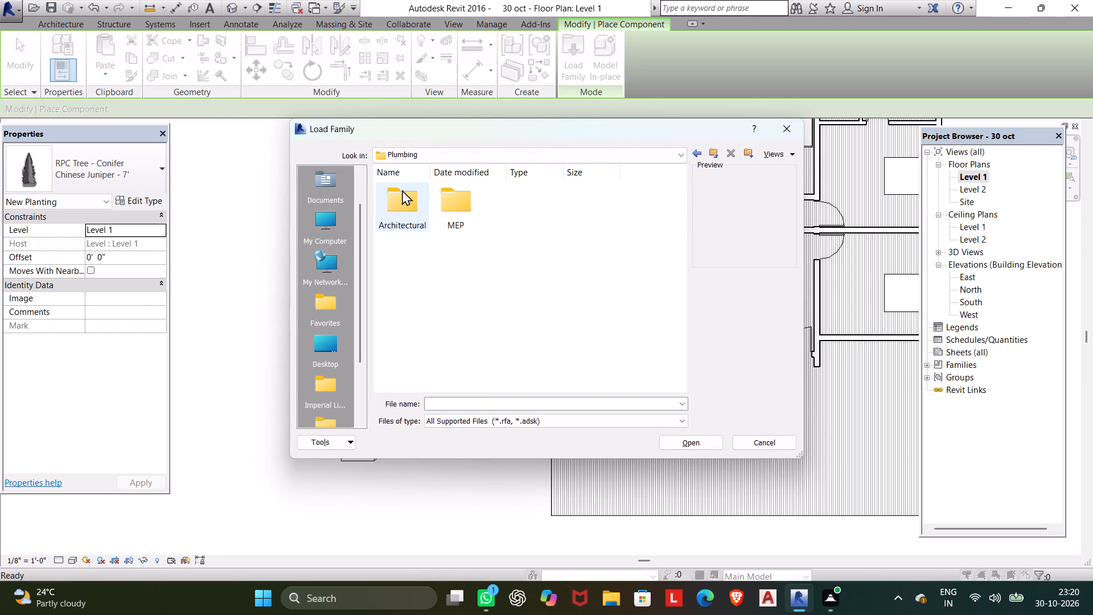
double_click(402, 190)
double_click(411, 200)
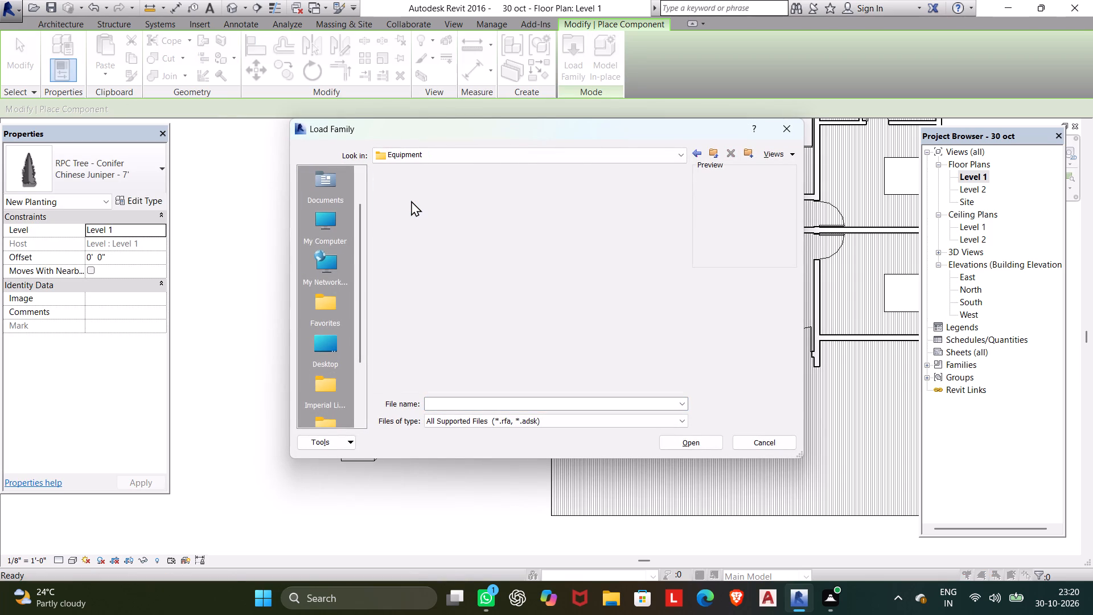
double_click(411, 200)
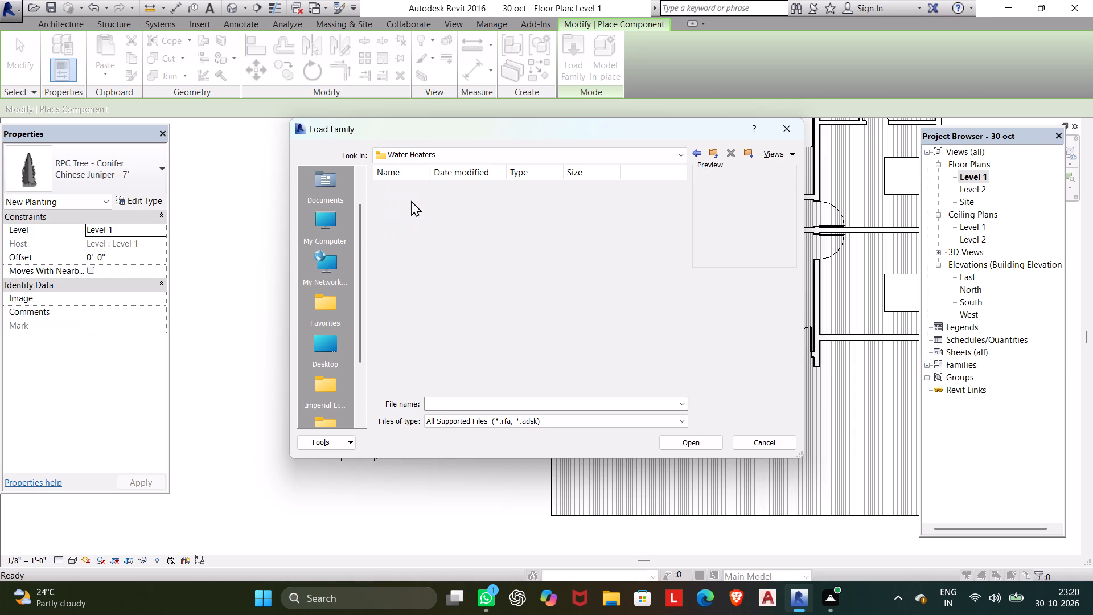
double_click(697, 153)
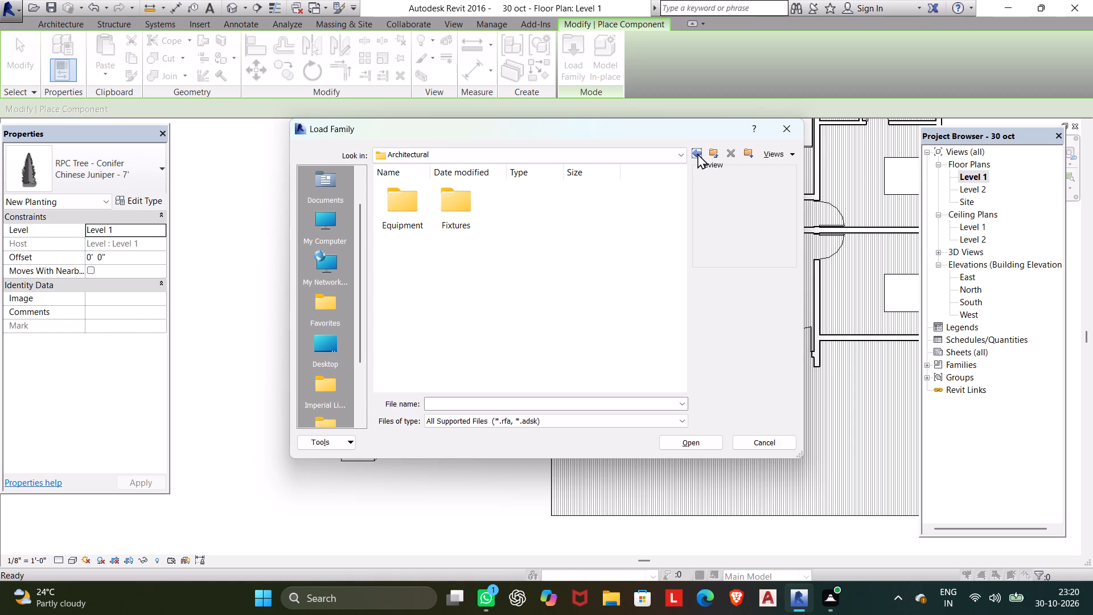
double_click(467, 203)
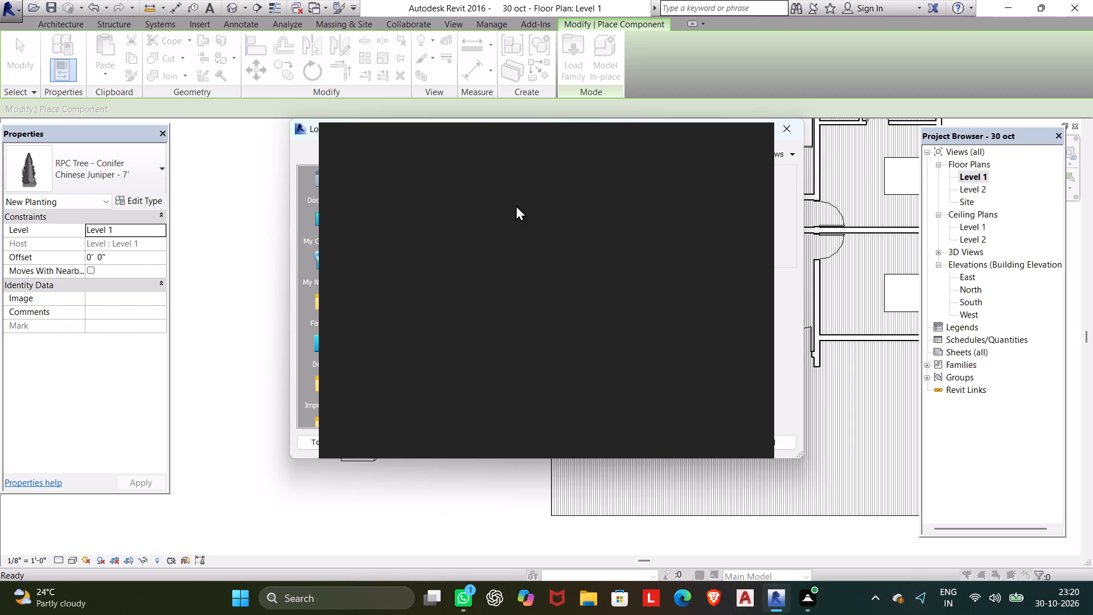
drag(754, 138, 750, 145)
click(749, 145)
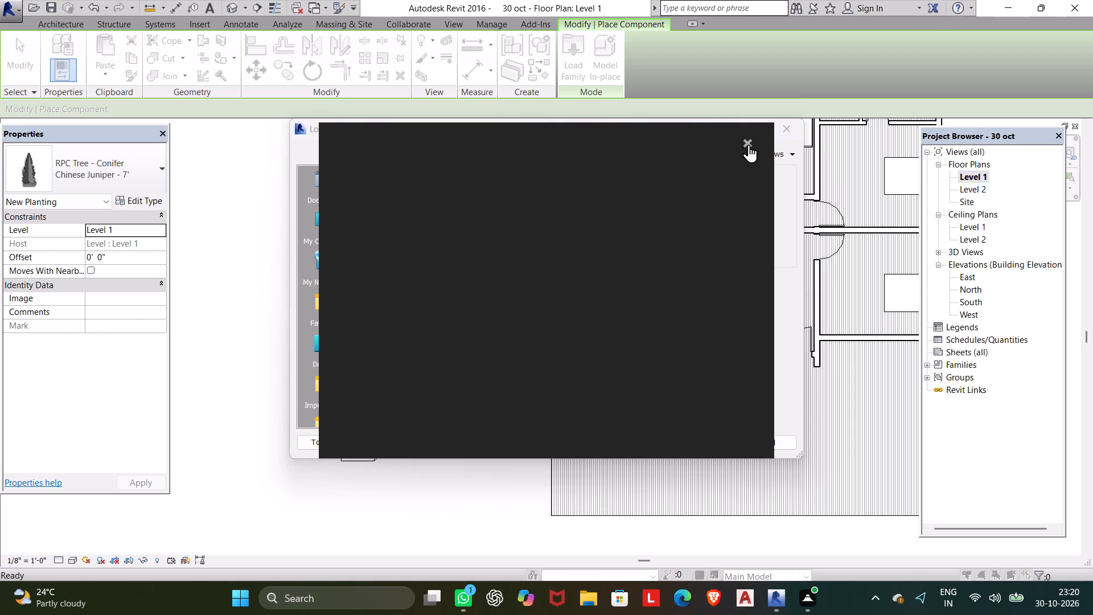
click(749, 145)
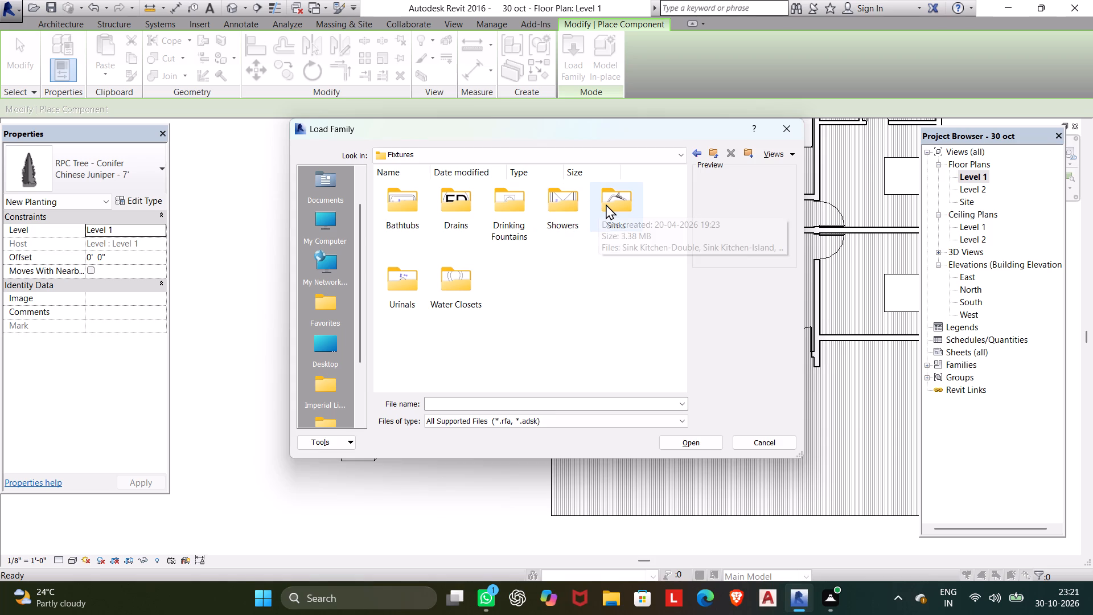
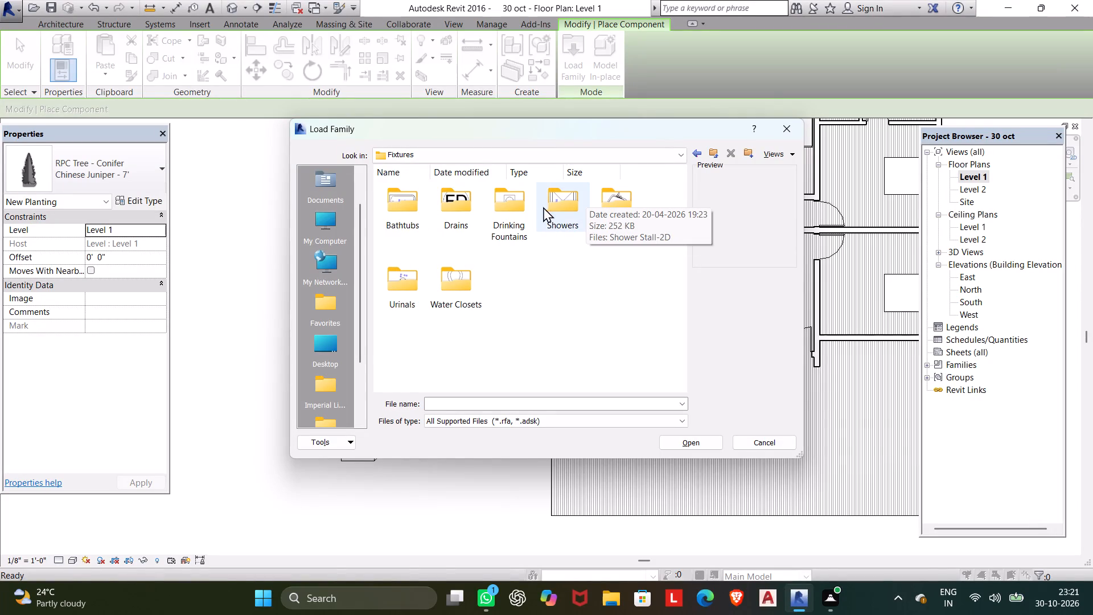
Load the Toilet-Domestic-3D family from the Water Closets fixtures folder.
double_click(435, 295)
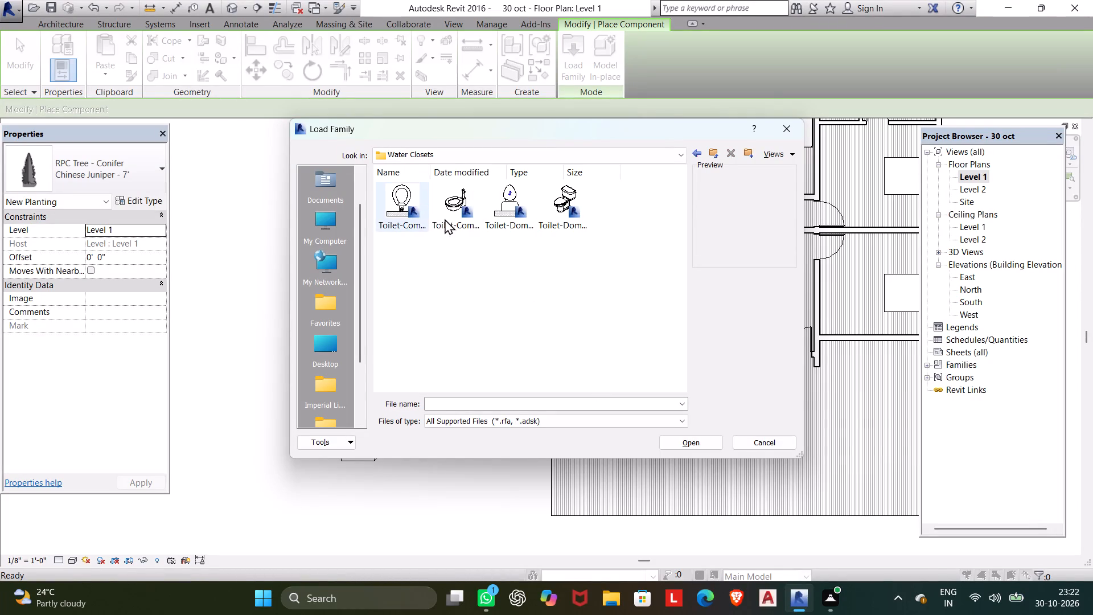
click(566, 206)
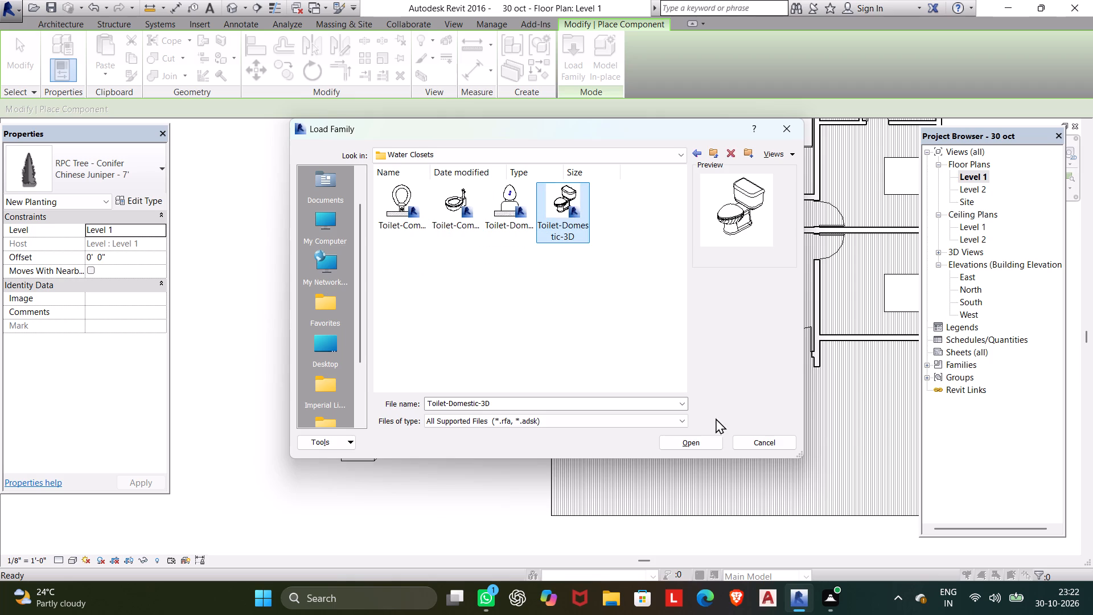
click(695, 440)
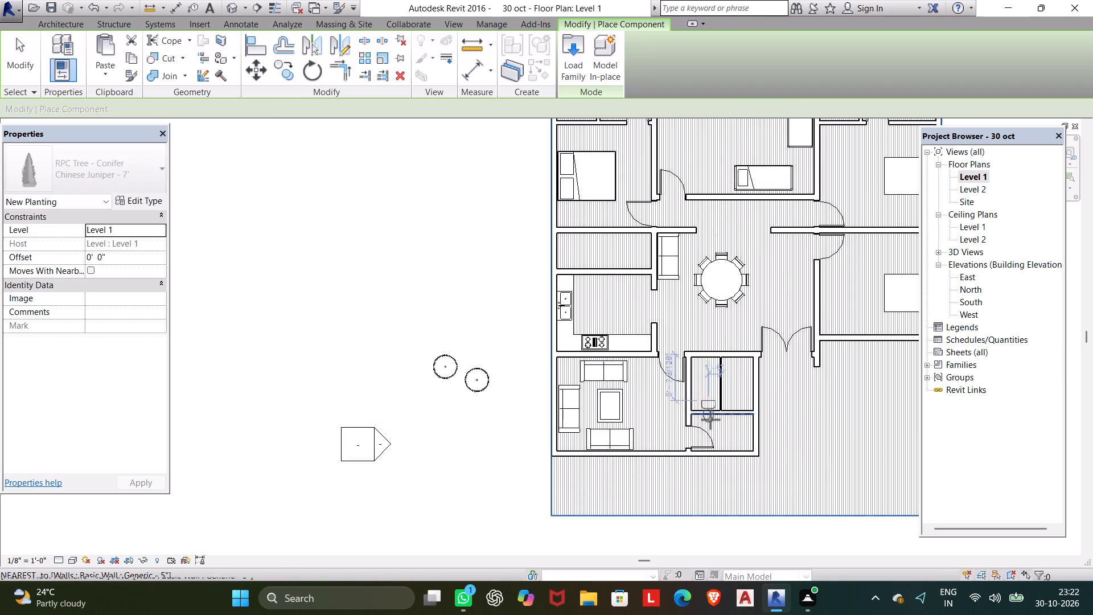
Place a Toilet-Domestic-3D in the small bathroom beside the living room, rotated so its tank backs onto the east wall.
middle_drag(708, 436, 710, 479)
key(space)
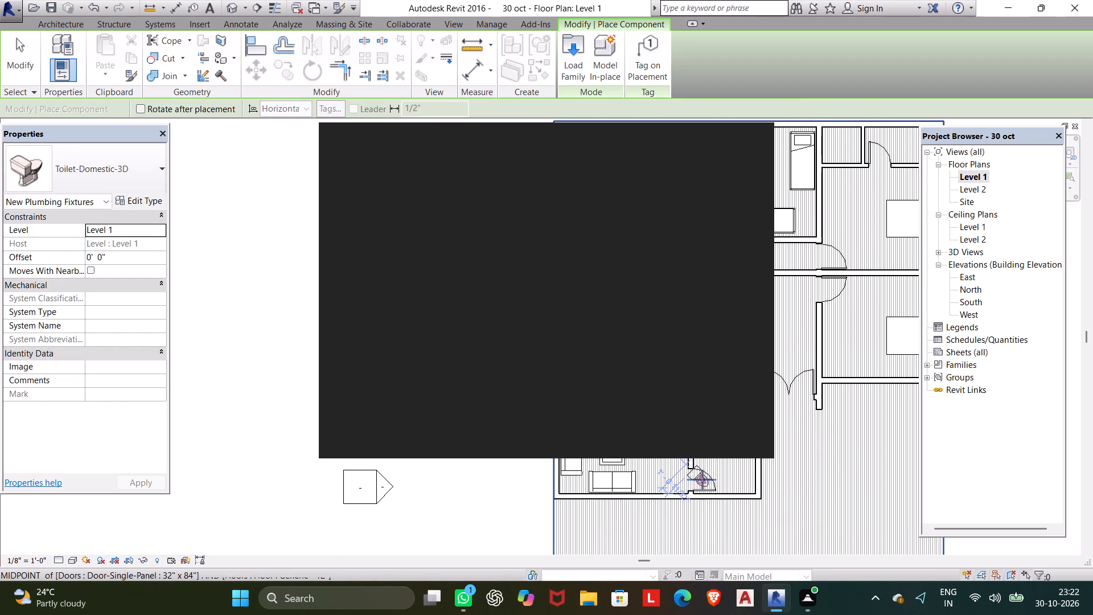
key(space)
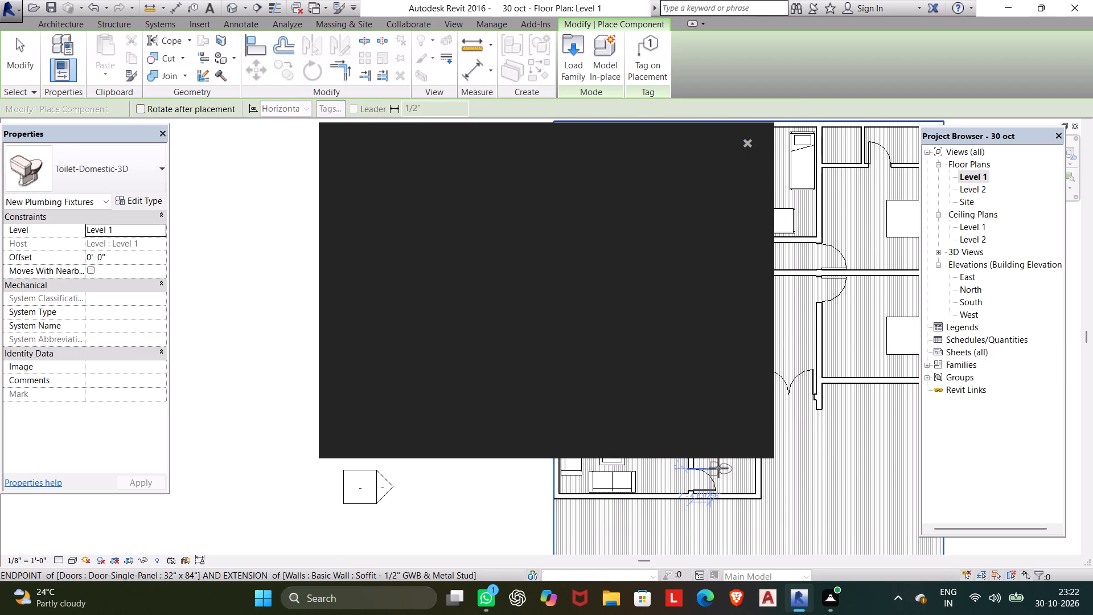
key(space)
key(space)
key(space)
key(space)
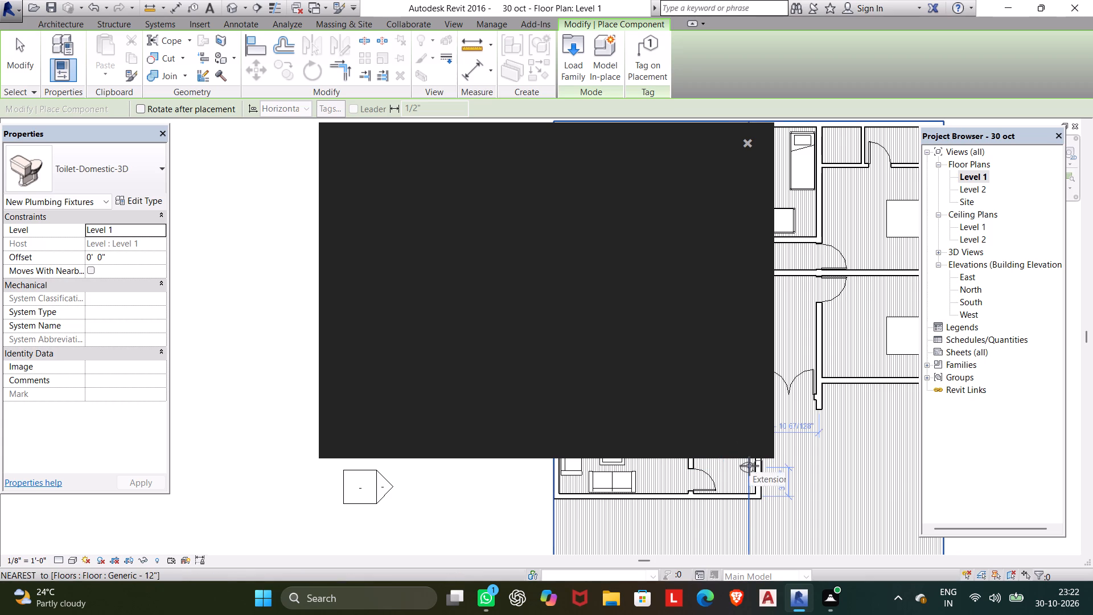
click(746, 143)
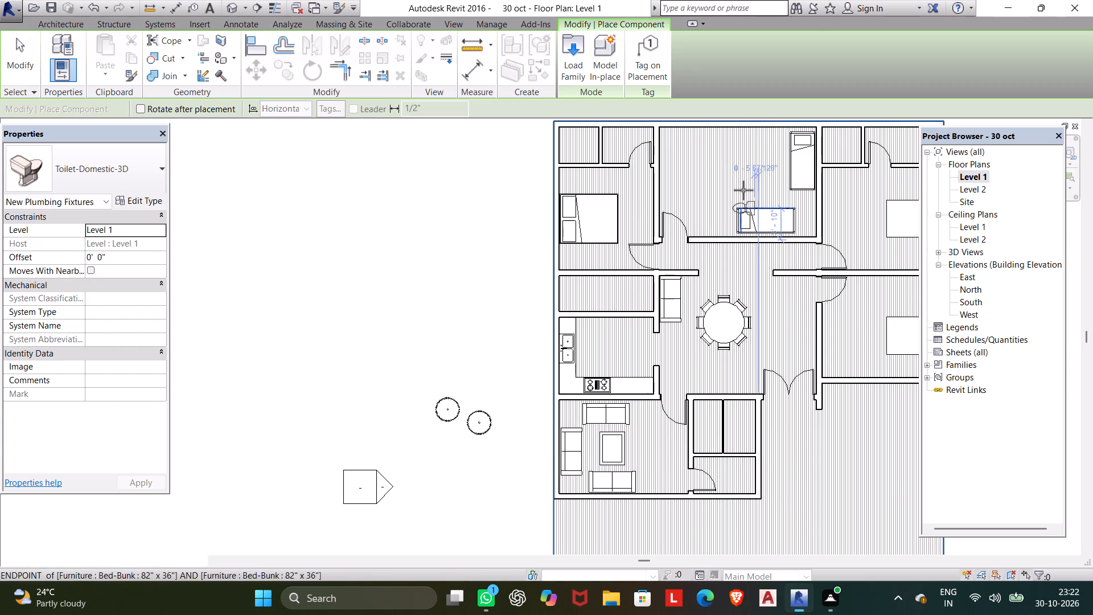
scroll(721, 474, up, 3)
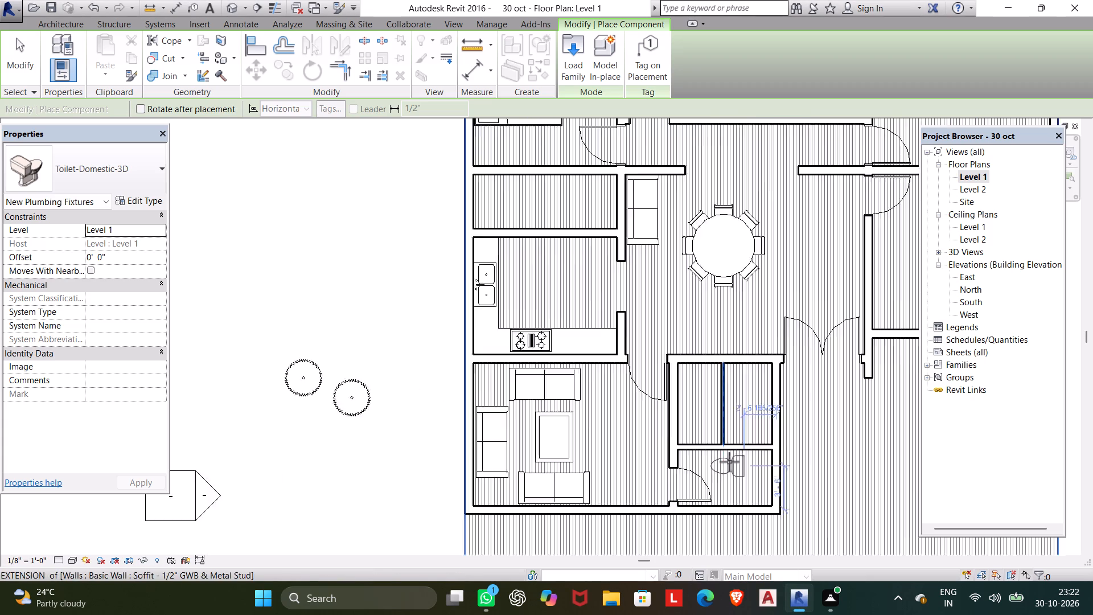
scroll(729, 462, up, 6)
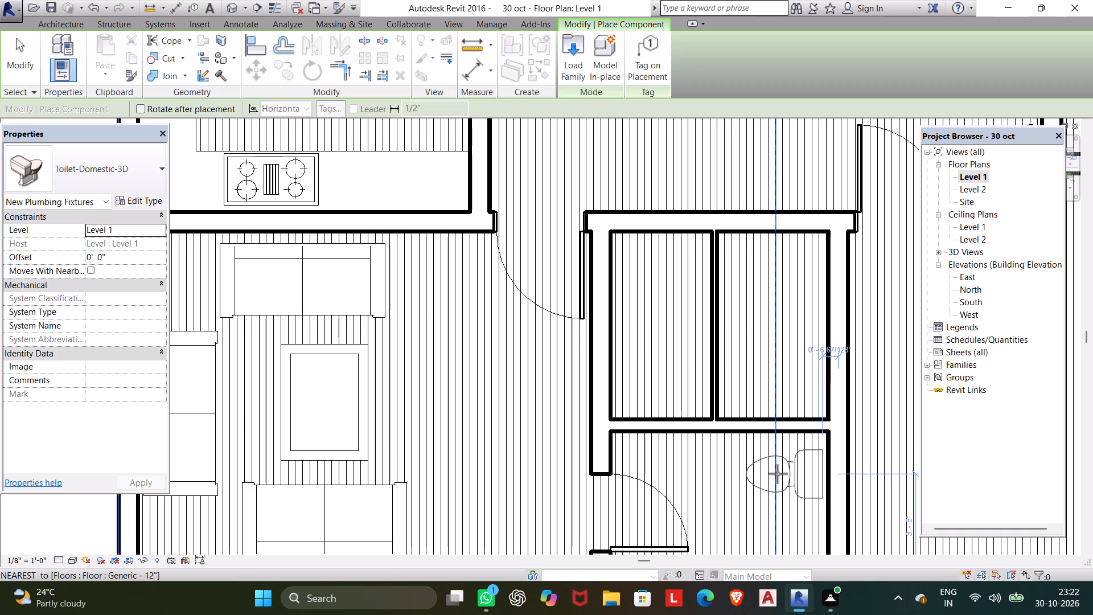
click(782, 474)
Place a toilet in the northwest bedroom's bathroom, rotated so its tank backs onto the west partition wall.
scroll(757, 485, down, 4)
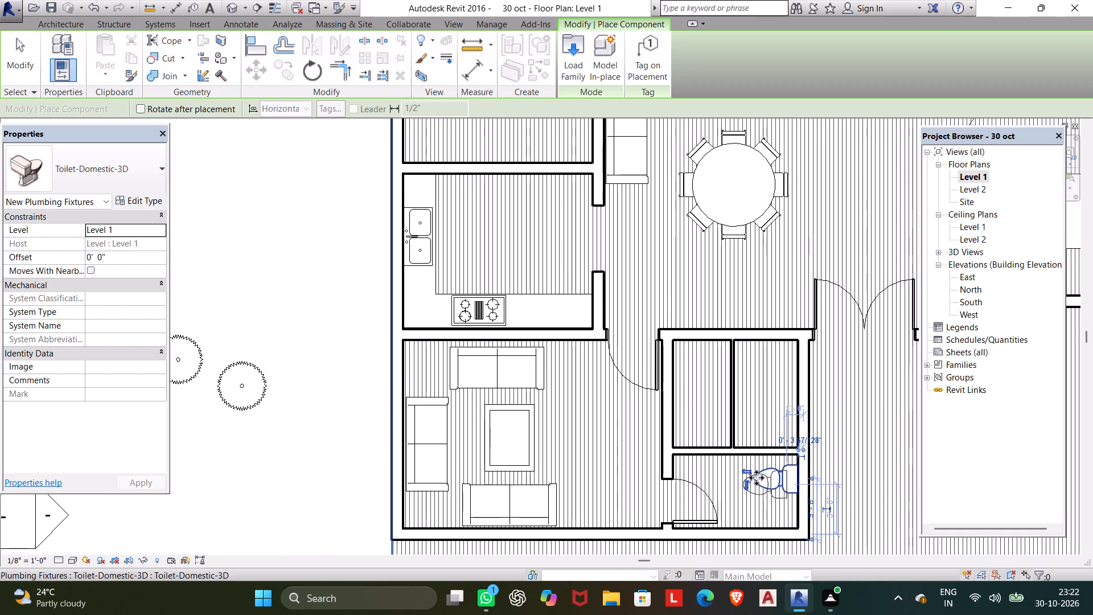
scroll(751, 464, down, 2)
middle_drag(749, 472, 746, 529)
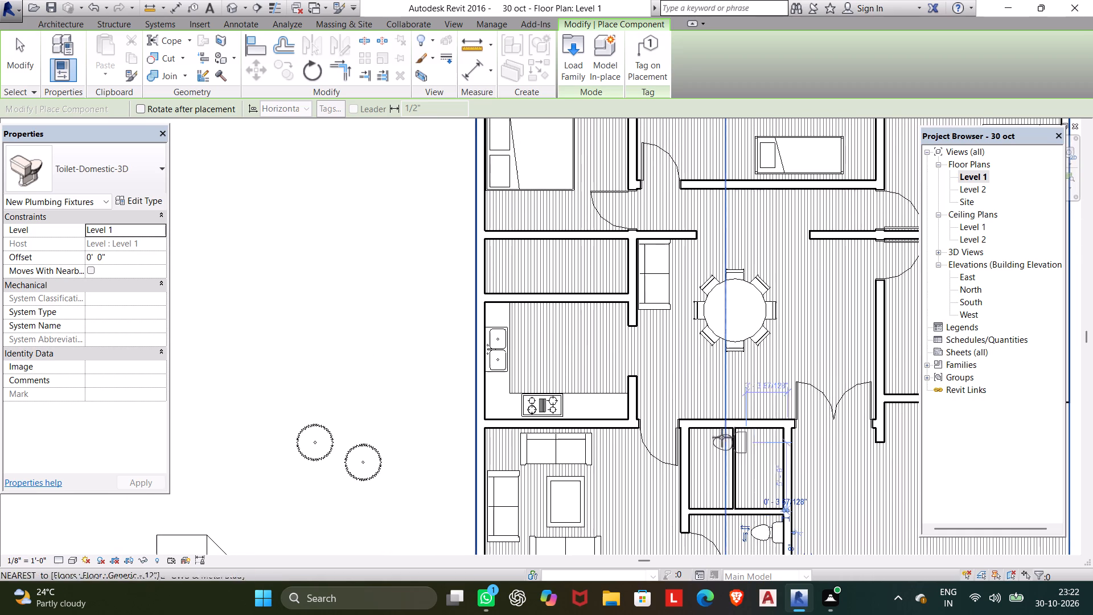
middle_drag(690, 433, 691, 571)
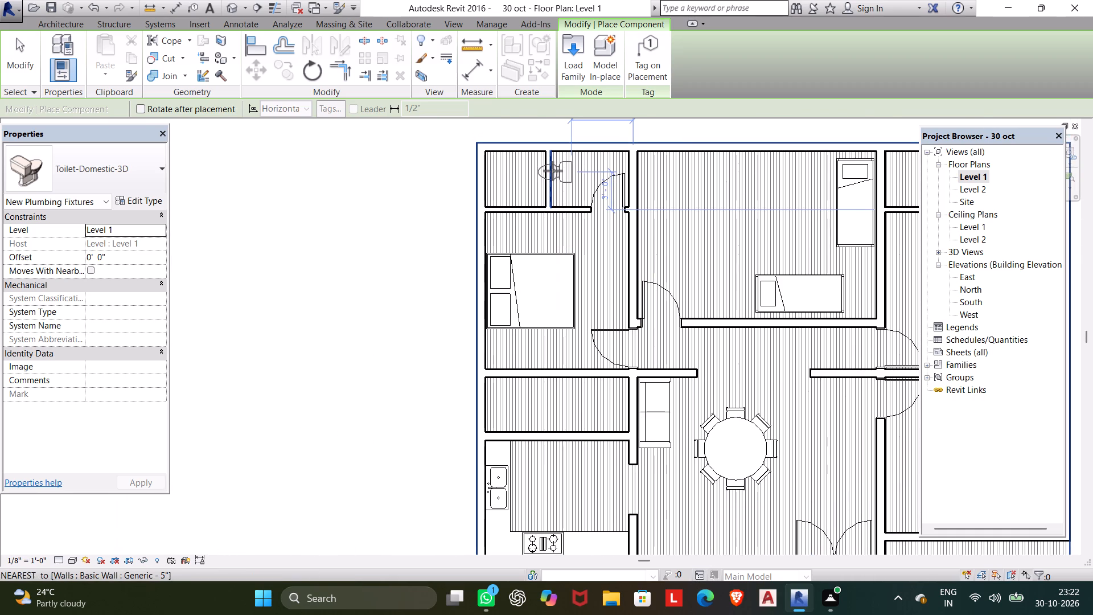
key(space)
key(space)
key(space)
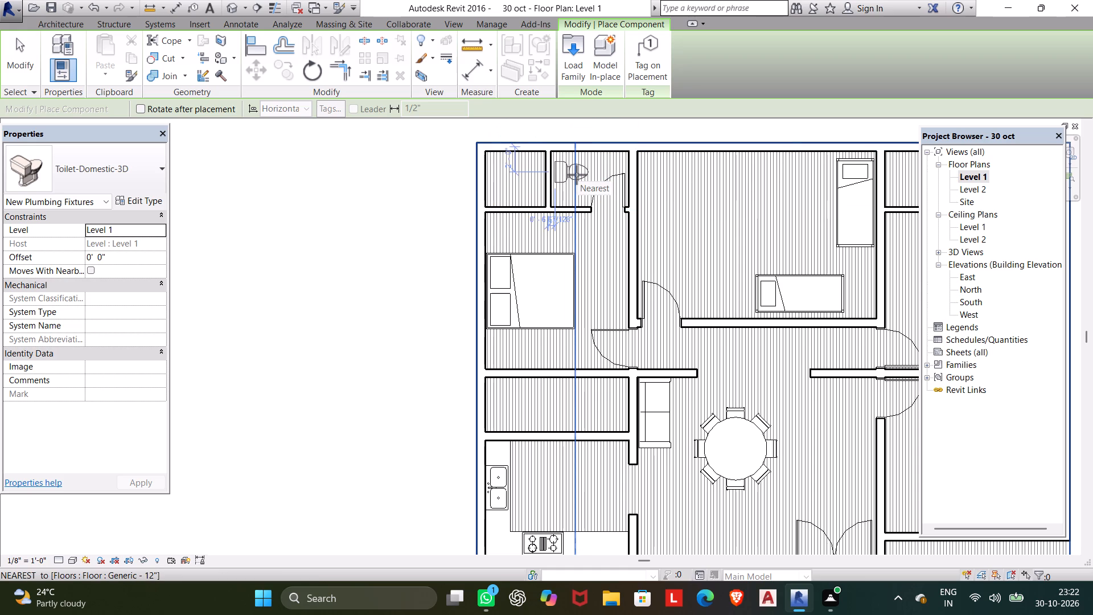
click(577, 175)
Place a toilet in the northeast bedroom's bathroom, tank against the north wall and about 2'-3" from the east wall, and finish placing components.
scroll(639, 206, down, 2)
scroll(793, 212, down, 1)
middle_drag(790, 214, 735, 261)
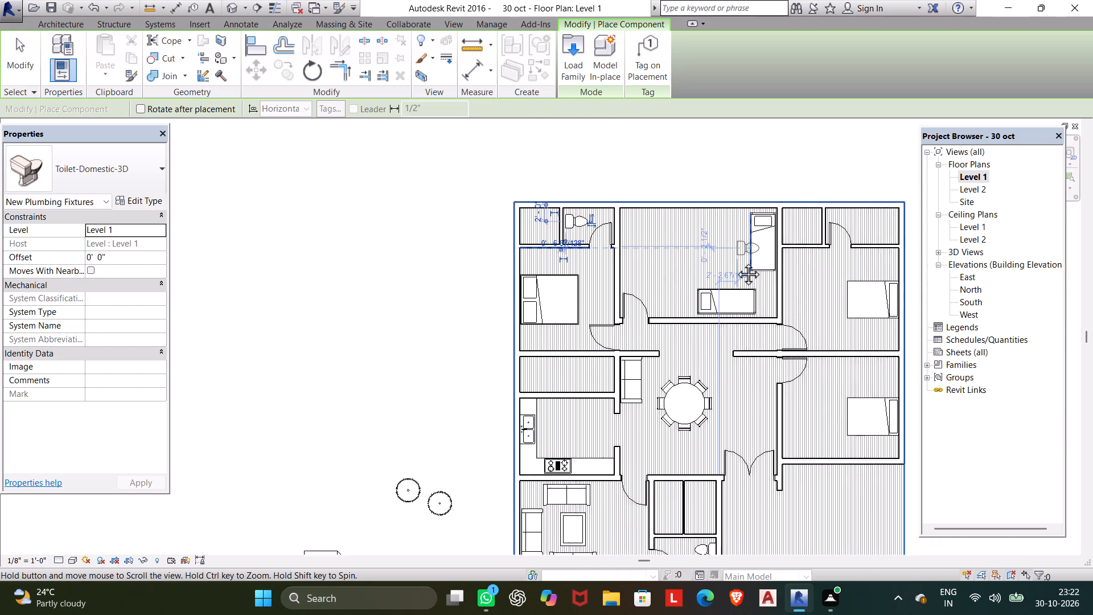
middle_drag(735, 261, 647, 289)
key(space)
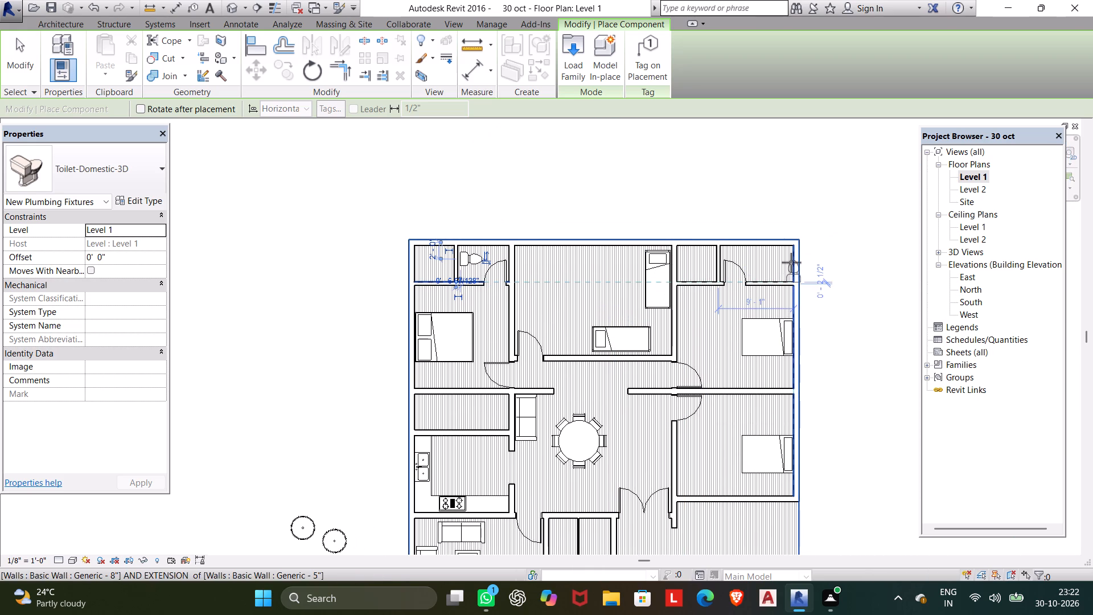
key(space)
scroll(777, 261, up, 5)
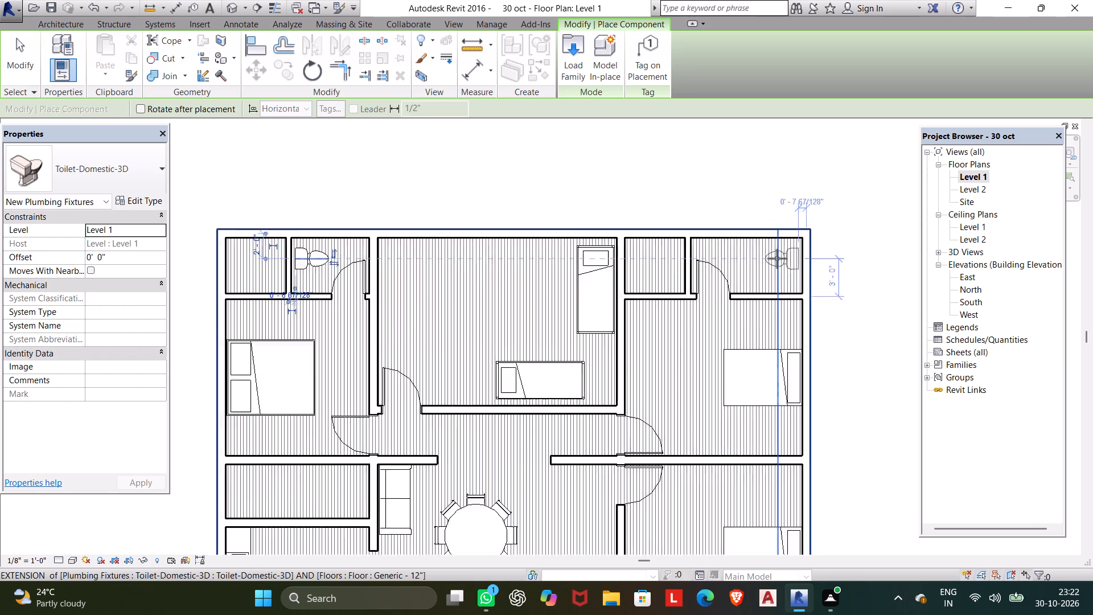
key(space)
key(space)
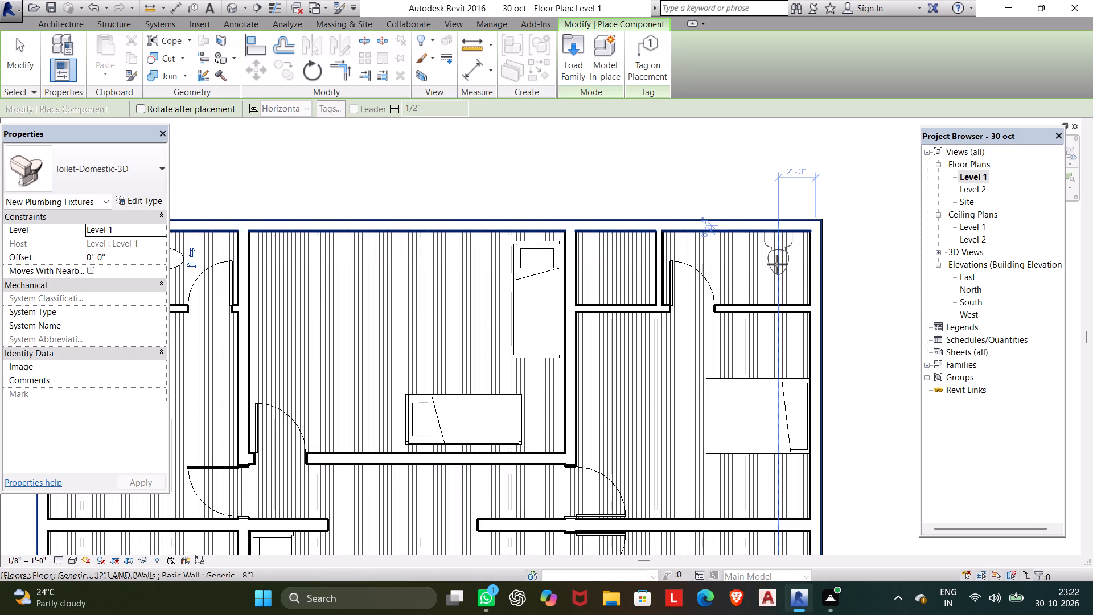
click(777, 264)
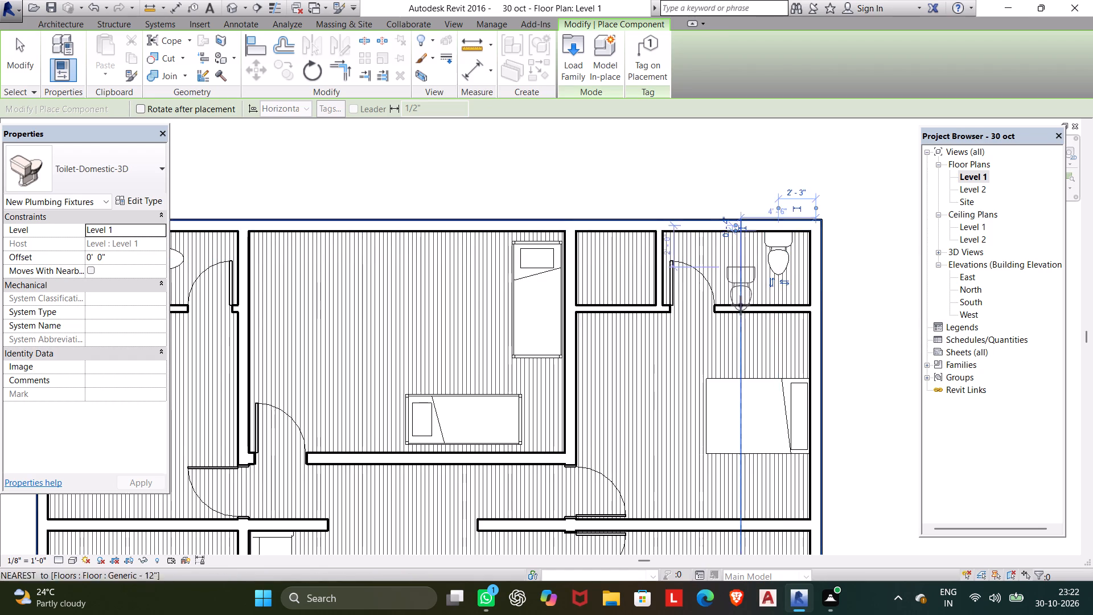
scroll(747, 321, down, 5)
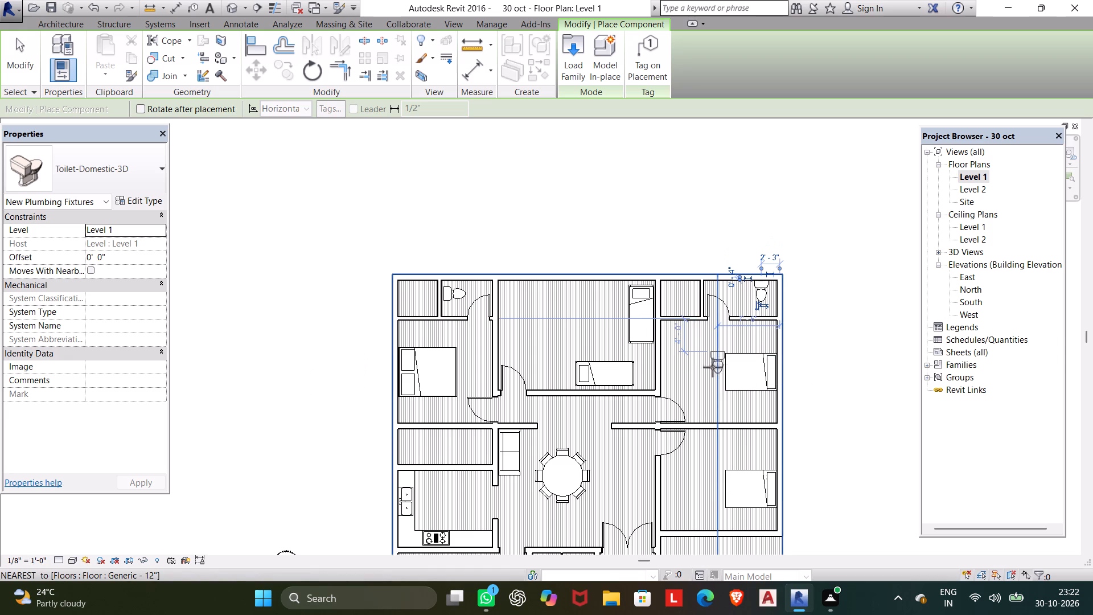
scroll(699, 419, down, 1)
middle_drag(699, 419, 691, 277)
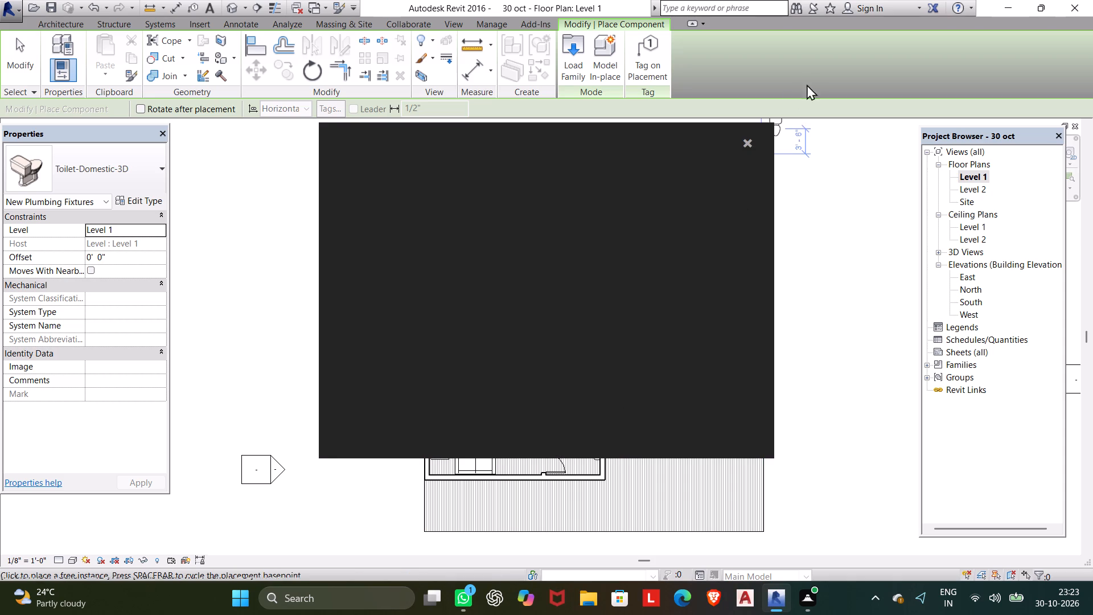
click(744, 144)
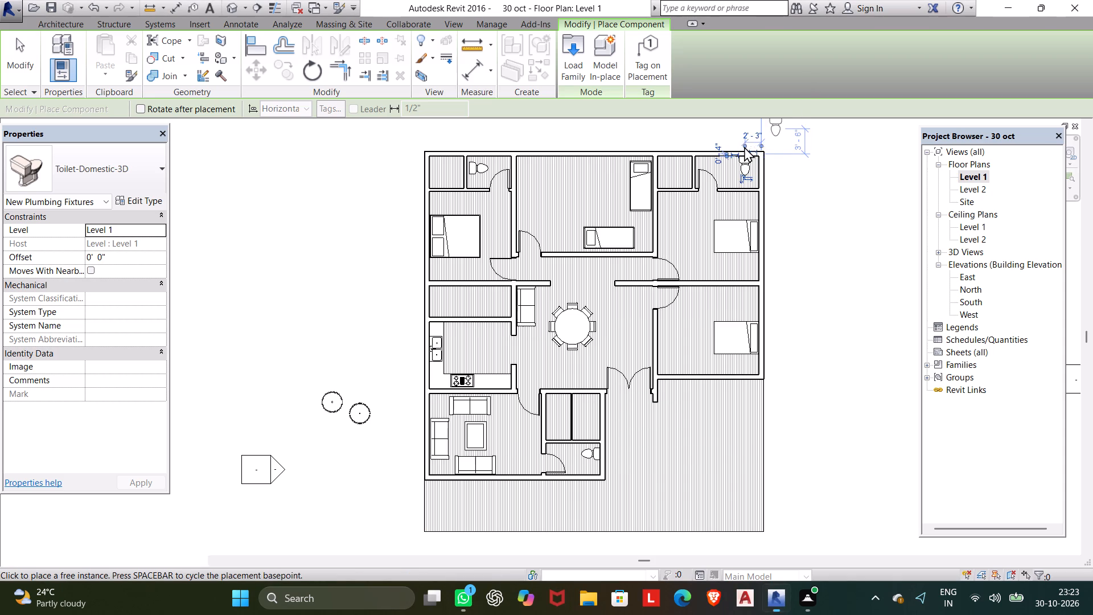
key(Escape)
key(Escape)
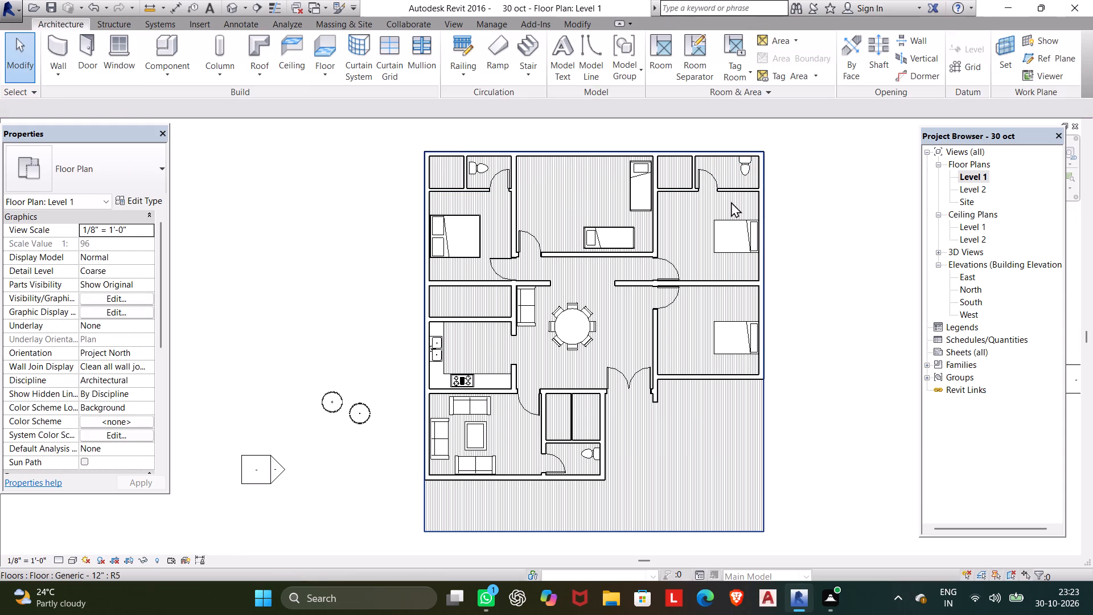
Delete the sofa against the west wall of the dining area.
scroll(577, 308, up, 4)
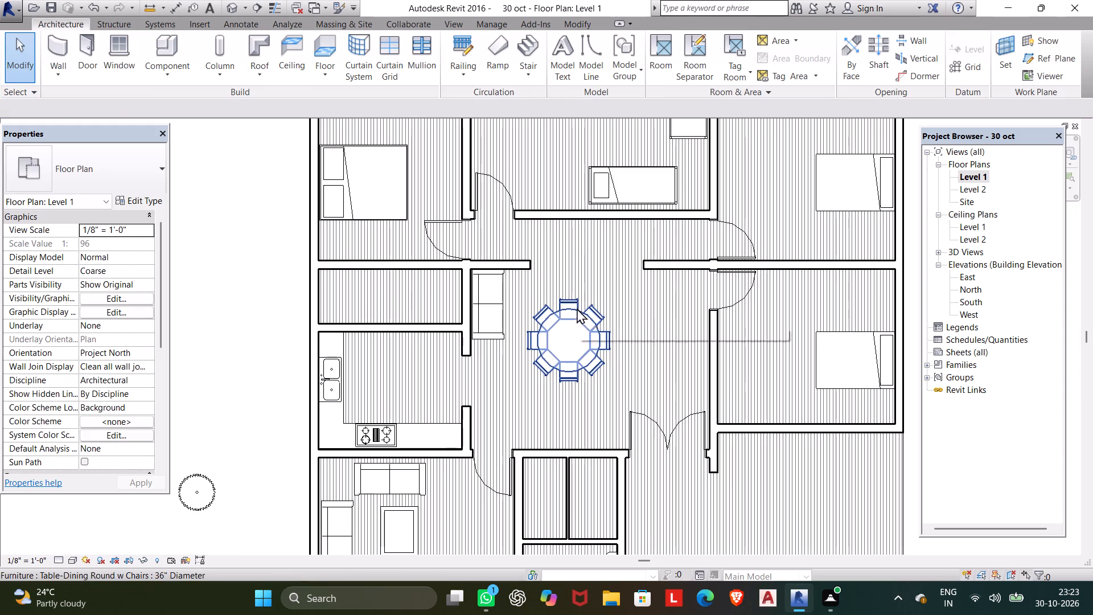
click(480, 289)
key(Delete)
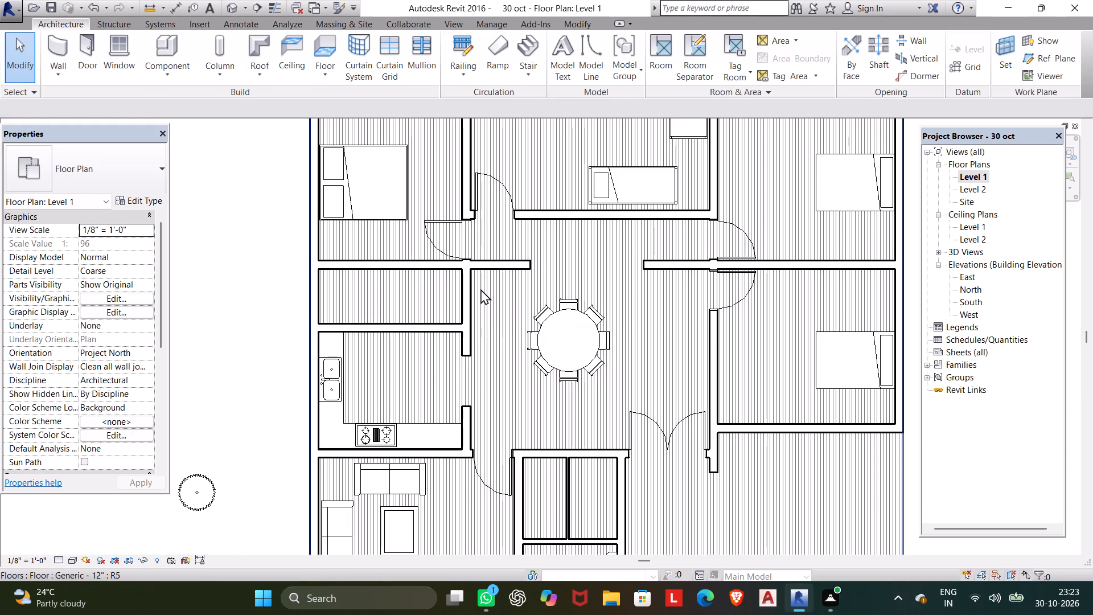
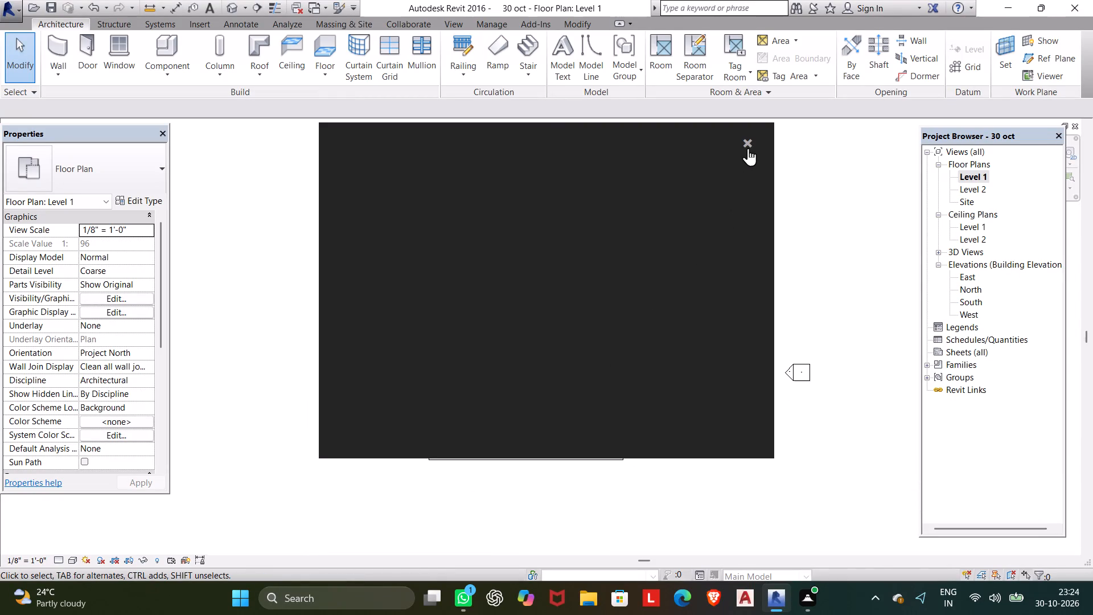
Examine the rooms and their fixtures across the Level 1 floor plan.
click(748, 146)
scroll(748, 146, down, 1)
scroll(447, 401, up, 3)
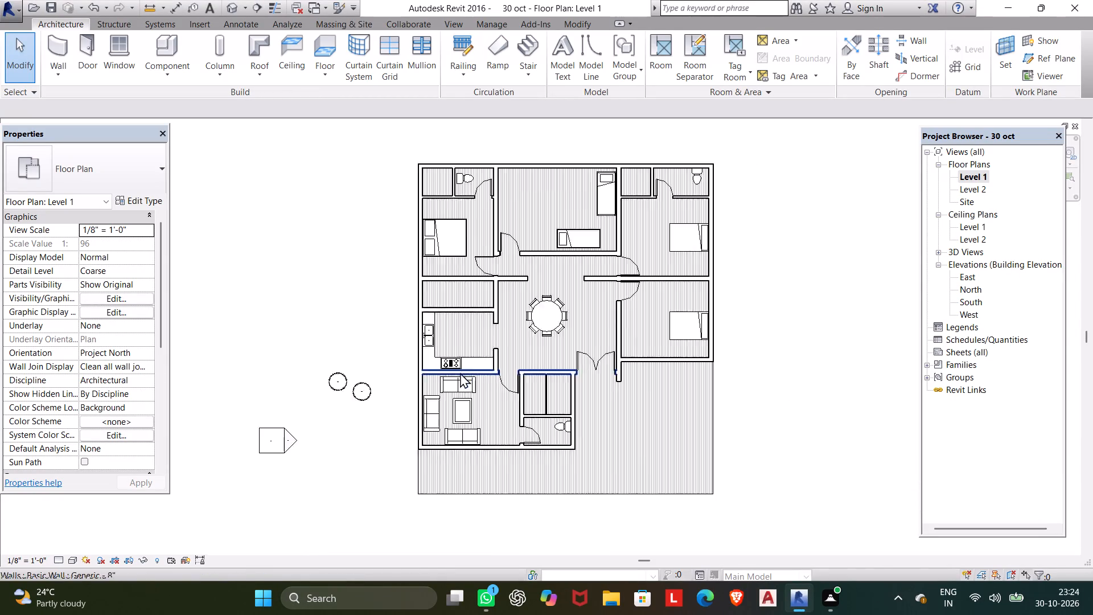
scroll(460, 372, up, 4)
middle_drag(531, 278, 545, 362)
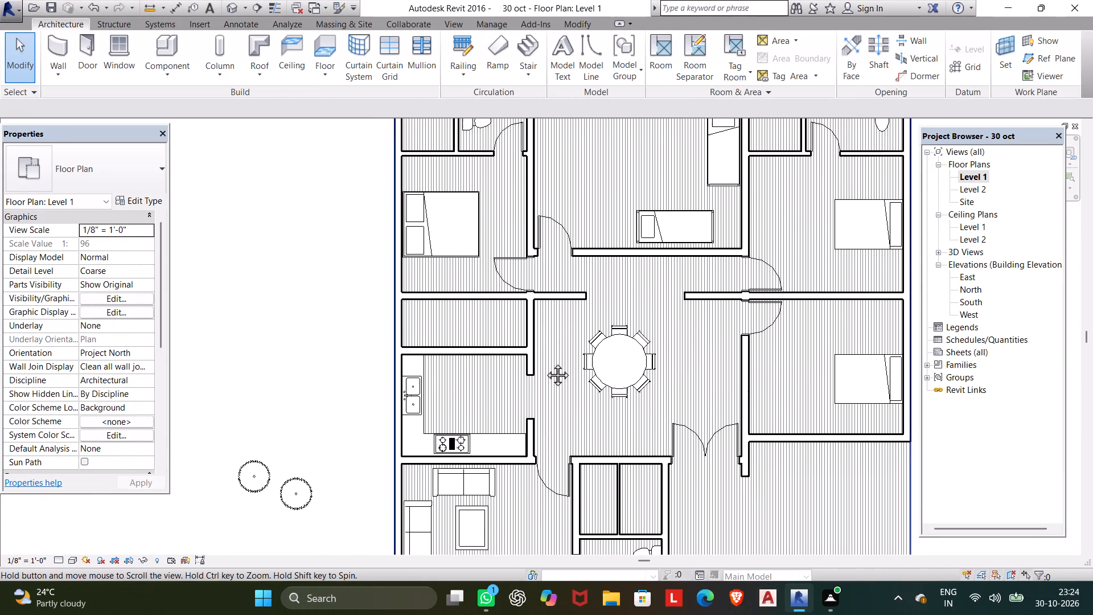
middle_drag(545, 362, 542, 405)
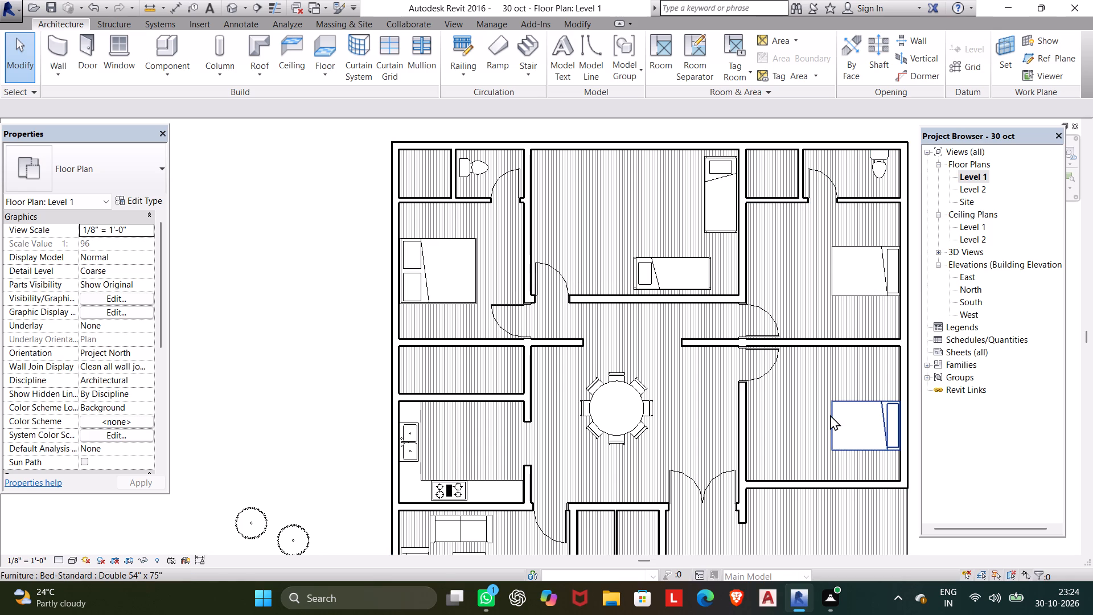
scroll(830, 415, down, 2)
middle_drag(830, 415, 823, 397)
middle_drag(784, 458, 774, 415)
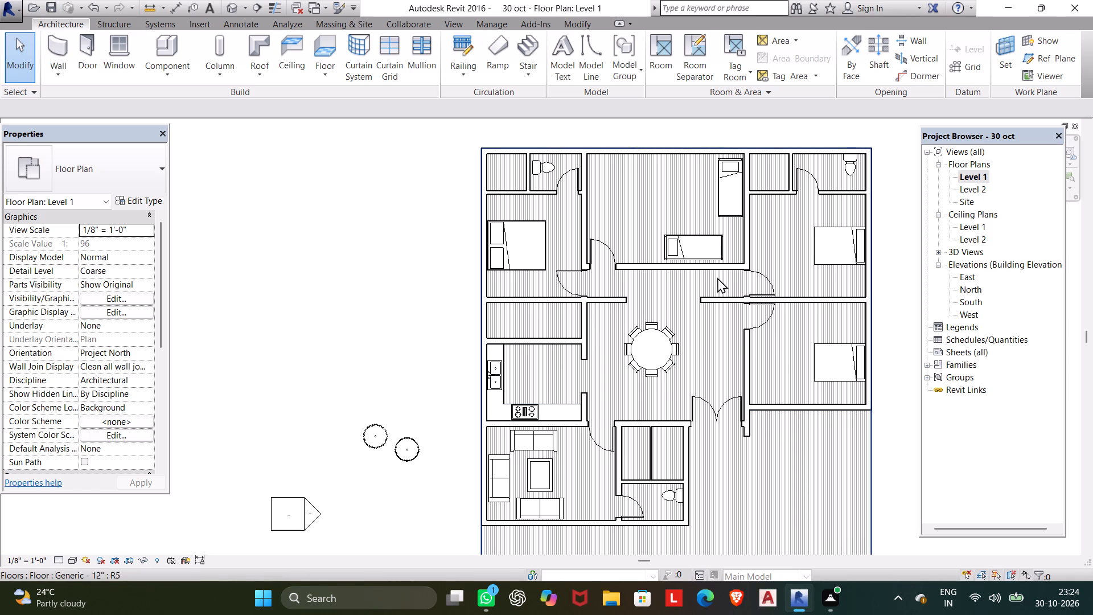
Place a Toilet-Domestic-3D in the small room north of the kitchen, rotated so its tank backs onto the west wall.
click(152, 55)
click(573, 67)
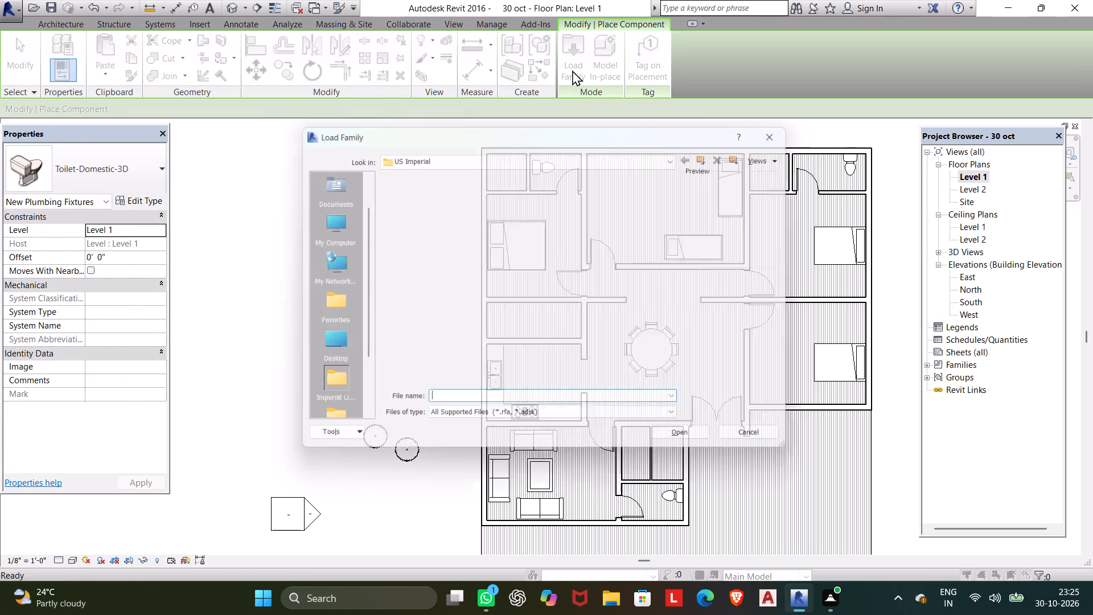
scroll(488, 282, down, 4)
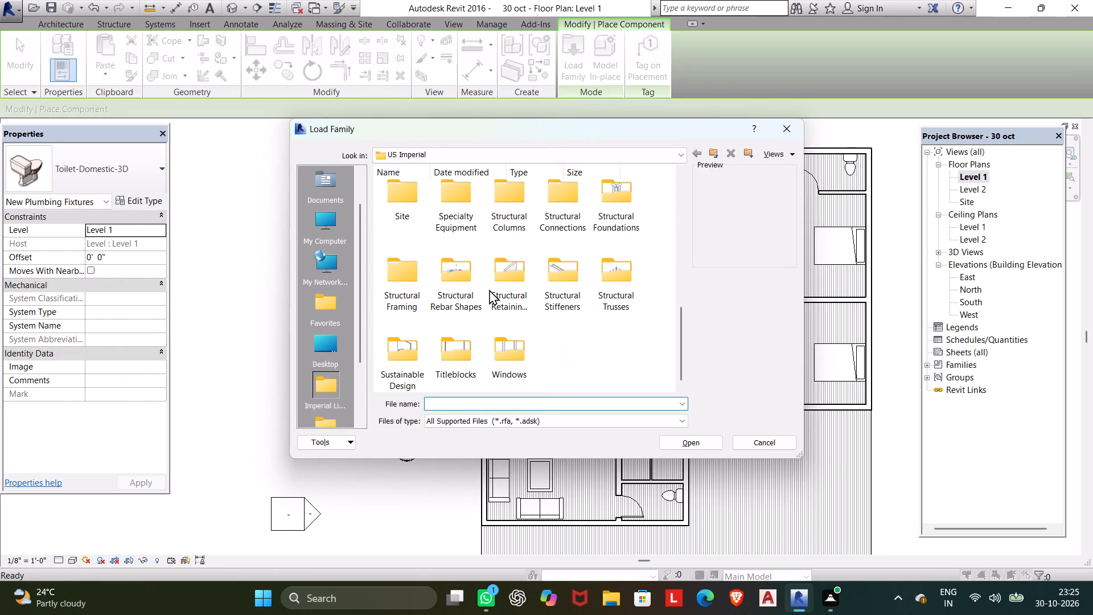
click(783, 126)
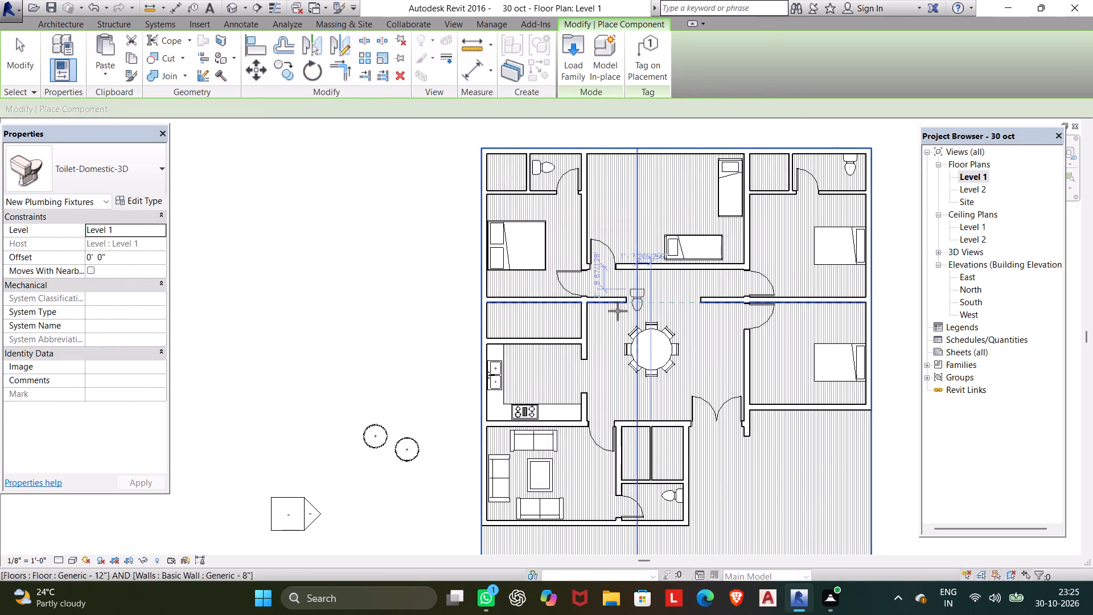
key(space)
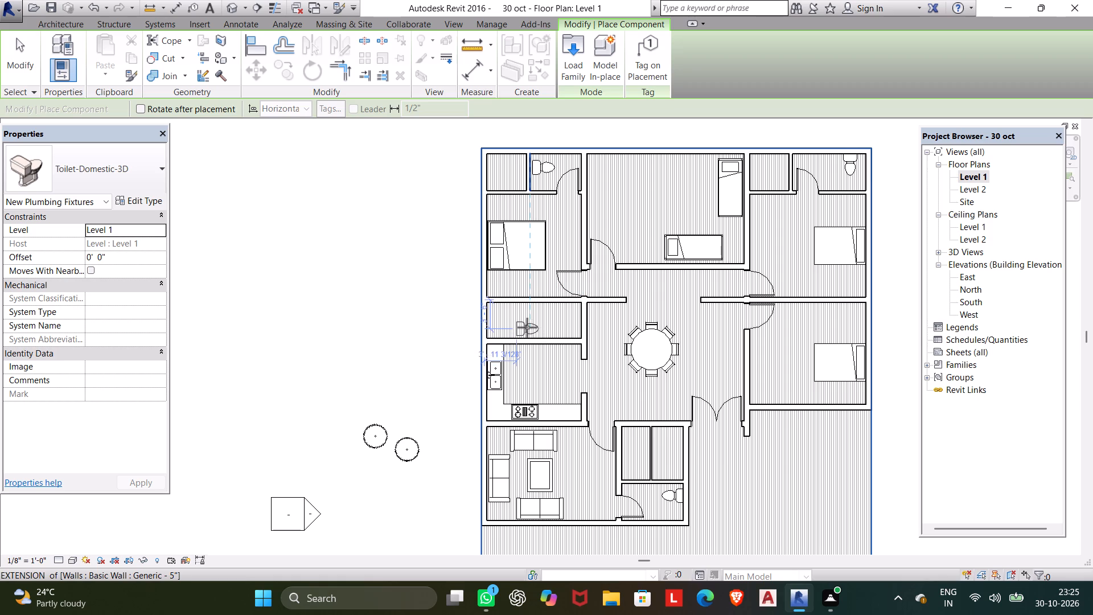
click(503, 322)
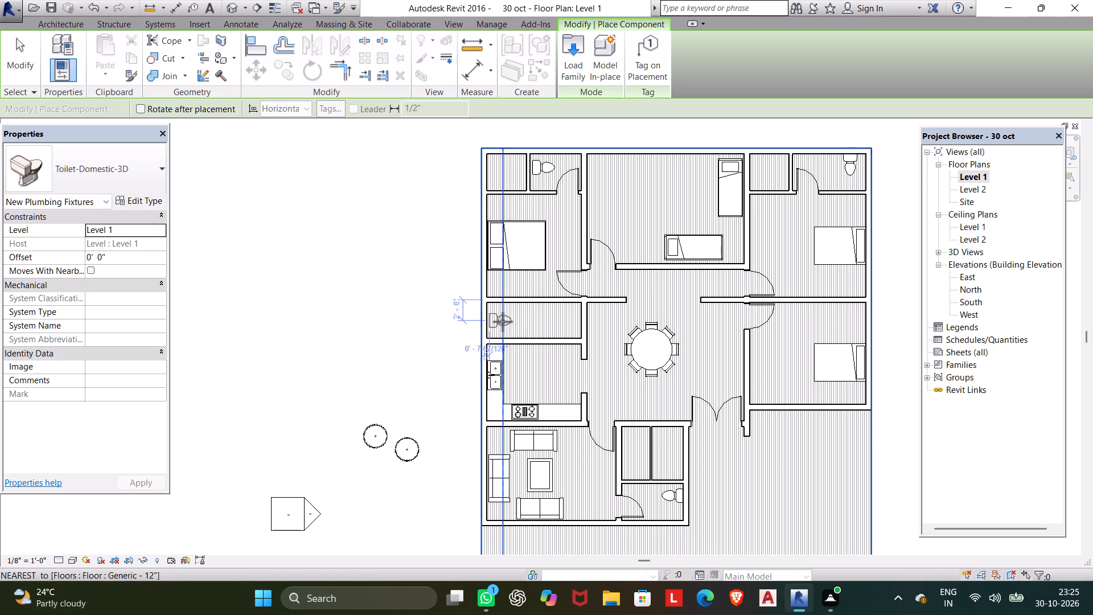
key(space)
key(Escape)
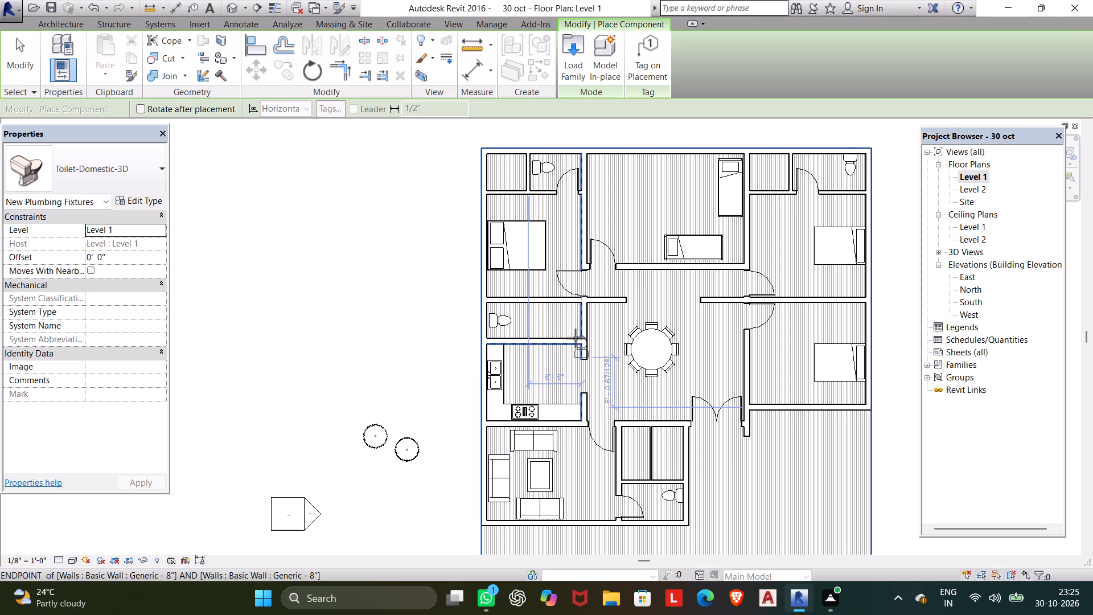
key(Escape)
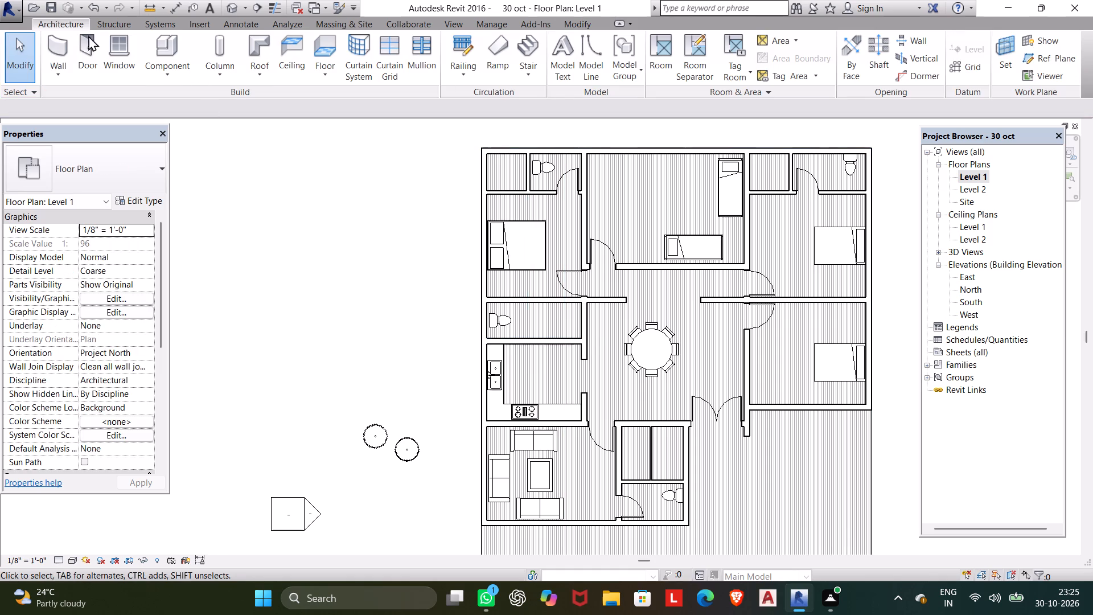
Load the Door-Single-Flush_Panel_Double-Acting family from the Doors library in the 32" x 84" type.
click(79, 43)
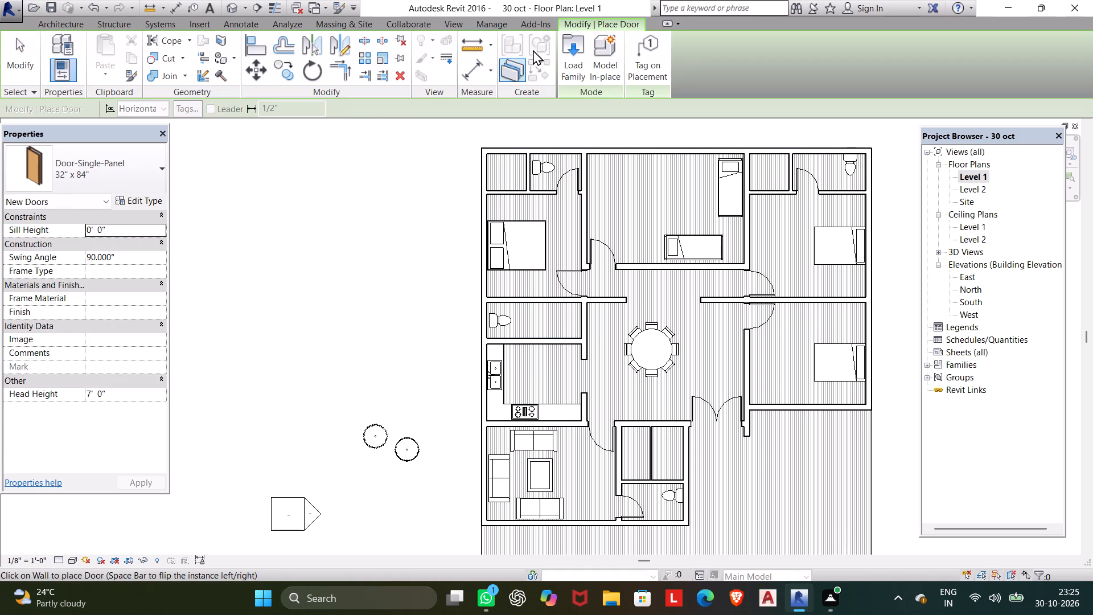
click(573, 38)
double_click(596, 282)
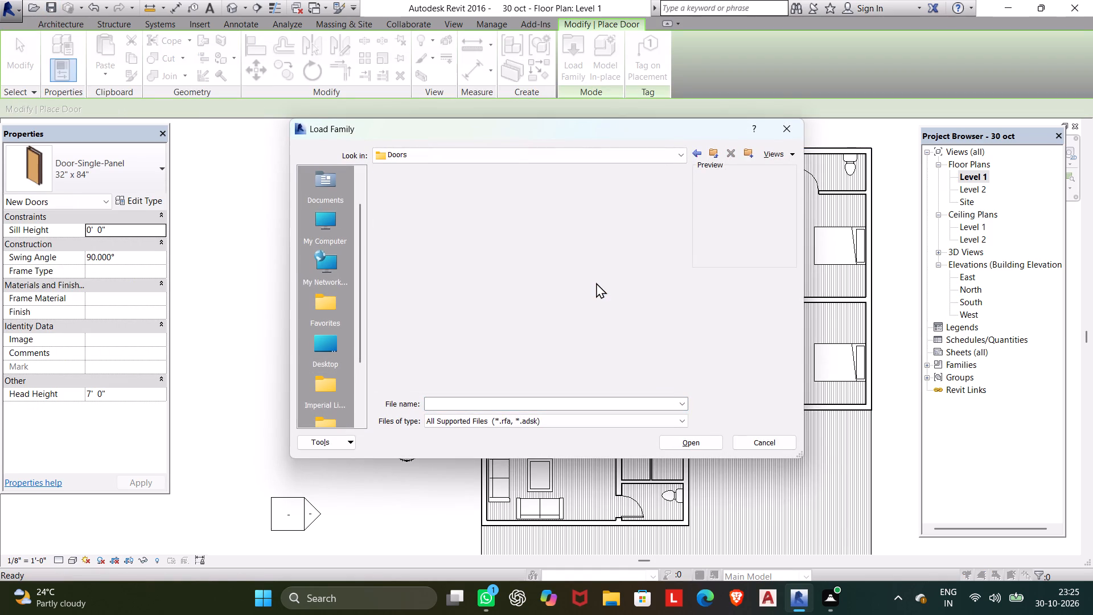
scroll(618, 368, down, 3)
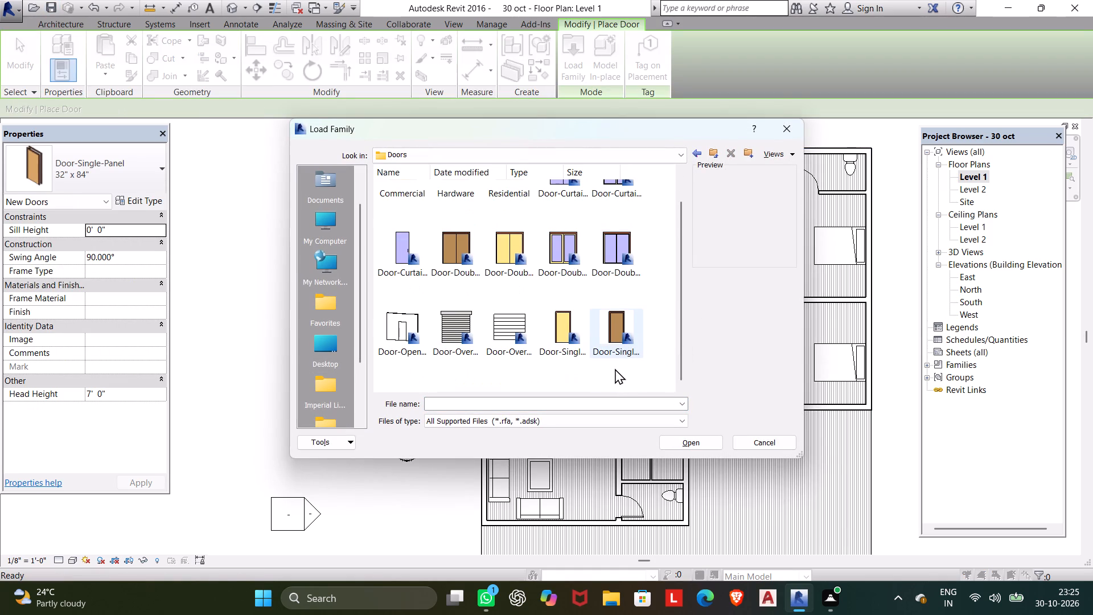
click(573, 336)
click(695, 441)
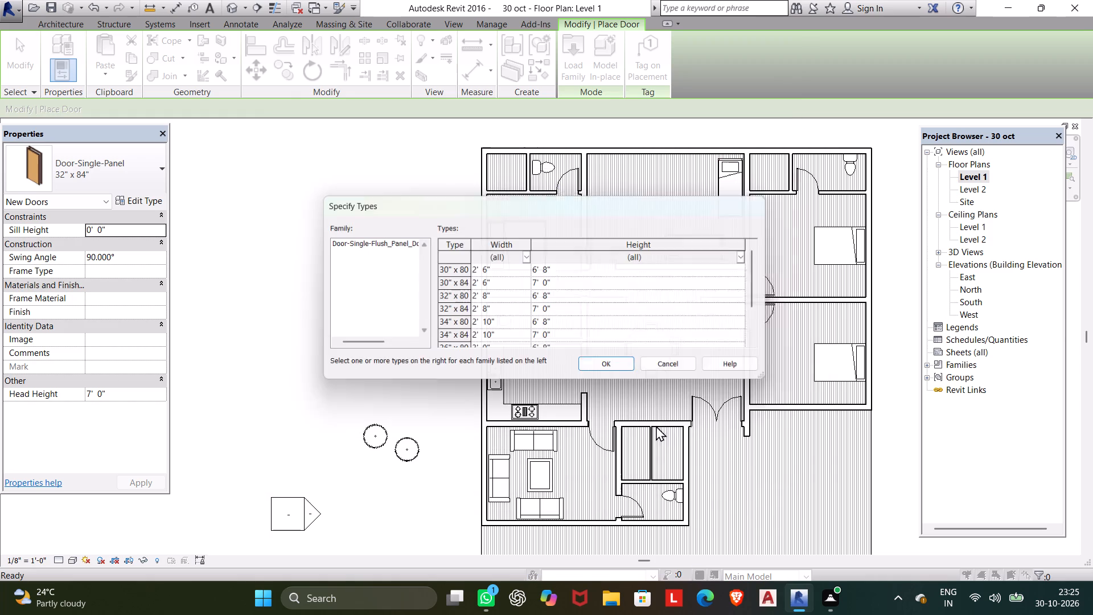
scroll(582, 327, down, 3)
scroll(582, 327, up, 5)
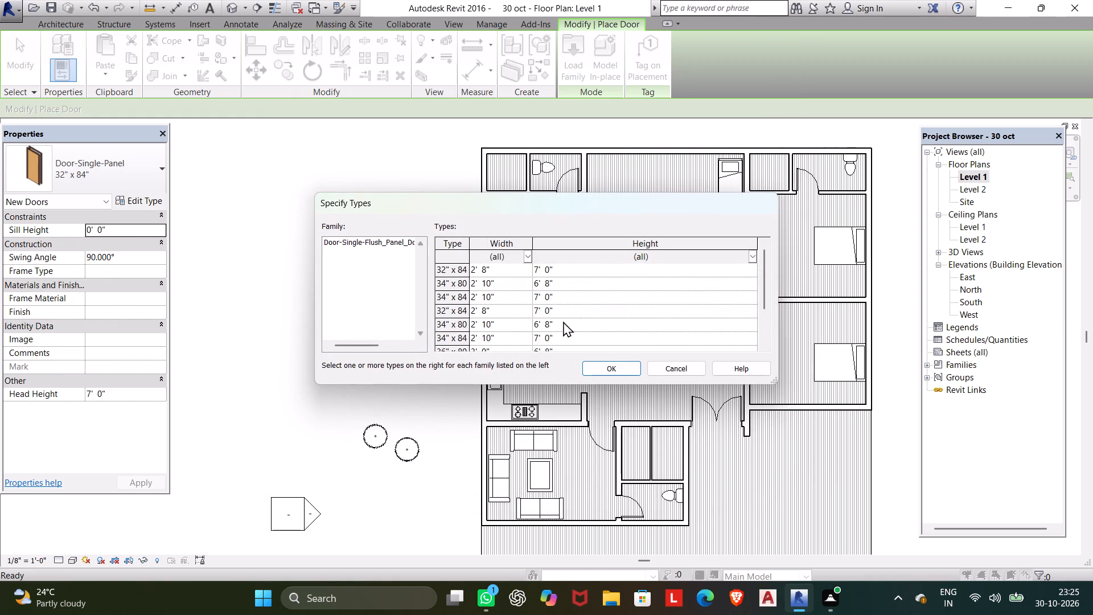
click(509, 308)
click(600, 368)
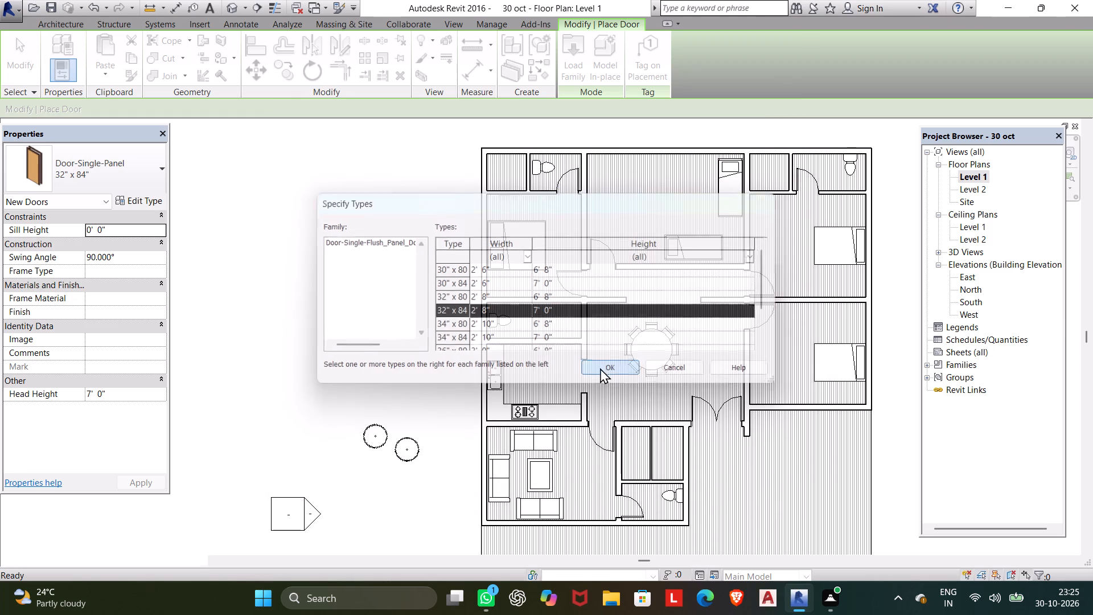
Place the 32" x 84" double-acting door in the east wall of the bathroom north of the kitchen and finish placing doors.
scroll(573, 322, up, 4)
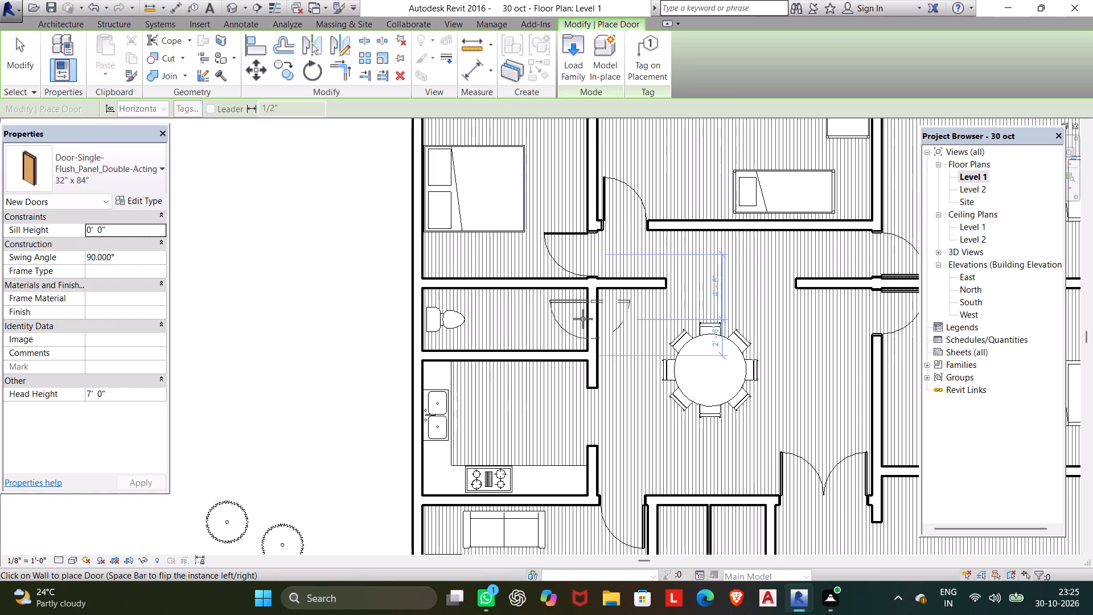
click(583, 319)
key(Escape)
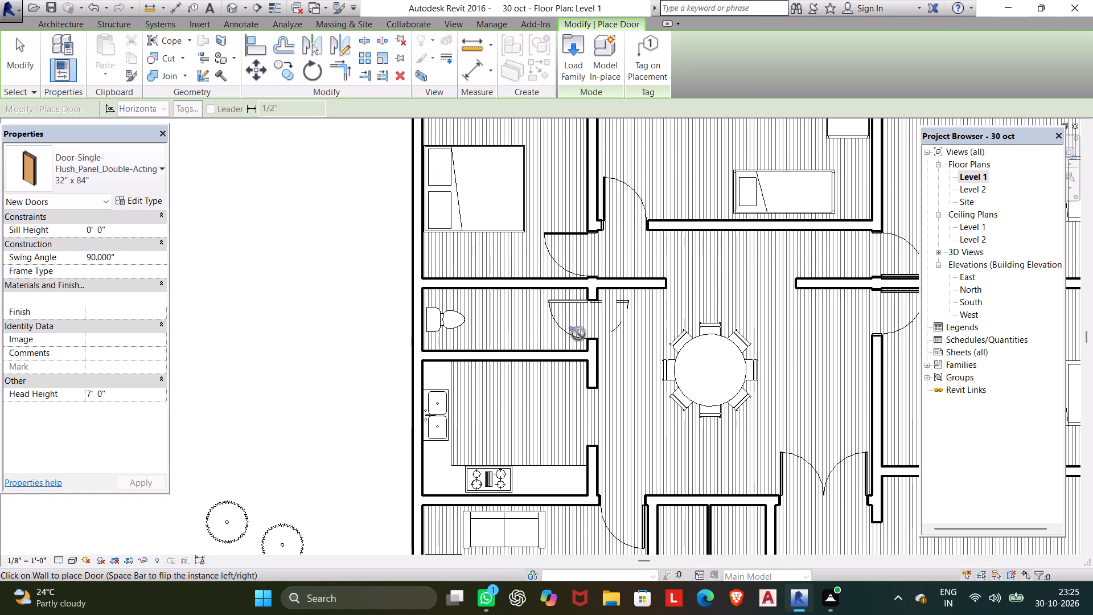
key(Escape)
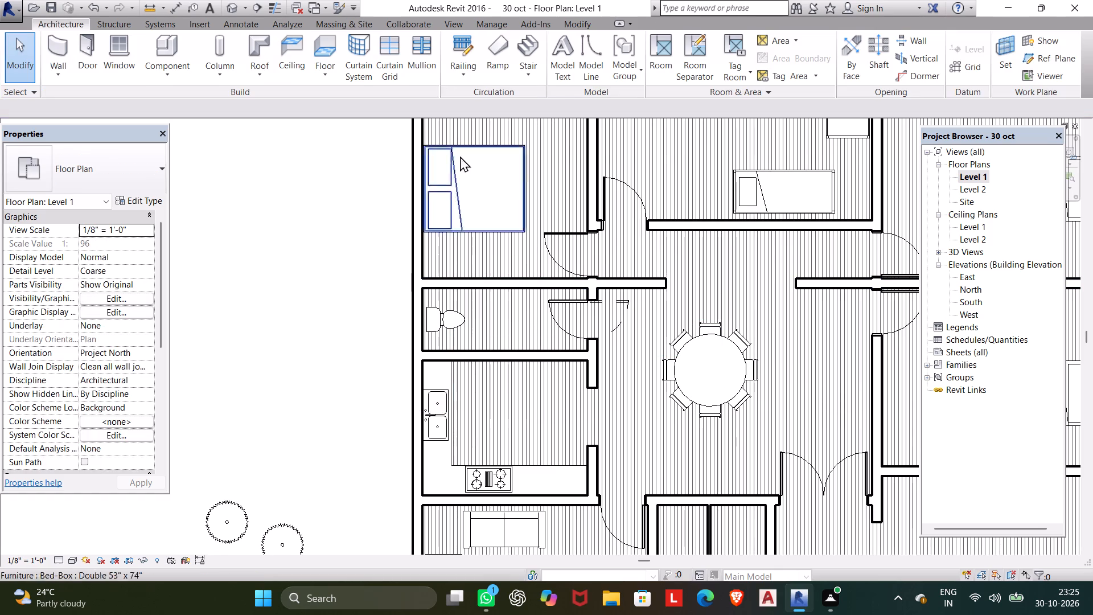
Start loading a component family and browse the US Imperial library to the Plumbing, Architectural, Fixtures folder.
click(157, 48)
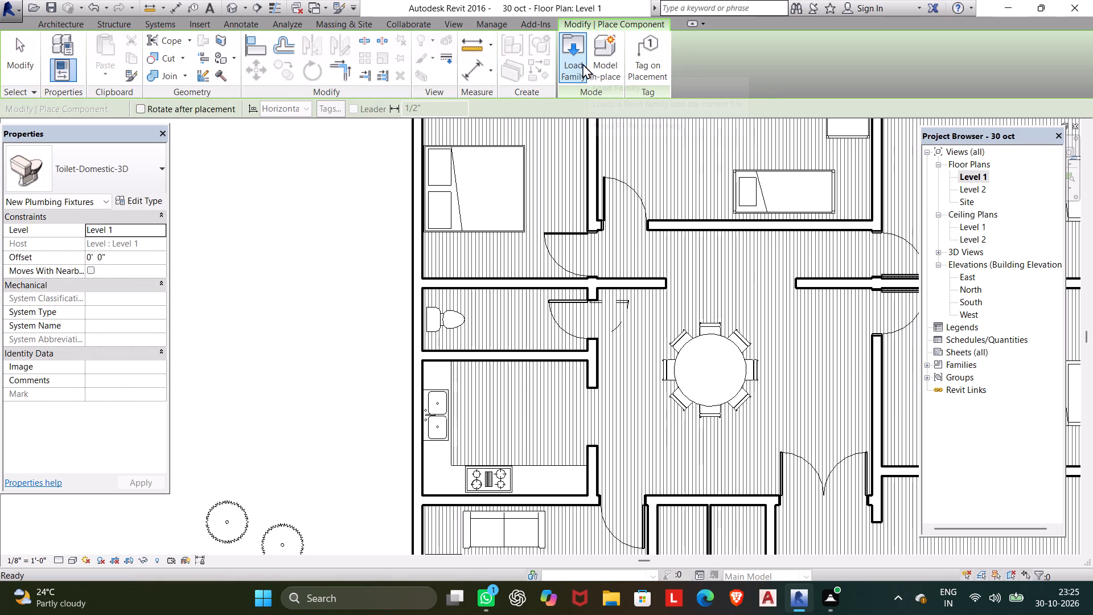
click(581, 63)
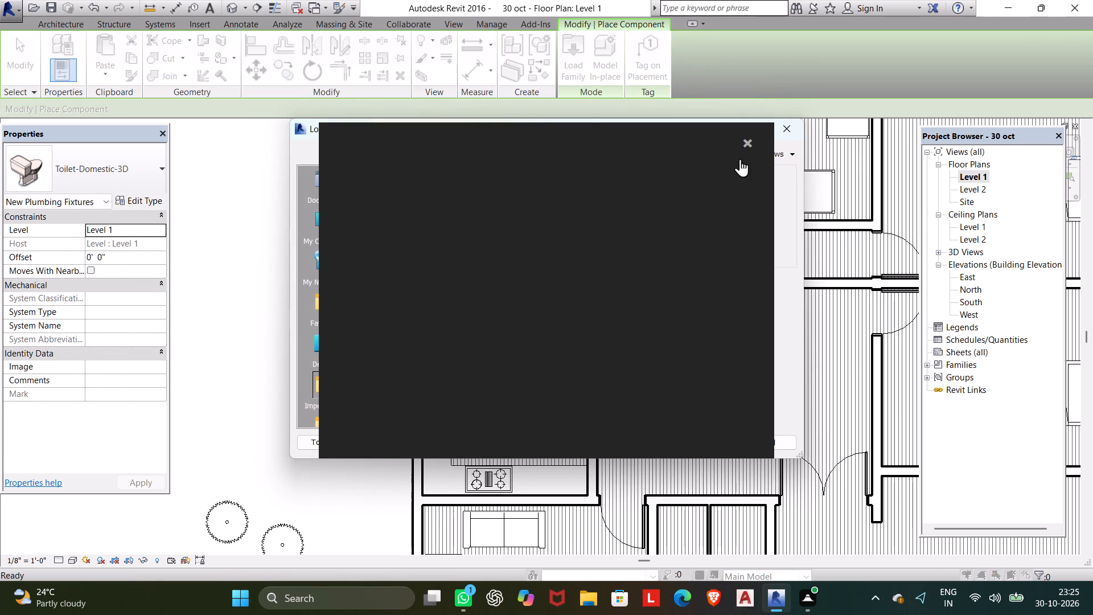
click(747, 142)
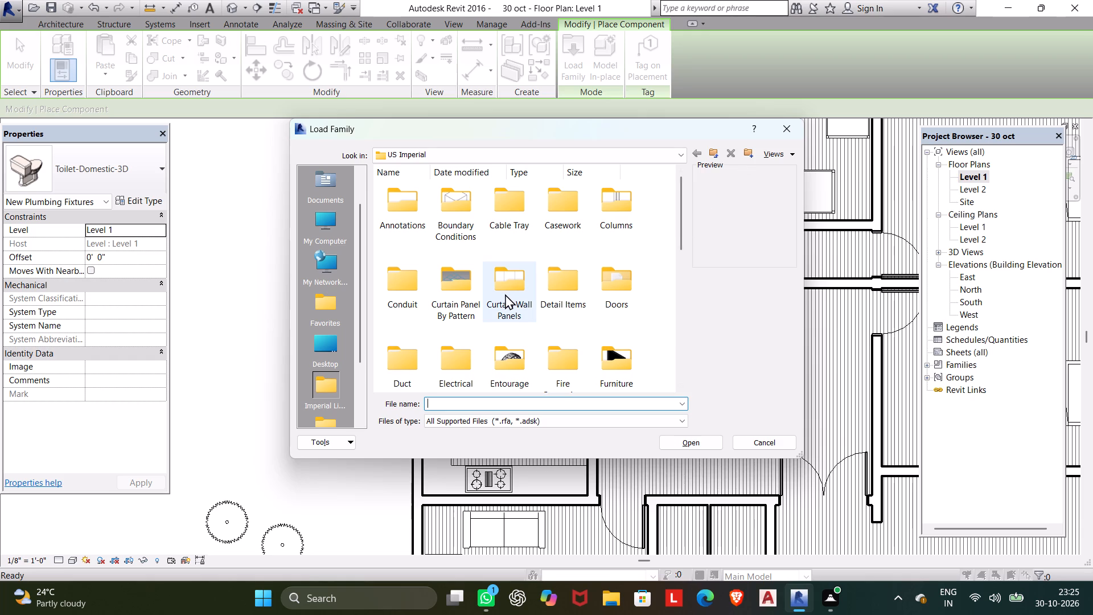
scroll(504, 296, down, 2)
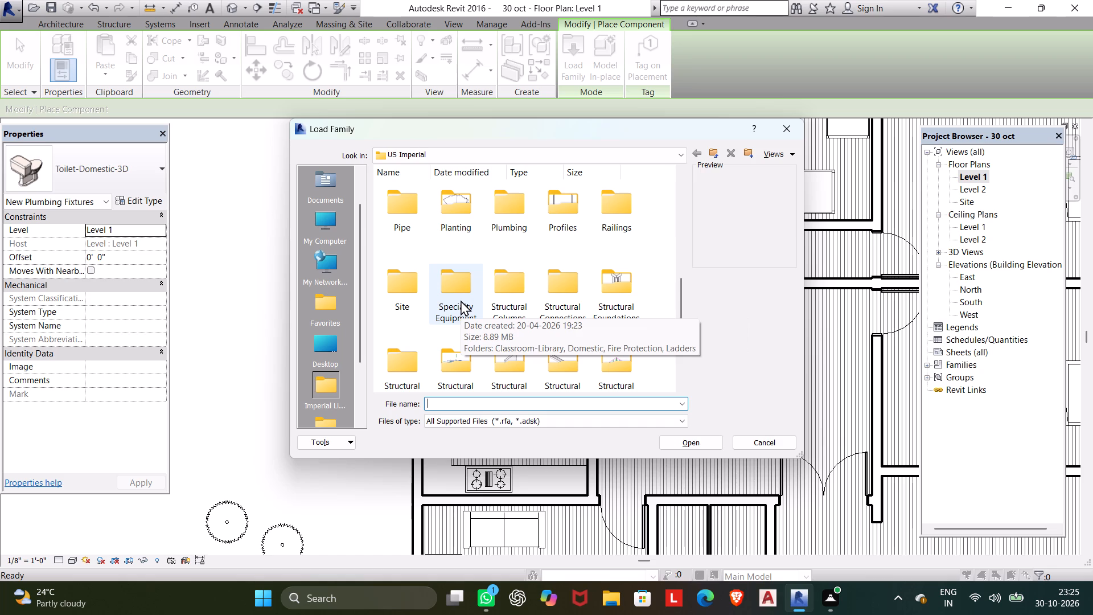
scroll(545, 294, down, 4)
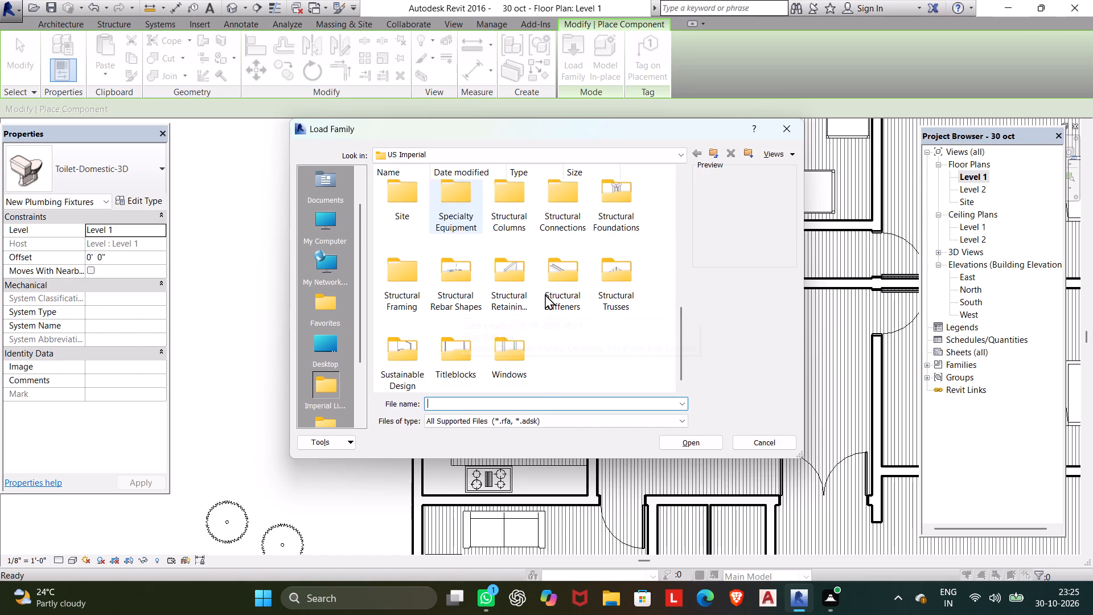
scroll(545, 292, up, 4)
scroll(511, 311, down, 2)
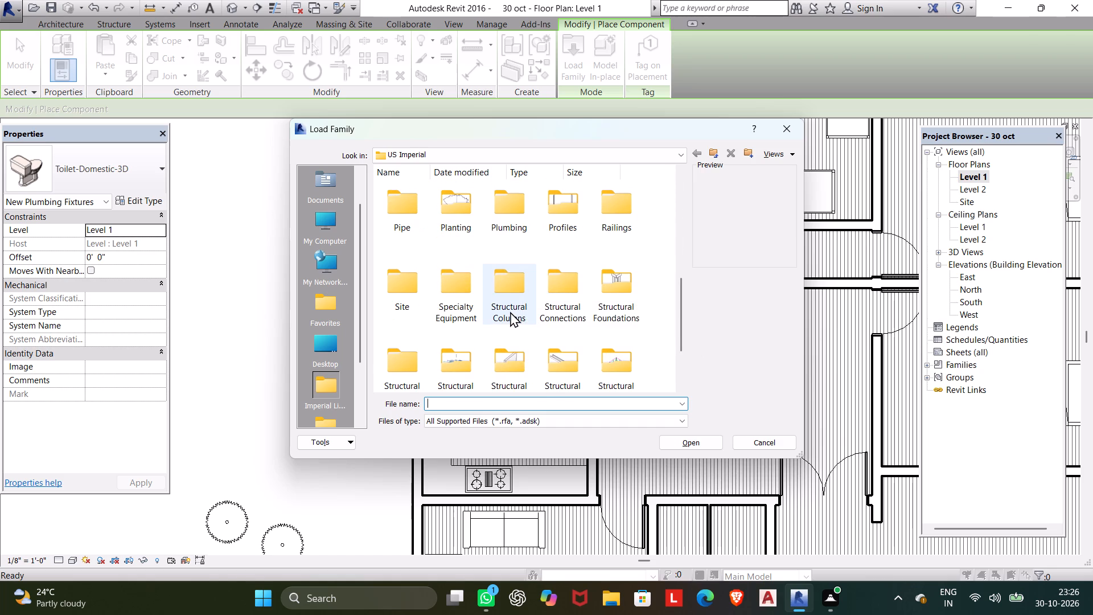
double_click(512, 235)
click(510, 220)
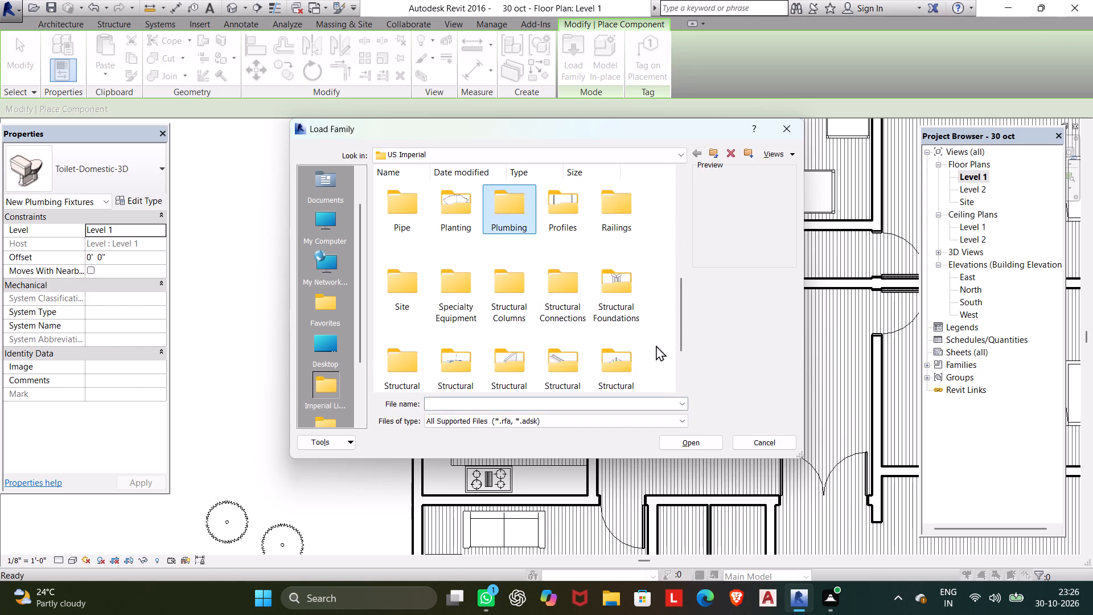
click(694, 438)
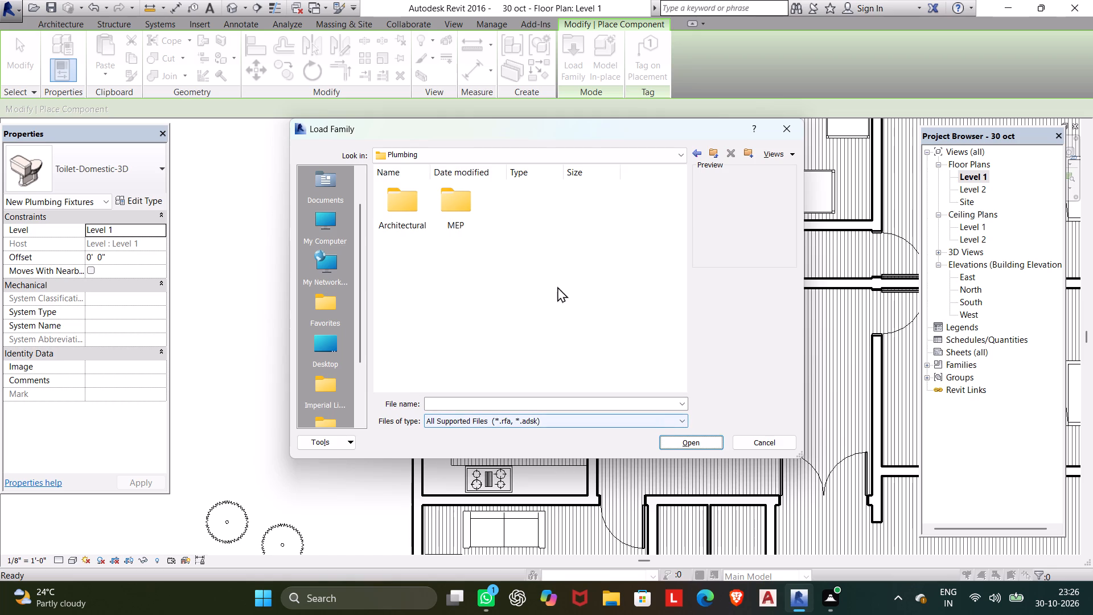
double_click(411, 222)
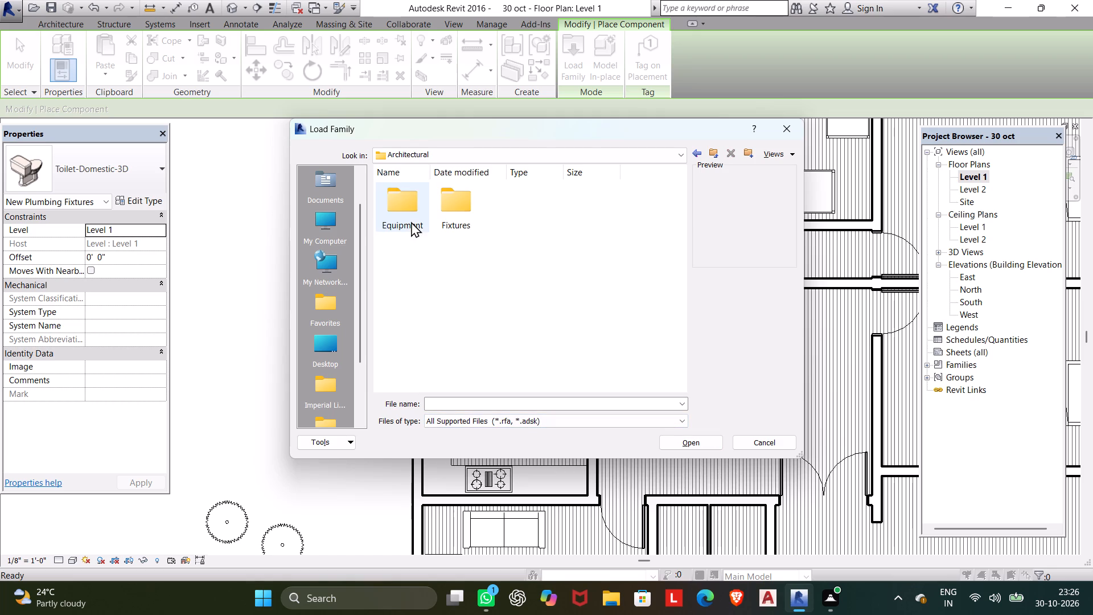
double_click(470, 210)
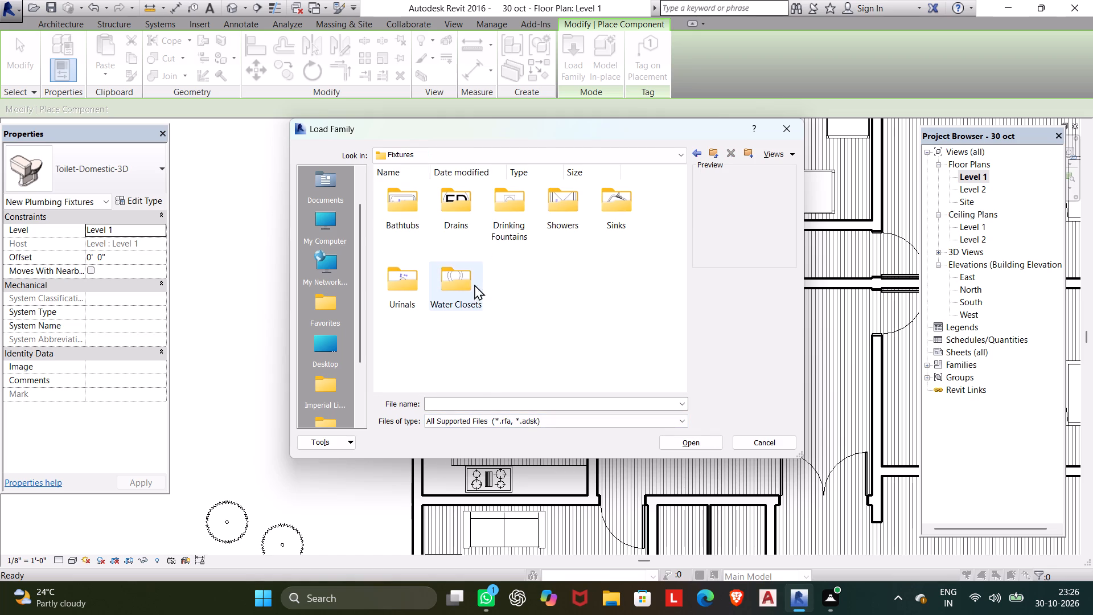
Load the Sink Vanity-Square family from the Sinks folder of the plumbing fixtures library.
double_click(461, 288)
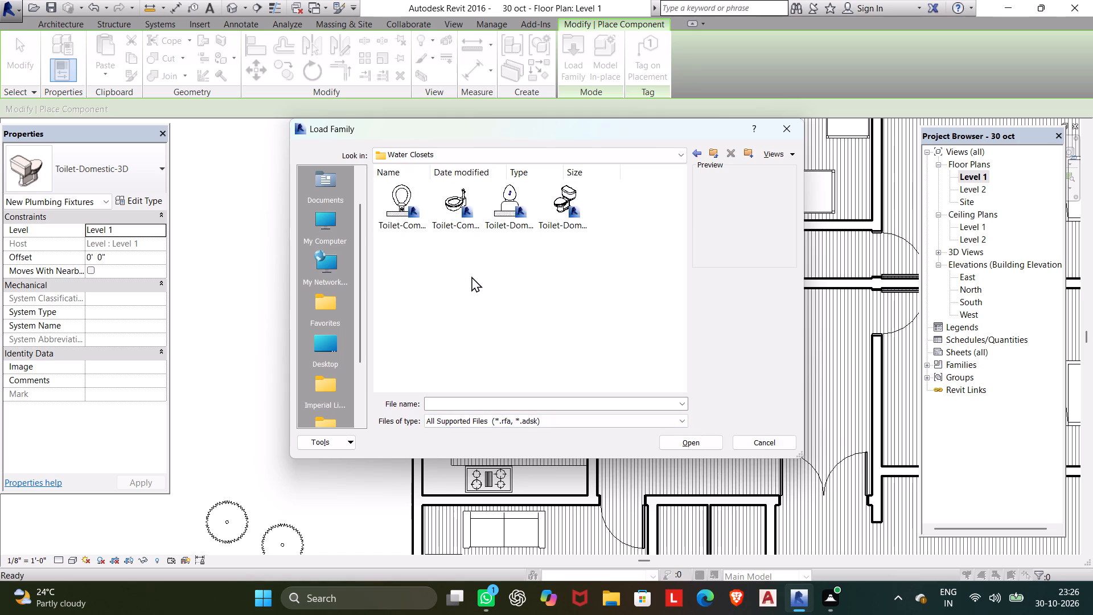
click(697, 154)
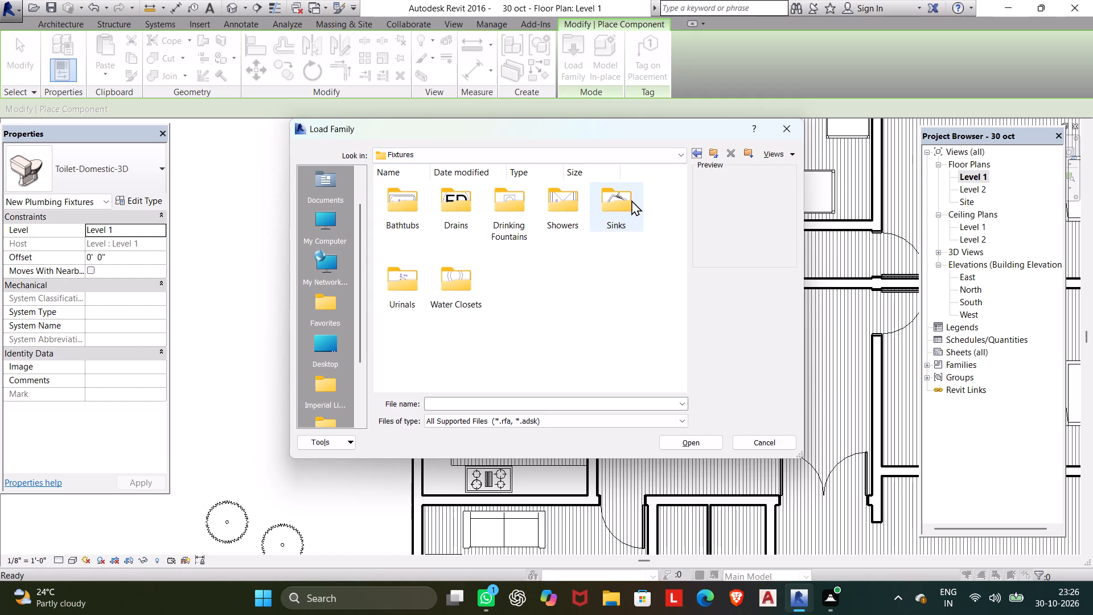
click(617, 199)
click(617, 199)
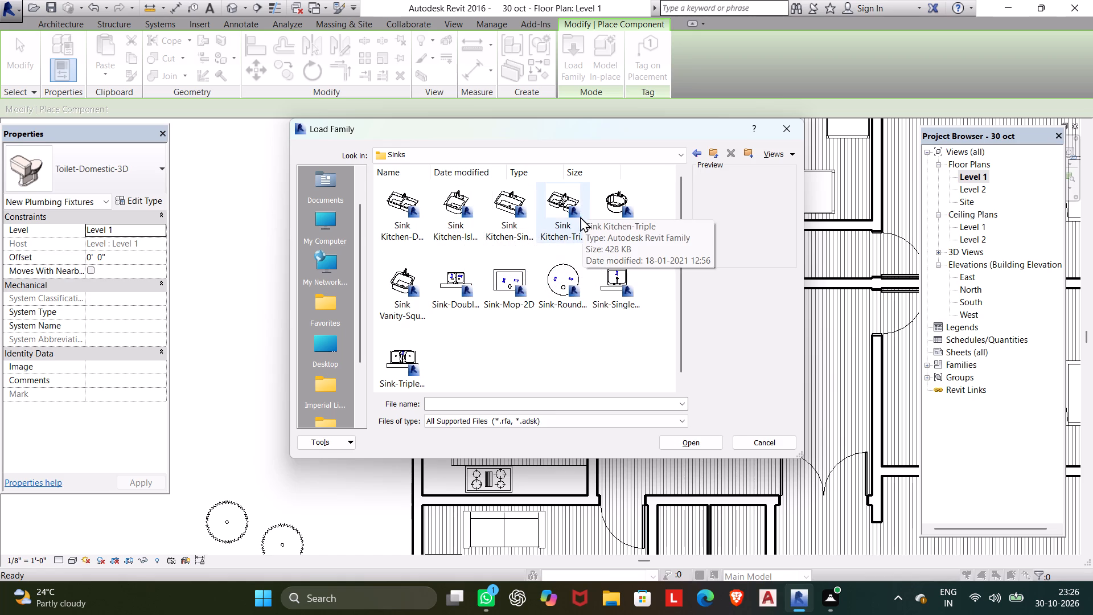
click(398, 356)
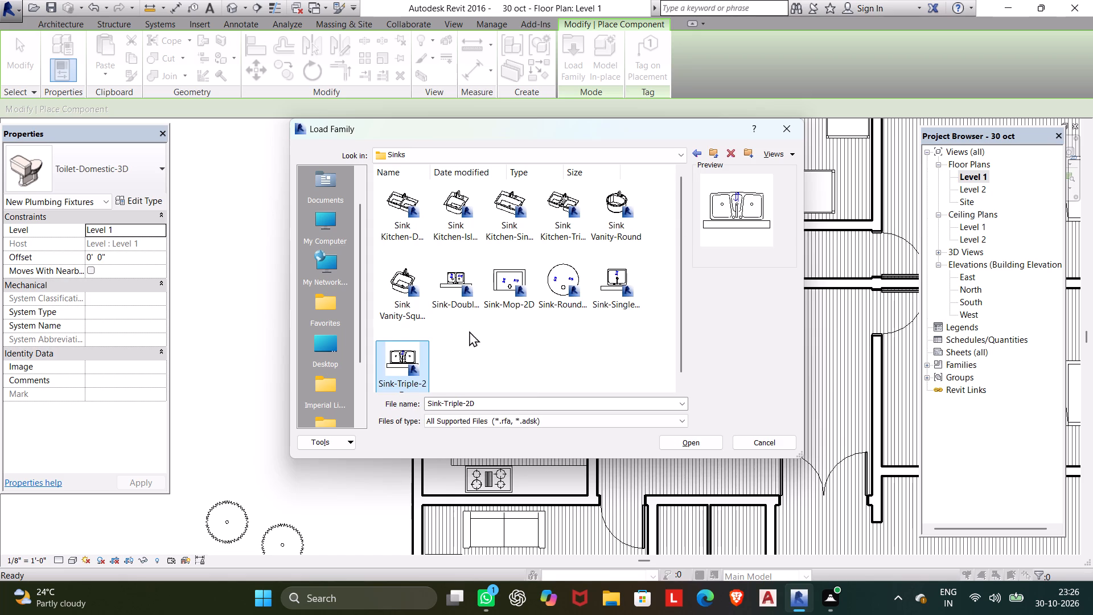
click(400, 294)
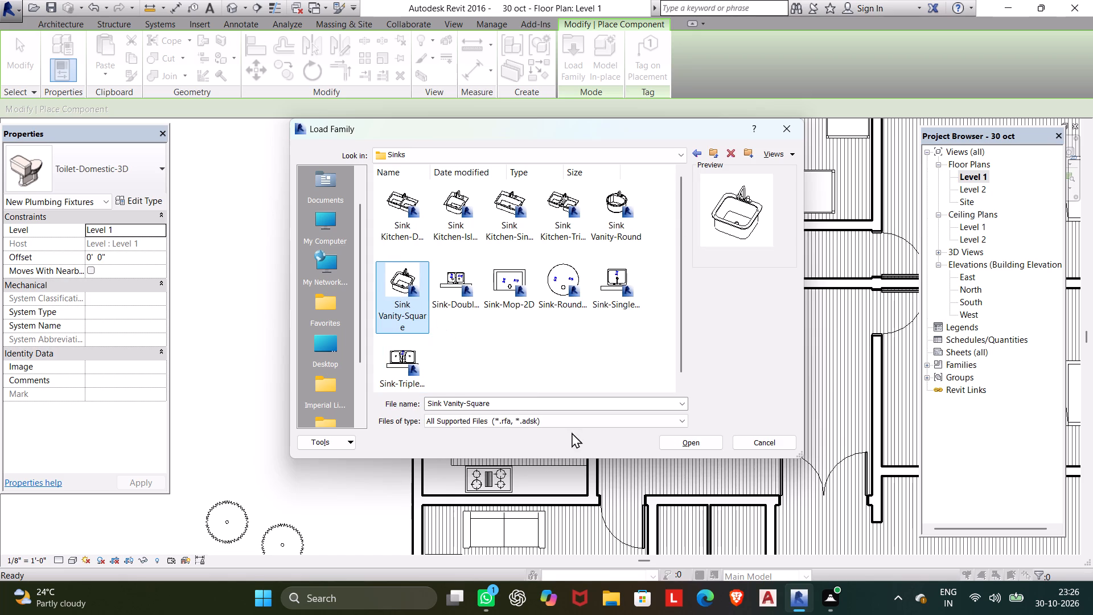
click(668, 442)
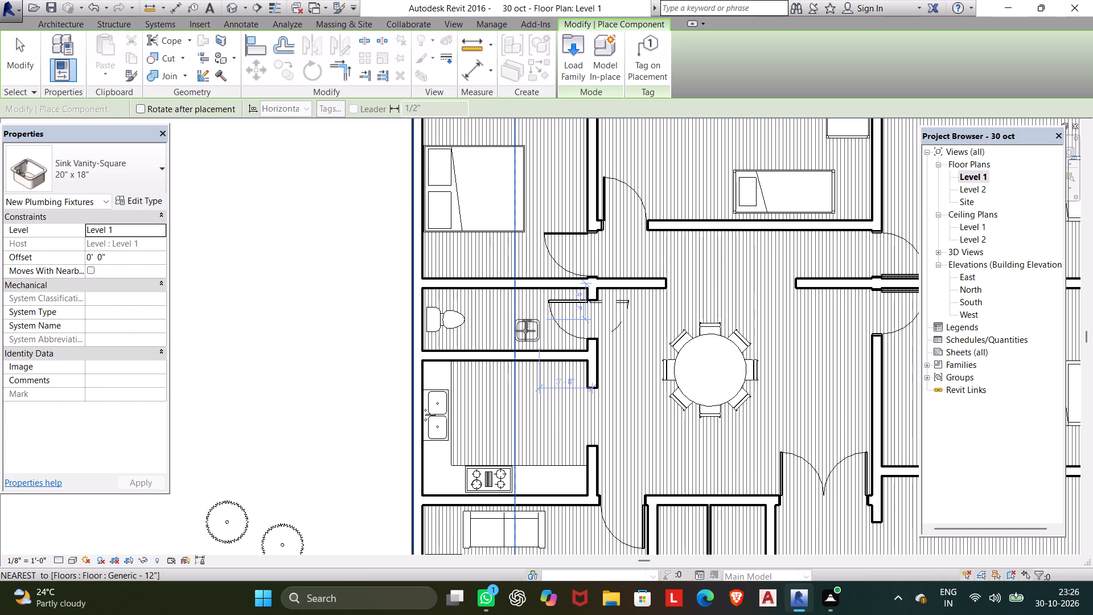
Place a 20" x 18" vanity sink against the south wall of the bathroom north of the kitchen, faucet towards that wall.
key(space)
key(space)
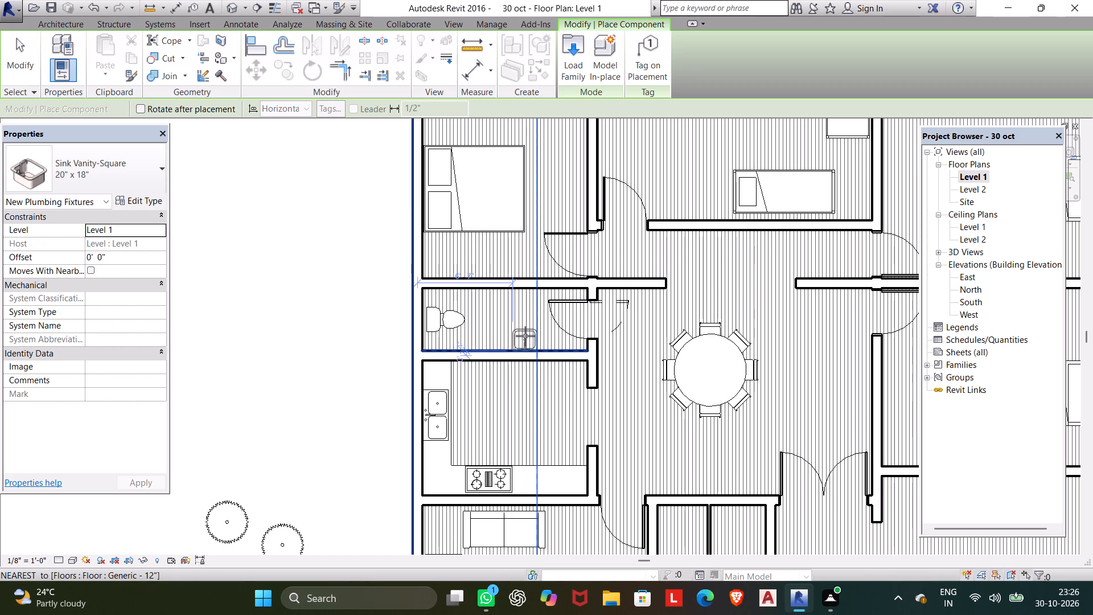
click(525, 336)
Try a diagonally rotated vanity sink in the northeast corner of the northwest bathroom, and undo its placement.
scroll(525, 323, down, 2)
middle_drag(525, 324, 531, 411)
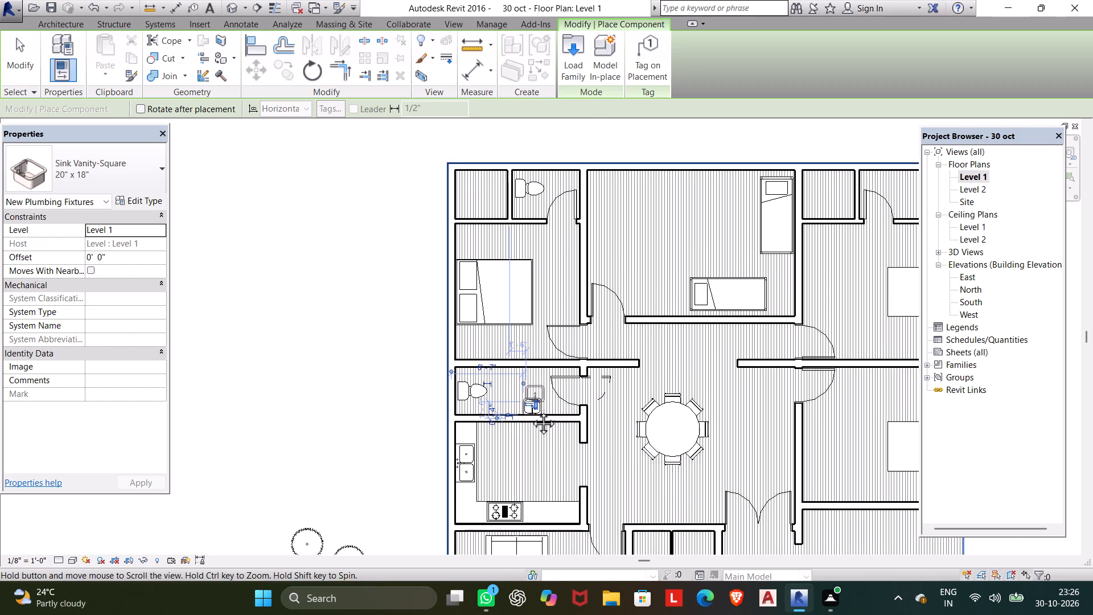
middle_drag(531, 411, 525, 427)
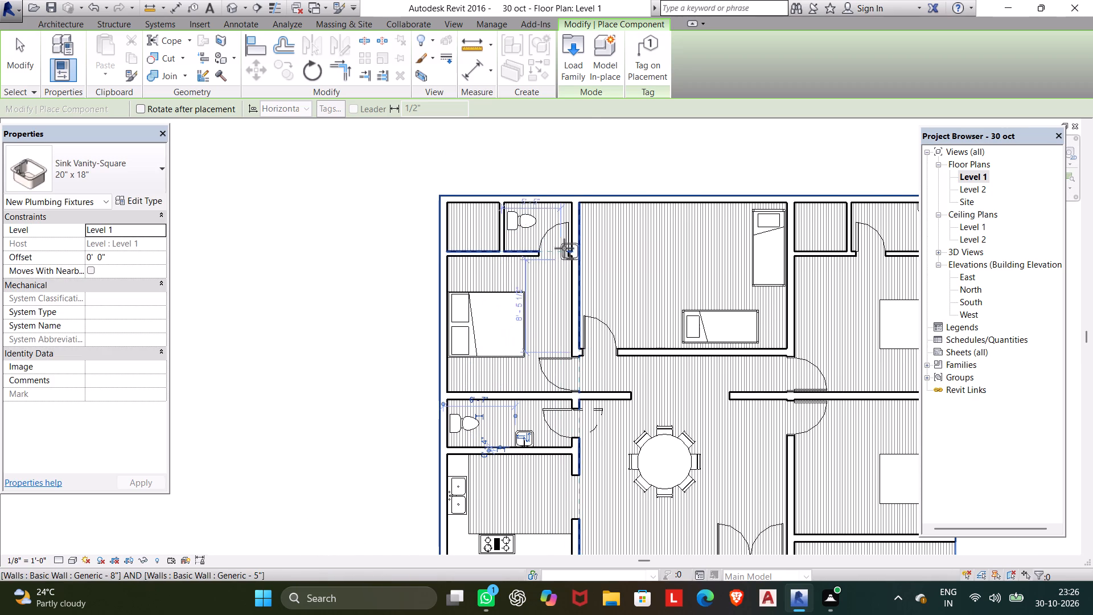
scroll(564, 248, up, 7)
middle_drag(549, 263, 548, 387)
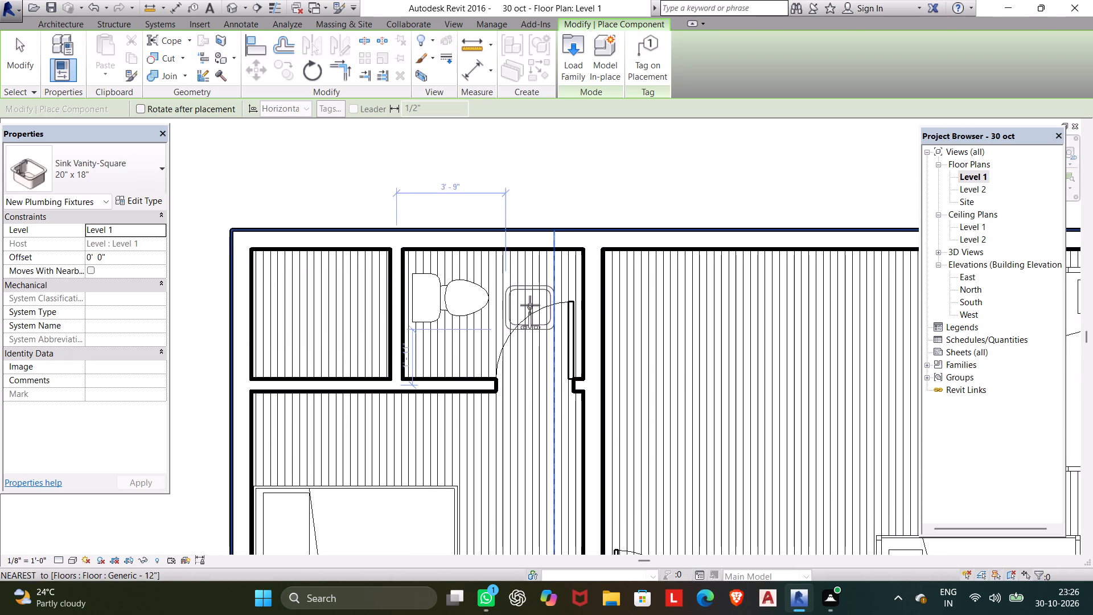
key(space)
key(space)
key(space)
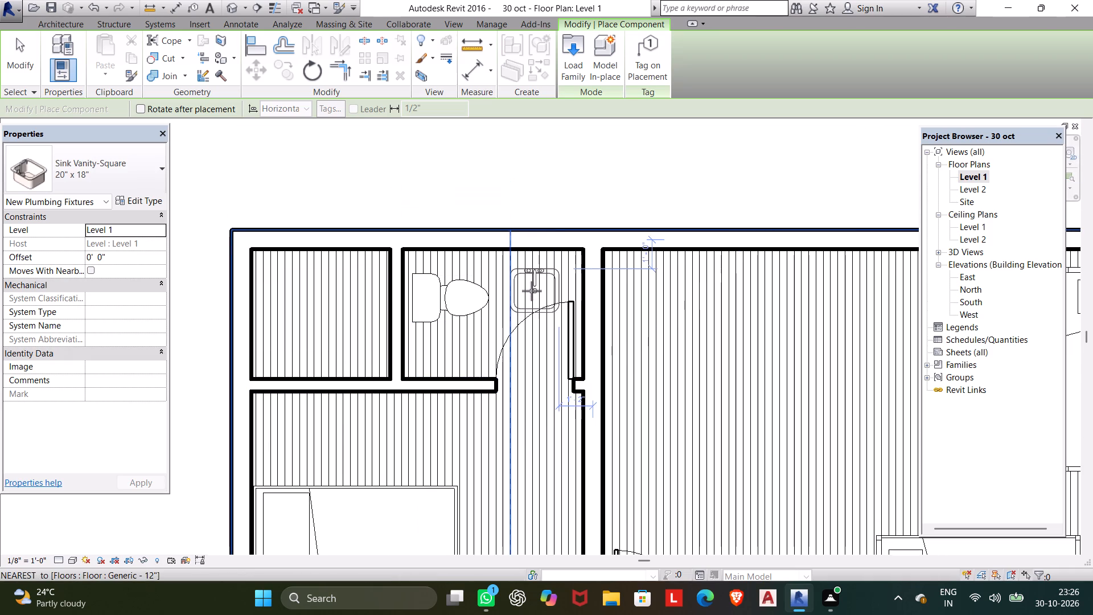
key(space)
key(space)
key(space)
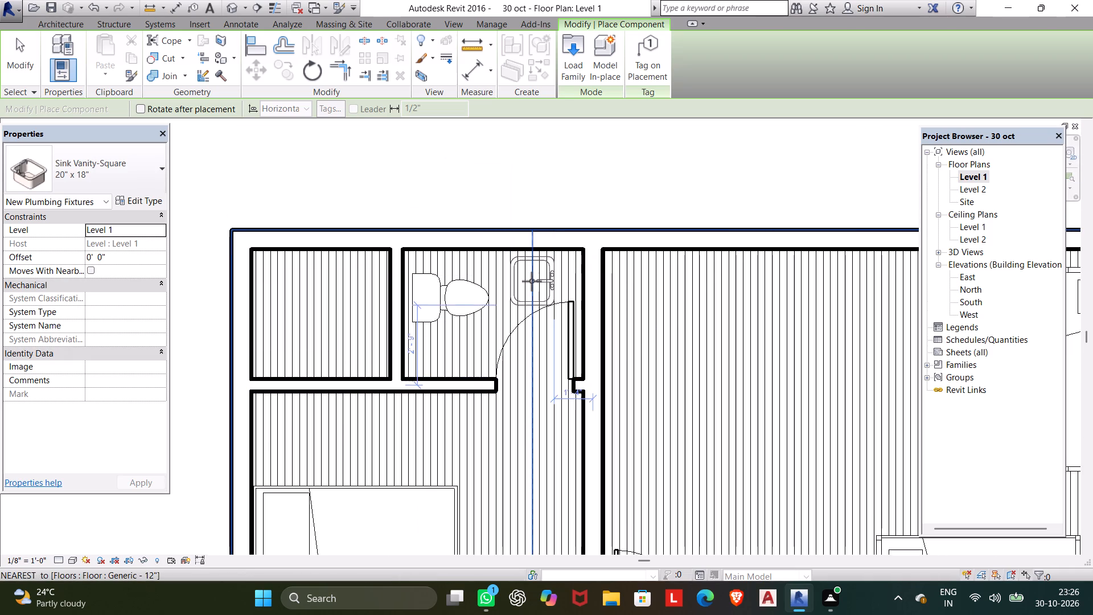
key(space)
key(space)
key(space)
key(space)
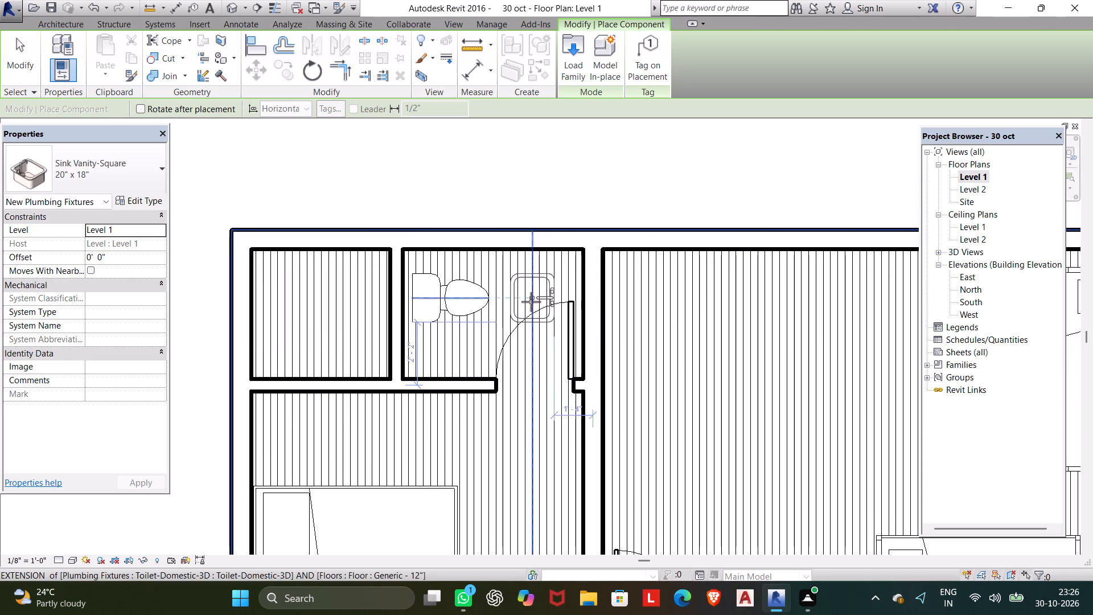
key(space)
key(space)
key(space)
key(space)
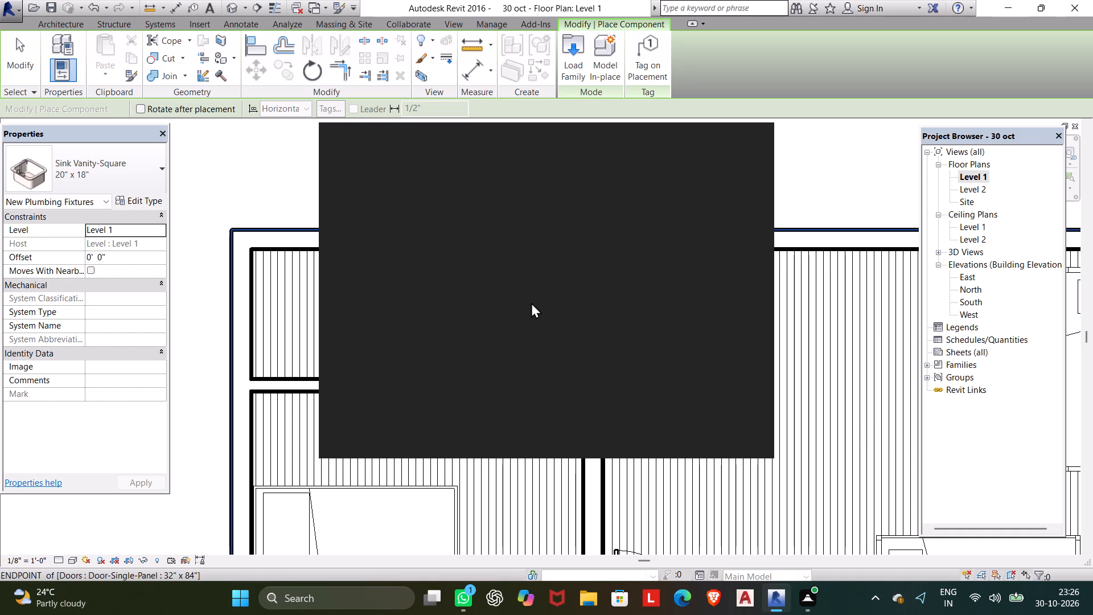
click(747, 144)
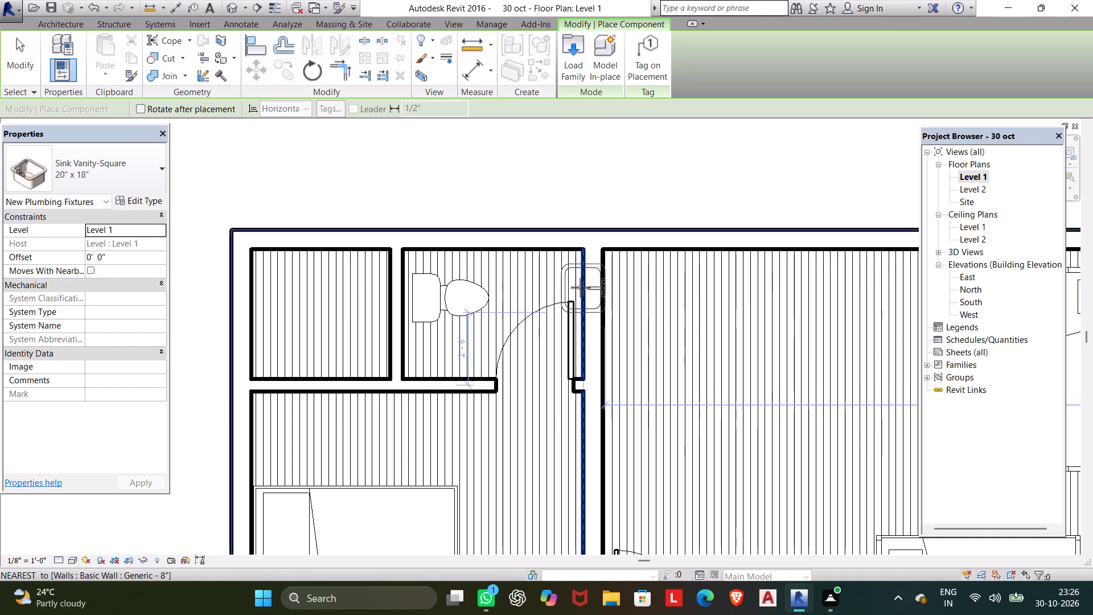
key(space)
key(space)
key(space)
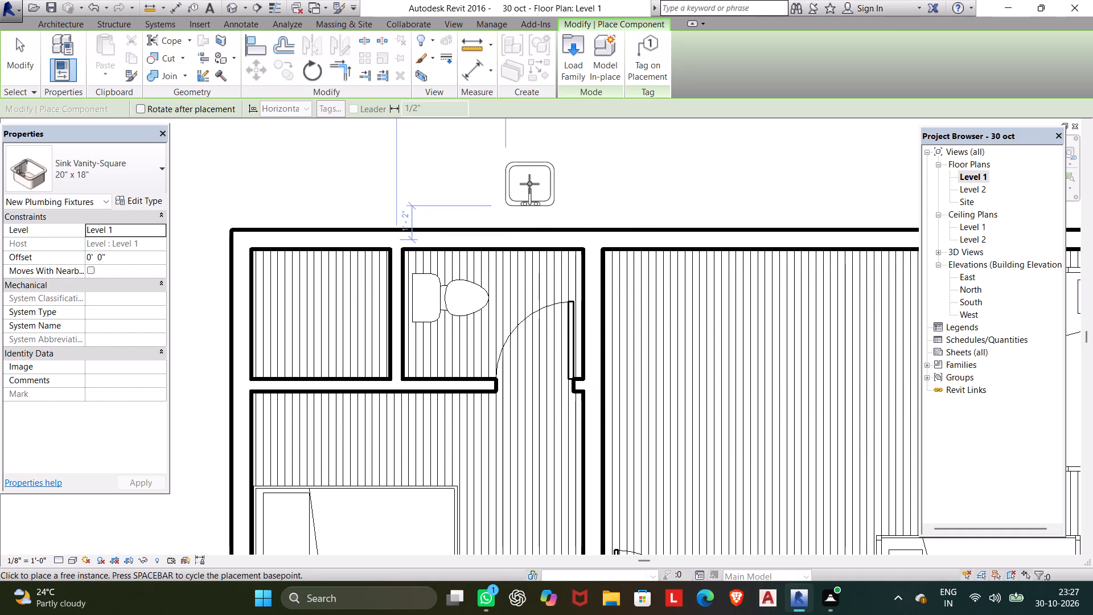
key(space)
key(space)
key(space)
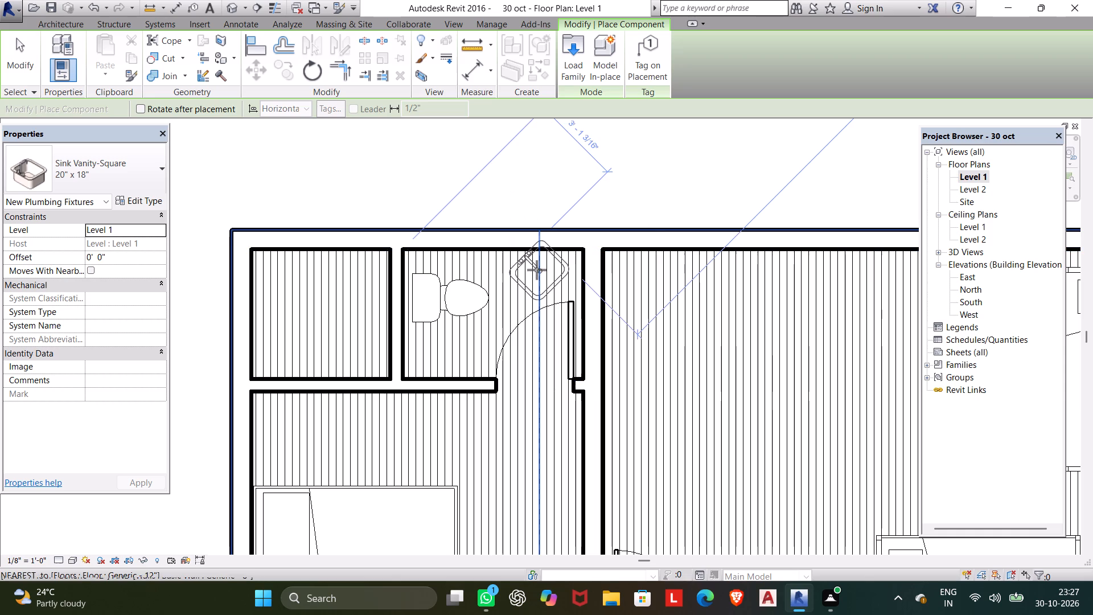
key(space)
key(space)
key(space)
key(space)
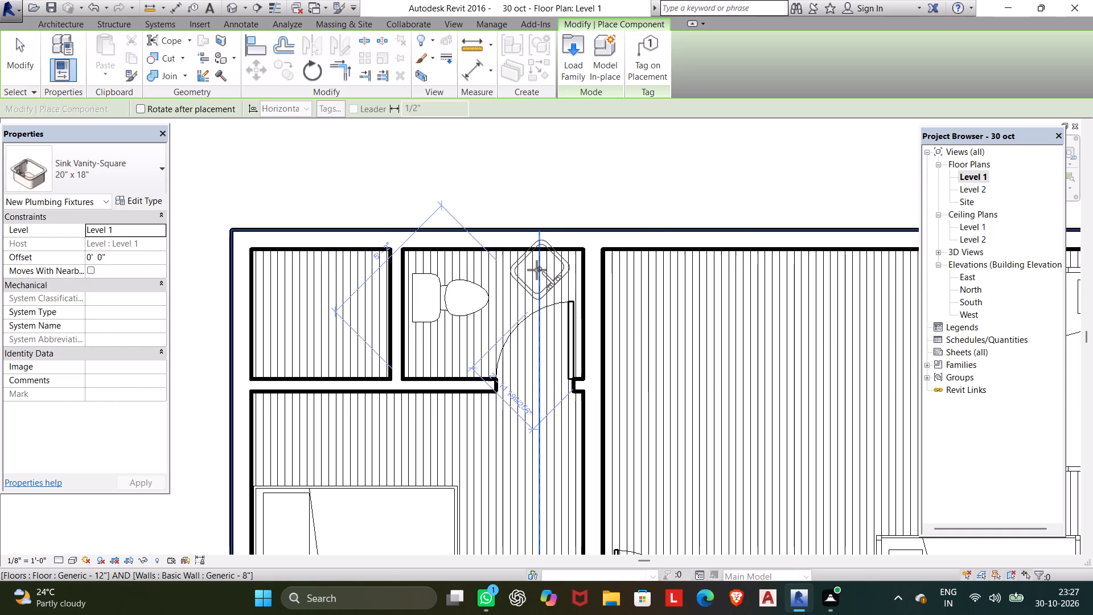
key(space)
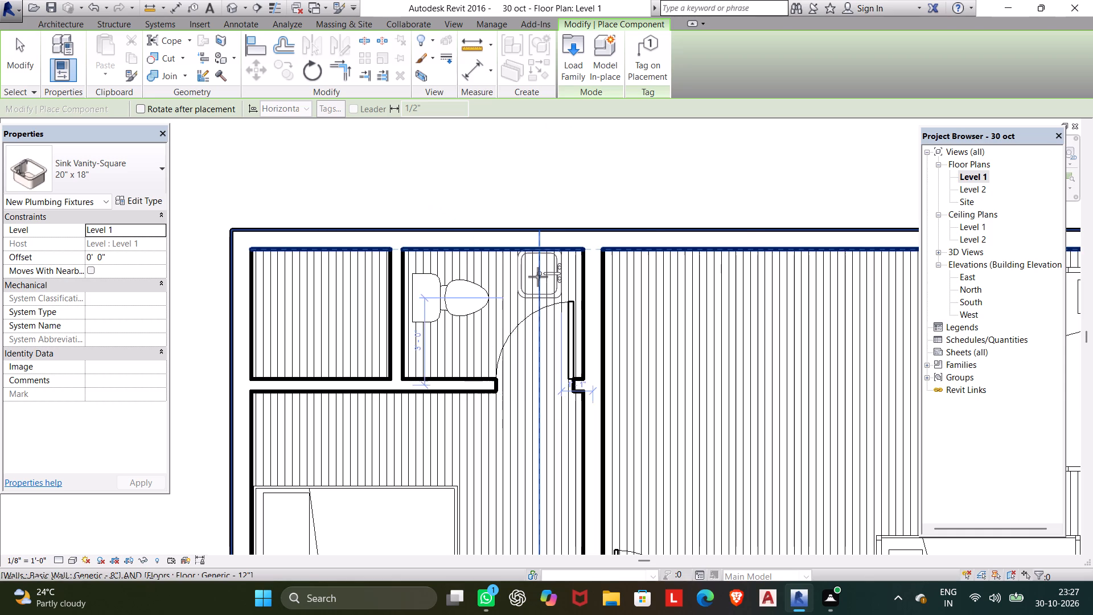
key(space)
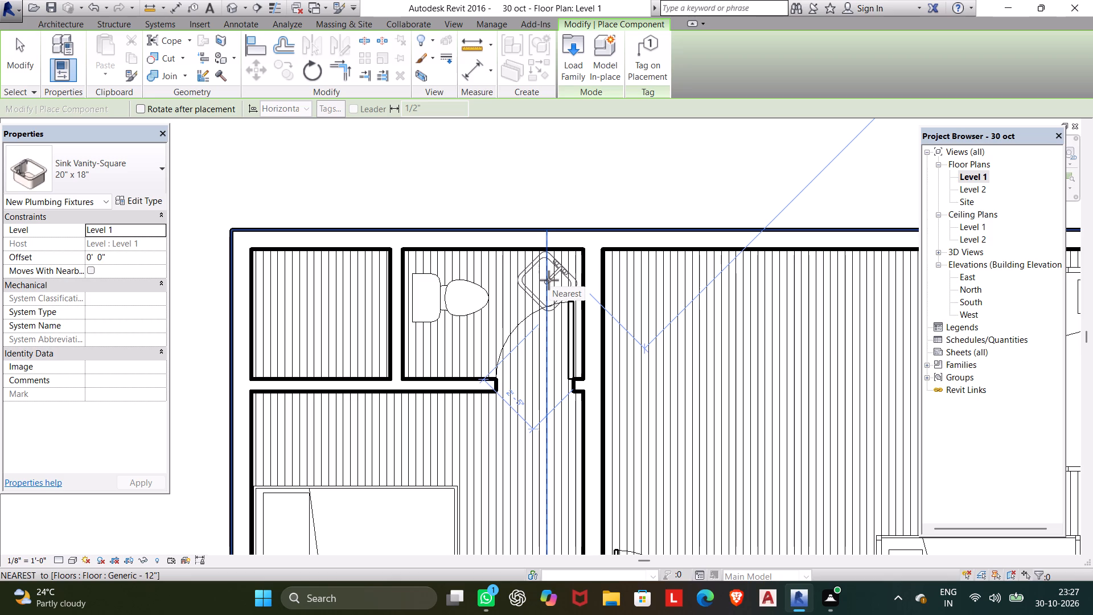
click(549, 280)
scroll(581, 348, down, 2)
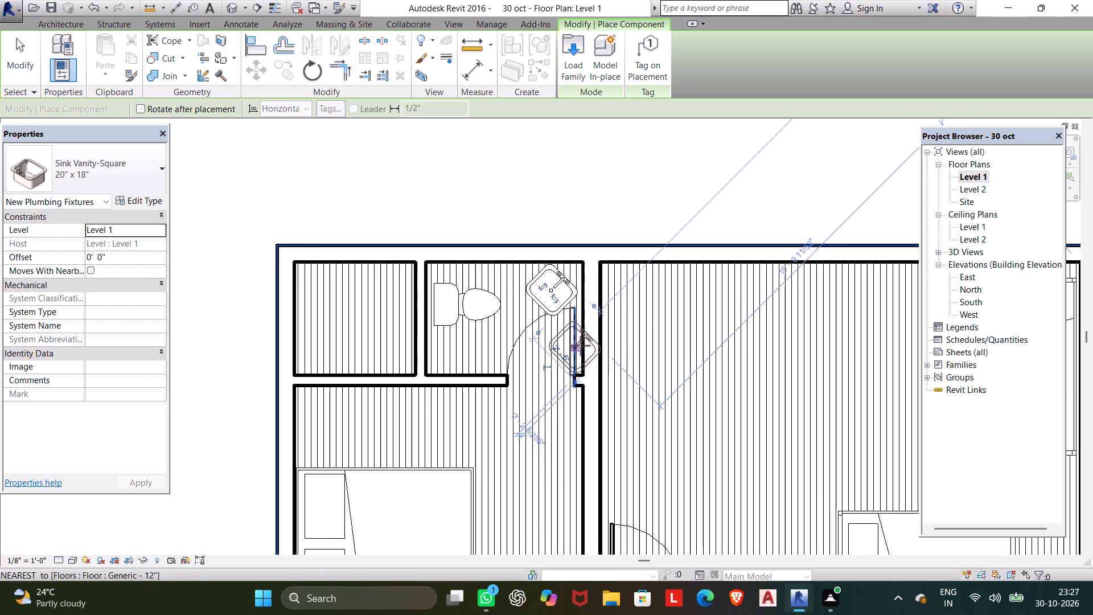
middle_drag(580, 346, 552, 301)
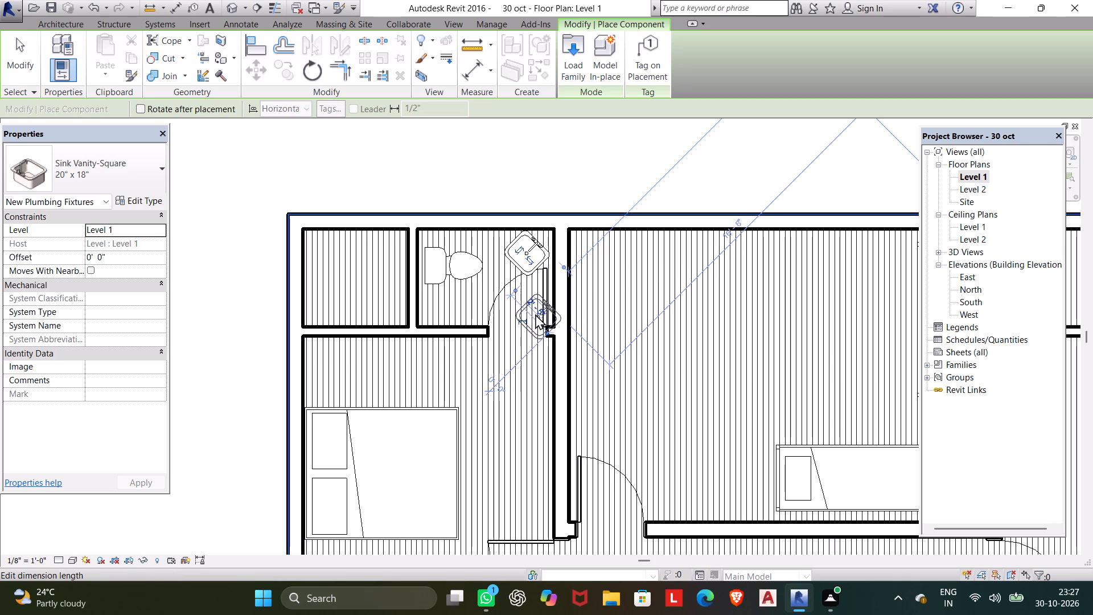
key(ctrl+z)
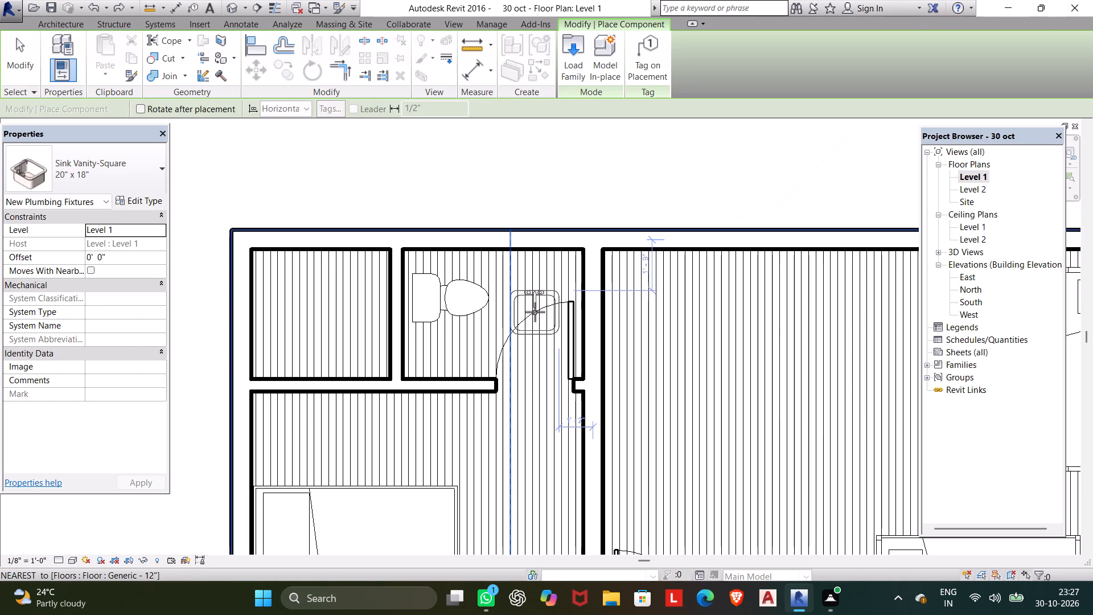
Place a 20" x 18" vanity sink squarely against the northwest bathroom's north wall, near its northeast corner, faucet towards the north wall.
click(549, 274)
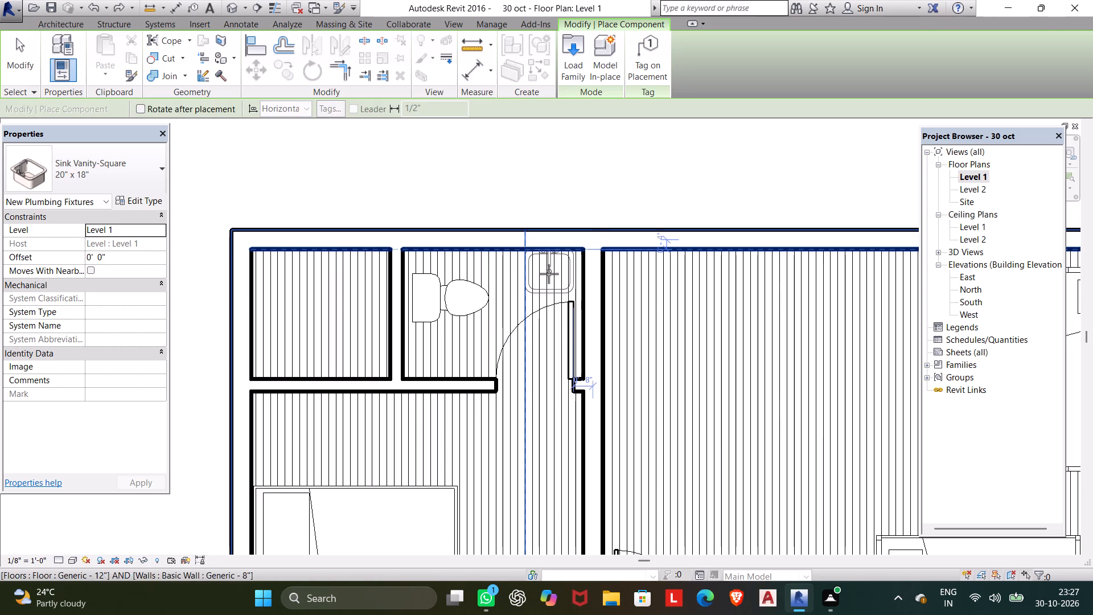
Place another 20" x 18" vanity sink against the north wall of the northeast bathroom, west of the toilet.
scroll(555, 362, down, 2)
middle_drag(555, 362, 431, 360)
scroll(462, 378, down, 2)
middle_drag(462, 378, 445, 371)
scroll(453, 367, down, 2)
middle_drag(453, 367, 356, 302)
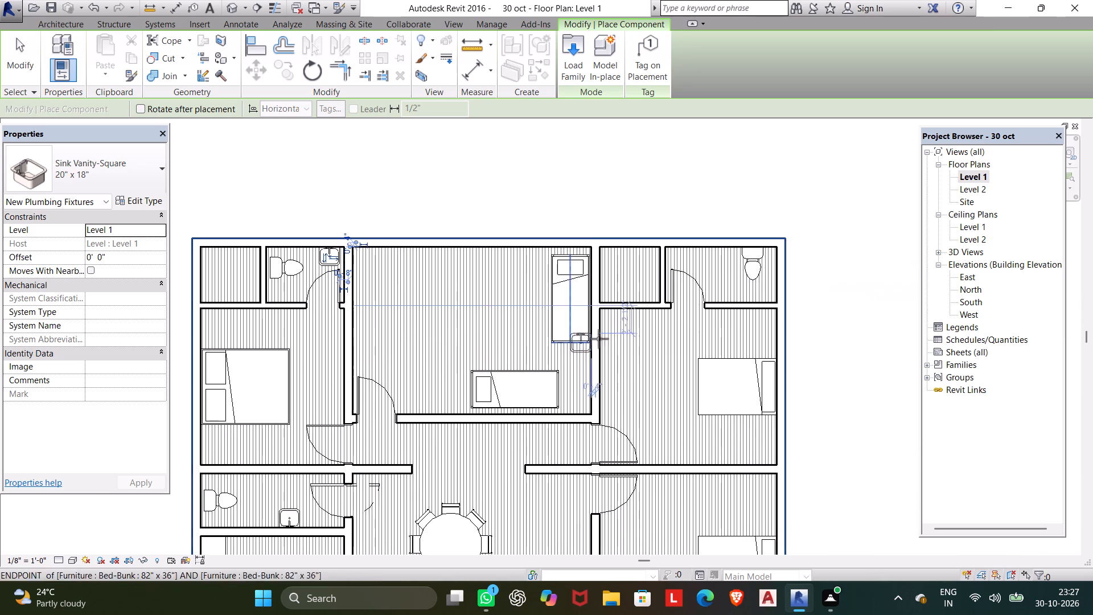
scroll(701, 285, up, 5)
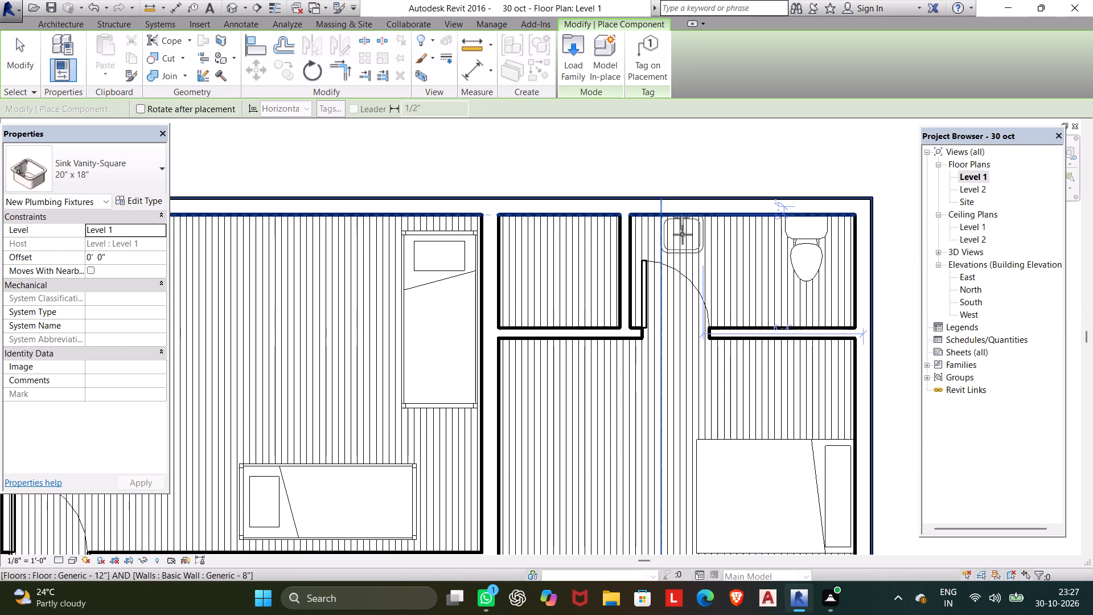
click(683, 235)
Place a 20" x 18" vanity sink against the north wall of the bathroom east of the living room, west of the toilet, faucet towards that wall.
scroll(680, 349, down, 7)
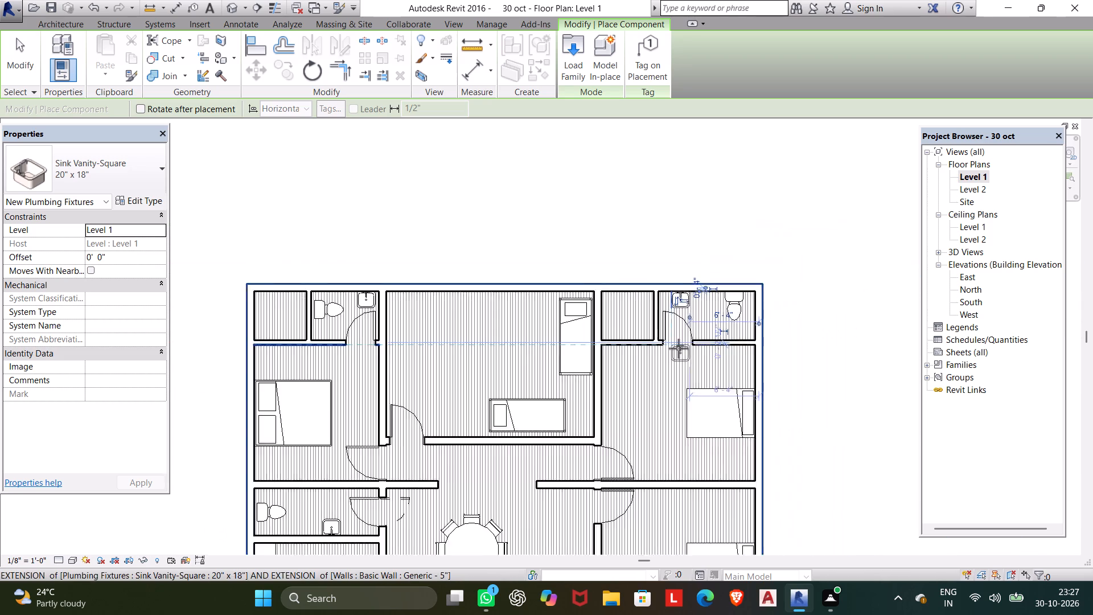
middle_drag(679, 348, 667, 150)
drag(676, 345, 667, 150)
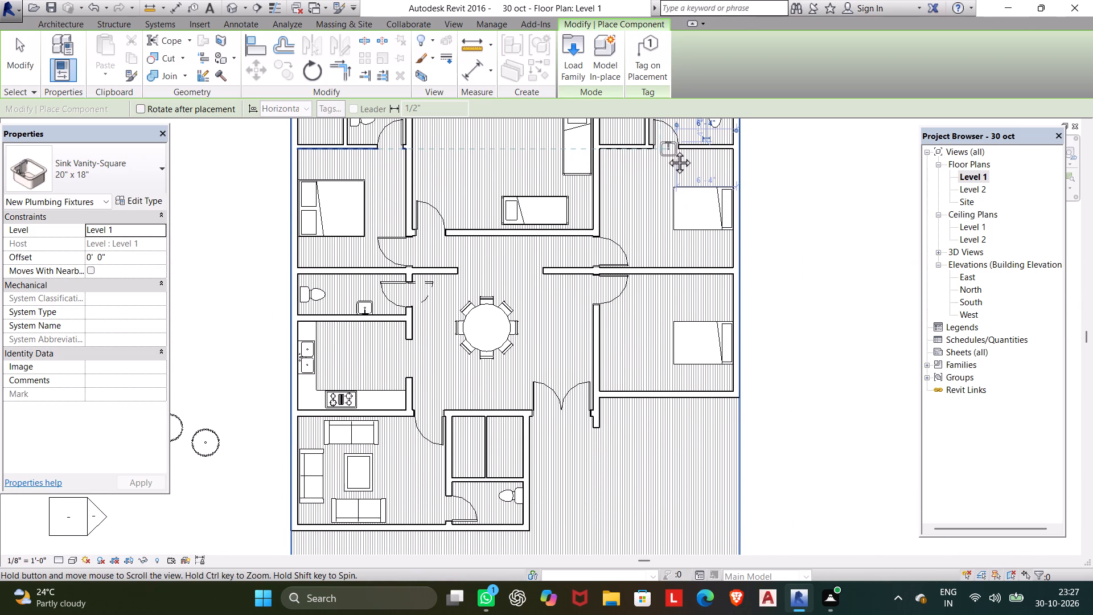
drag(667, 150, 667, 149)
middle_drag(667, 150, 667, 149)
middle_drag(512, 507, 560, 354)
scroll(556, 362, up, 6)
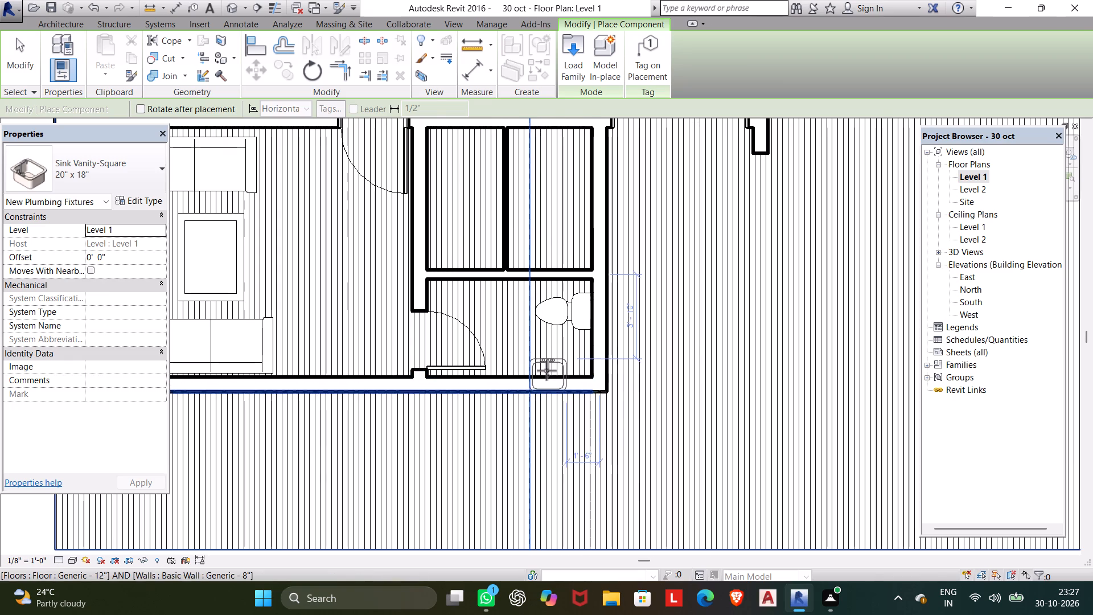
key(space)
key(space)
key(space)
key(space)
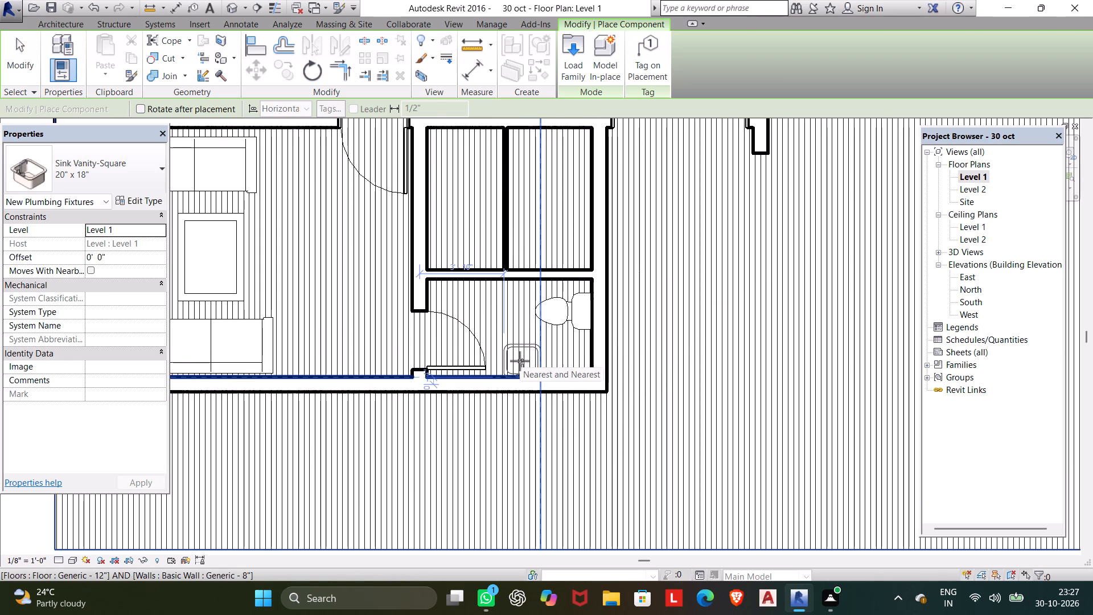
key(space)
key(space)
key(space)
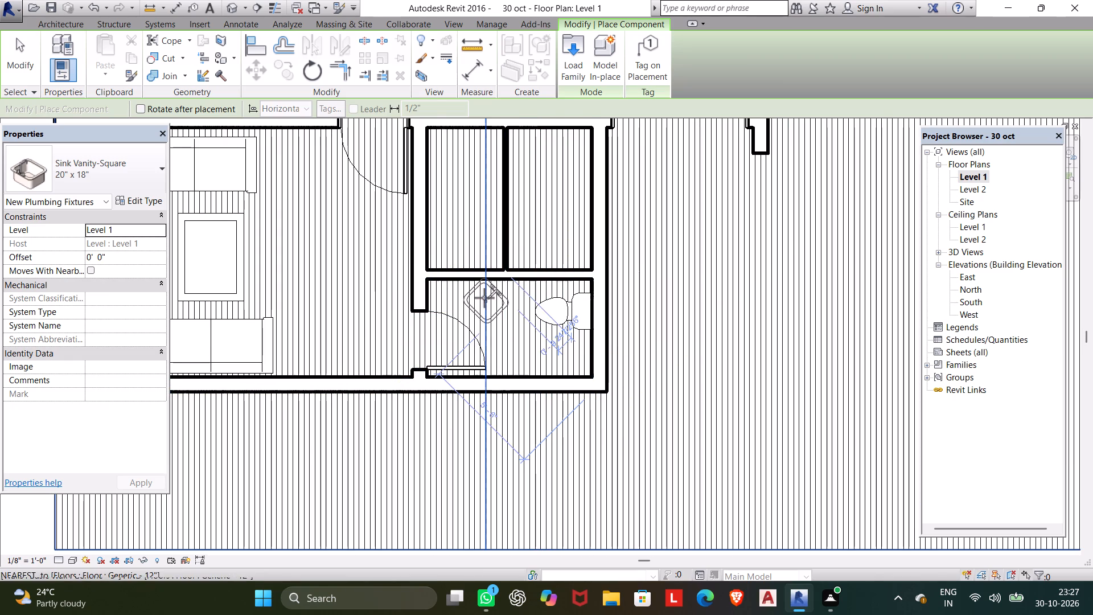
key(space)
key(space)
key(space)
key(space)
key(space)
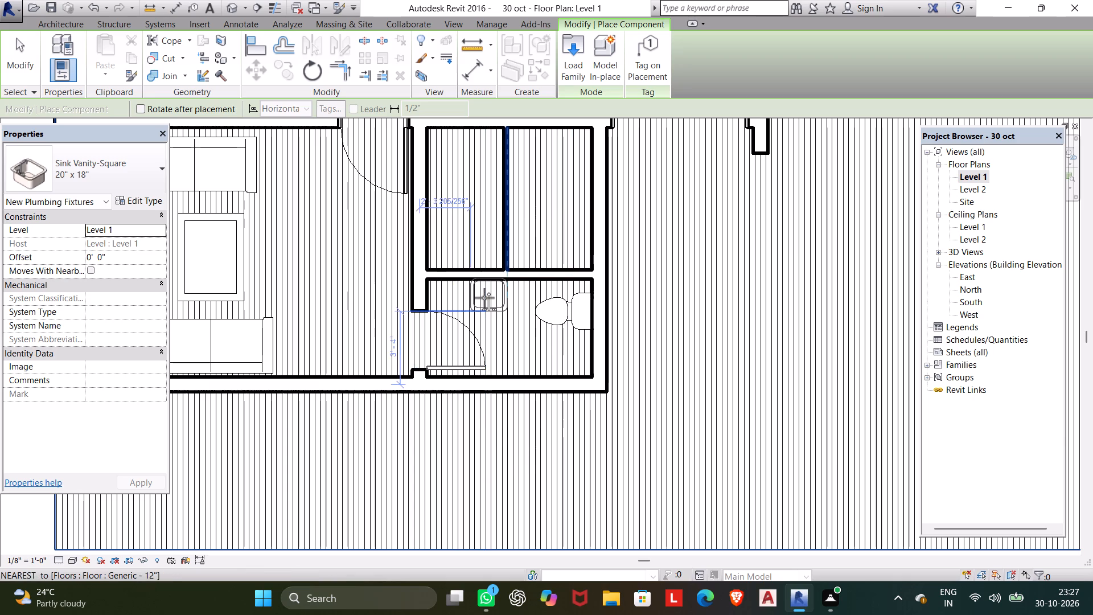
key(space)
key(space)
key(space)
key(space)
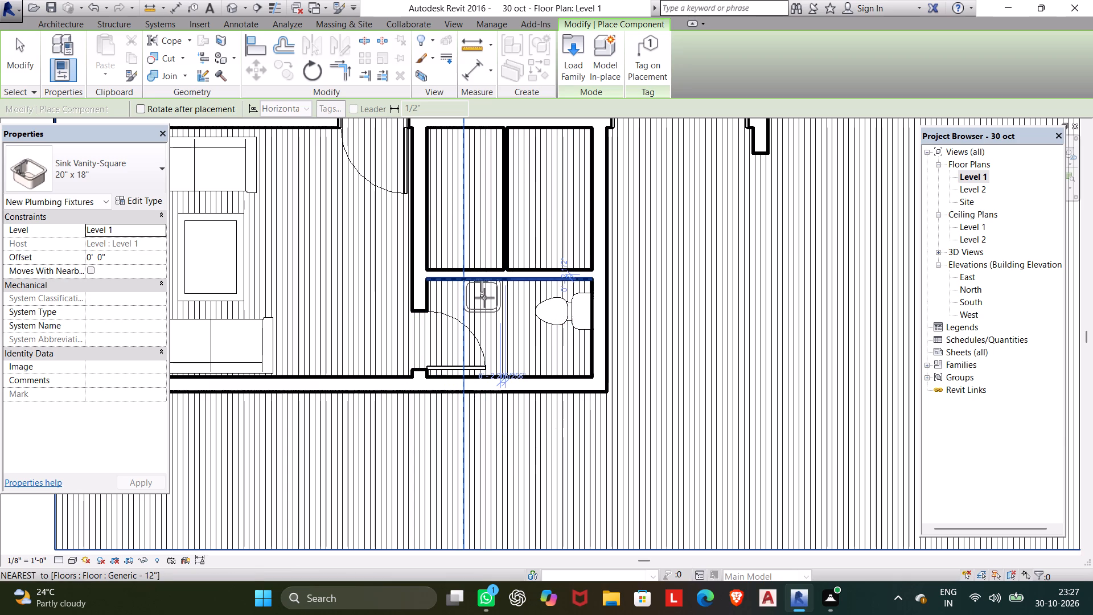
scroll(484, 298, up, 11)
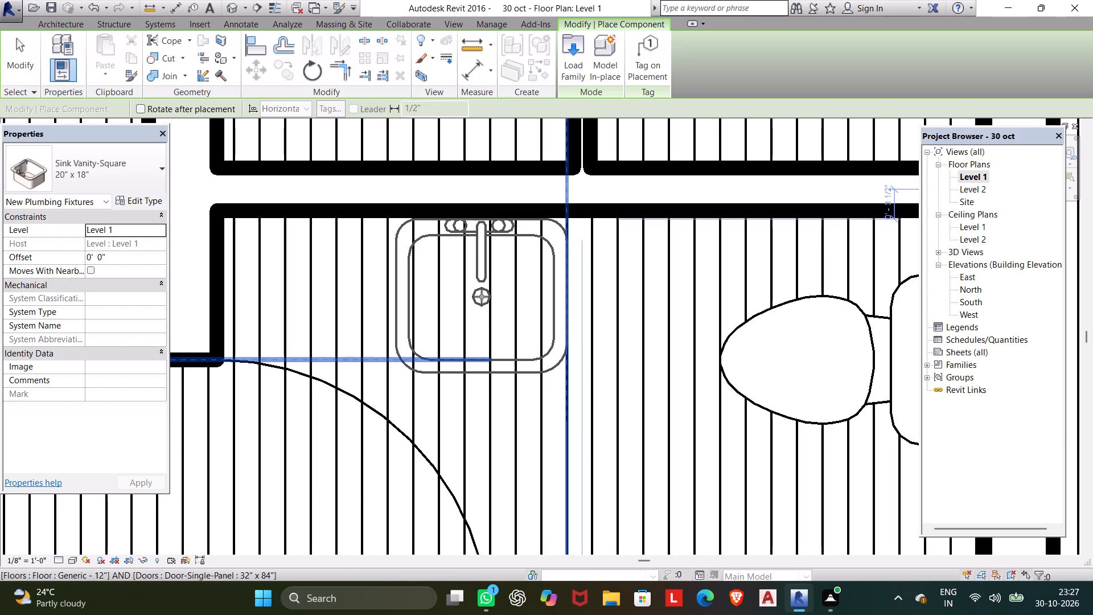
click(481, 297)
scroll(495, 353, down, 6)
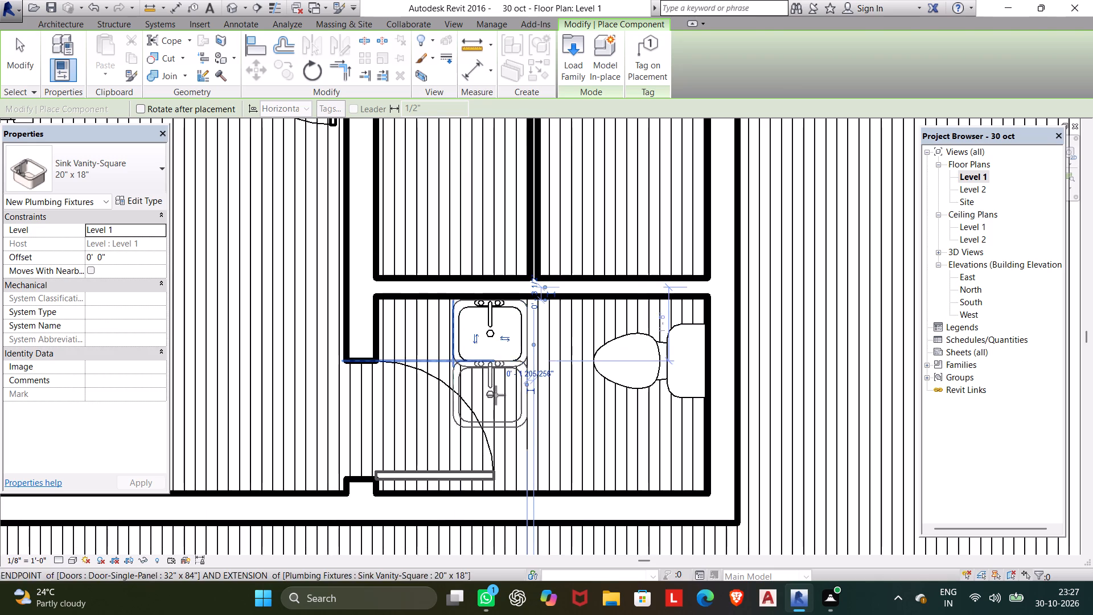
key(Escape)
key(Escape)
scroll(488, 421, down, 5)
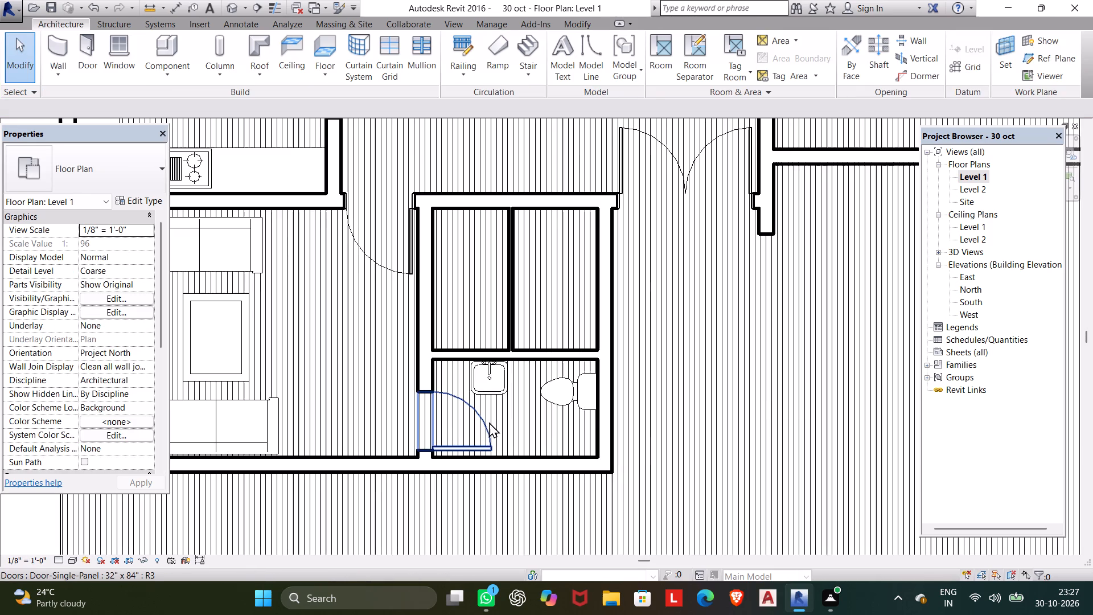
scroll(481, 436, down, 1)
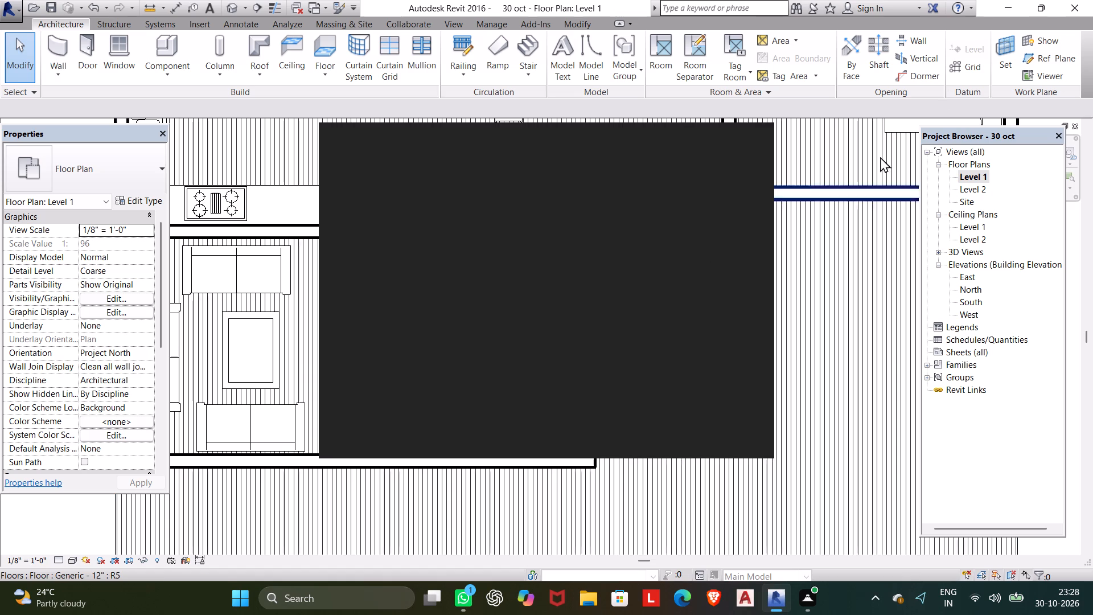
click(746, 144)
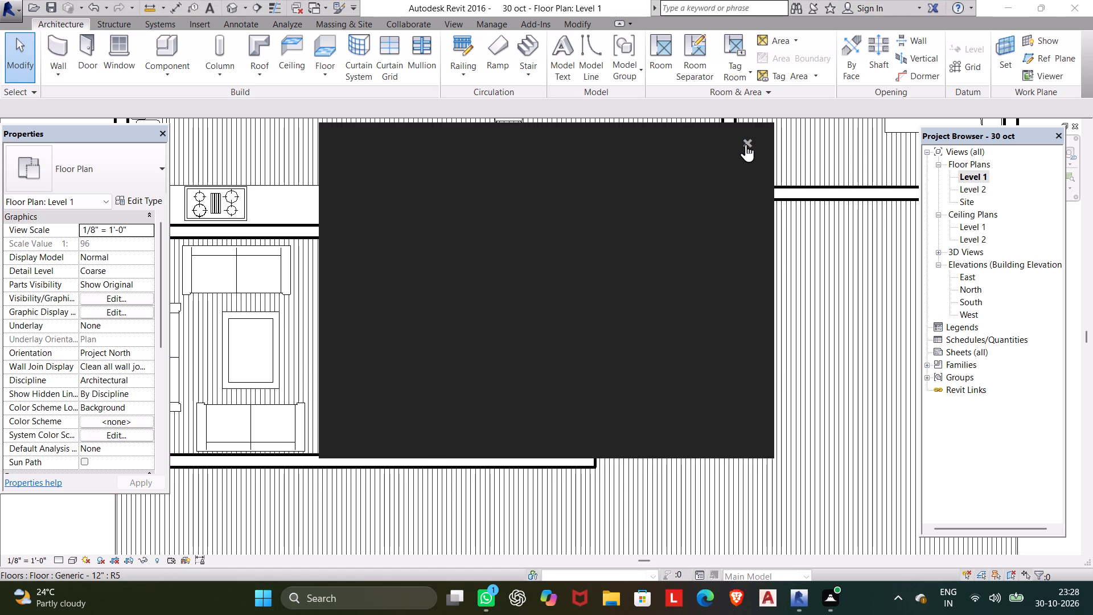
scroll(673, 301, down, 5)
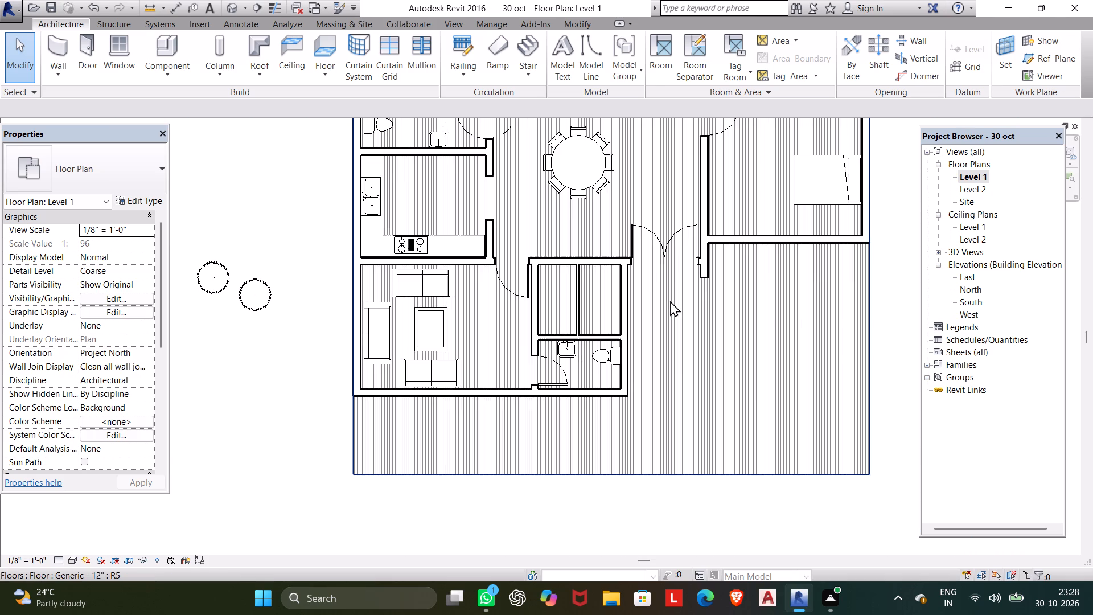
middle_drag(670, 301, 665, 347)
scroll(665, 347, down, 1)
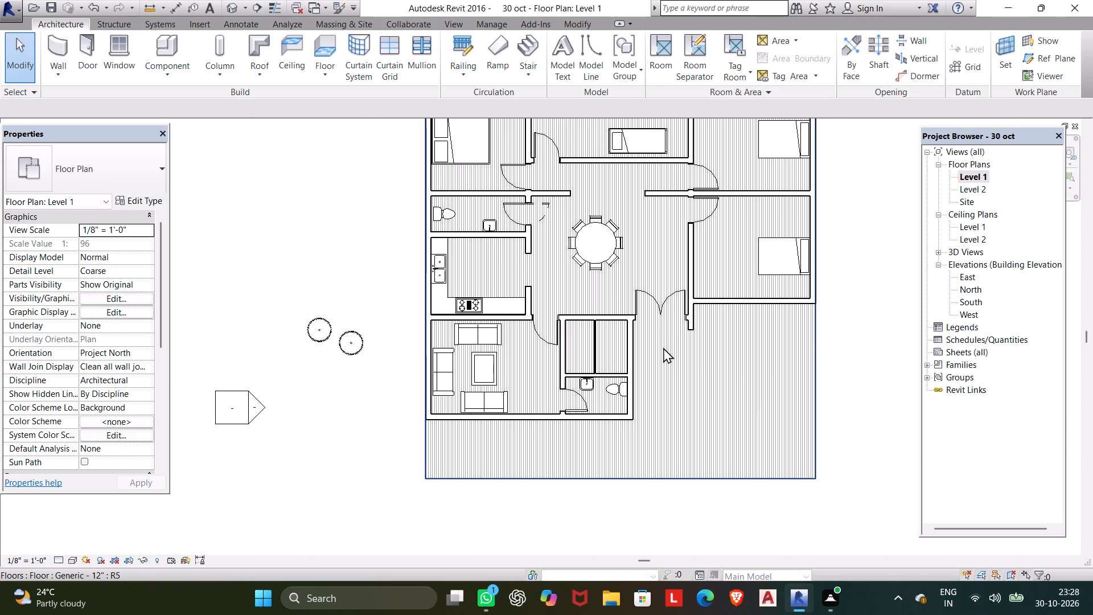
Start loading a component family and examine the tall cabinet and wall cabinet families in the US Imperial Casework library.
click(169, 47)
click(577, 63)
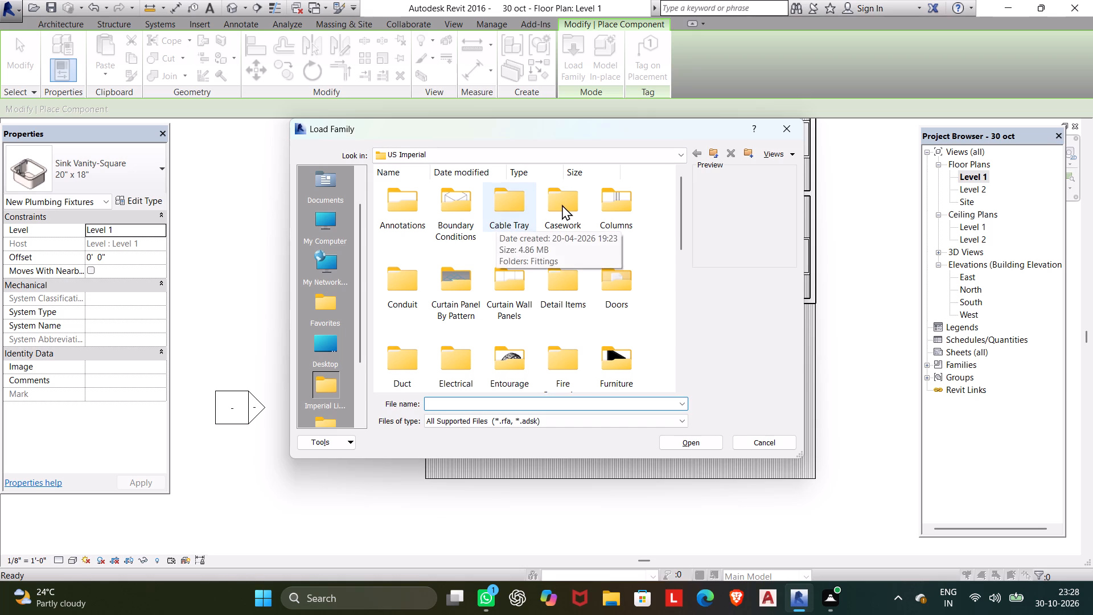
double_click(564, 204)
double_click(556, 211)
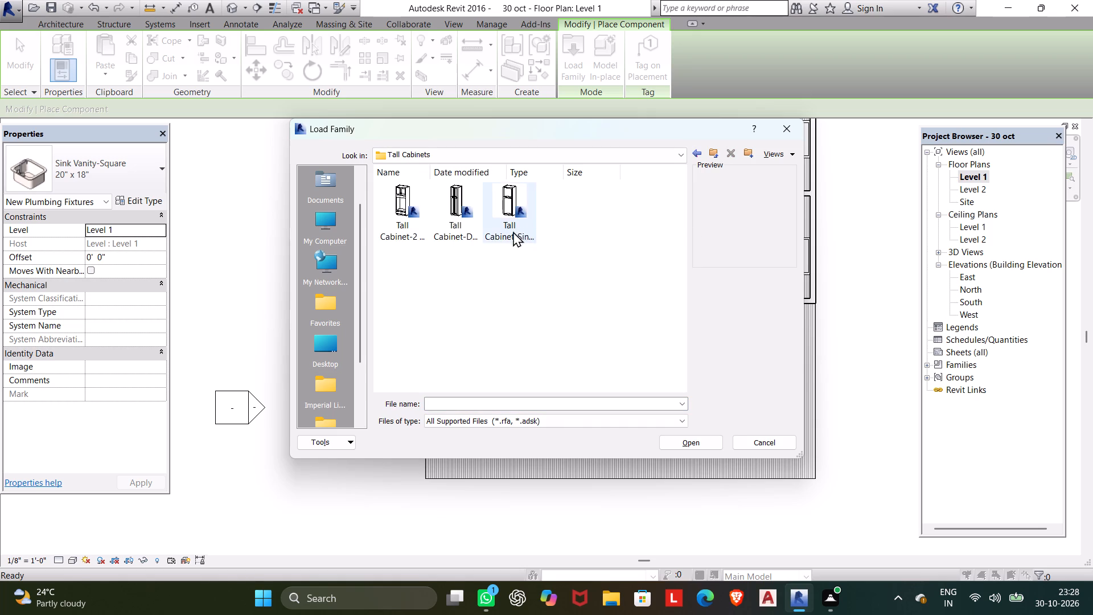
click(418, 216)
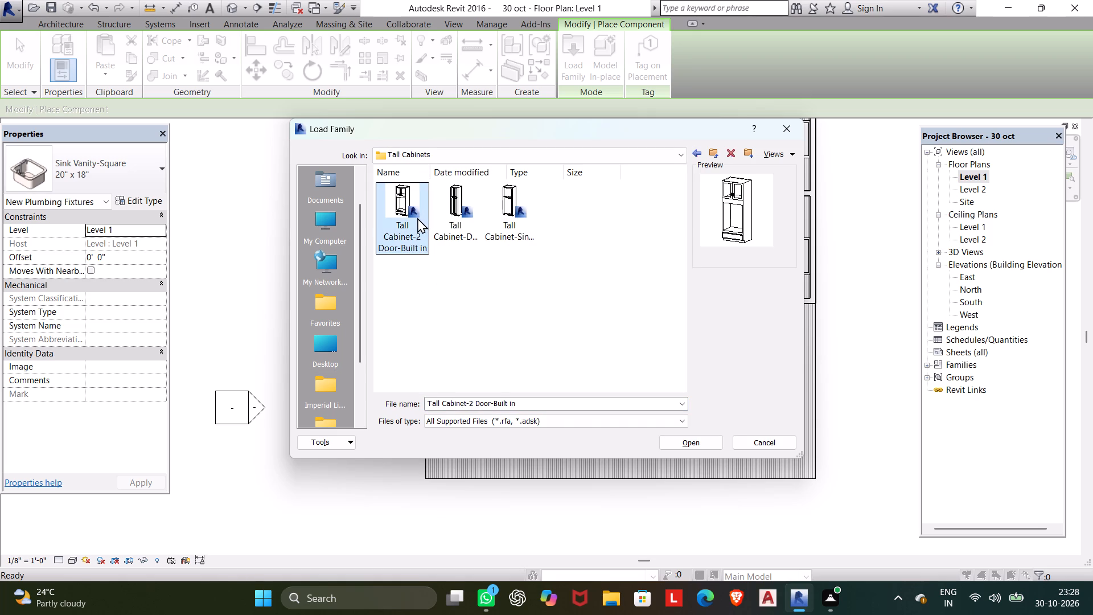
click(474, 202)
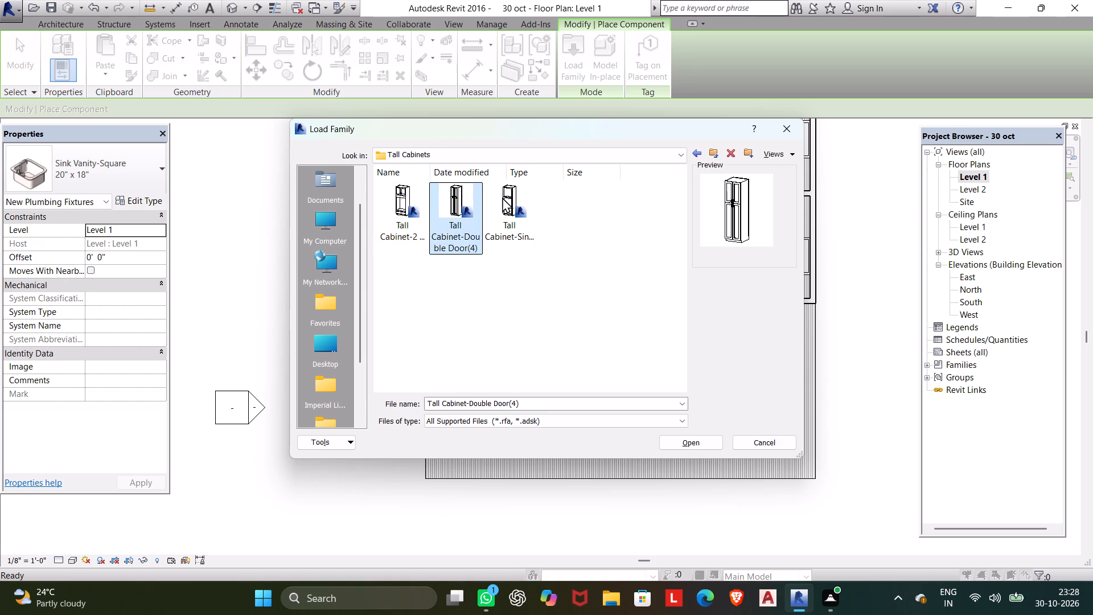
click(510, 197)
click(697, 149)
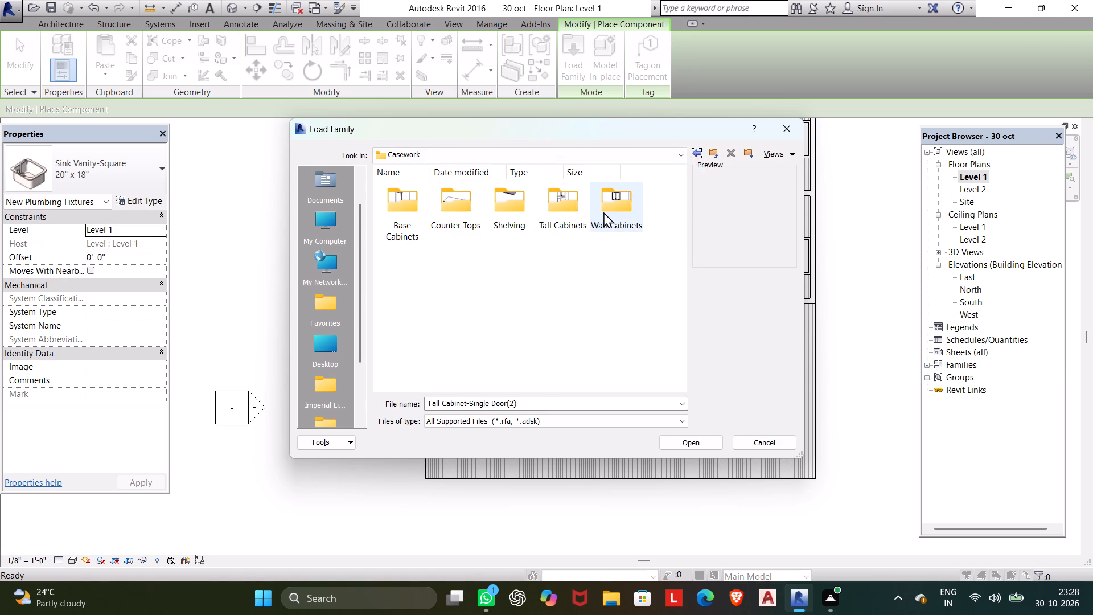
double_click(580, 208)
double_click(576, 206)
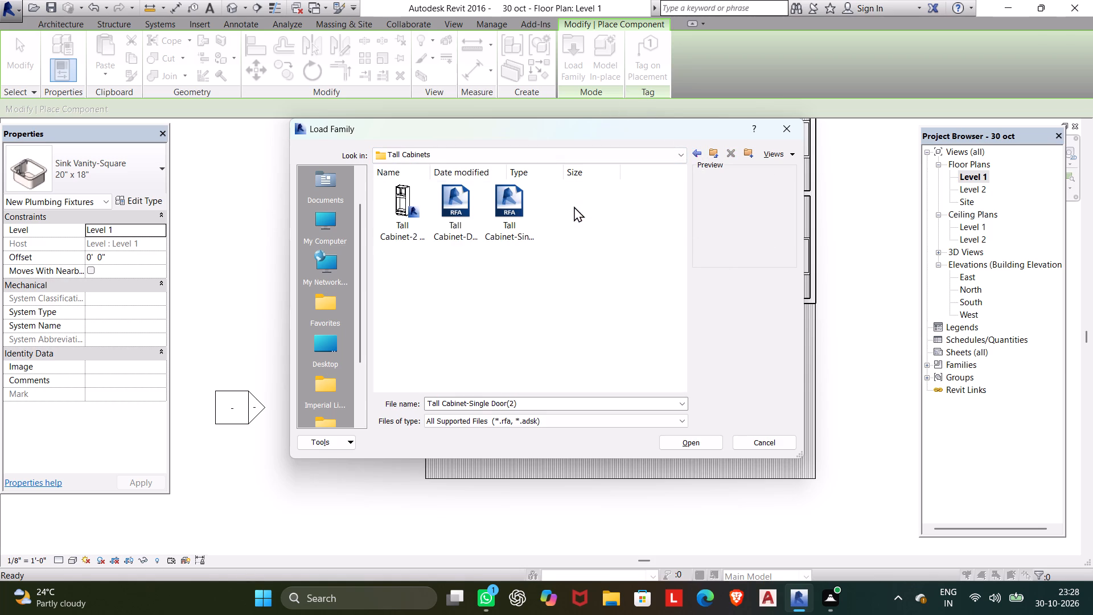
click(696, 150)
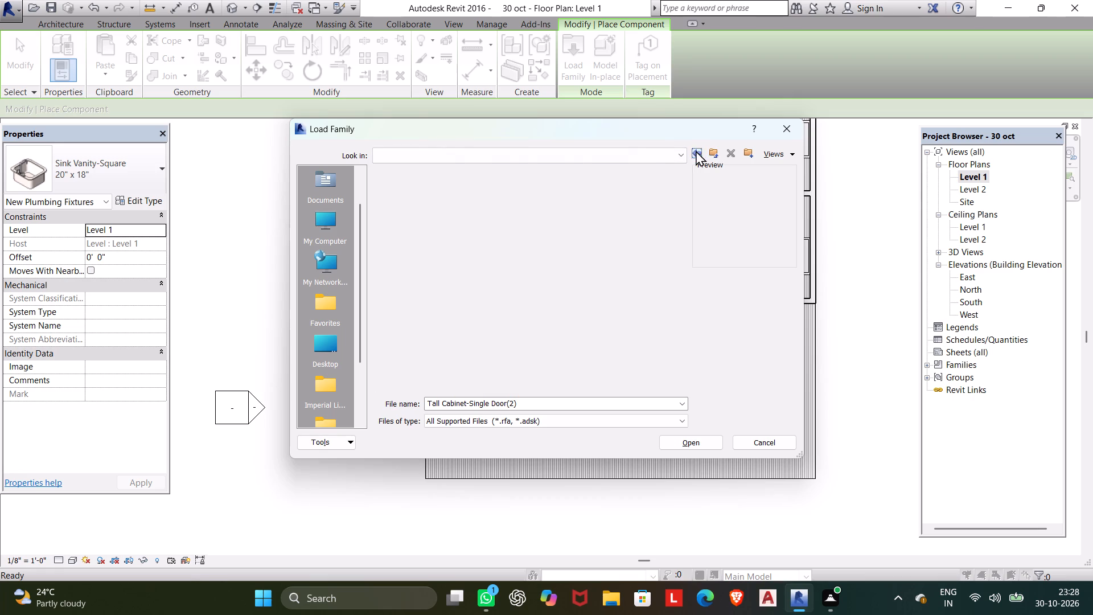
double_click(630, 197)
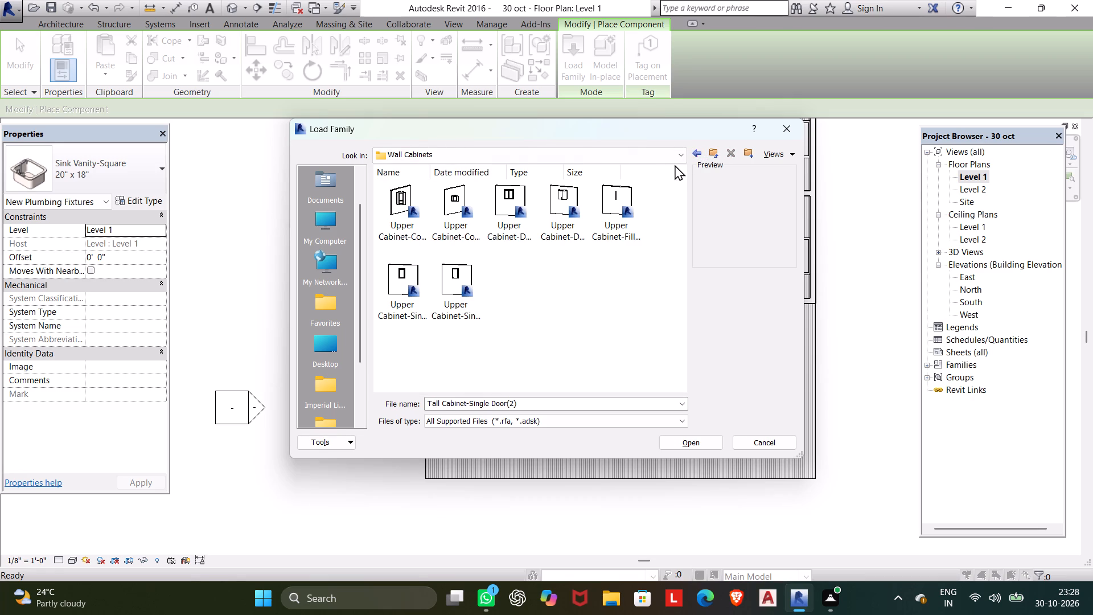
click(414, 200)
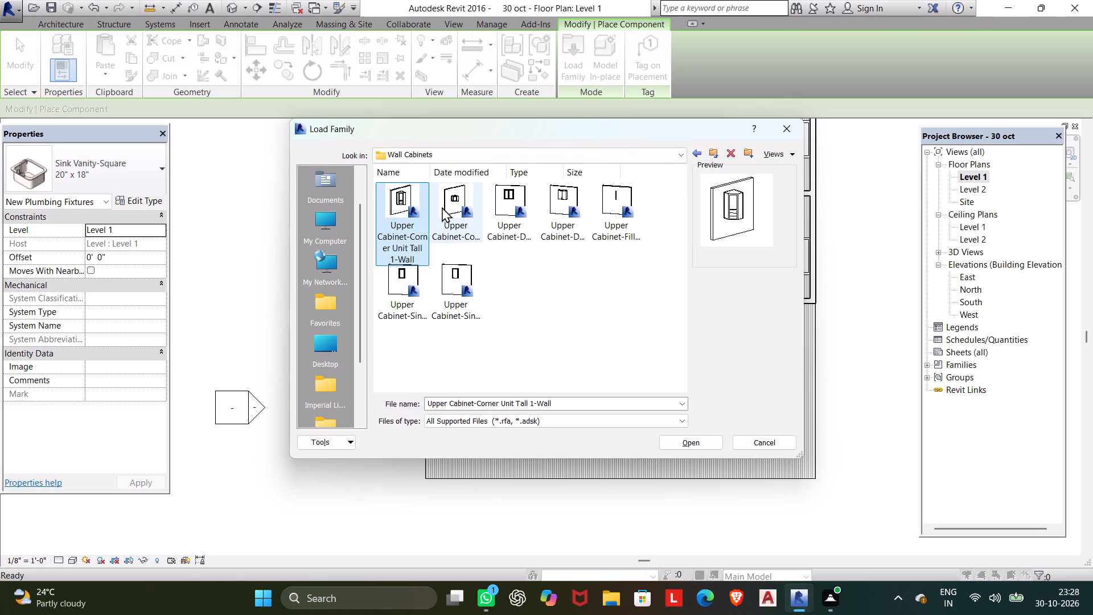
click(476, 200)
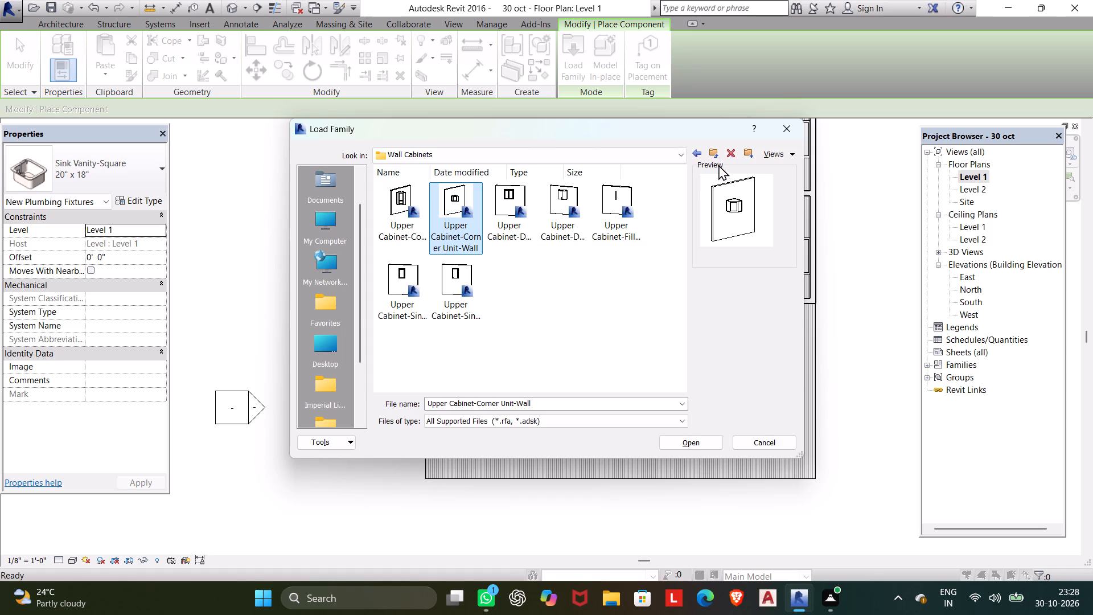
click(700, 157)
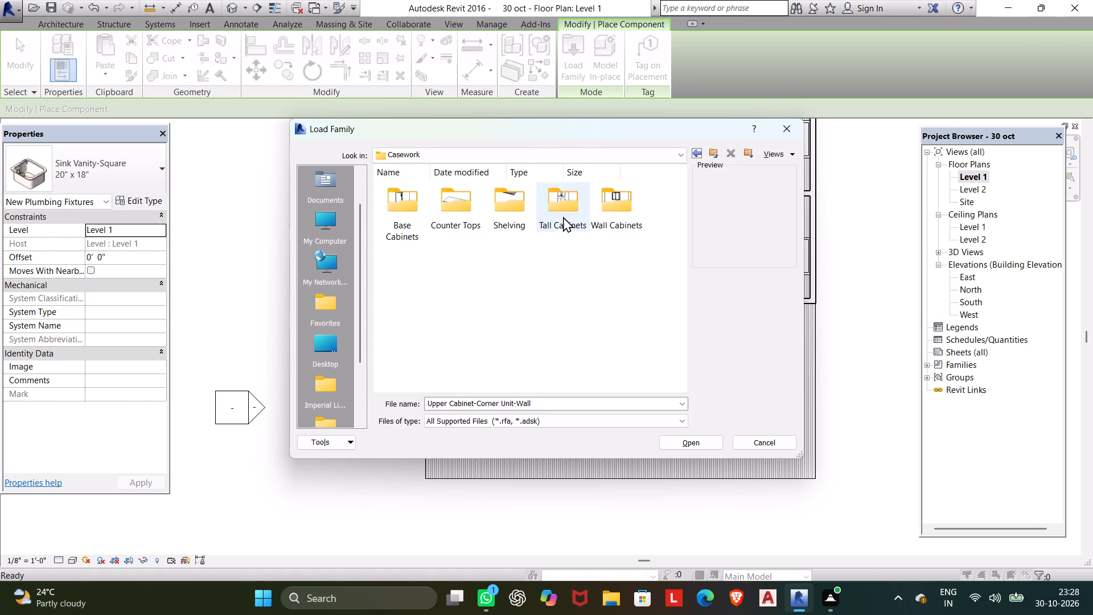
Examine the base cabinet, counter top and shelving families in the US Imperial Casework library.
double_click(390, 226)
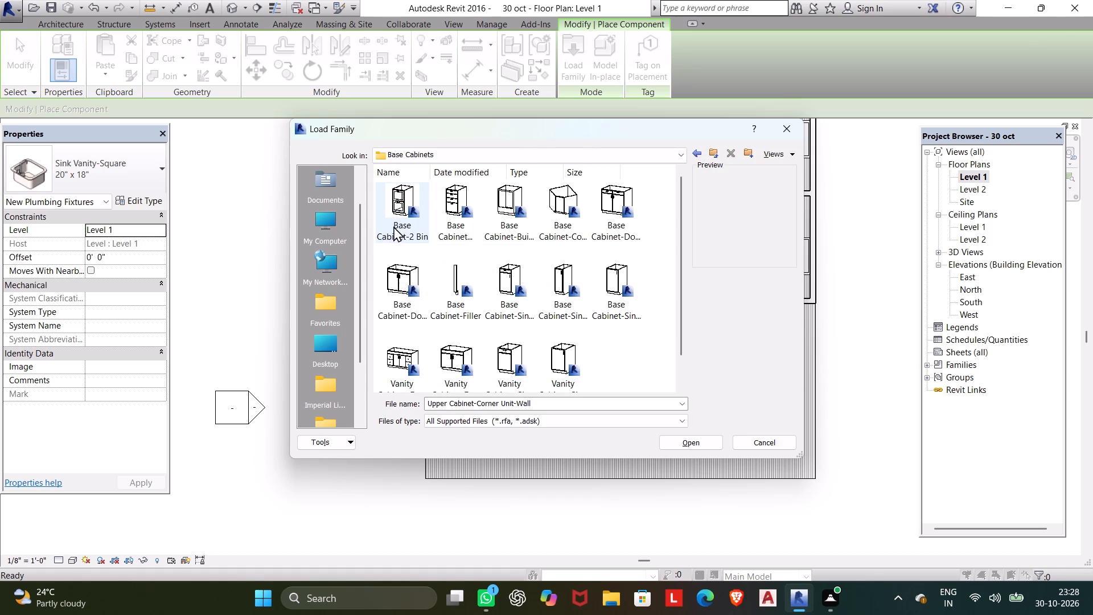
scroll(528, 241, down, 4)
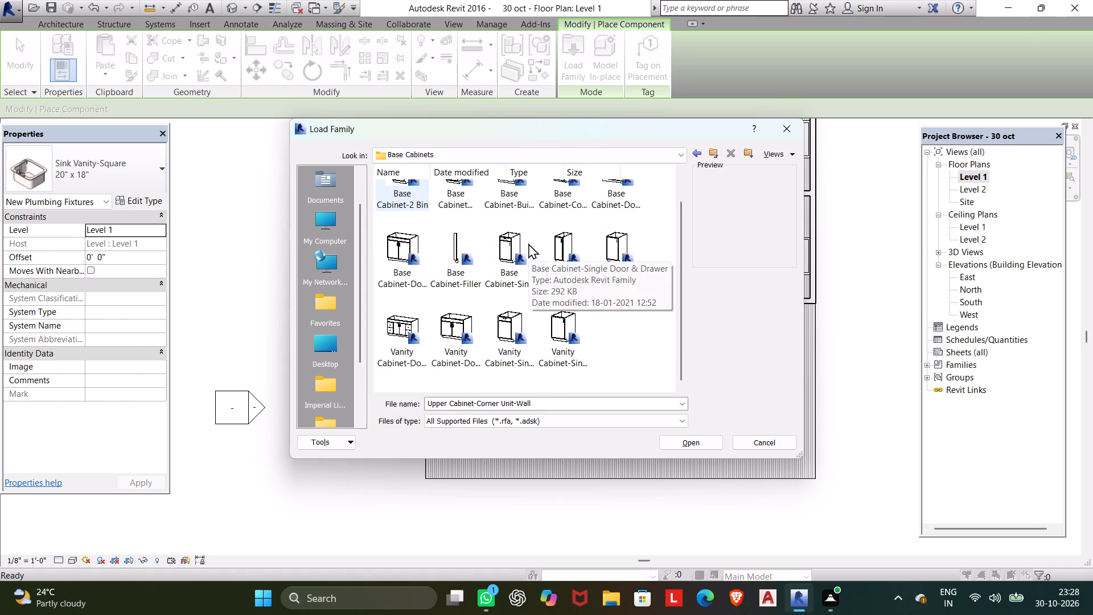
scroll(528, 243, up, 5)
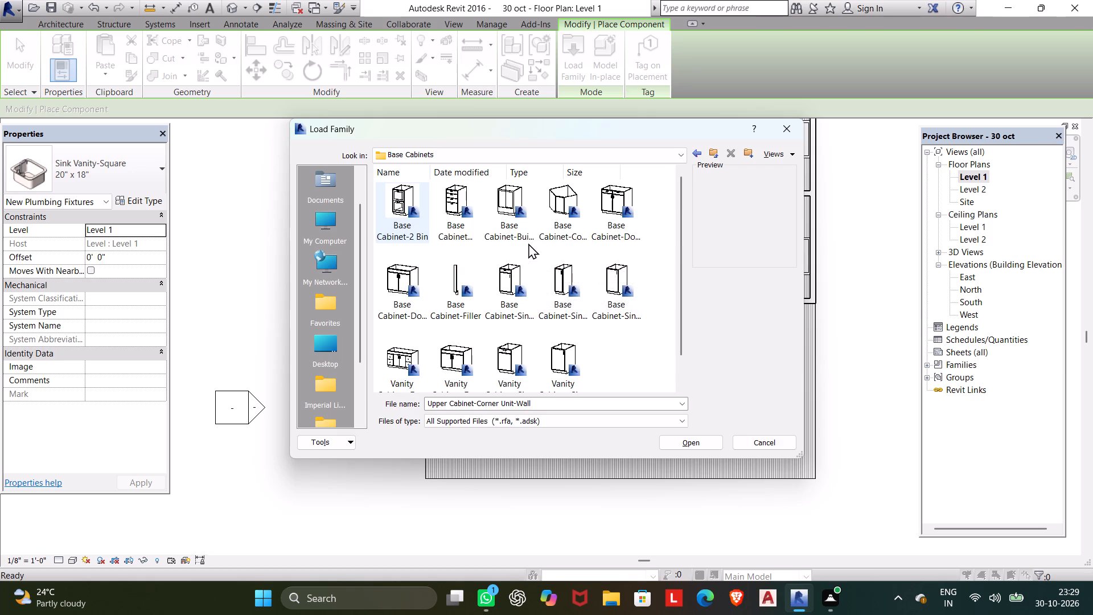
click(698, 154)
double_click(464, 222)
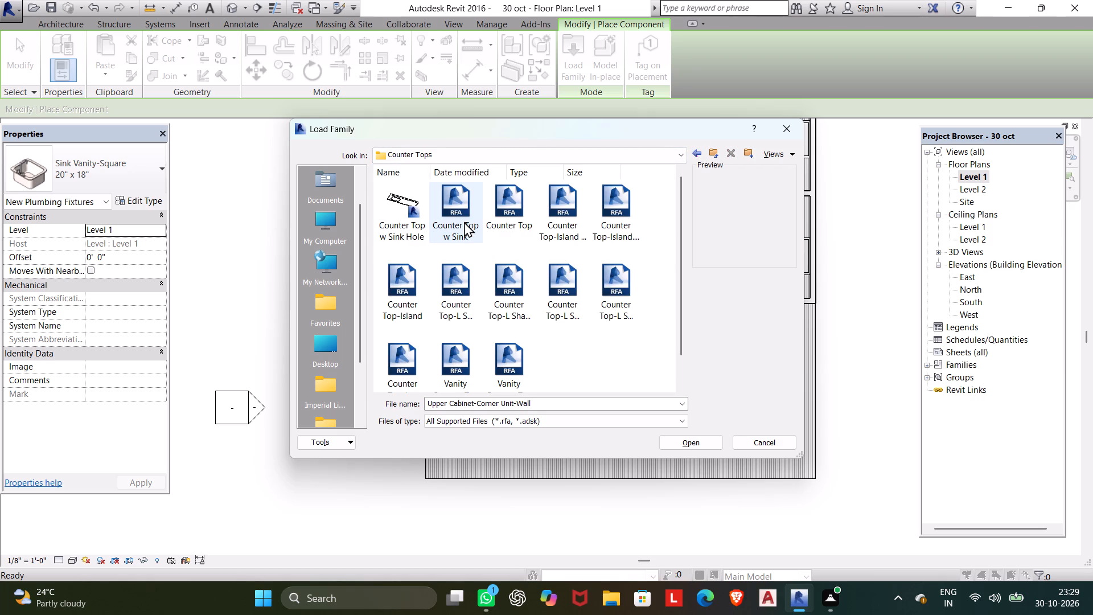
scroll(464, 222, up, 4)
scroll(464, 222, down, 6)
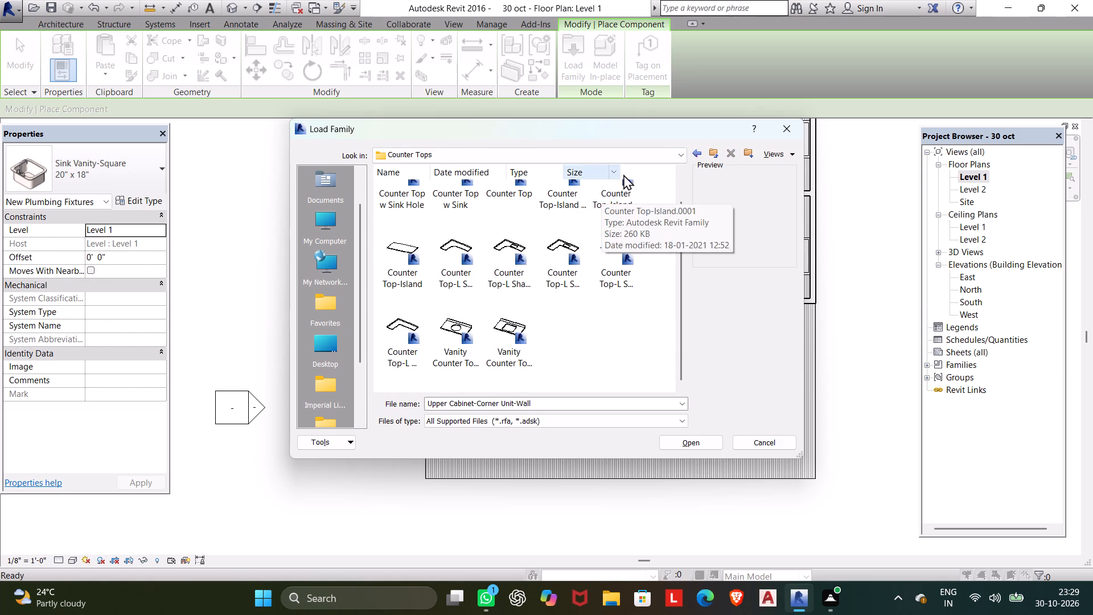
click(698, 154)
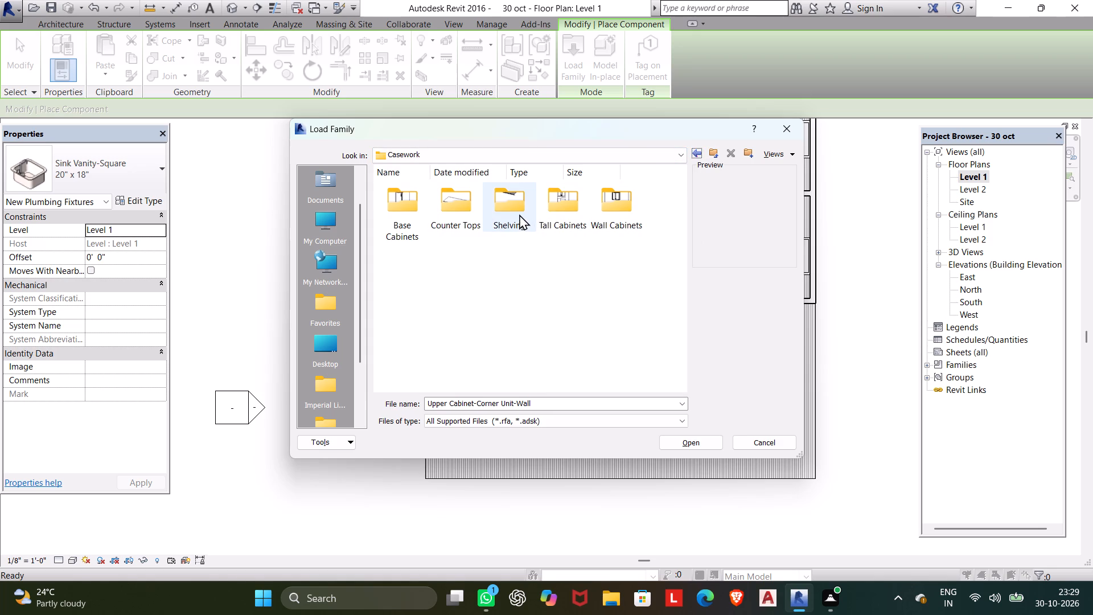
double_click(519, 210)
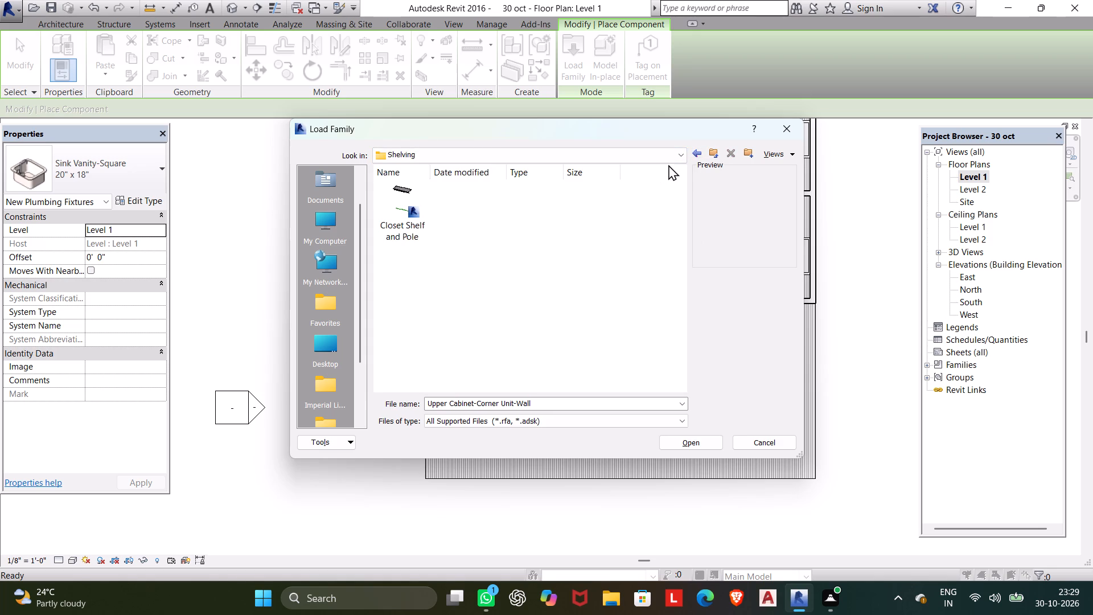
click(692, 159)
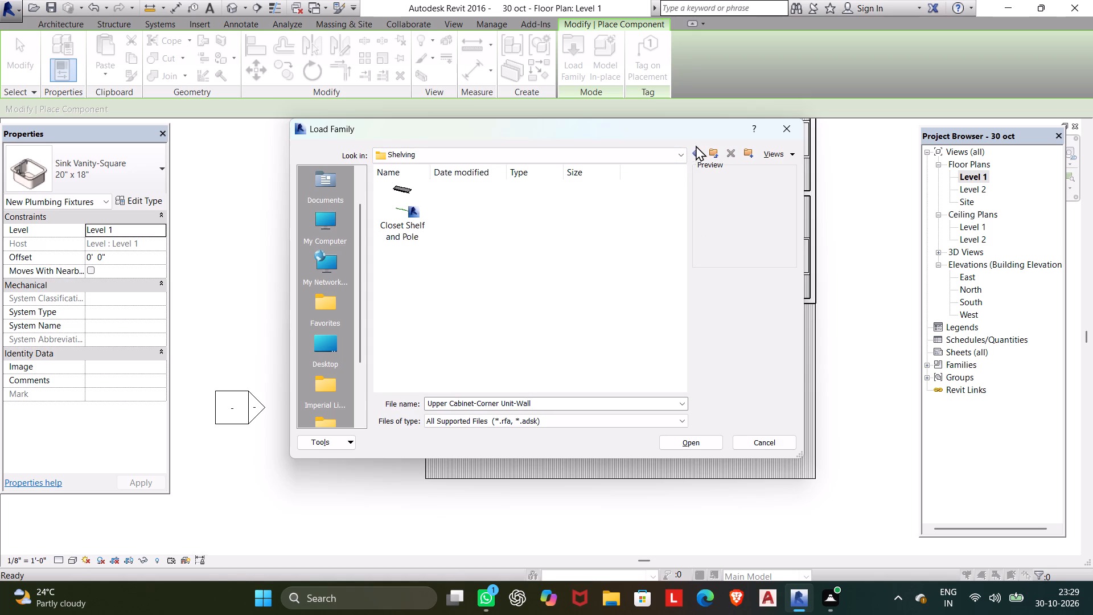
click(696, 145)
click(695, 154)
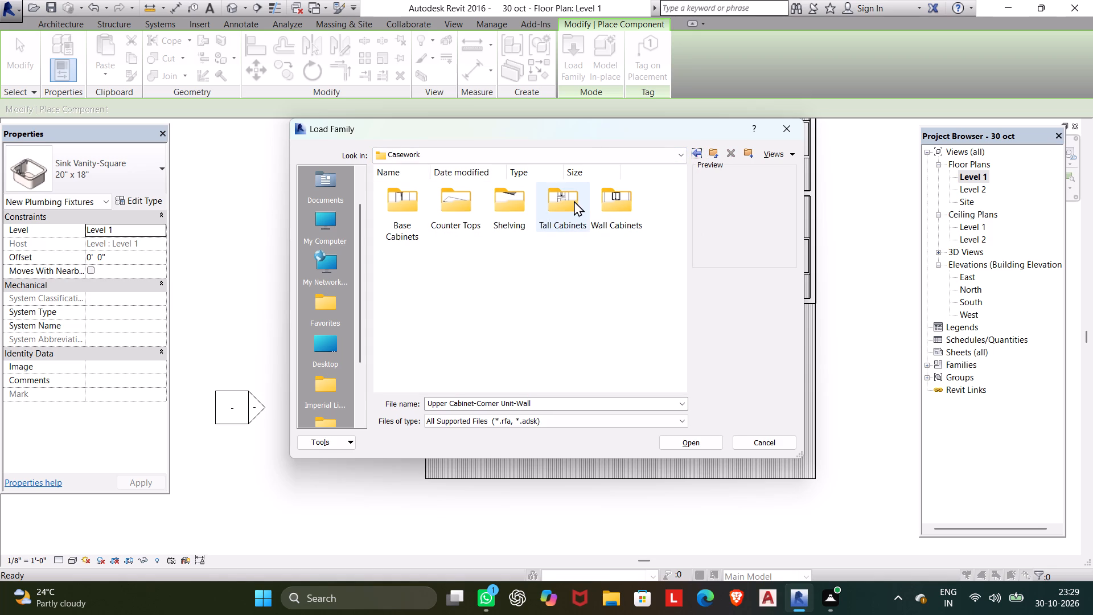
Load the Tall Cabinet-2 Door-Built in family from the Casework library's Tall Cabinets folder.
double_click(572, 200)
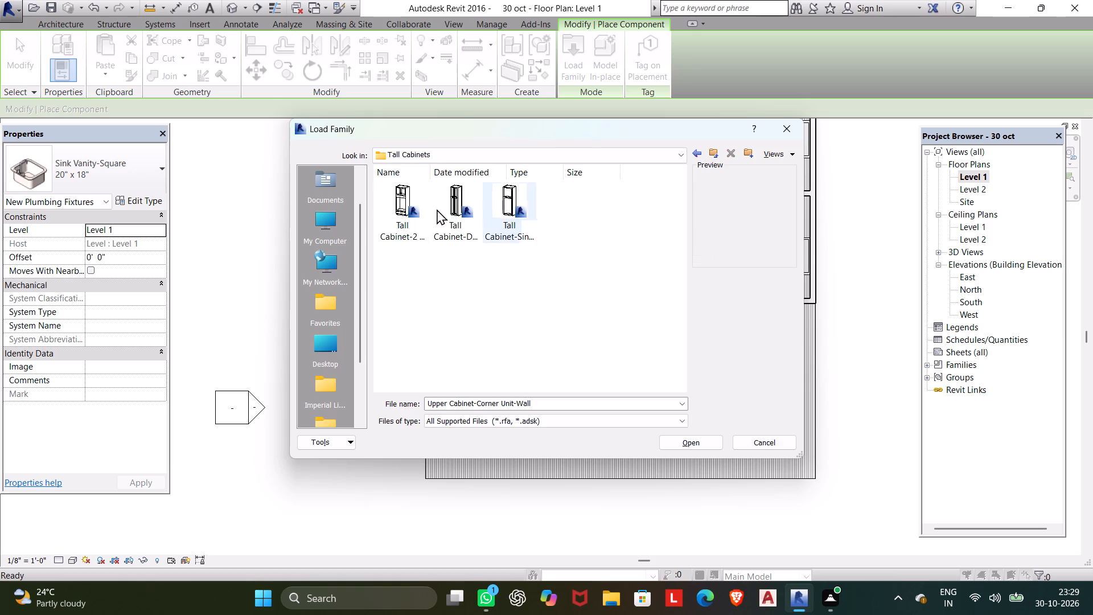
click(400, 210)
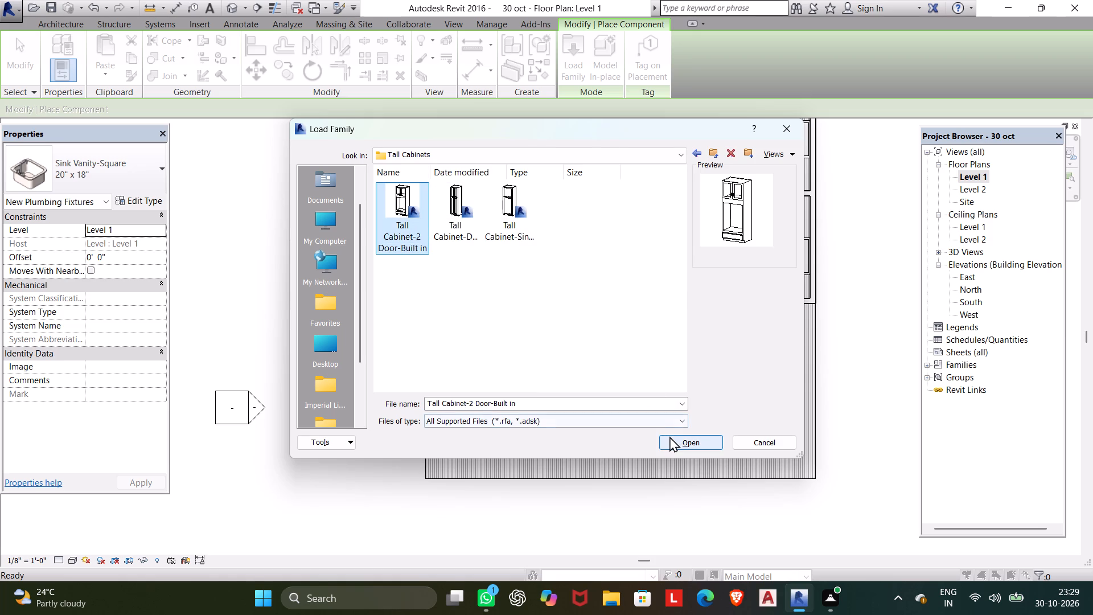
click(669, 436)
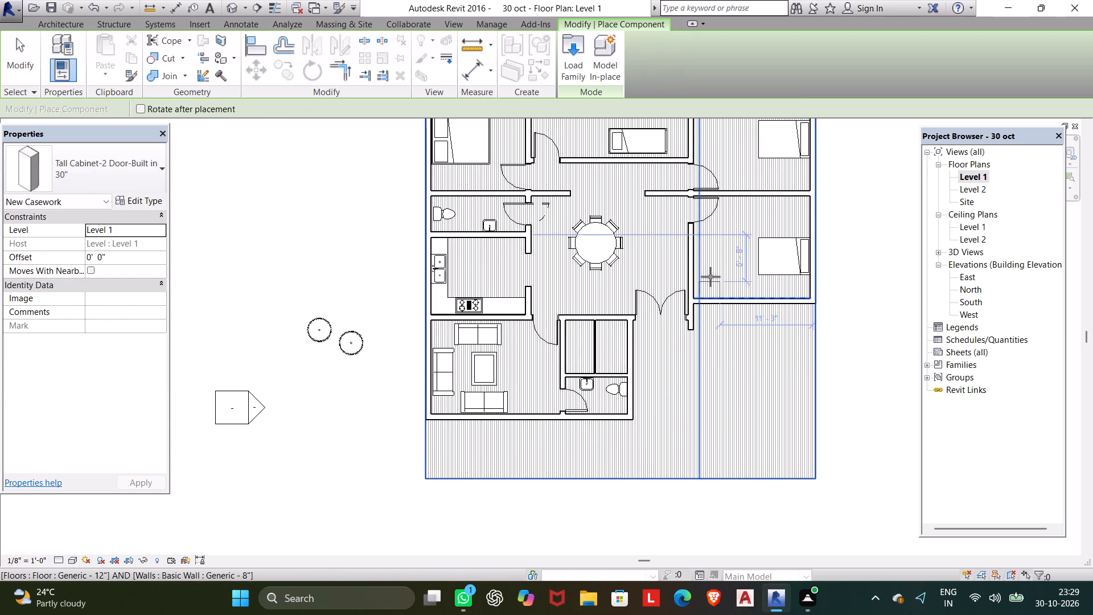
Place a 30" Tall Cabinet-2 Door-Built in in the southeast bedroom, near the room's southwest corner.
scroll(710, 277, up, 7)
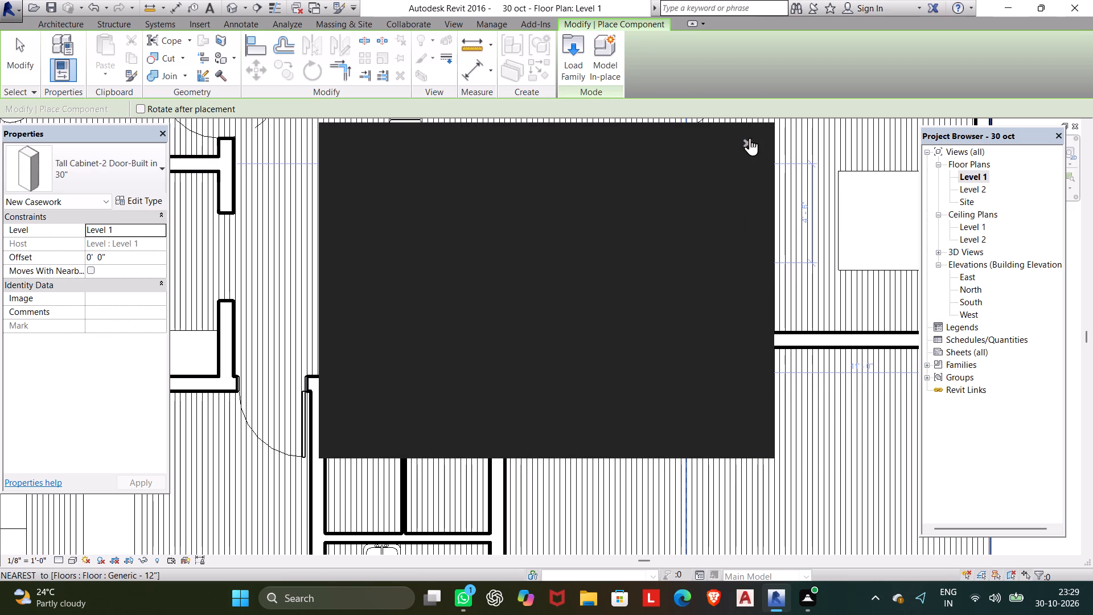
click(749, 139)
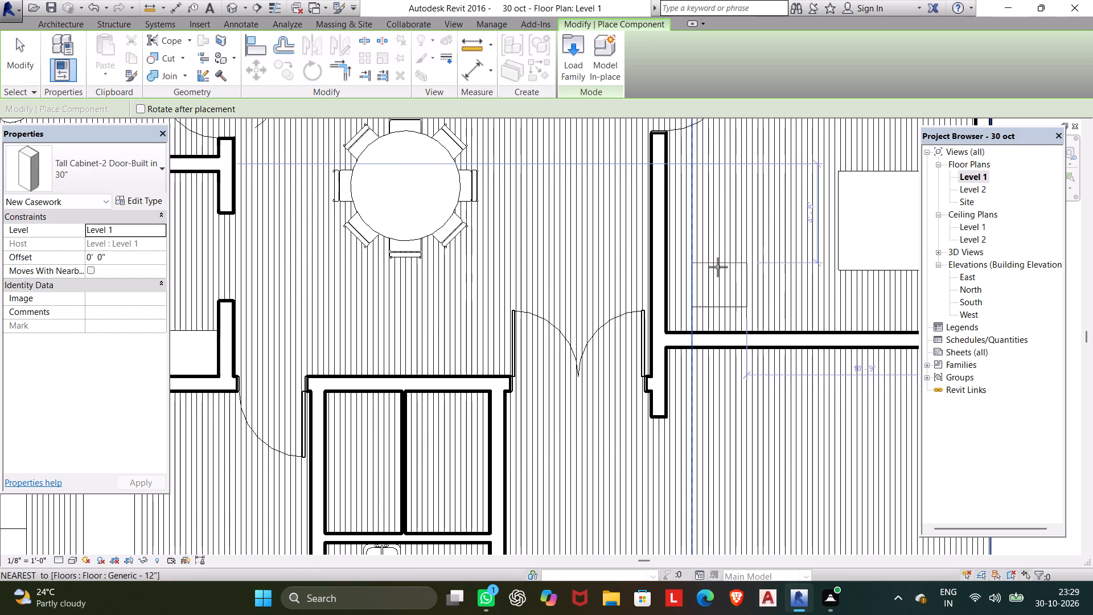
click(708, 272)
Place another 30" two-door tall cabinet in the northwest bedroom's northwest corner, north of the bed, rotated so its long side follows the west wall.
scroll(722, 242, down, 1)
middle_drag(723, 245, 713, 377)
scroll(723, 245, down, 1)
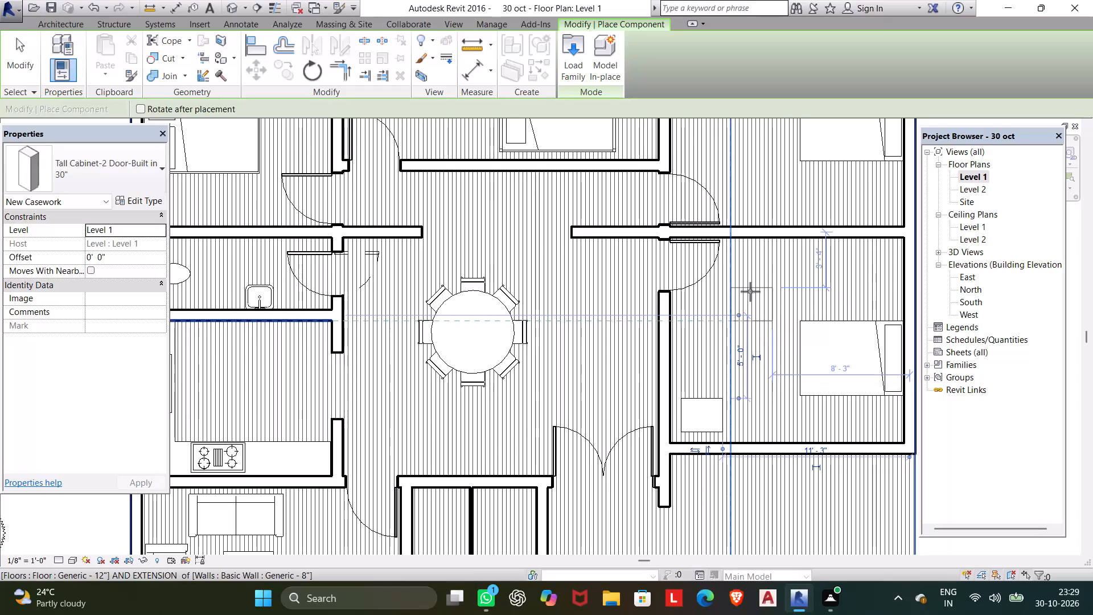
middle_drag(700, 323, 741, 473)
scroll(700, 325, down, 1)
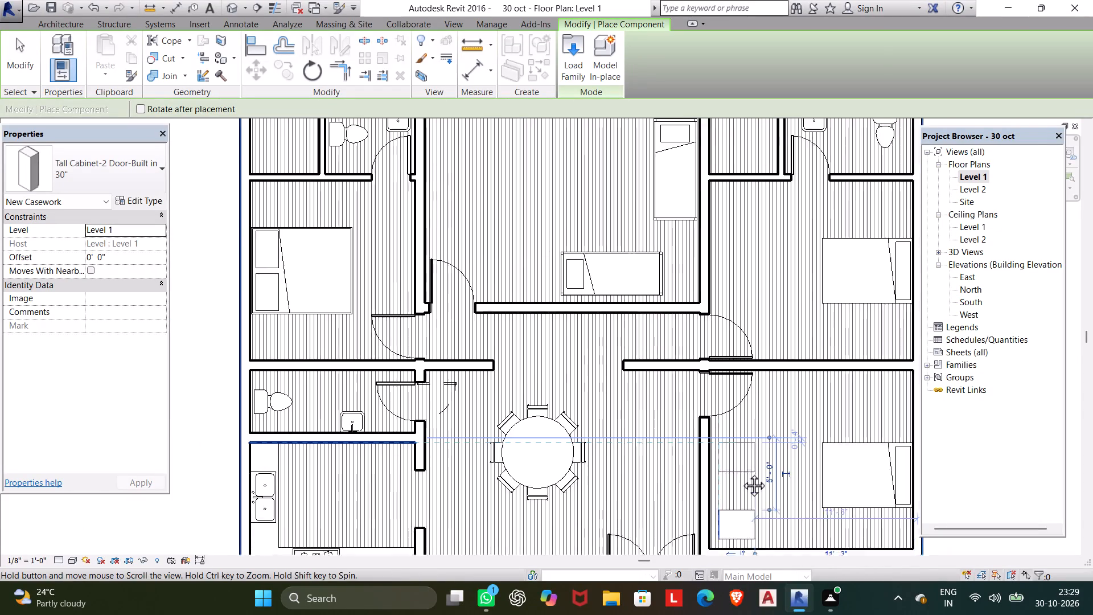
middle_drag(741, 473, 739, 490)
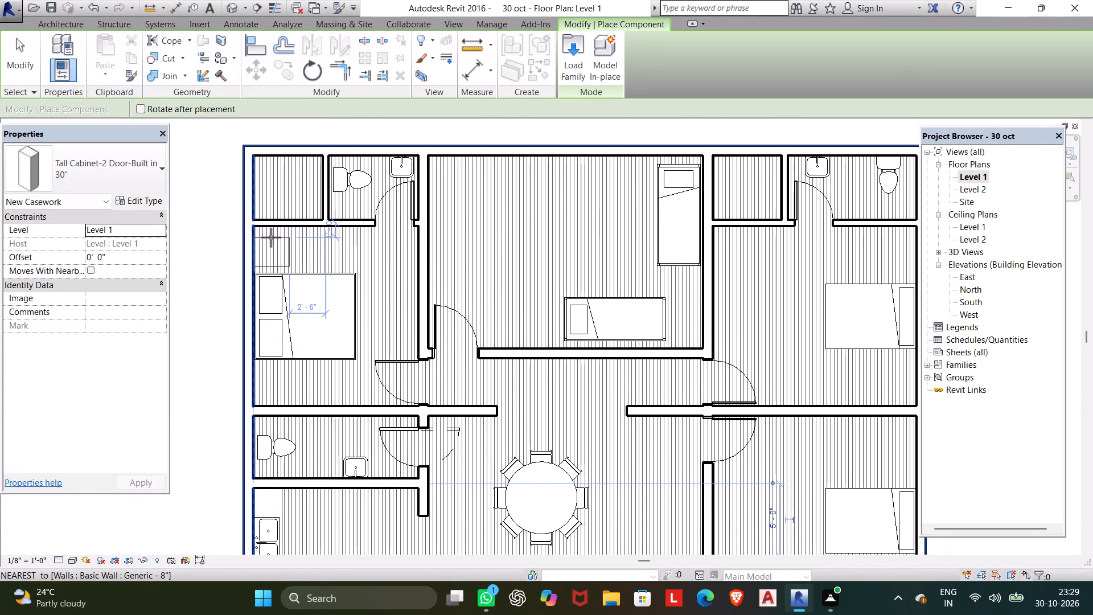
scroll(277, 231, up, 5)
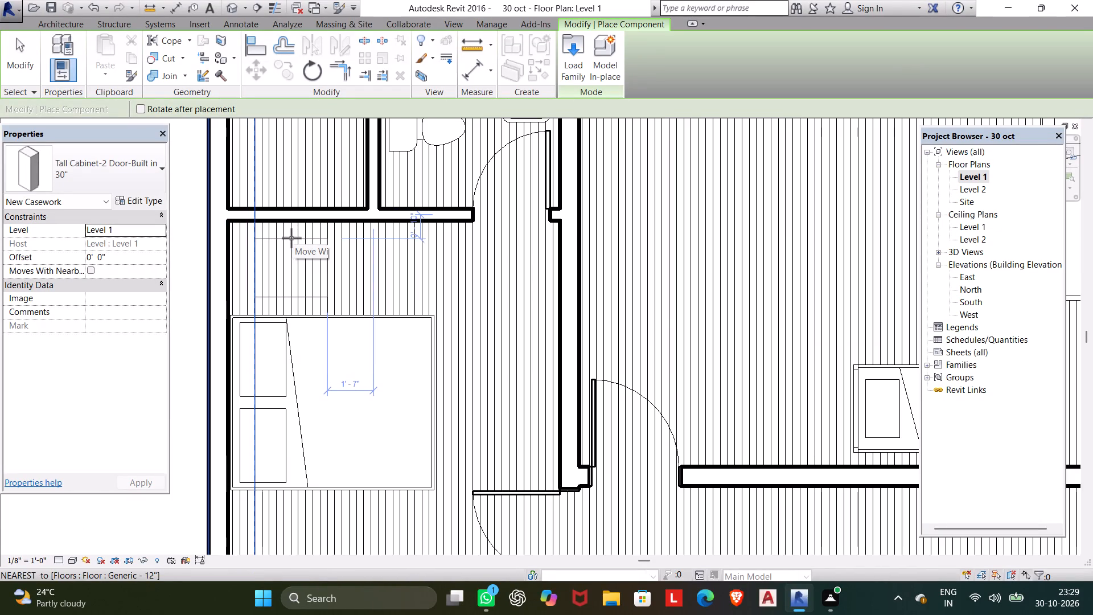
key(space)
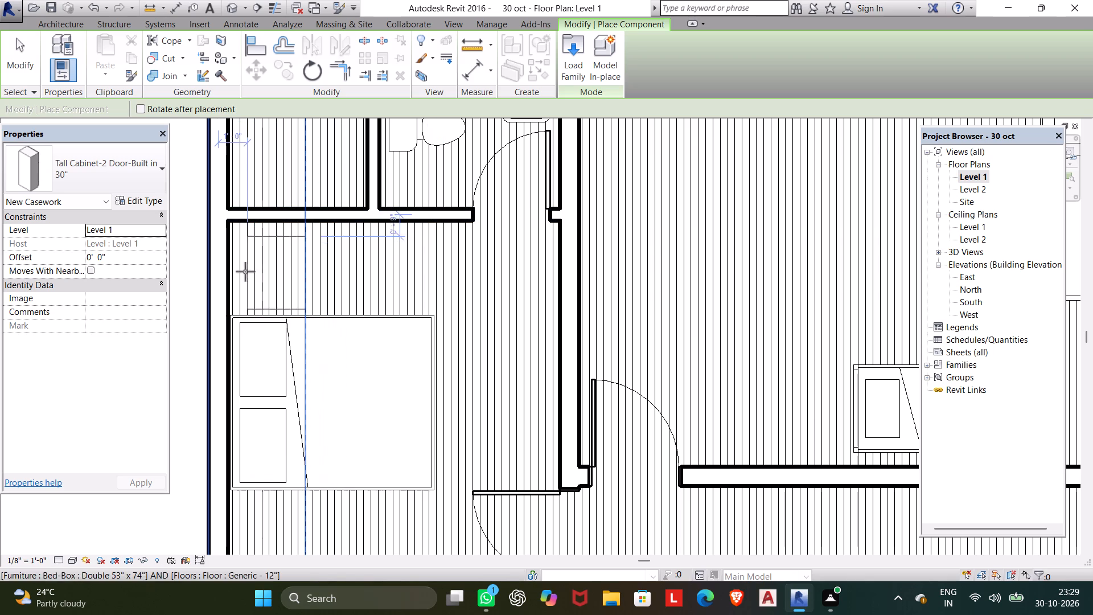
click(235, 258)
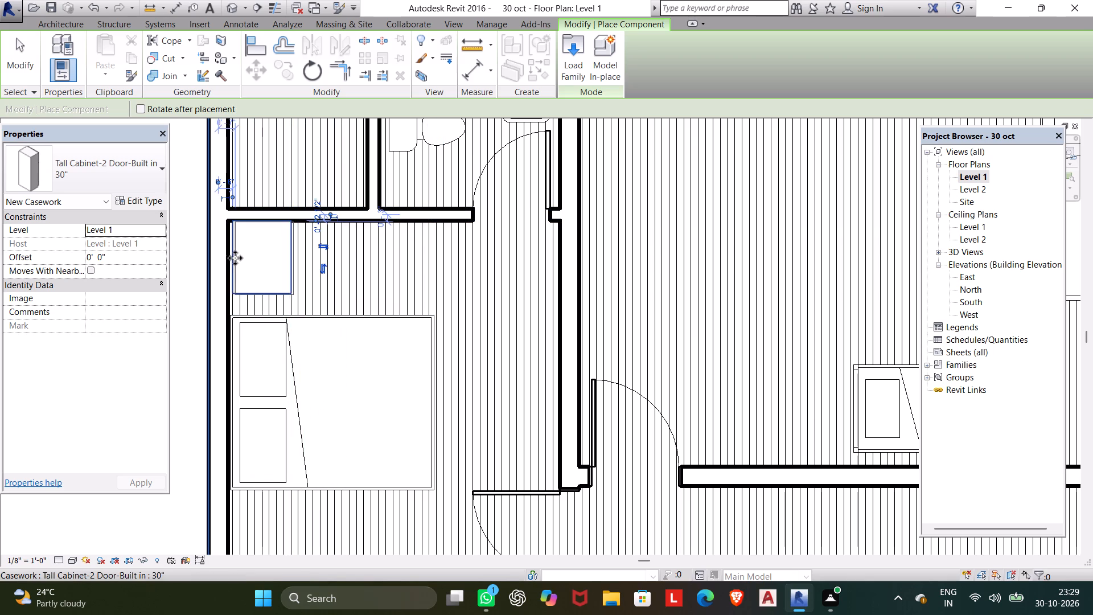
Place a 30" two-door tall cabinet against the north wall of the northeast bedroom, north of the bed, rotated parallel to that wall, and finish placing.
scroll(257, 298, down, 7)
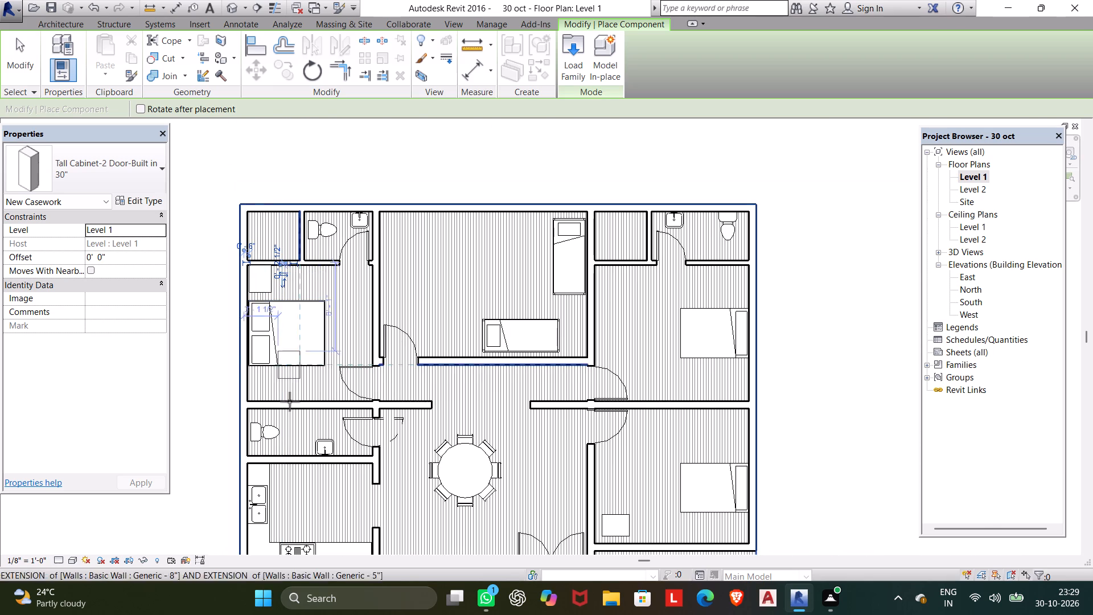
middle_drag(289, 424, 391, 240)
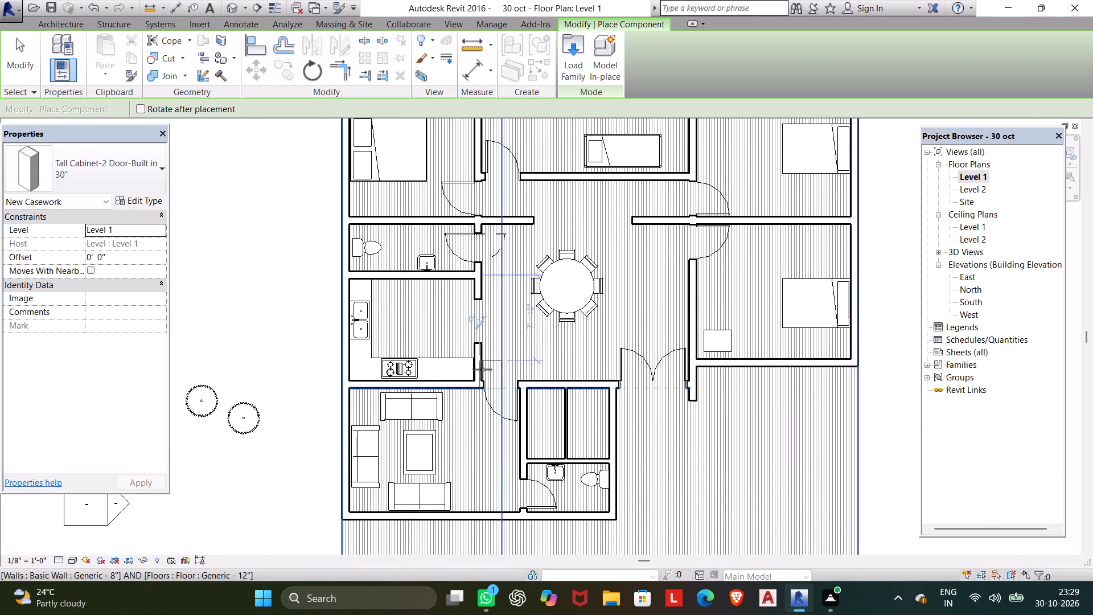
middle_drag(479, 384, 340, 571)
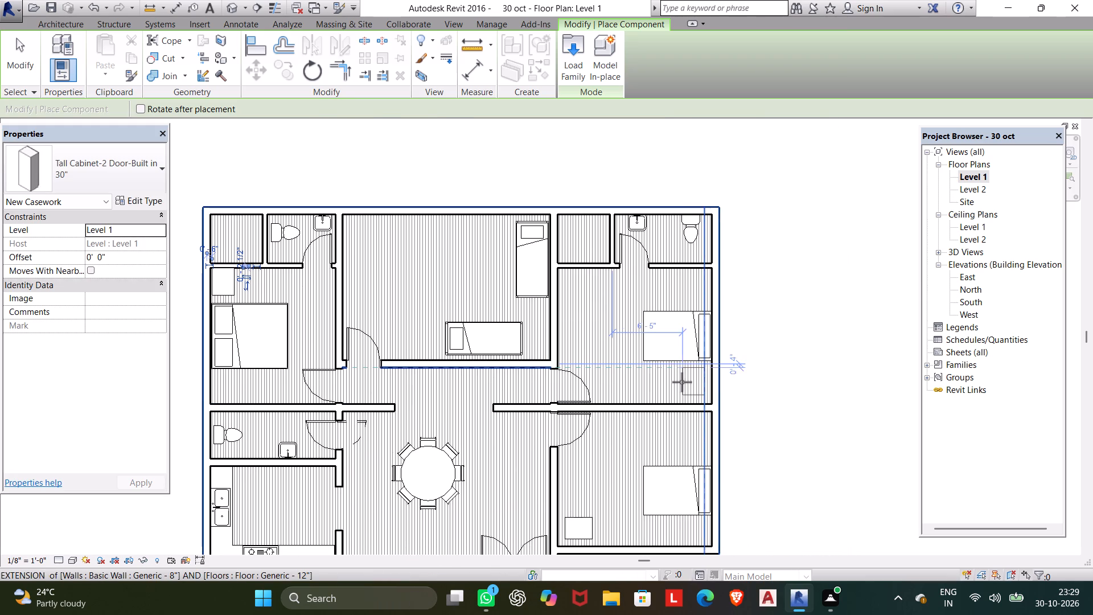
scroll(668, 384, up, 3)
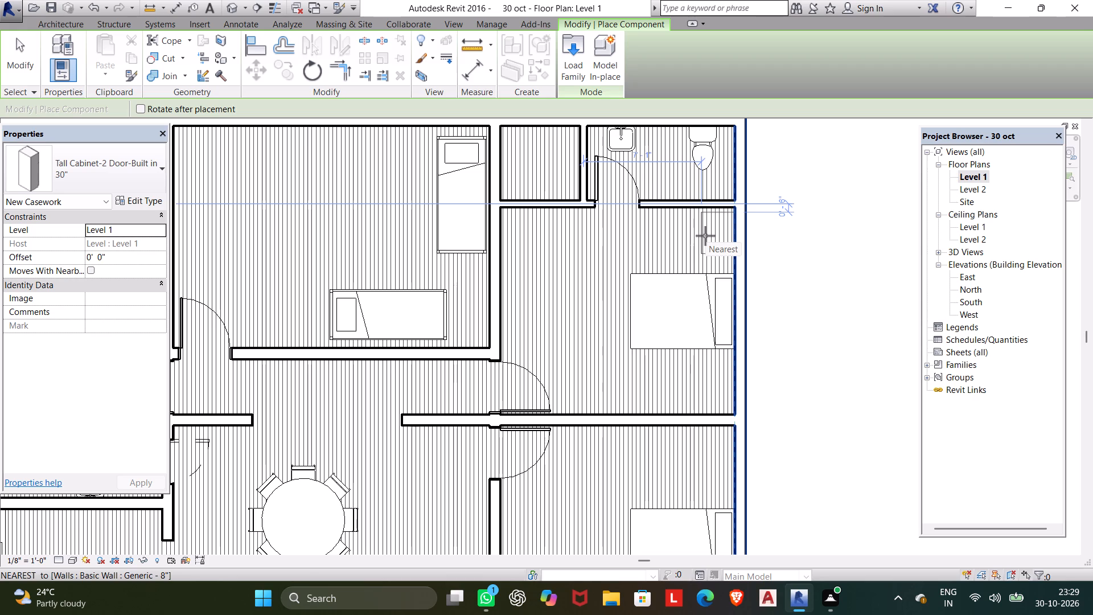
key(space)
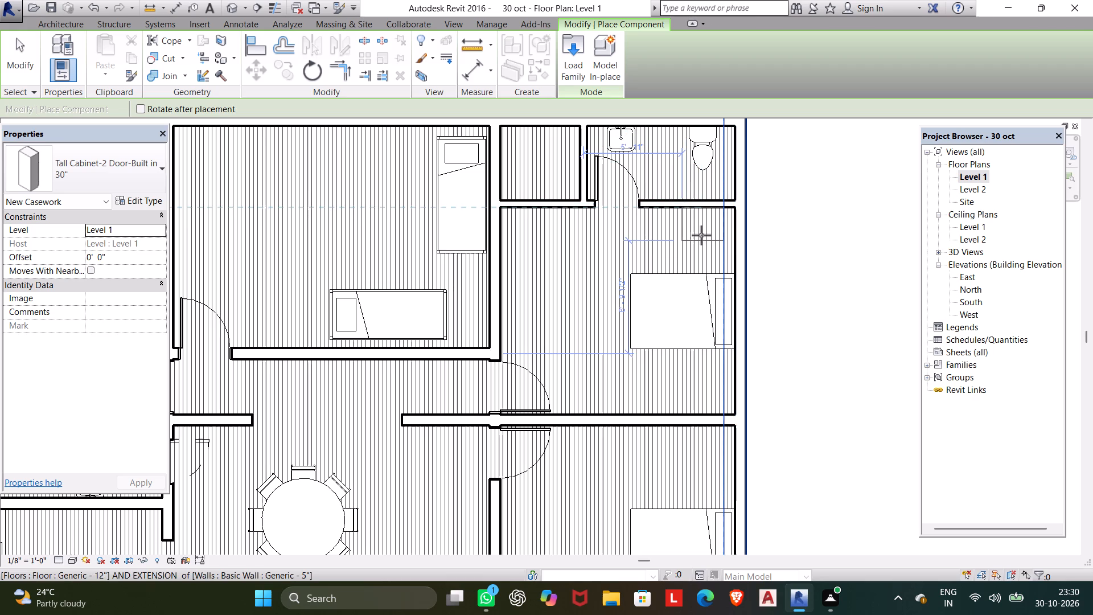
click(701, 235)
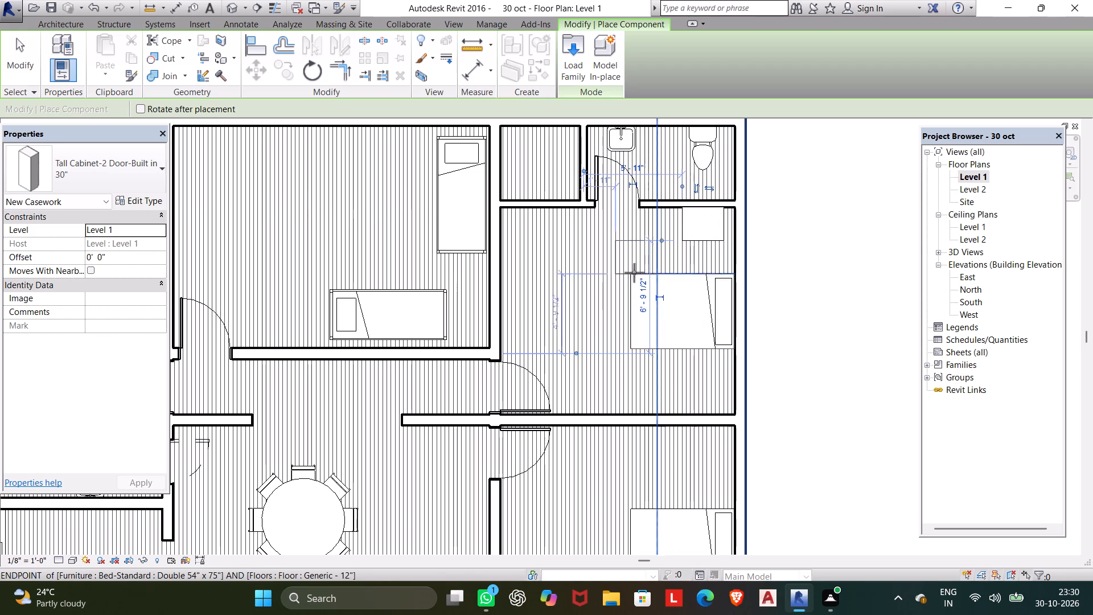
key(Escape)
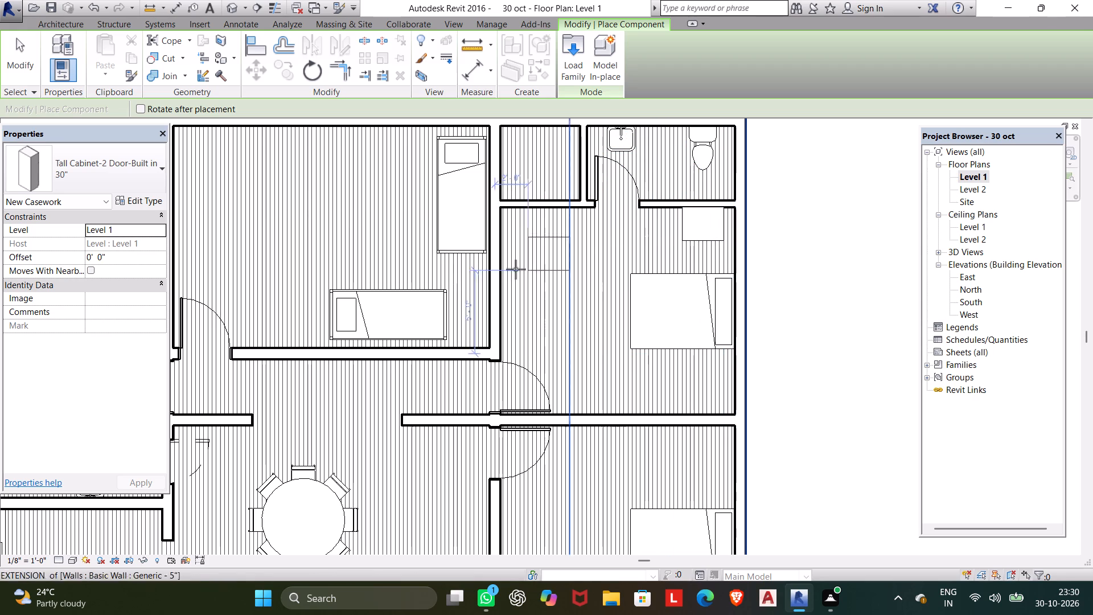
key(Escape)
key(Escape)
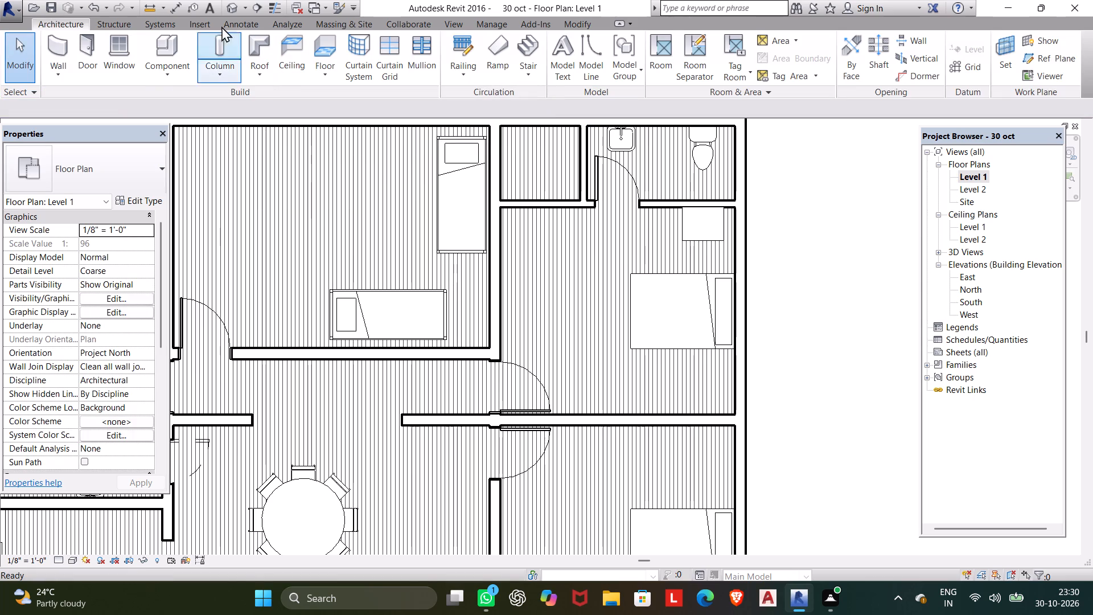
Open the default 3D view of the house and examine how the tall cabinets sit in the bedrooms.
click(231, 0)
scroll(364, 186, down, 5)
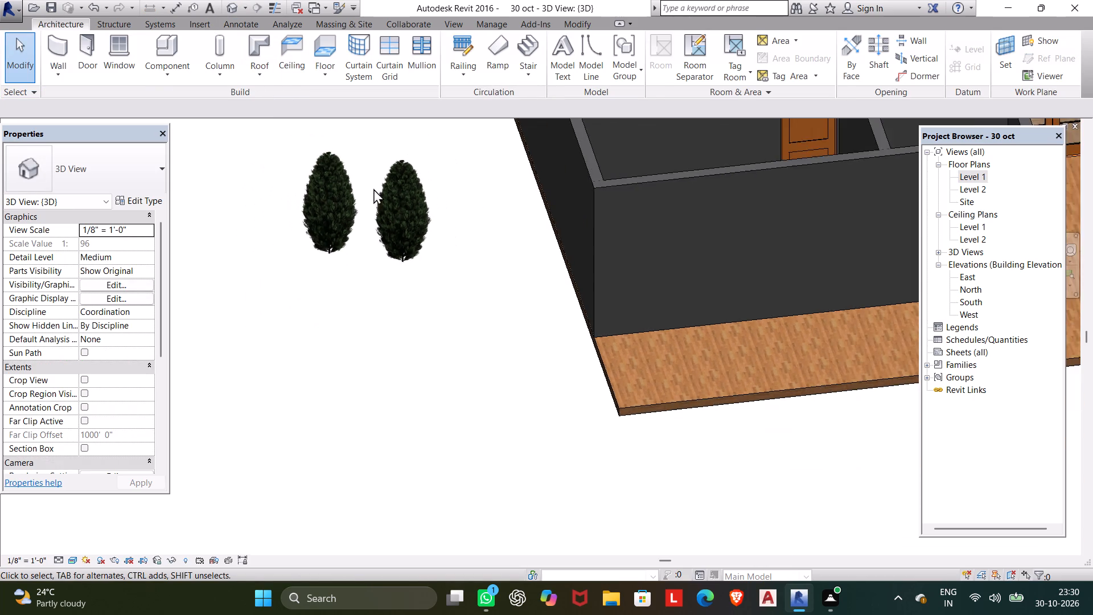
scroll(373, 188, down, 3)
middle_drag(406, 200, 215, 433)
scroll(211, 439, down, 1)
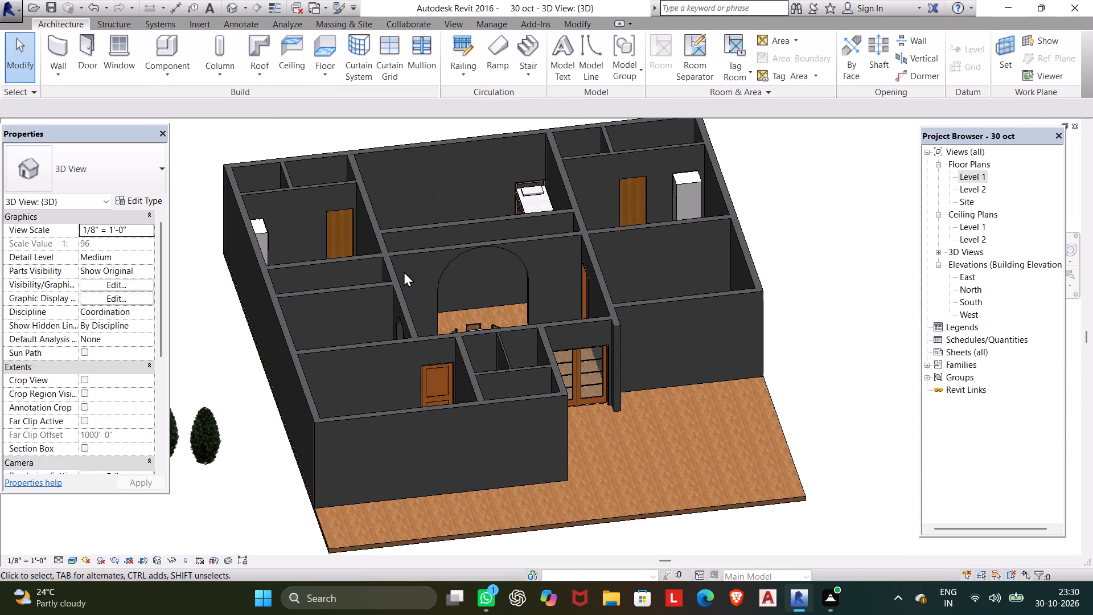
key(space)
key(space)
key(space)
key(space)
key(space)
middle_drag(544, 261, 535, 358)
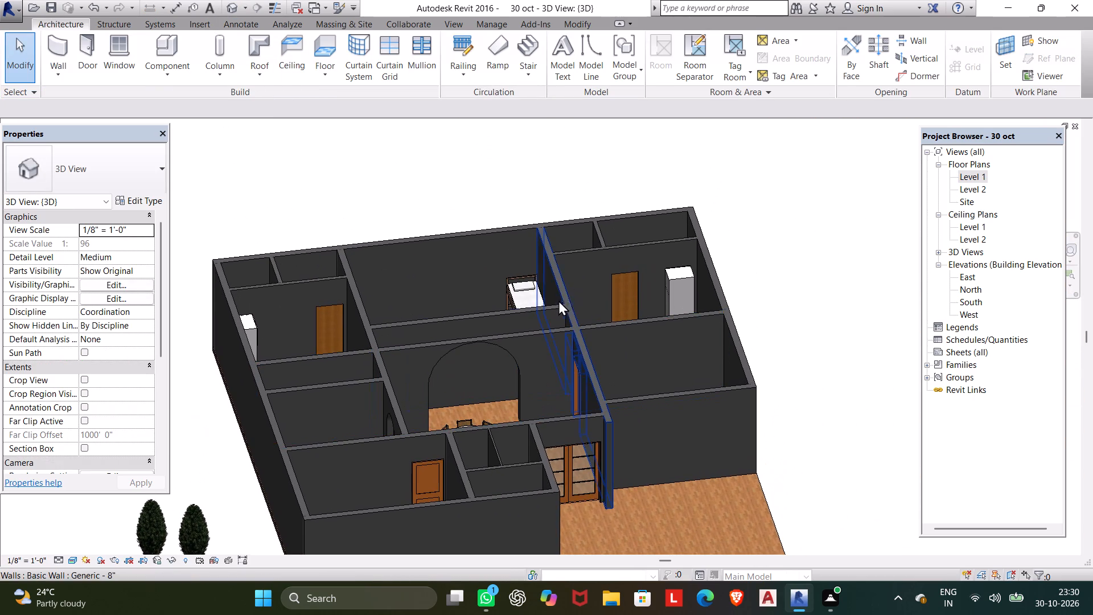
Rotate the 30" two-door tall cabinet in the northeast bedroom so its doors face south into the room.
scroll(707, 306, up, 7)
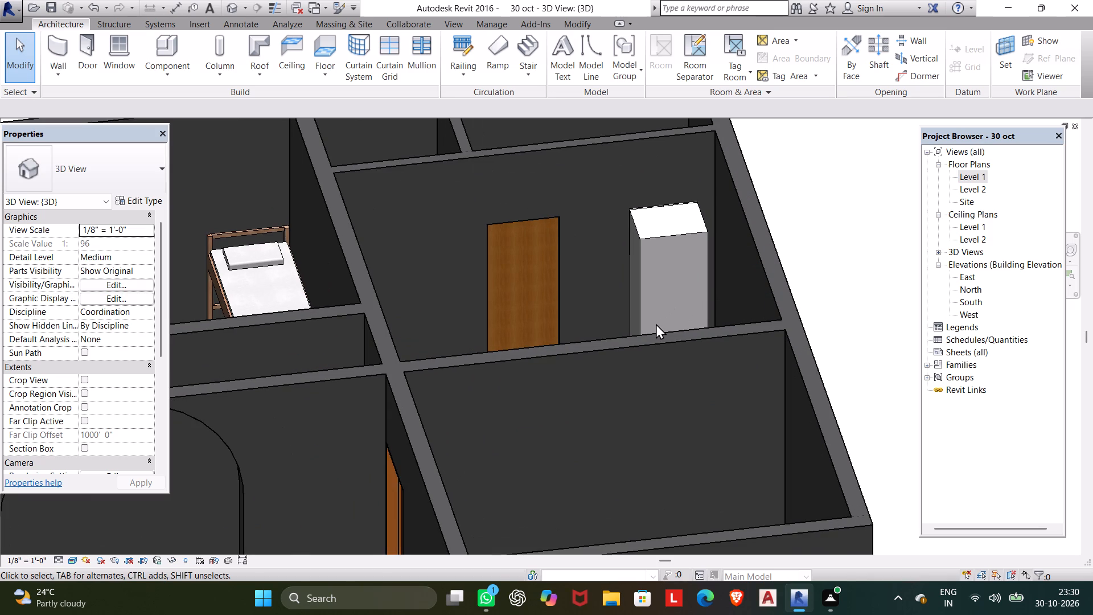
shift+middle_drag(656, 324, 712, 341)
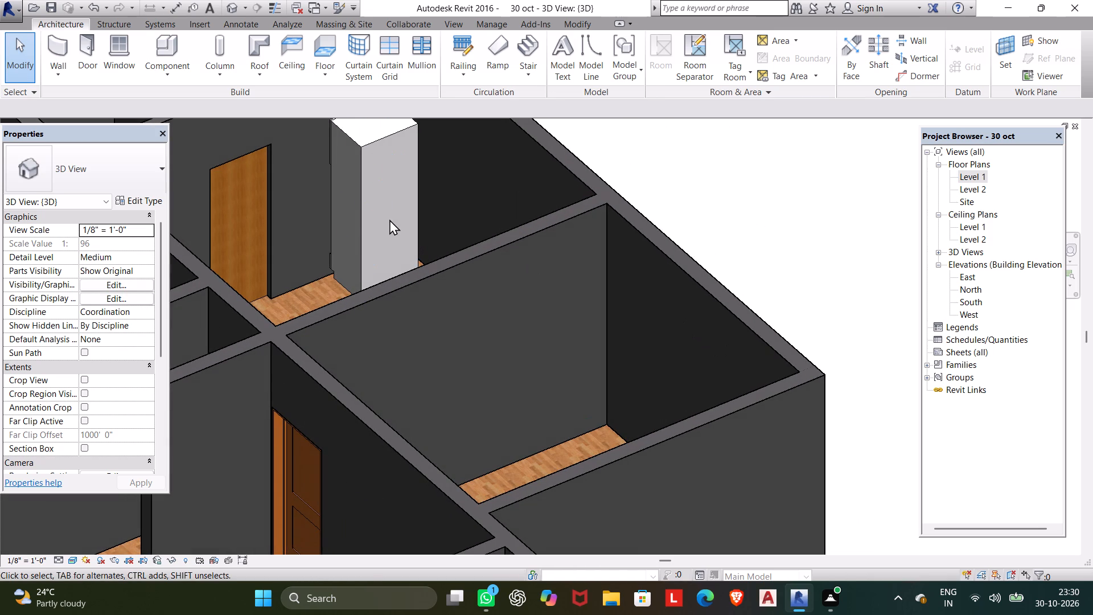
click(389, 218)
click(369, 209)
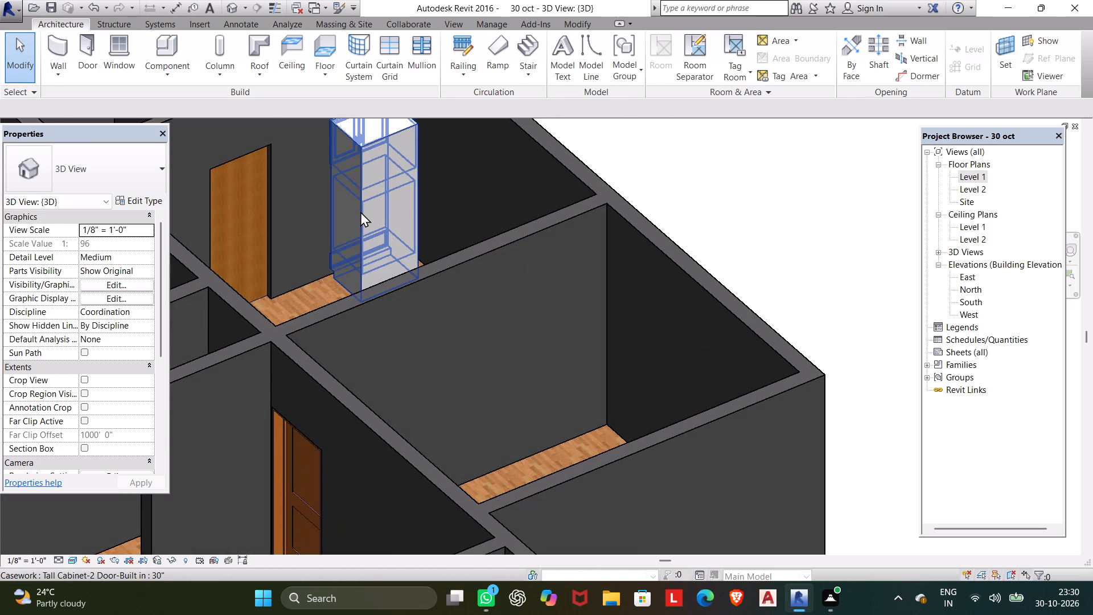
click(360, 211)
key(space)
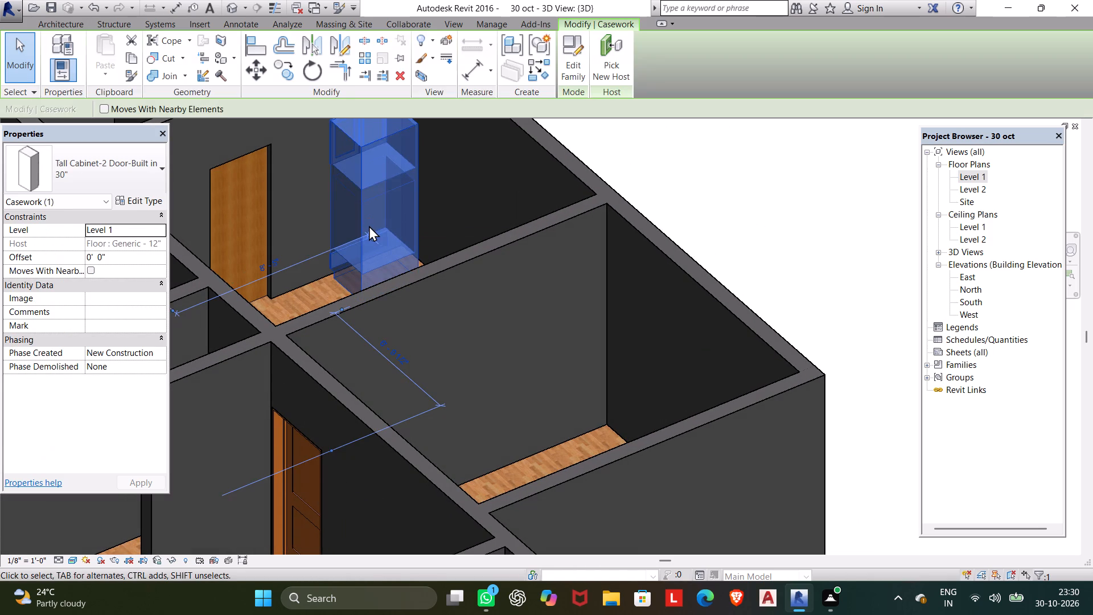
key(space)
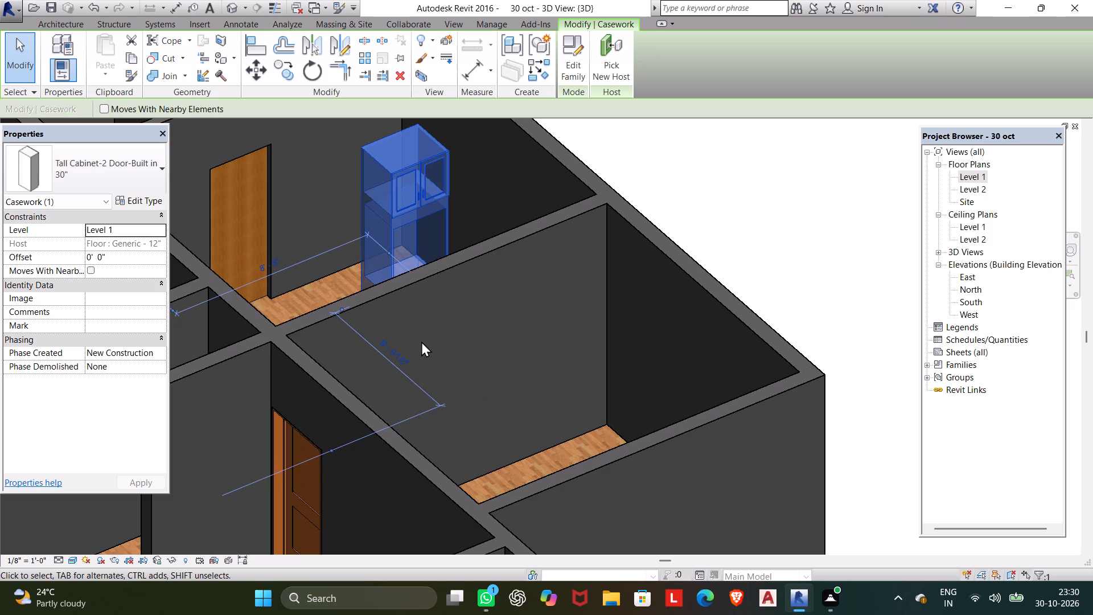
key(Escape)
click(399, 222)
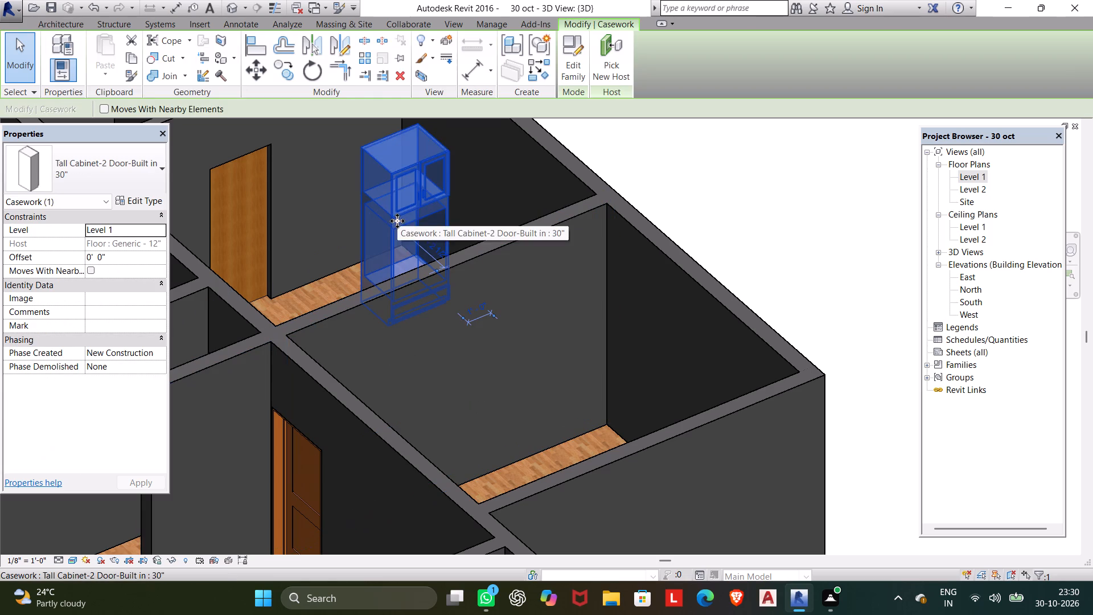
scroll(872, 227, down, 4)
middle_drag(885, 233, 1018, 270)
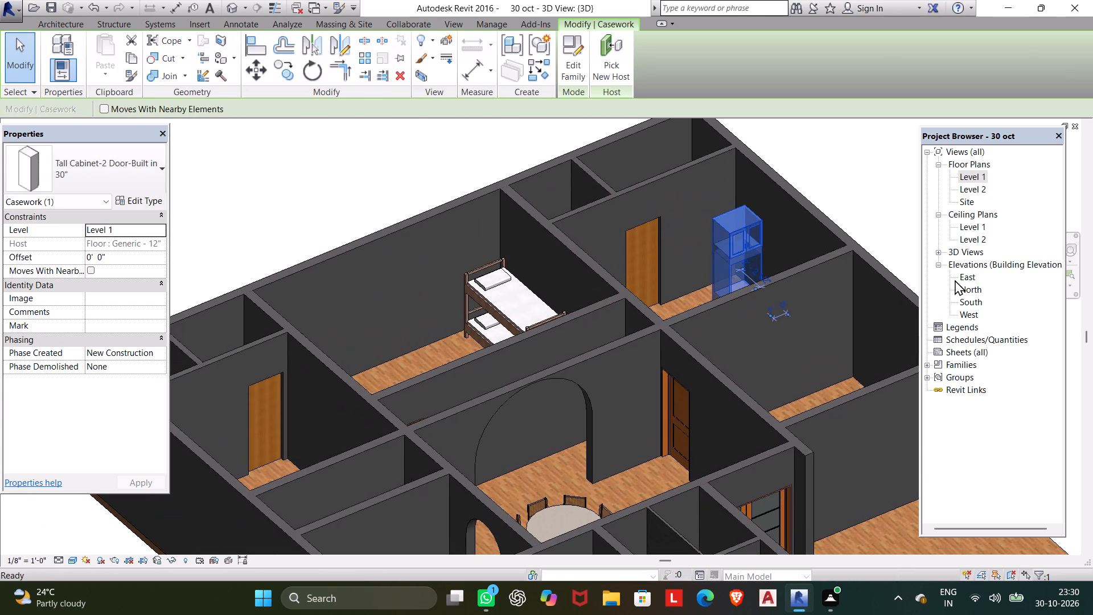
key(Escape)
Examine the whole furnished house in 3D from several angles, checking the cabinets, beds, kitchen and living room furniture.
scroll(722, 300, down, 2)
middle_drag(720, 300, 773, 226)
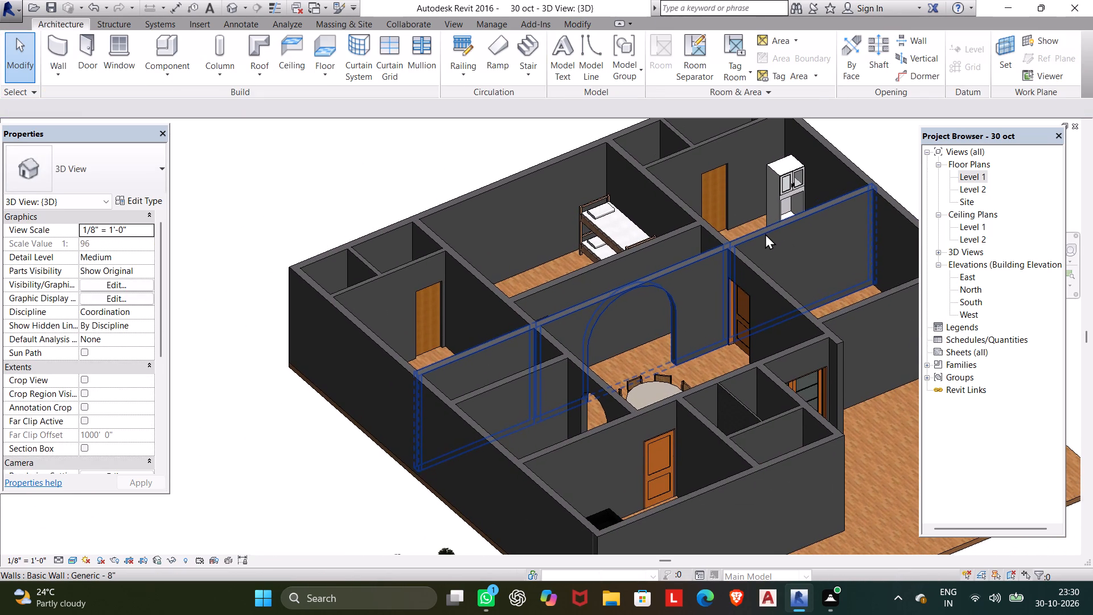
shift+scroll(758, 237, down, 1)
shift+middle_drag(758, 237, 598, 388)
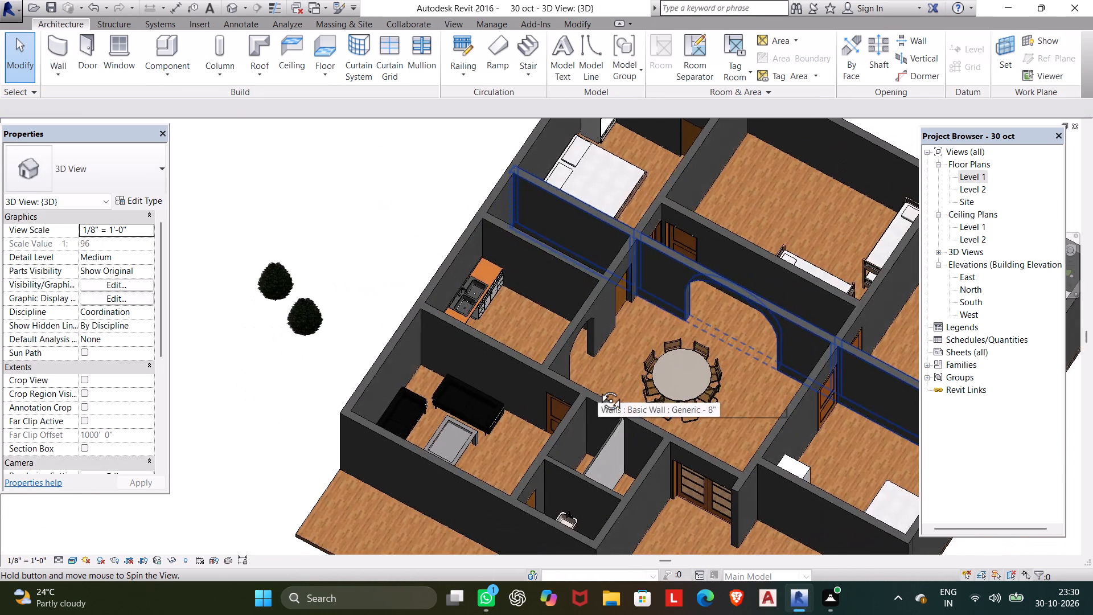
shift+middle_drag(598, 388, 539, 357)
middle_drag(827, 253, 706, 310)
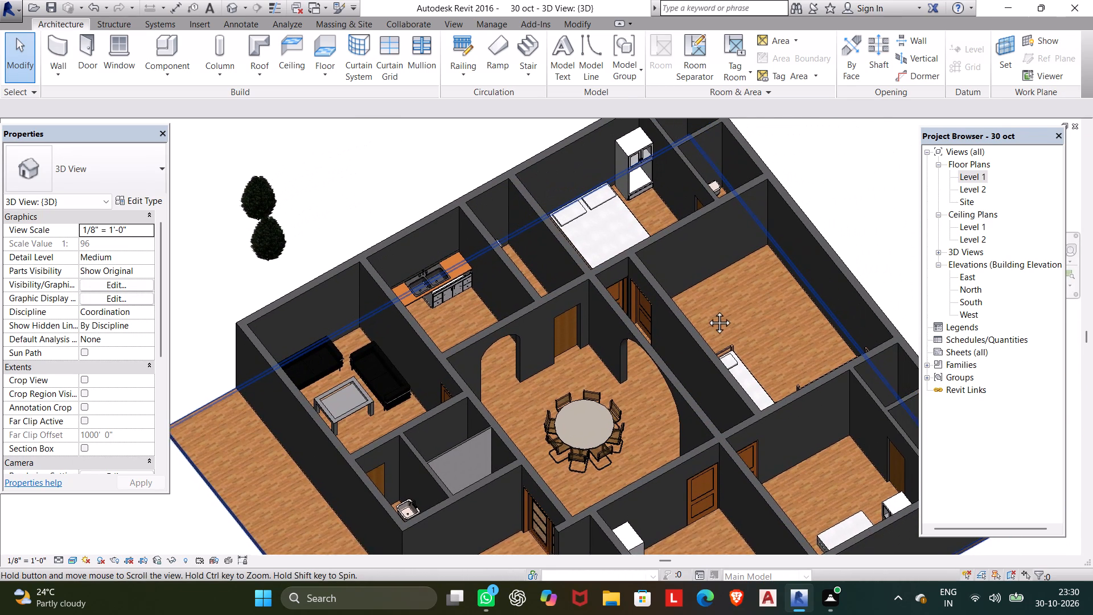
middle_drag(706, 310, 696, 317)
middle_drag(696, 303, 718, 208)
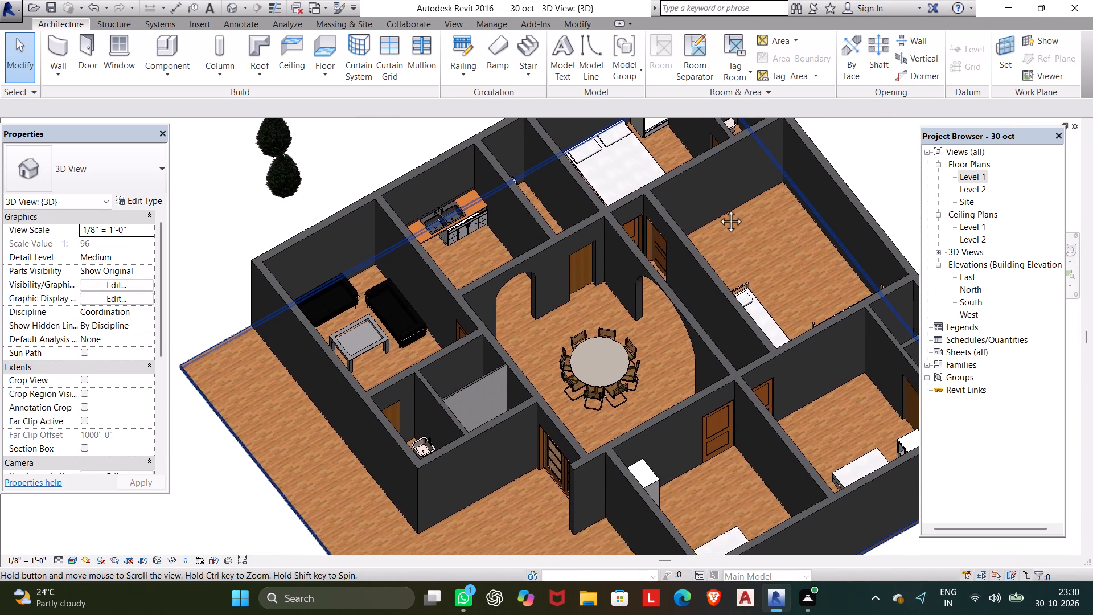
middle_drag(718, 208, 707, 186)
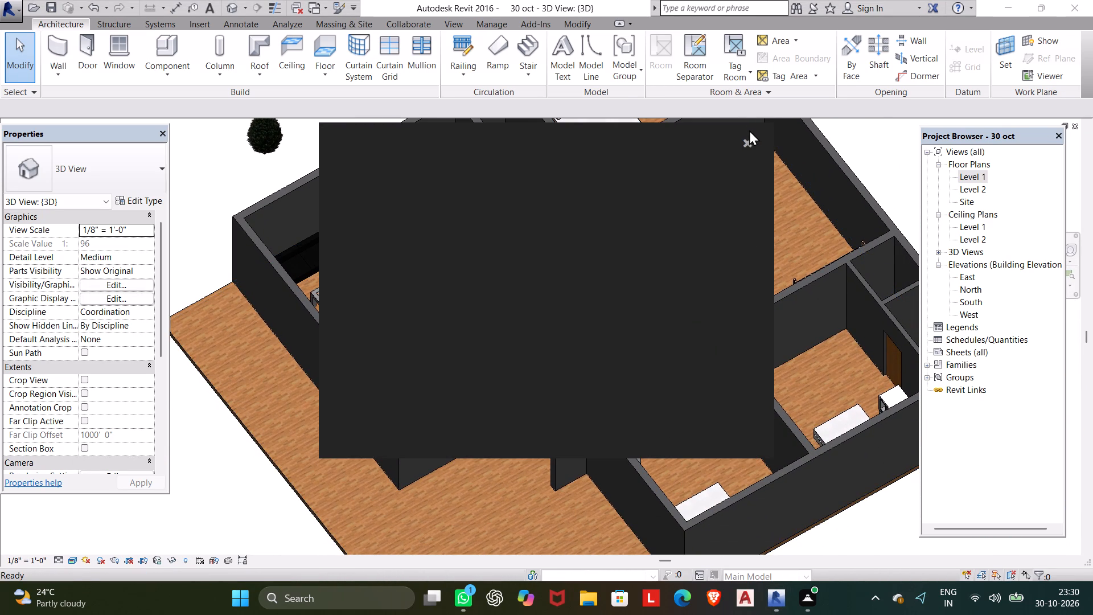
Dismiss the Autodesk notification card covering the 3D view.
click(746, 141)
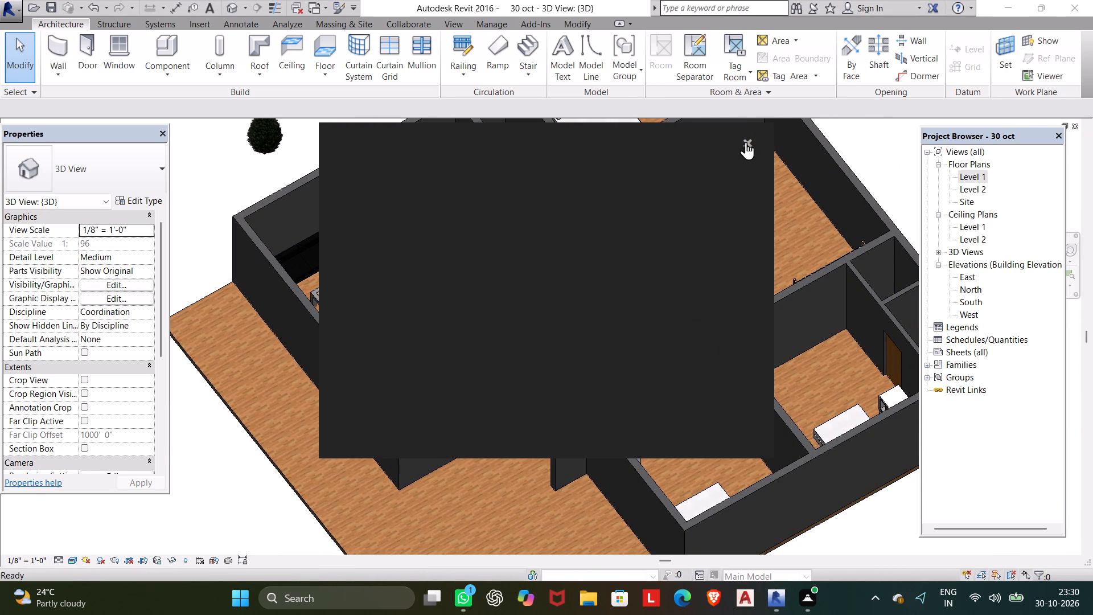
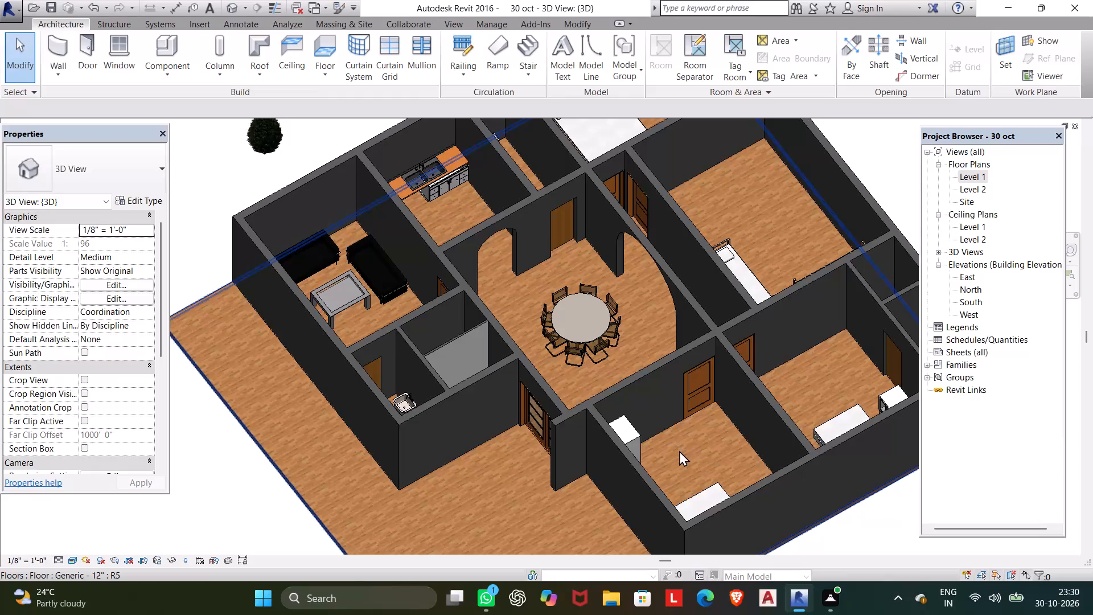
Rotate the 30" two-door tall cabinet in the southeast bedroom half a turn so its front faces into the room.
shift+middle_drag(681, 455, 531, 471)
shift+scroll(681, 455, down, 1)
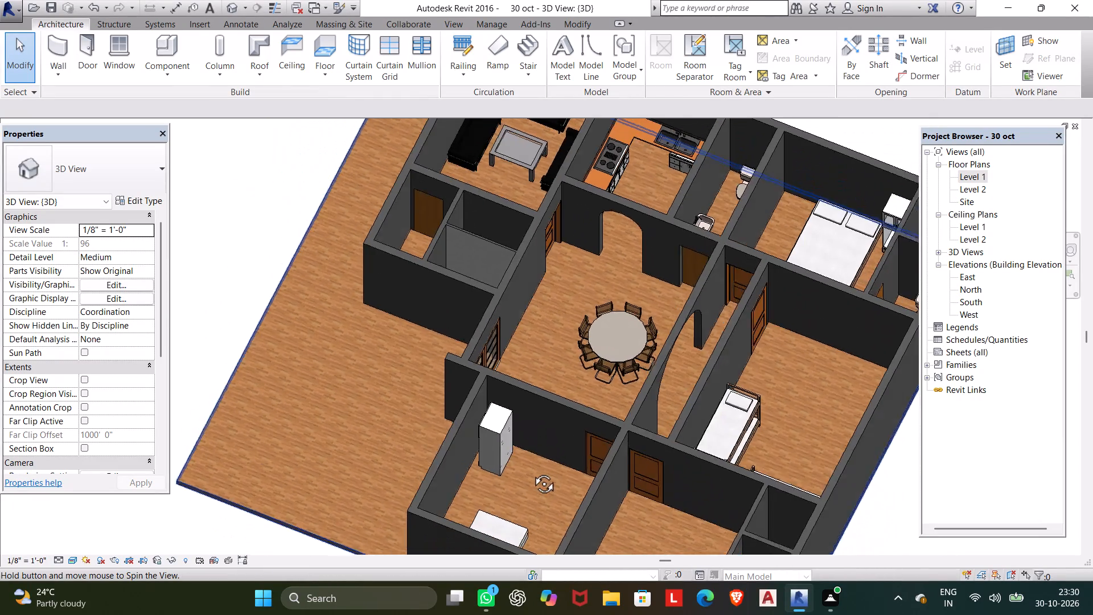
shift+middle_drag(531, 471, 523, 468)
click(473, 418)
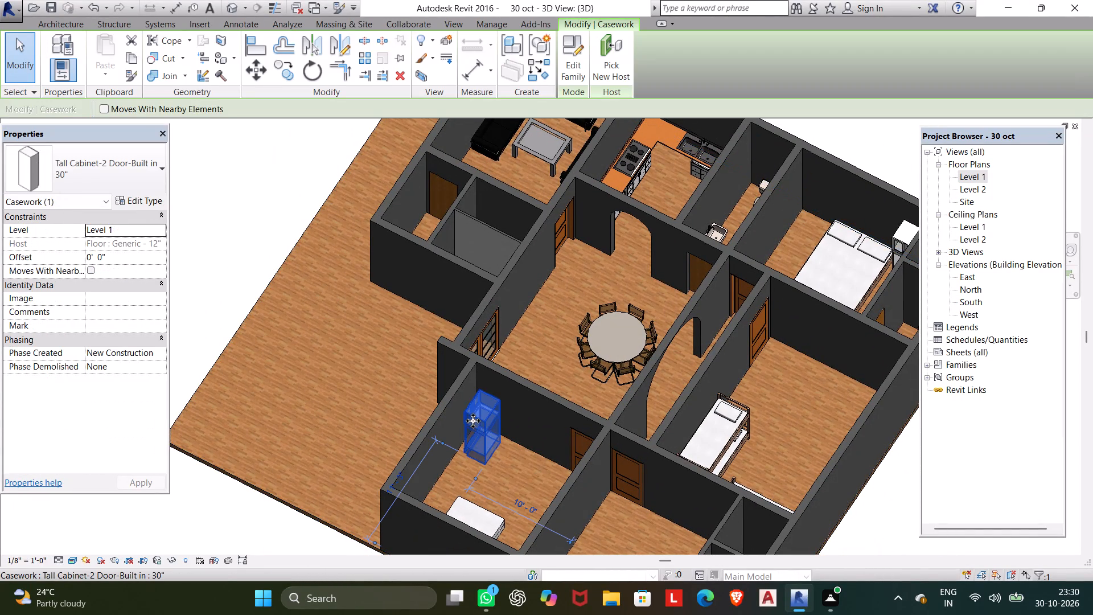
key(space)
key(space)
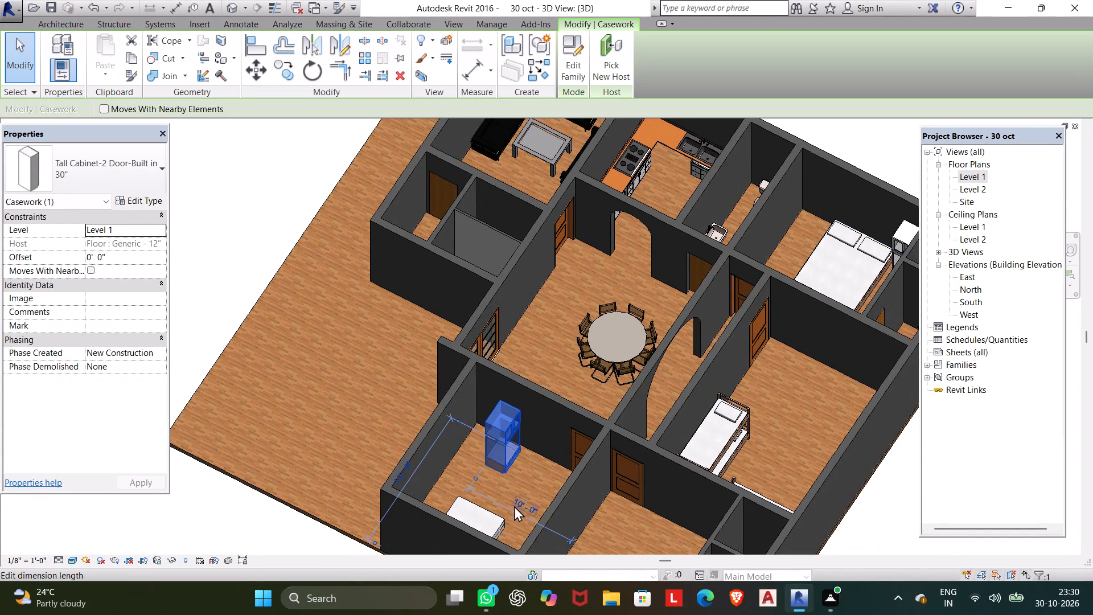
click(514, 506)
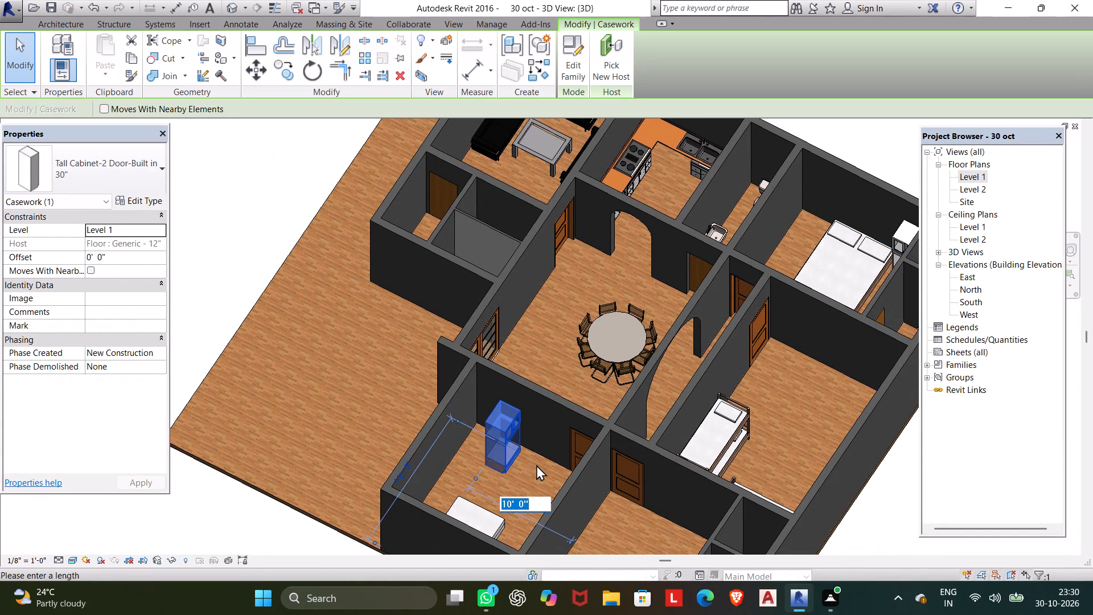
key(Escape)
In the Level 2 floor plan, nudge the southeast bedroom's tall cabinet south until it sits against the room's south wall.
double_click(982, 183)
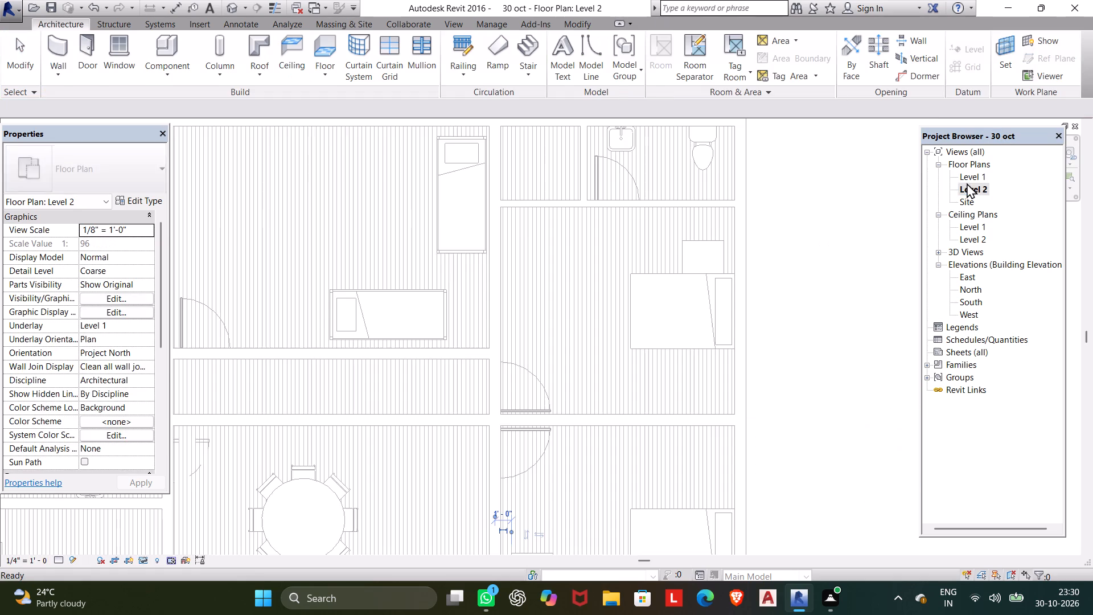
scroll(823, 273, down, 2)
middle_drag(820, 270, 815, 218)
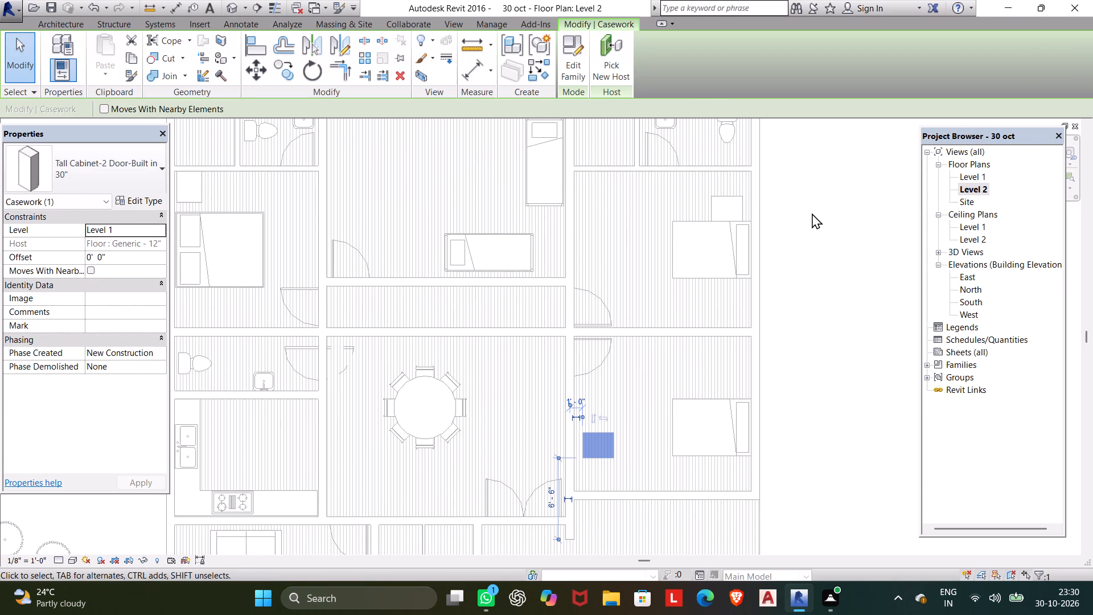
key(Down)
key(Down)
key(Down)
key(Down)
key(Down)
key(Down)
key(Down)
key(Down)
key(Down)
key(Down)
key(Down)
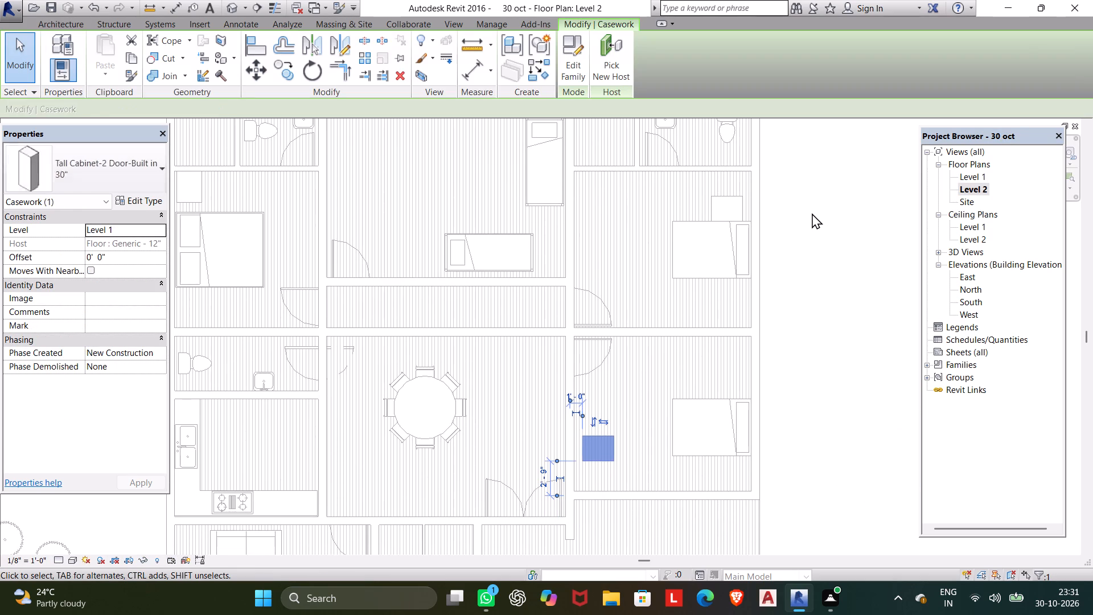
key(Up)
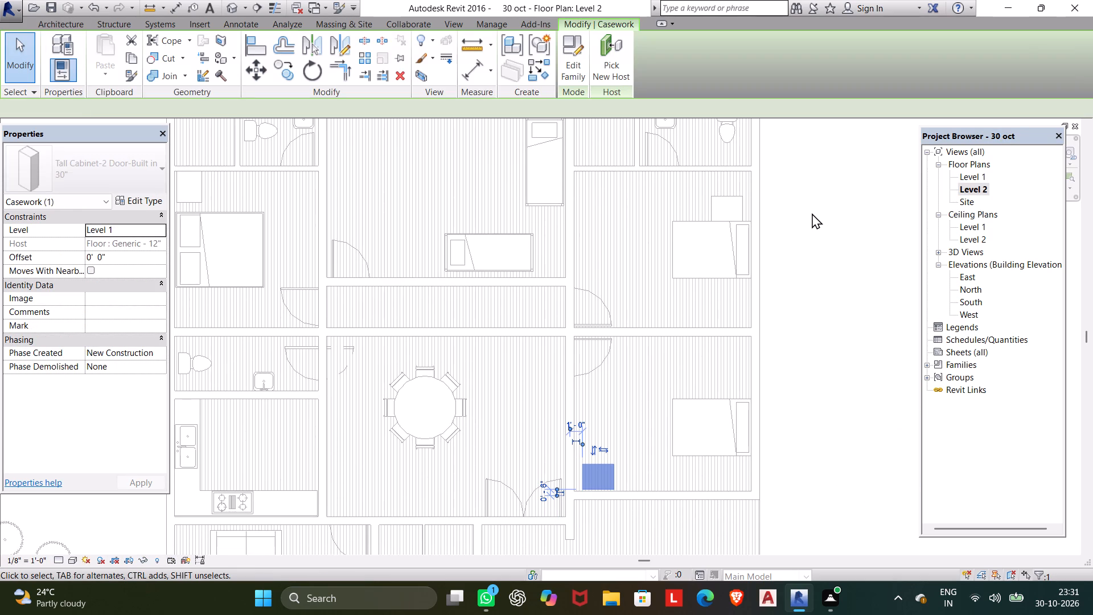
Nudge the northeast bedroom's tall cabinet north towards the bathroom wall and slightly east towards the outer wall.
click(722, 197)
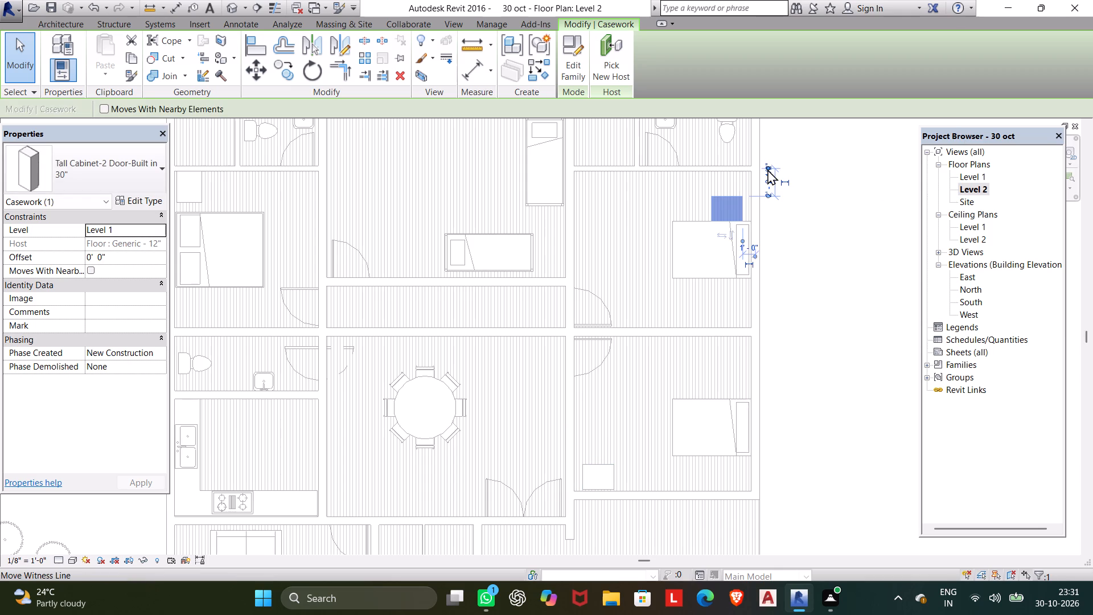
key(Up)
key(Up)
key(Up)
key(Up)
key(Up)
key(Up)
key(Up)
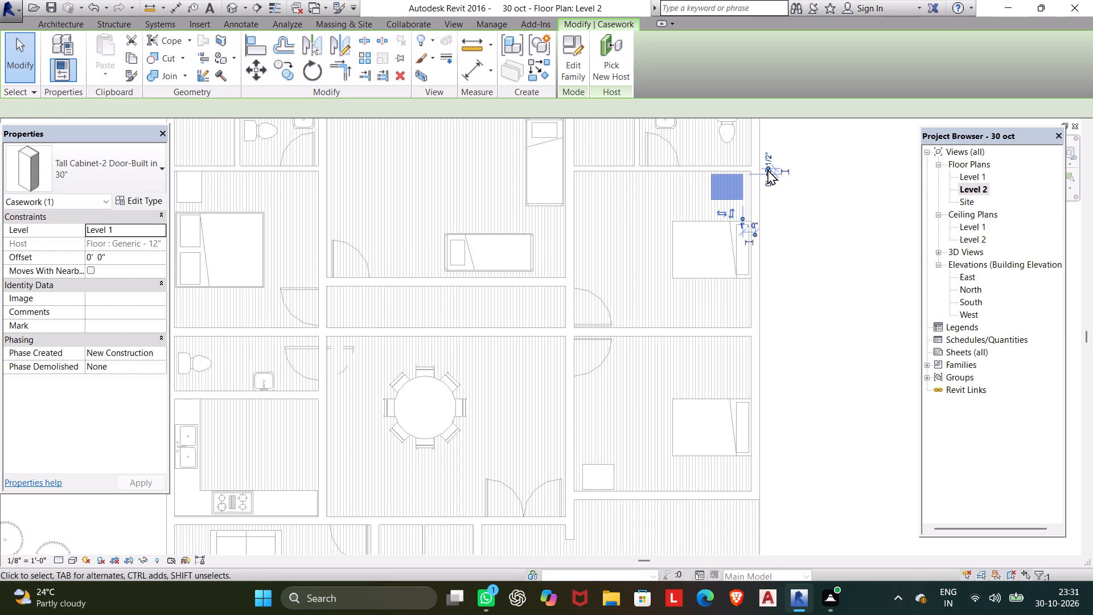
key(Right)
click(784, 215)
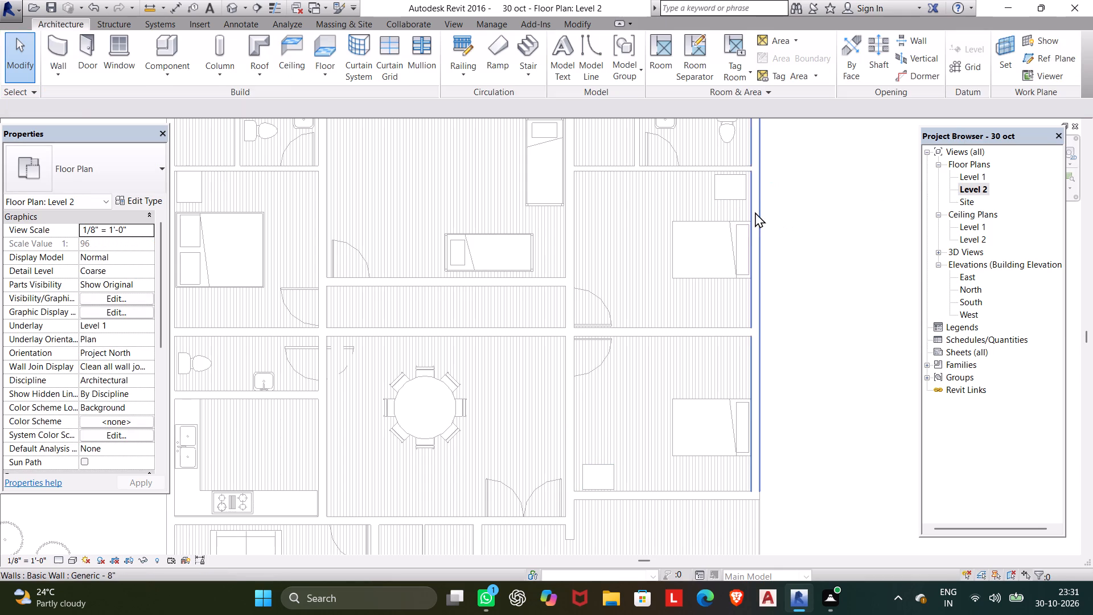
Set the Width of the Tall Cabinet-2 Door-Built in 30" type to 4'.
click(732, 201)
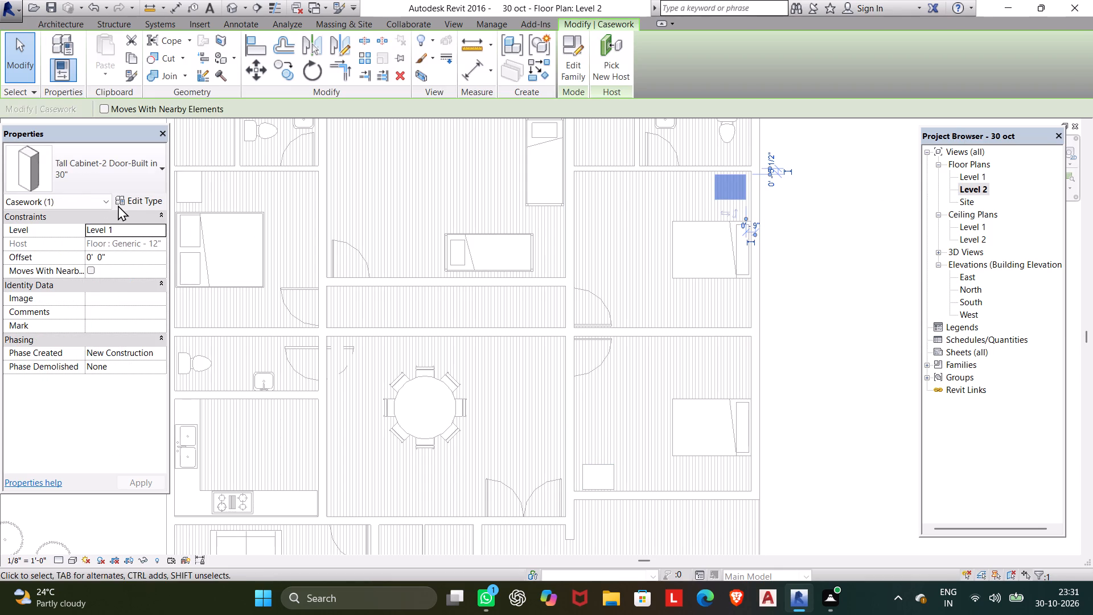
click(127, 204)
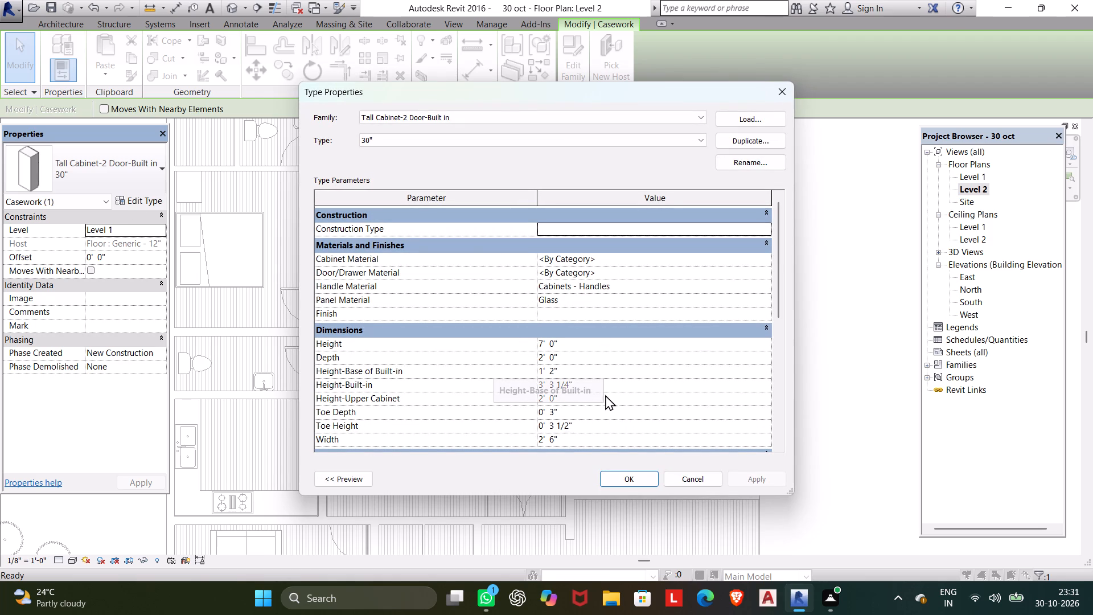
click(564, 441)
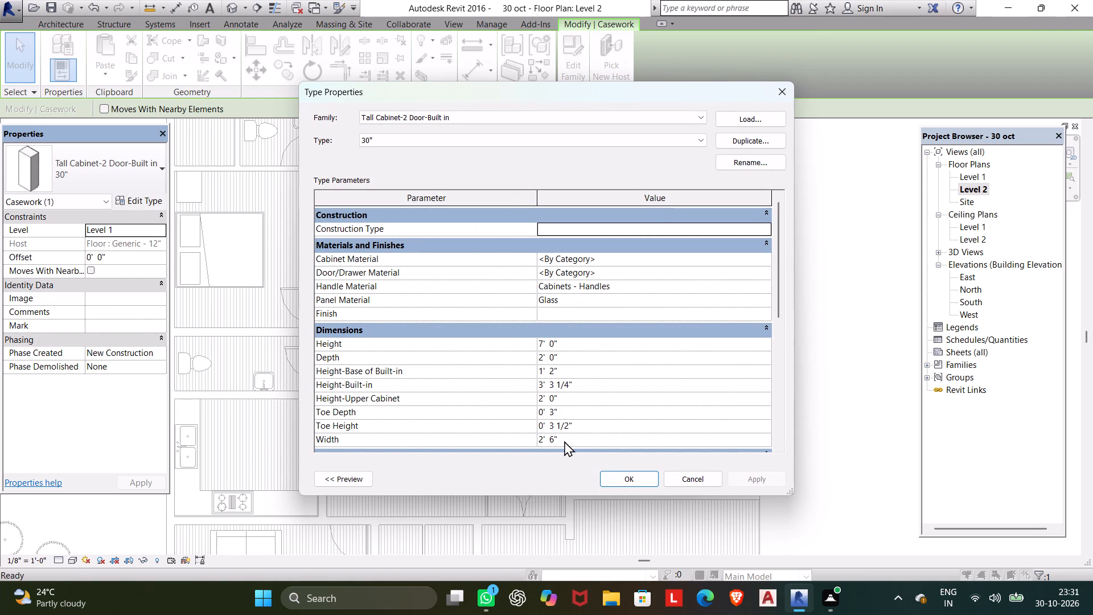
drag(564, 441, 457, 442)
text(34)
key(BackSpace)
key(BackSpace)
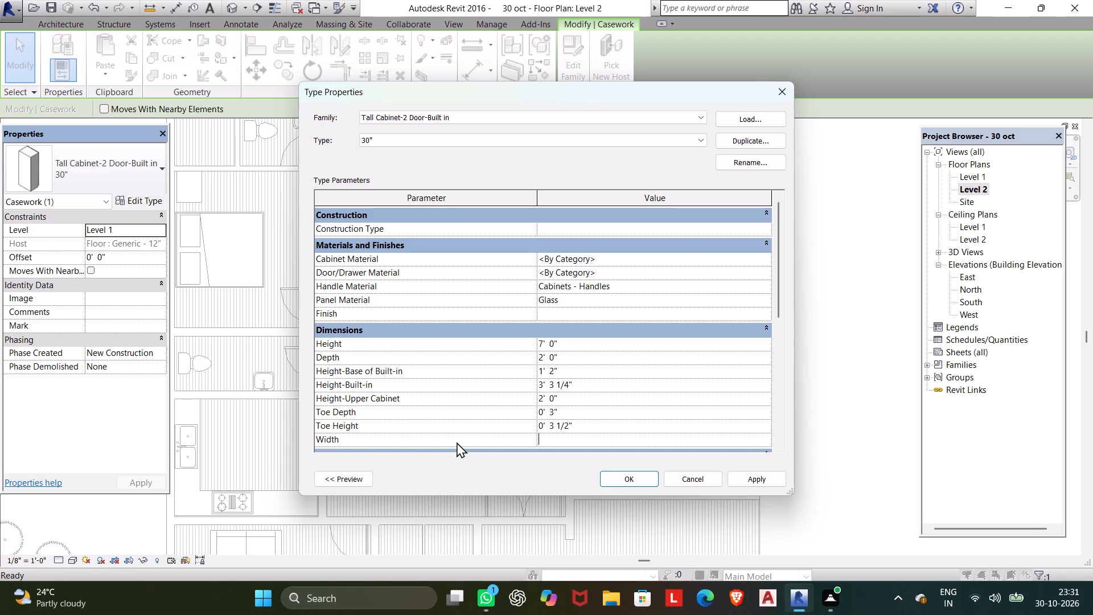
text(4')
click(632, 481)
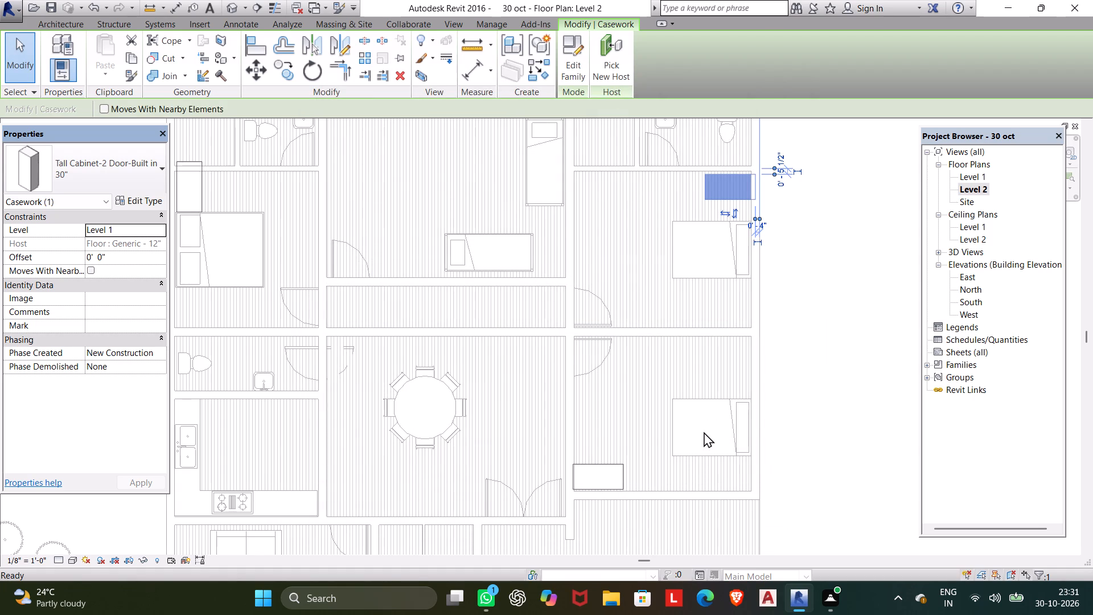
Nudge the widened tall cabinet in the northeast bedroom west until it clears the east exterior wall.
key(Left)
key(Left)
key(Left)
key(Left)
key(Escape)
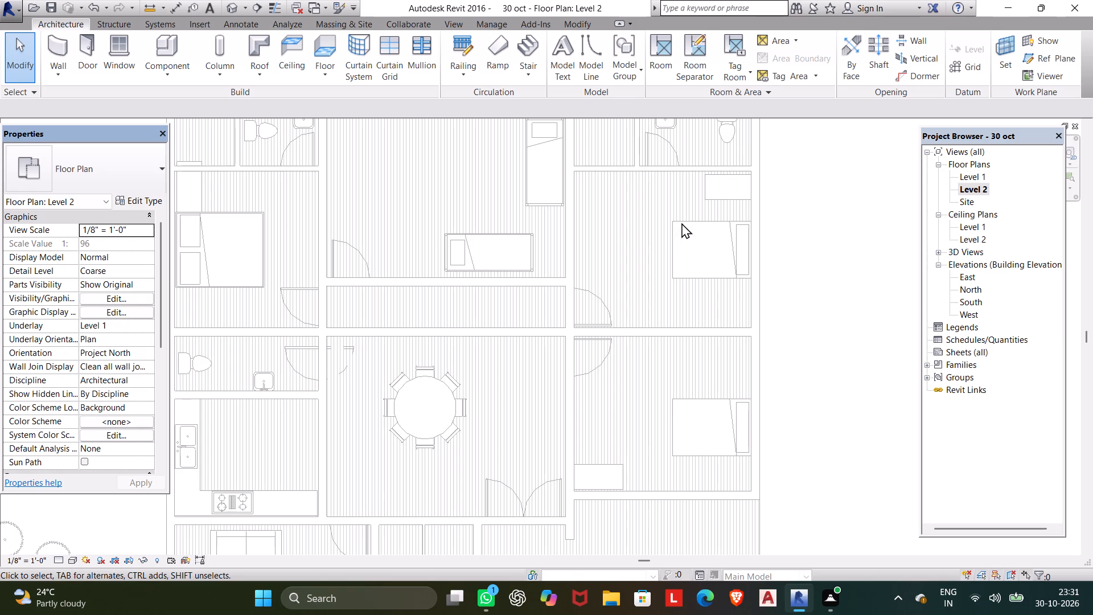
click(716, 198)
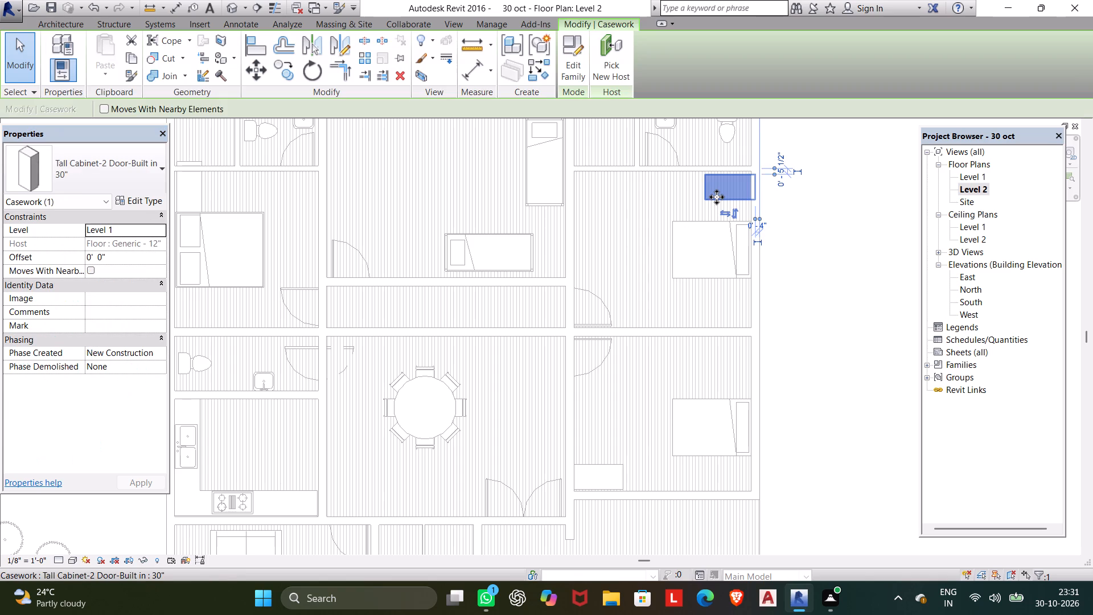
key(Left)
key(Left)
key(Left)
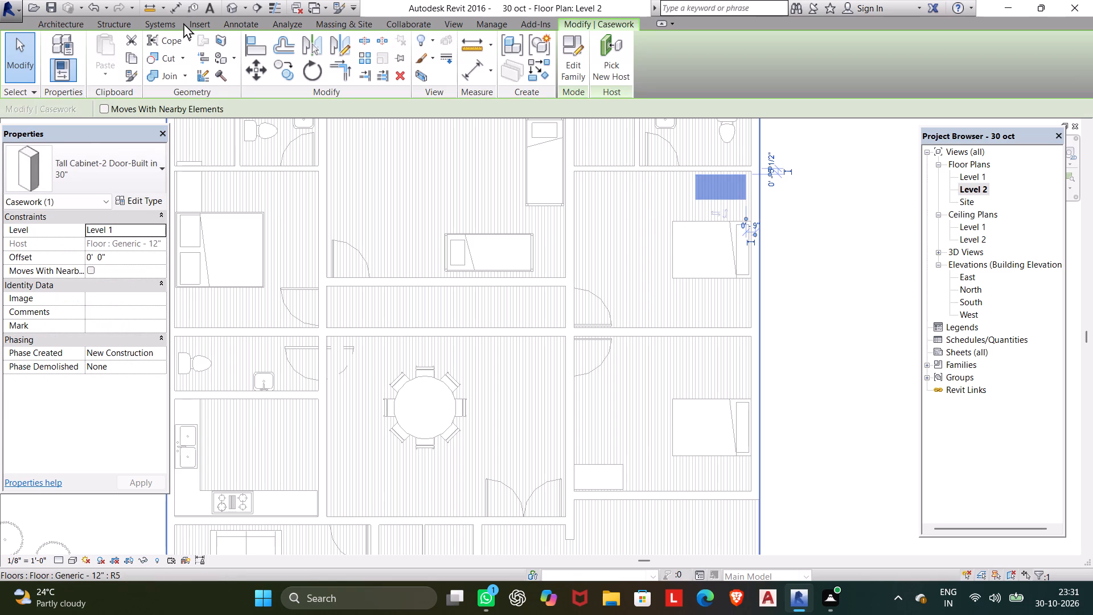
Examine the widened tall cabinets in the default 3D view from all sides, and return to the Level 1 floor plan.
double_click(229, 6)
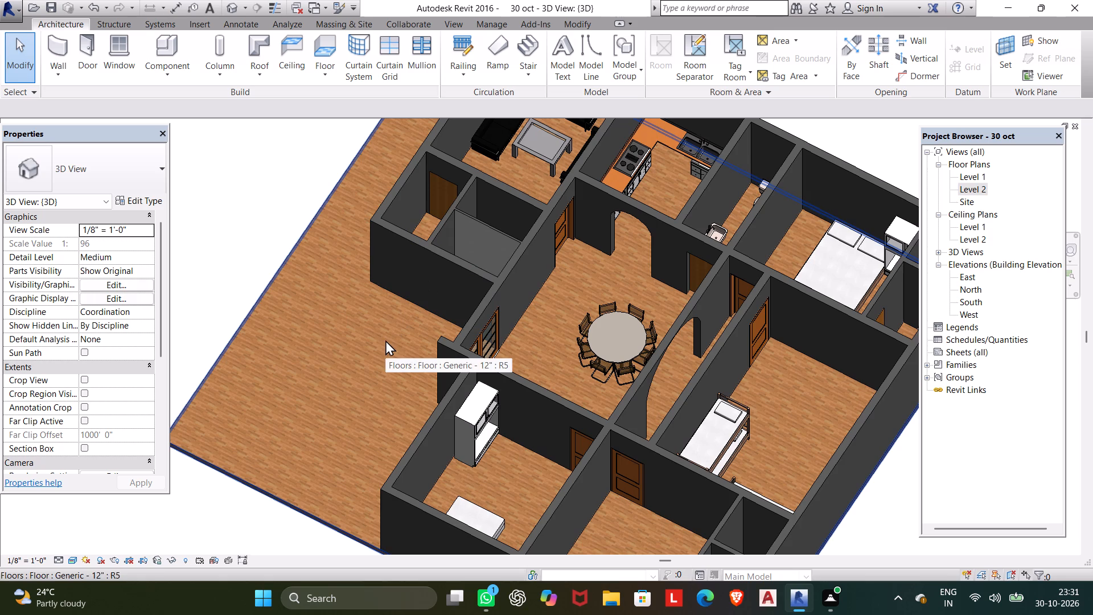
middle_drag(547, 339, 509, 343)
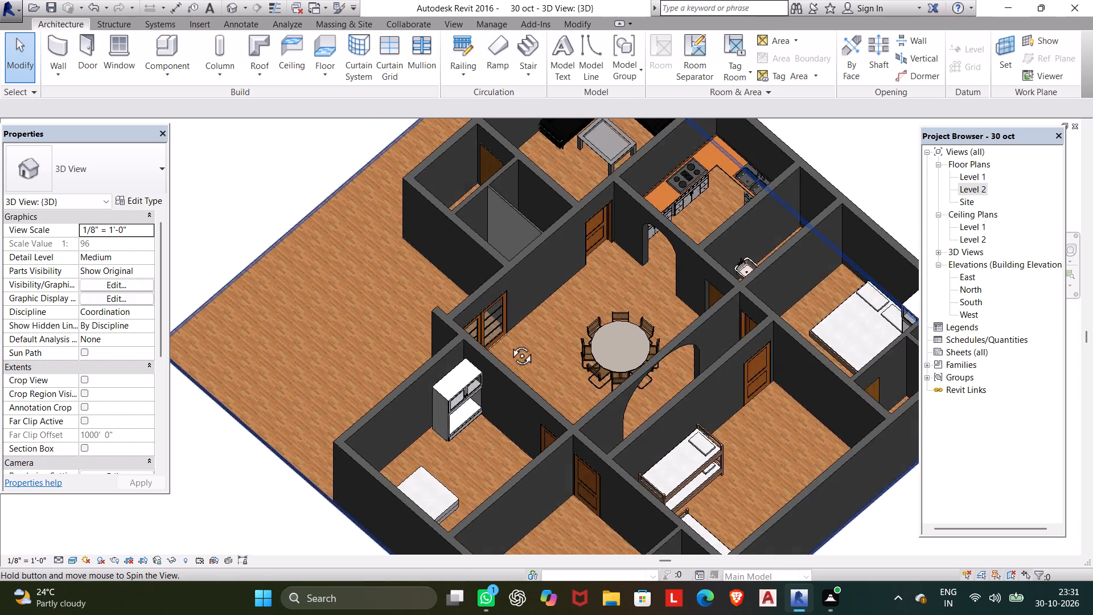
middle_drag(509, 343, 316, 332)
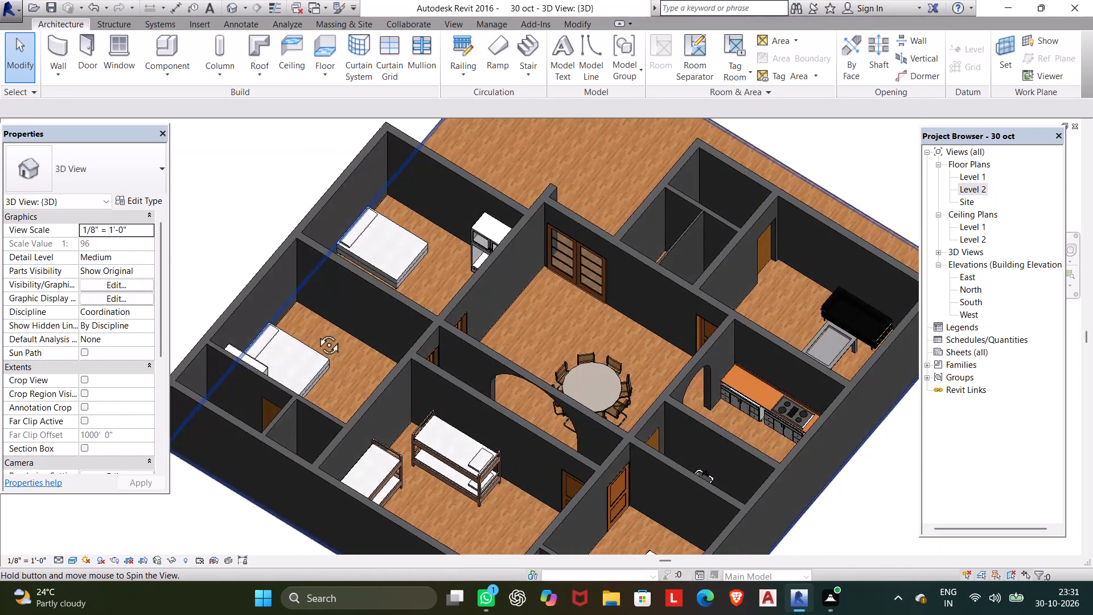
middle_drag(316, 332, 169, 335)
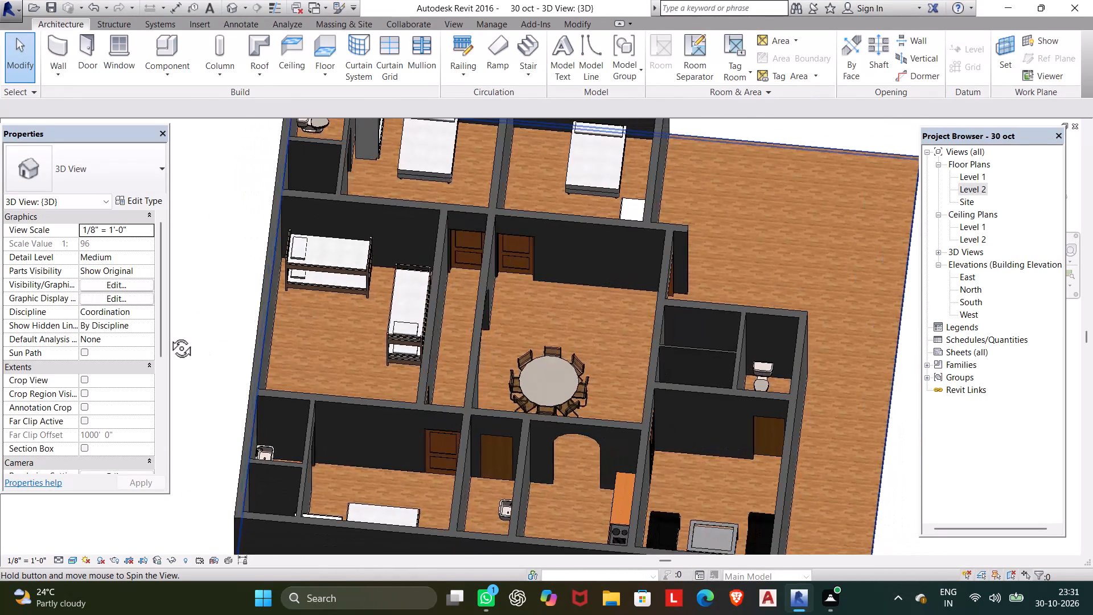
middle_drag(169, 335, 0, 362)
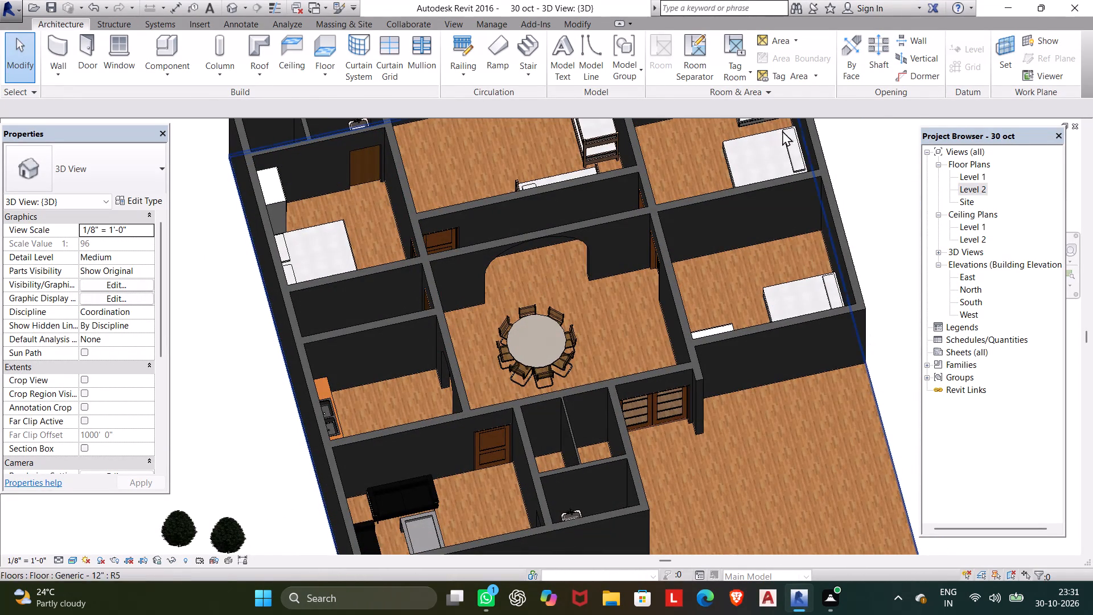
double_click(968, 178)
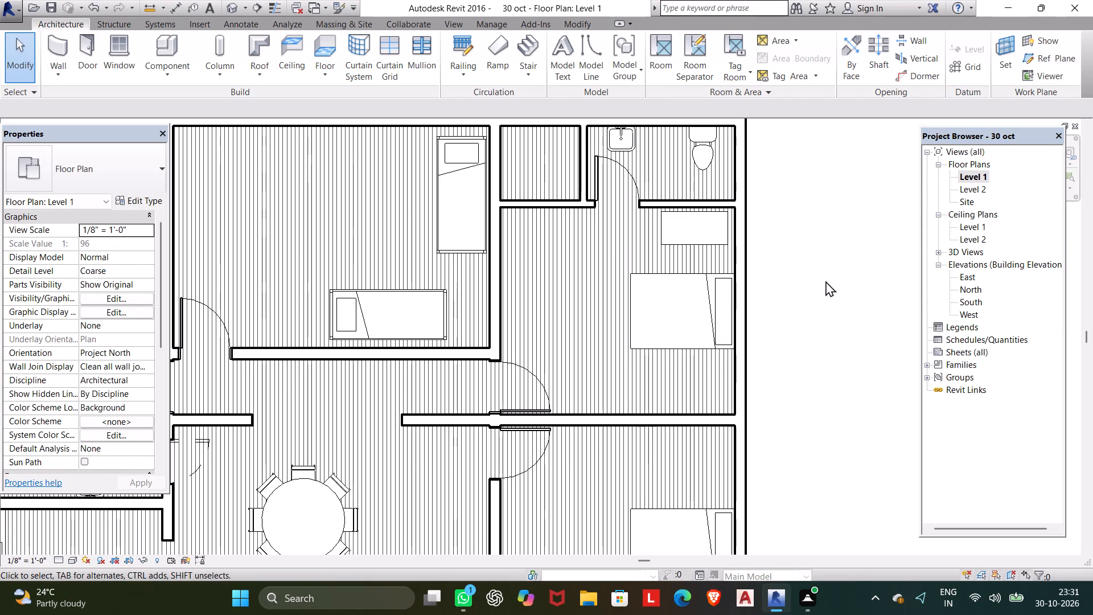
scroll(756, 306, down, 2)
middle_drag(756, 306, 771, 265)
Dismiss the Autodesk notification card covering the floor plan.
click(749, 137)
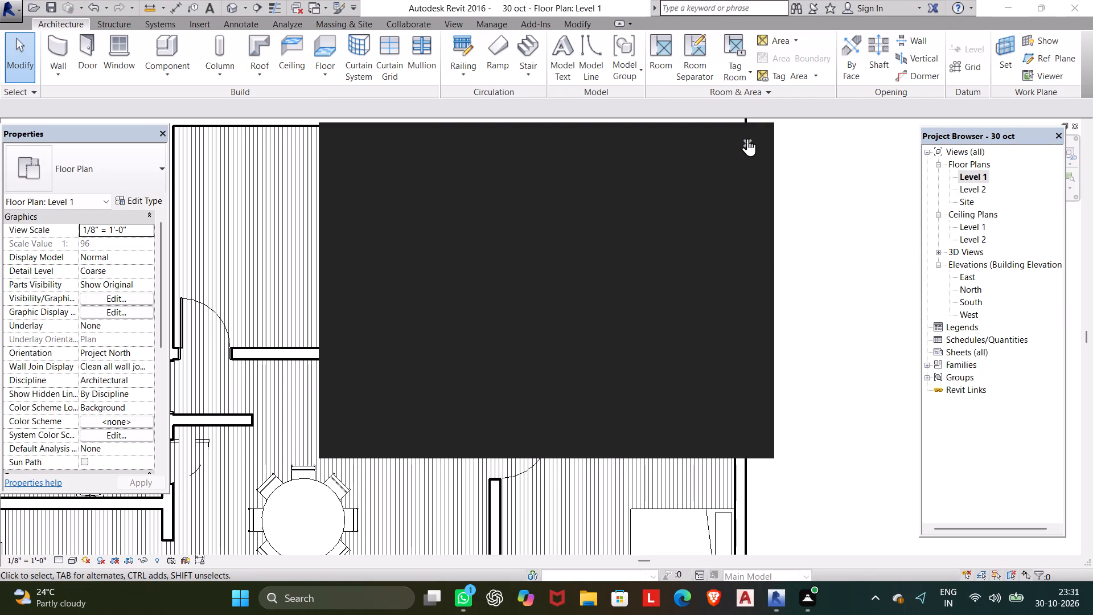
Duplicate the northwest bedroom tall cabinet's type under the name 3'.
middle_drag(767, 214, 772, 216)
scroll(759, 226, down, 2)
middle_click(759, 226)
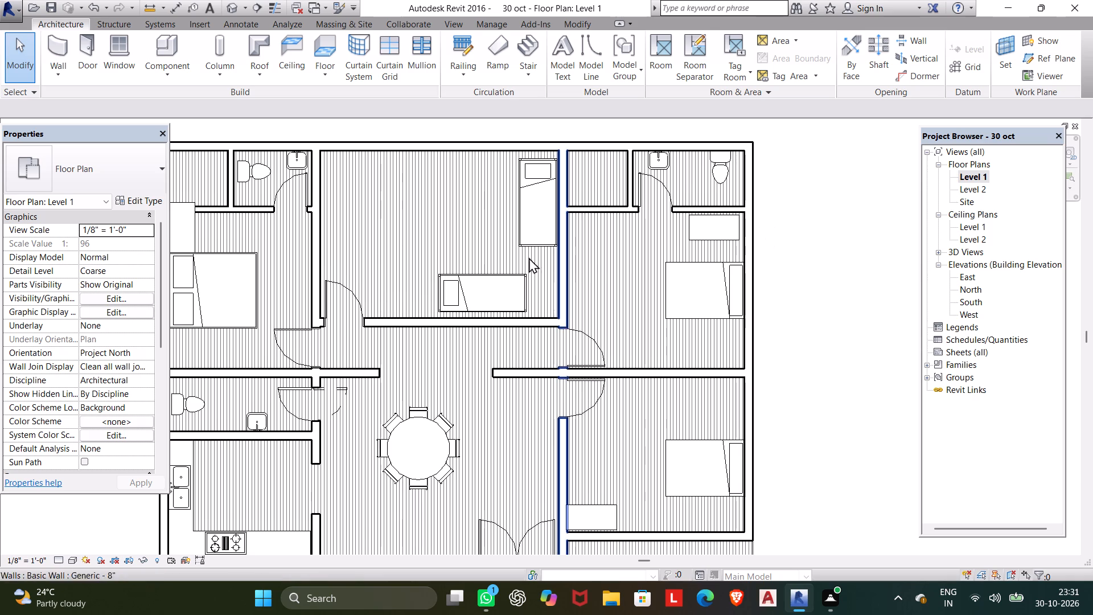
scroll(304, 275, down, 1)
middle_drag(304, 275, 385, 281)
click(290, 246)
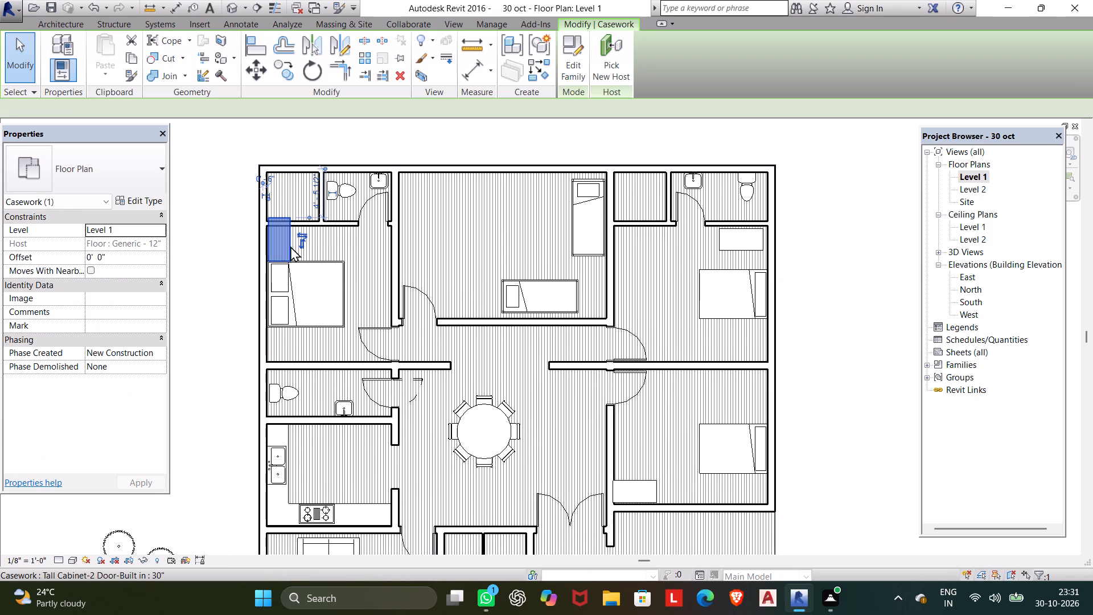
click(138, 195)
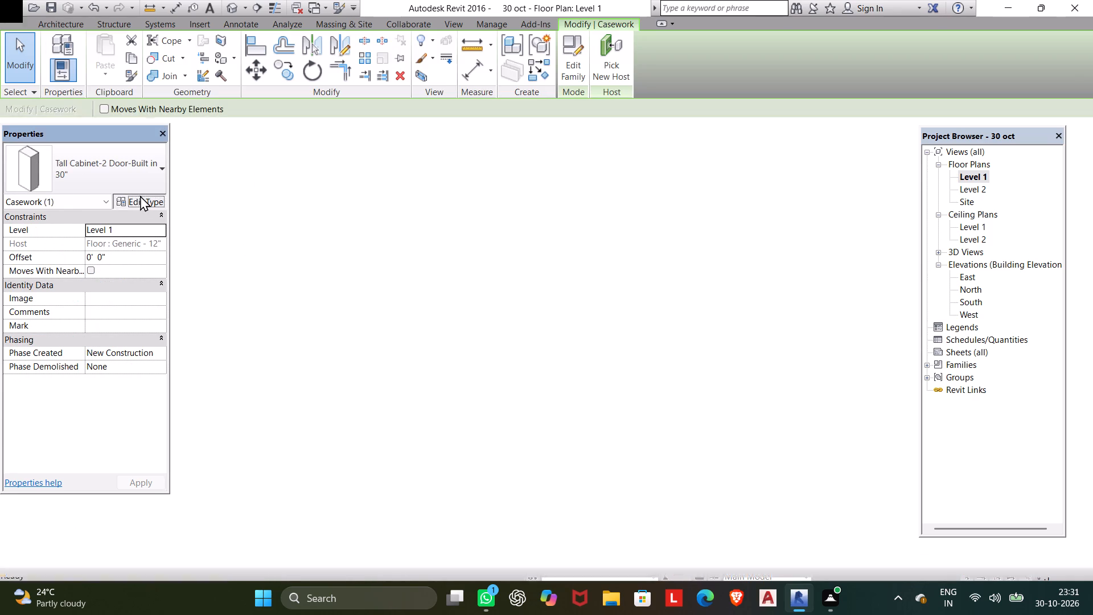
click(742, 145)
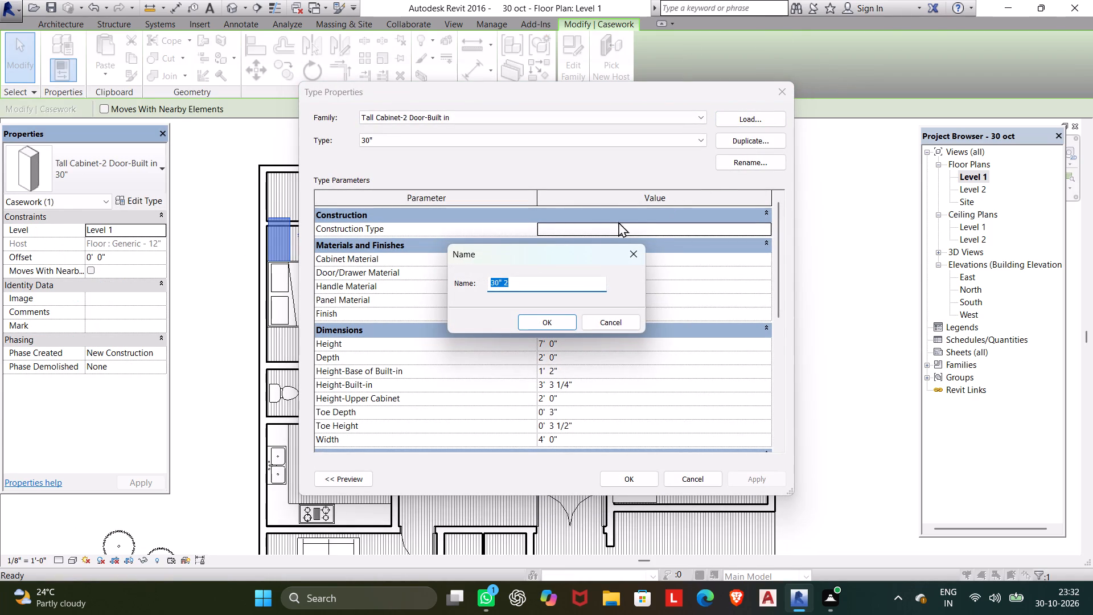
key(space)
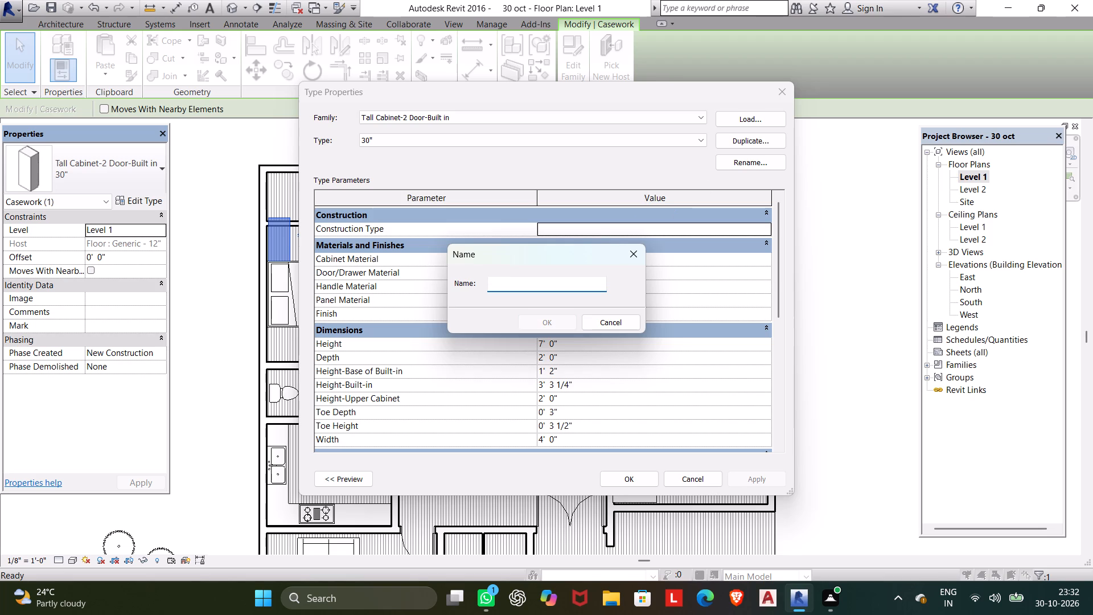
text(3')
click(533, 321)
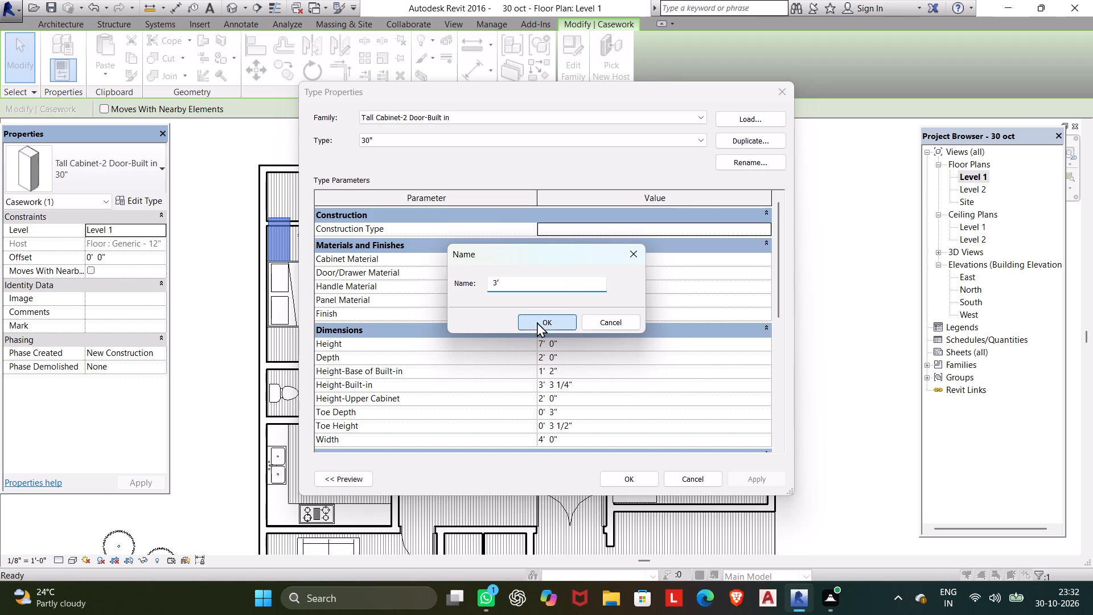
Set the new 3' tall cabinet type's width to 2.5'.
click(562, 438)
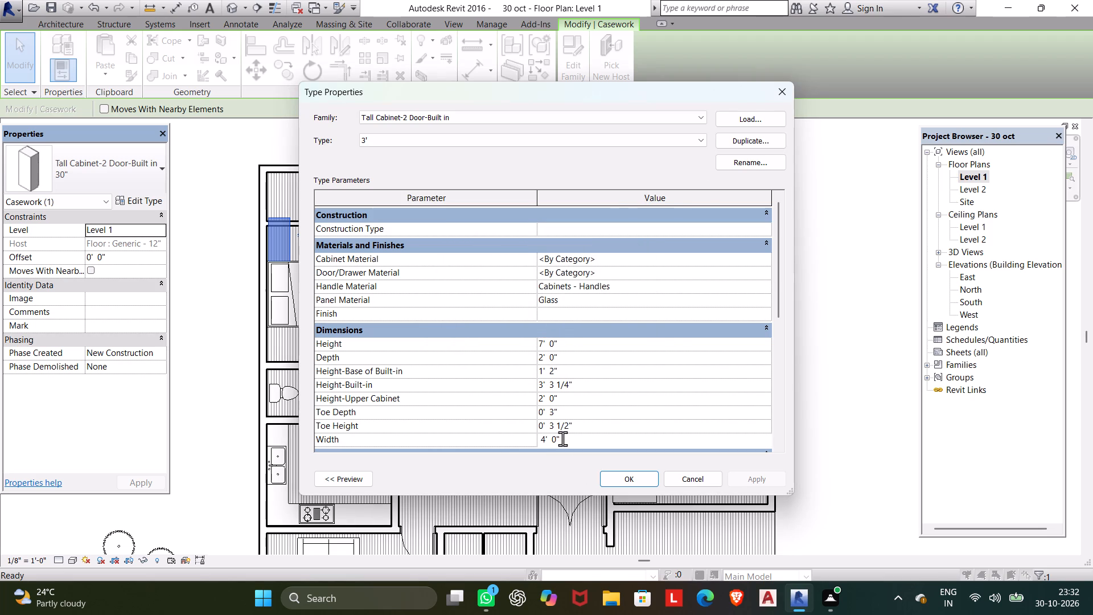
drag(562, 438, 500, 436)
text(2.5')
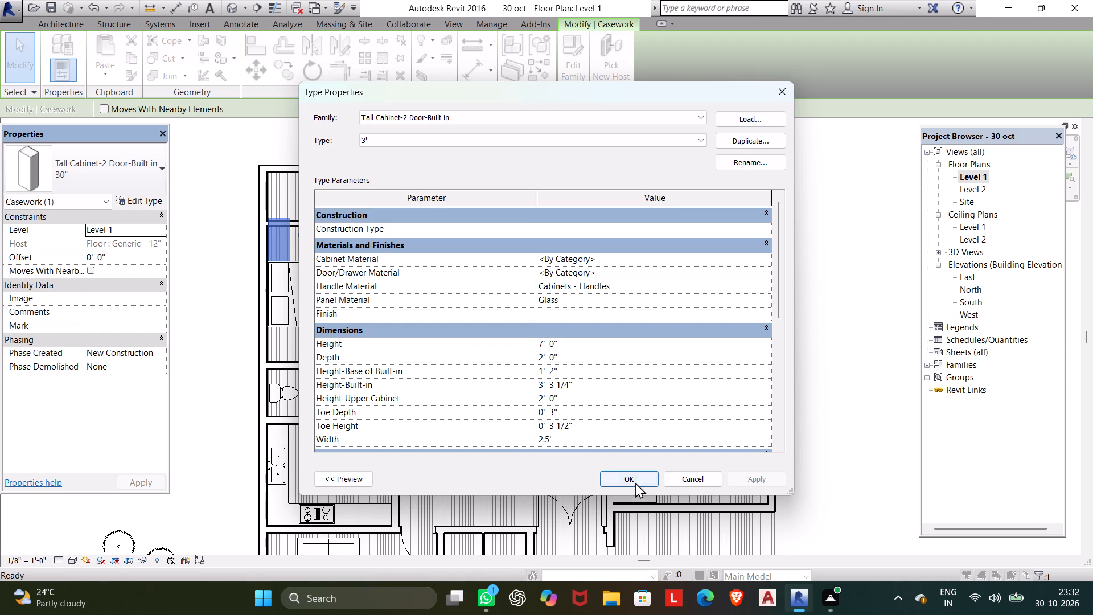
click(635, 481)
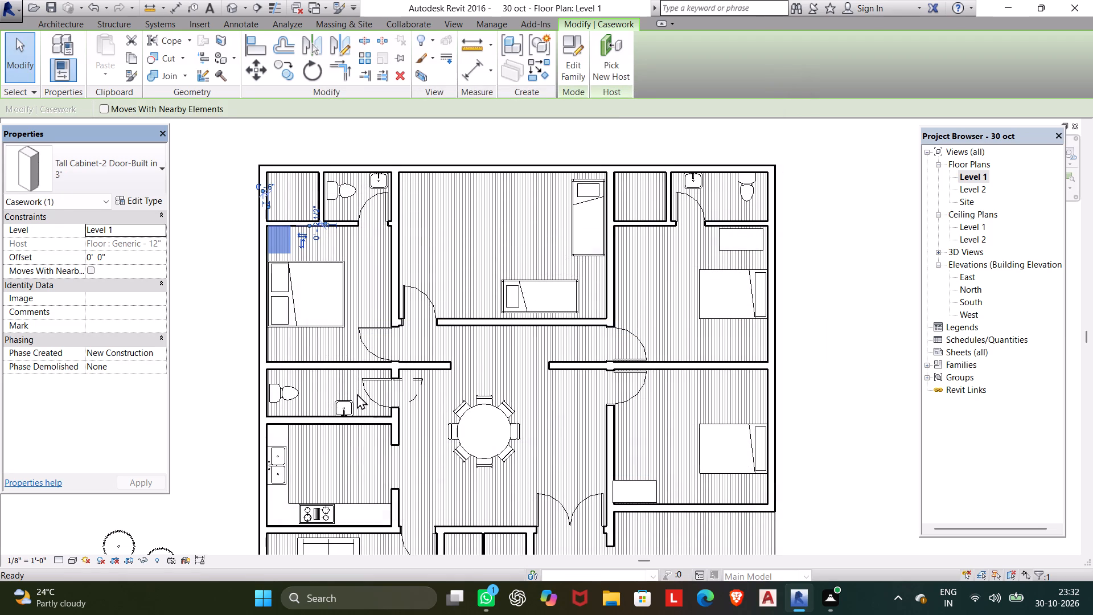
Nudge the narrowed tall cabinet in the northwest bedroom slightly south and east, clear of the room's corner walls.
key(Down)
key(Down)
key(Down)
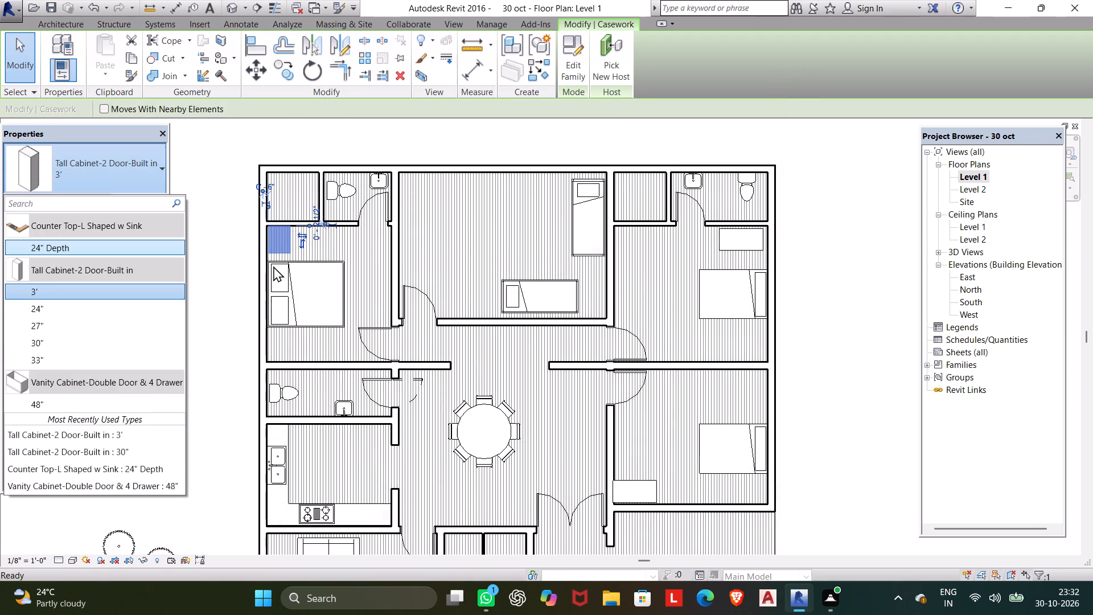
click(278, 249)
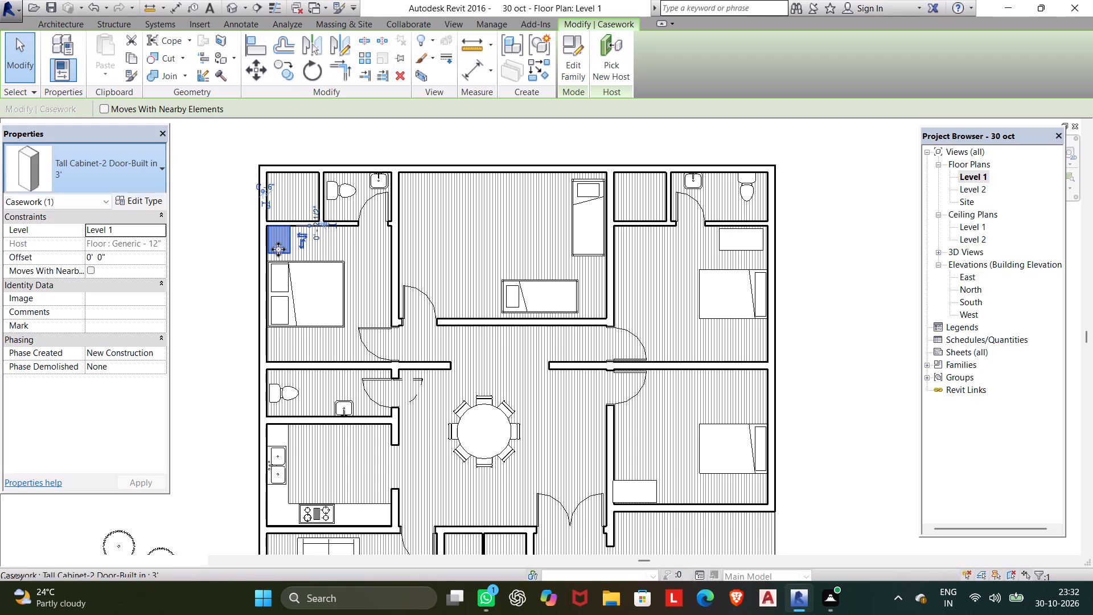
key(Down)
key(Down)
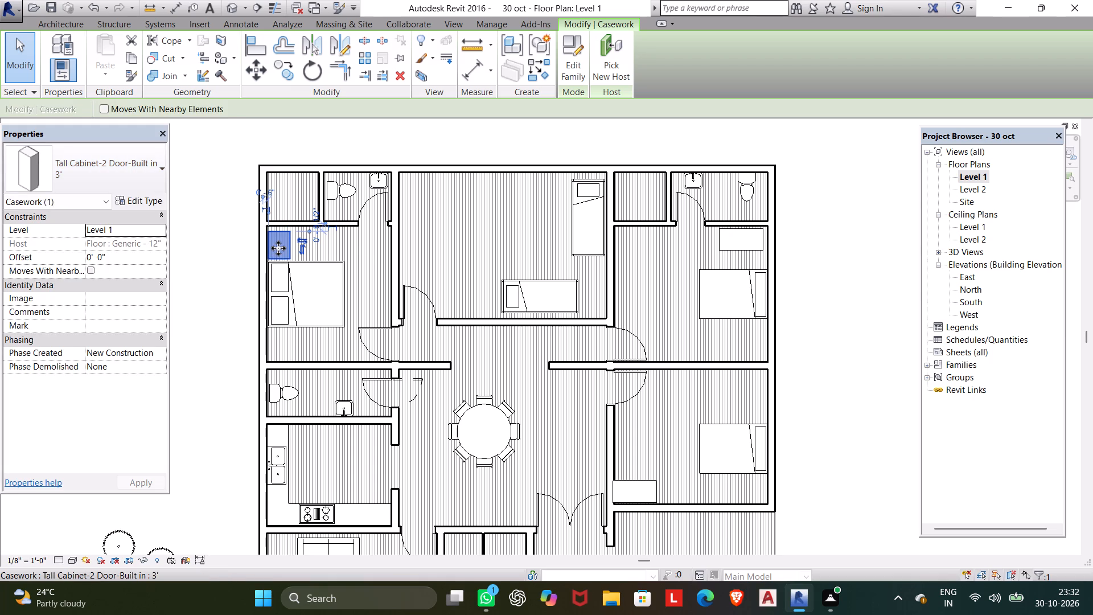
key(Right)
key(Up)
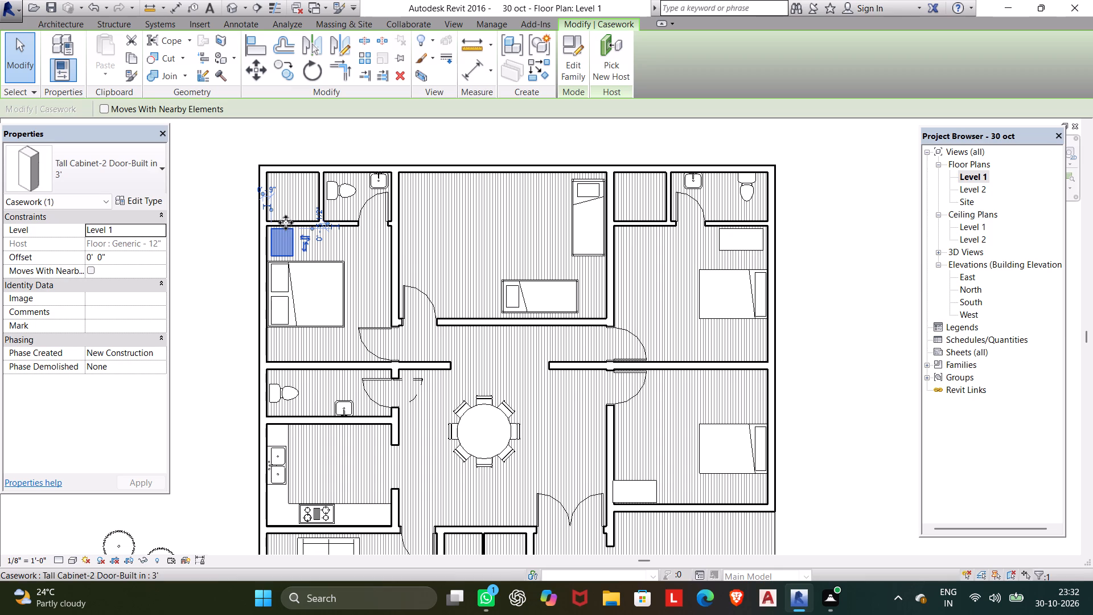
key(Escape)
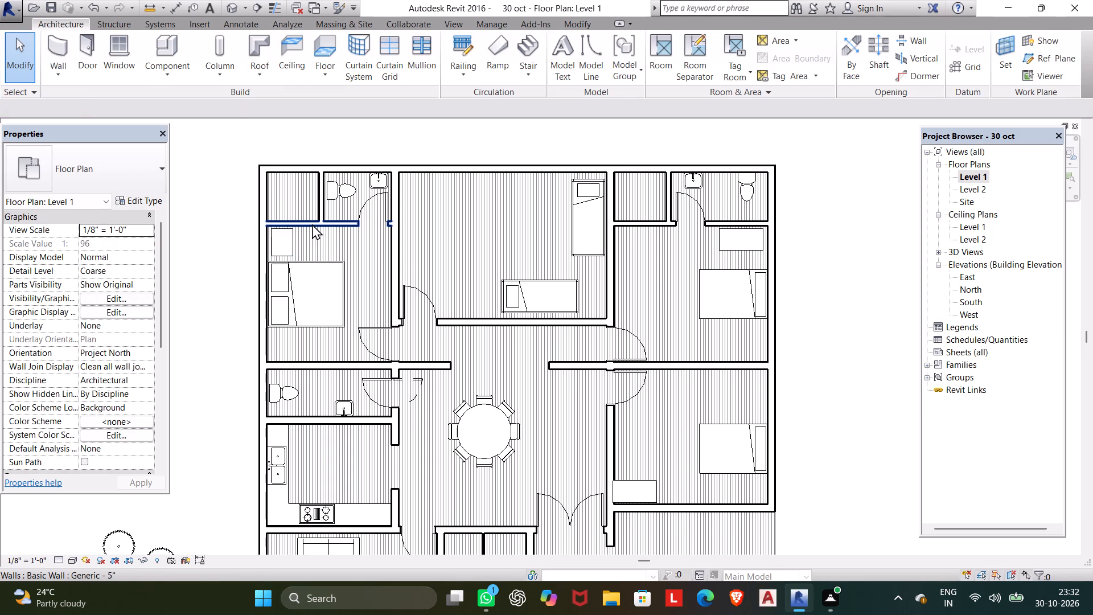
Shorten the wall between the northwest bedroom and its bathroom to 7' 0", ending it at the bathroom's west wall.
click(303, 219)
scroll(309, 227, up, 5)
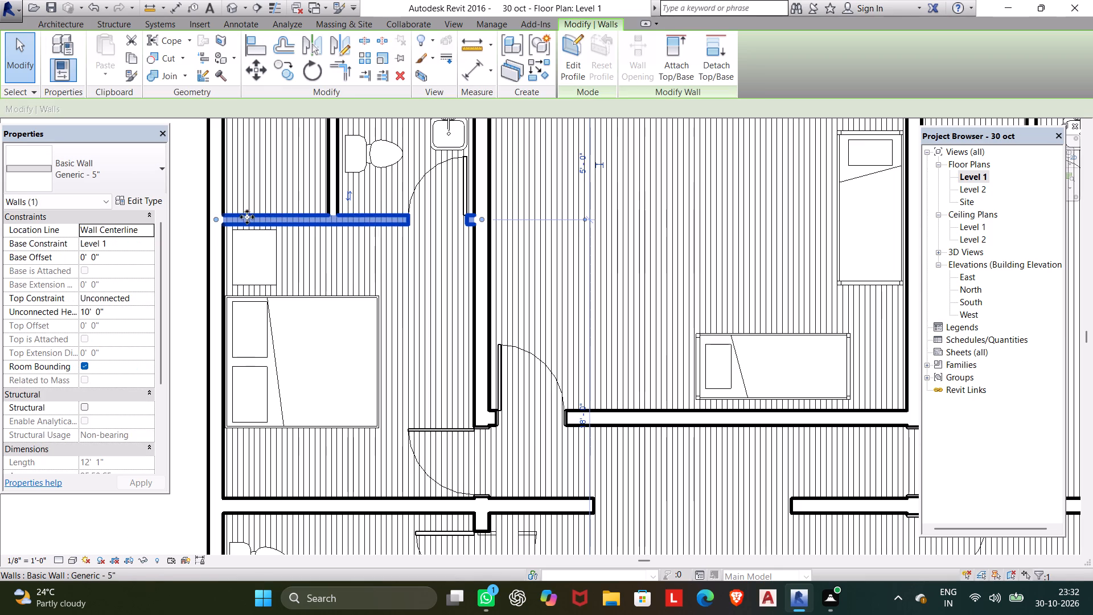
drag(217, 218, 327, 219)
scroll(315, 225, down, 1)
middle_drag(314, 229, 320, 278)
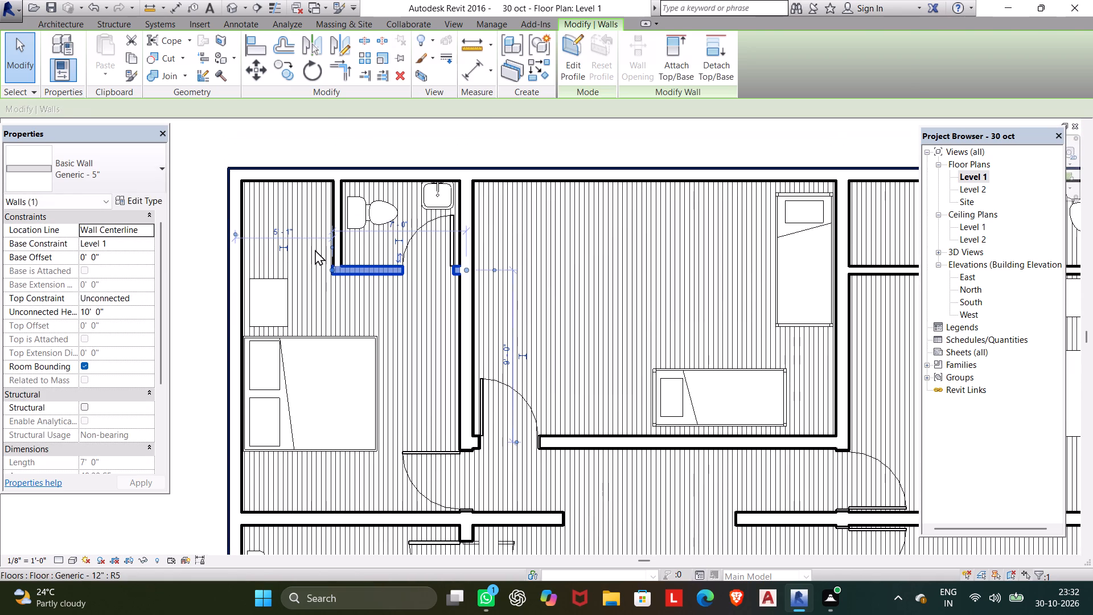
key(Escape)
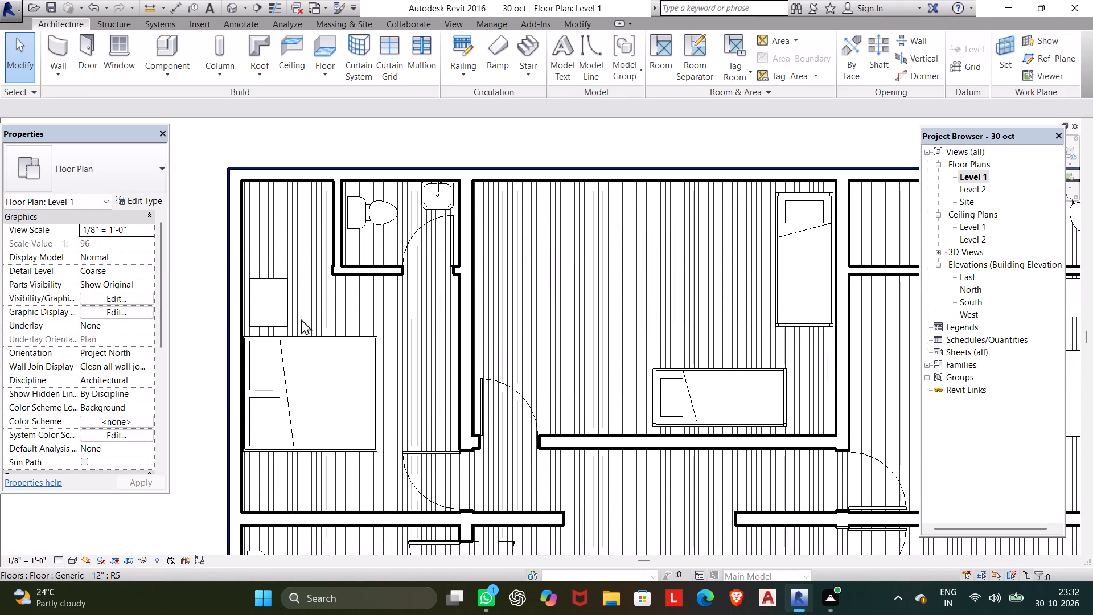
Move the northwest bedroom's tall cabinet to the southwest corner, between the double bed and the south wall.
click(283, 310)
drag(286, 307, 371, 423)
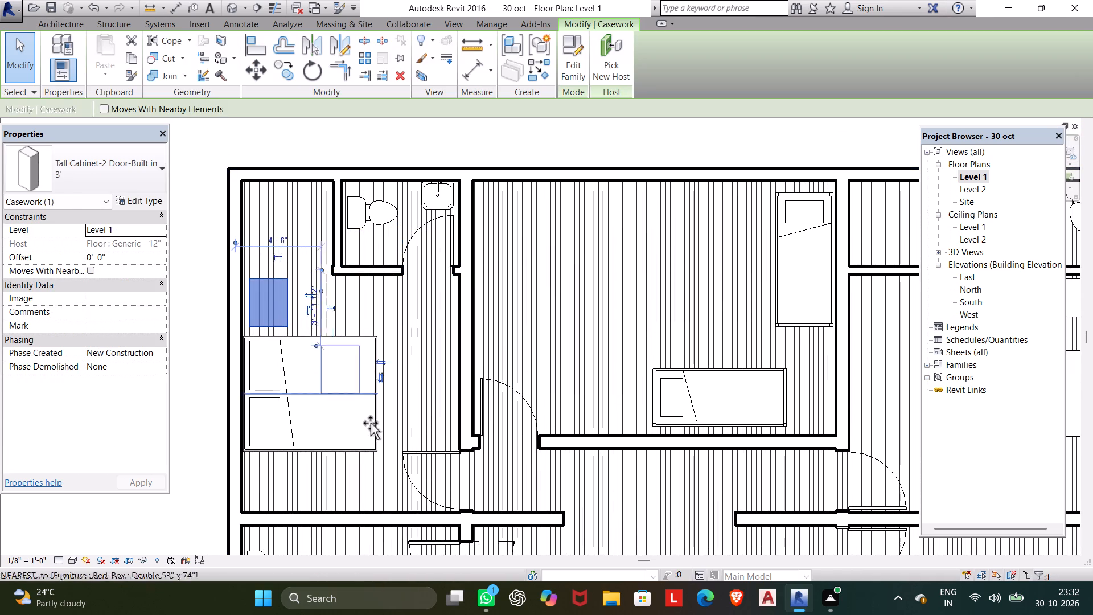
drag(371, 423, 281, 493)
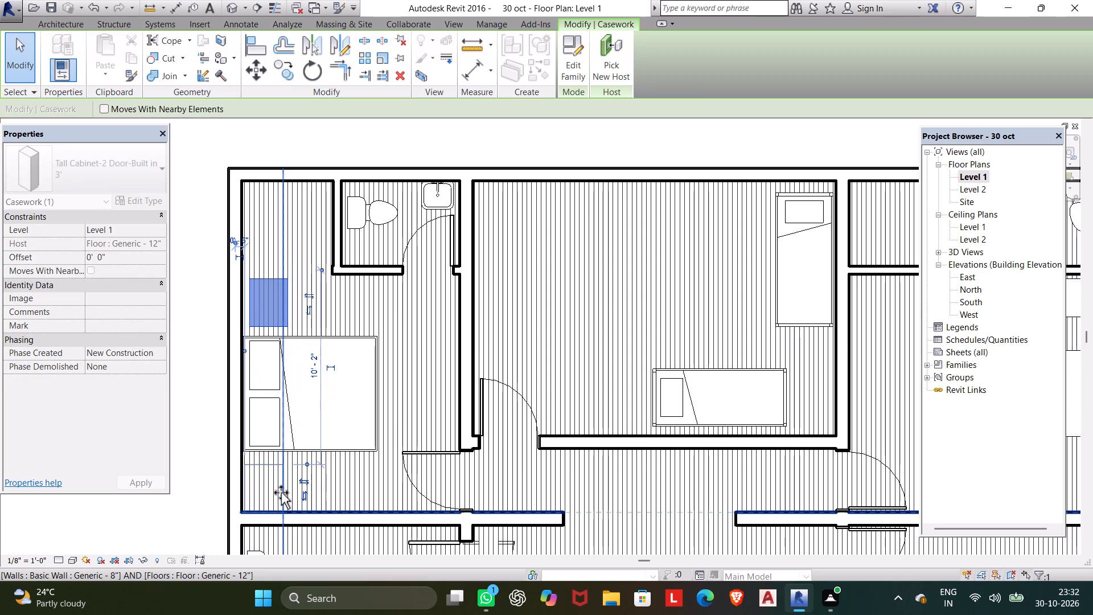
drag(281, 493, 285, 487)
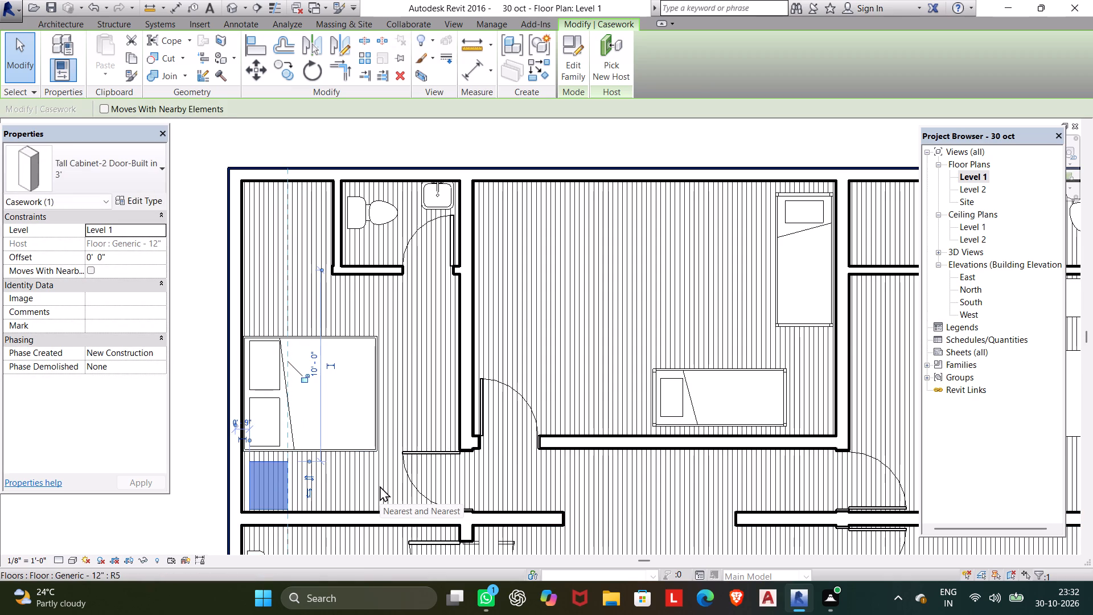
key(Escape)
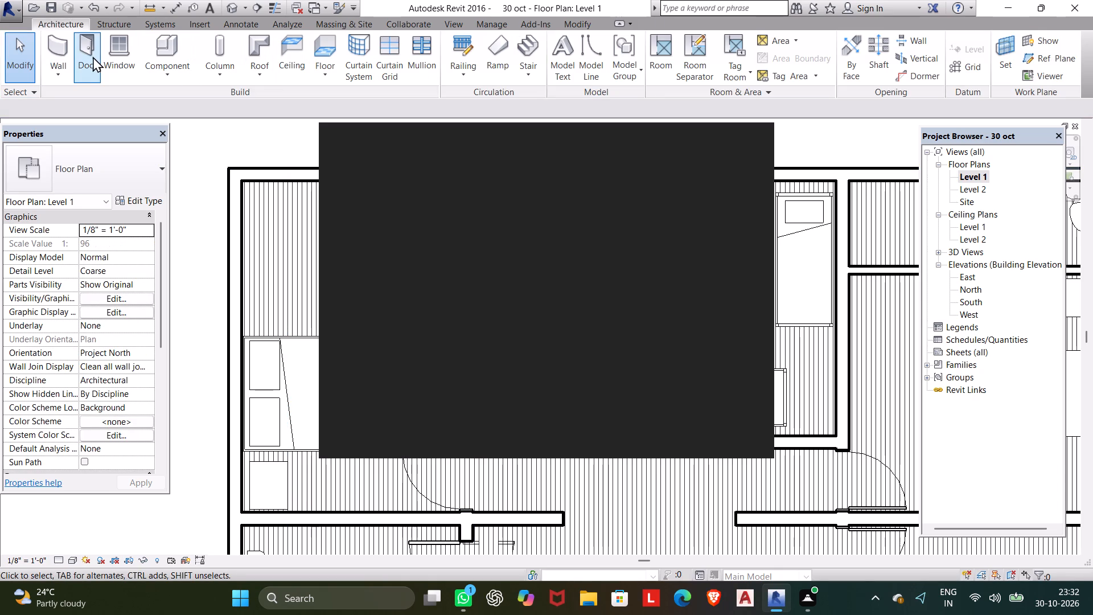
Load the Tall Cabinet-Single Door(2) family from the Casework library's Tall Cabinets folder, dismissing the overlay card in the way.
click(148, 43)
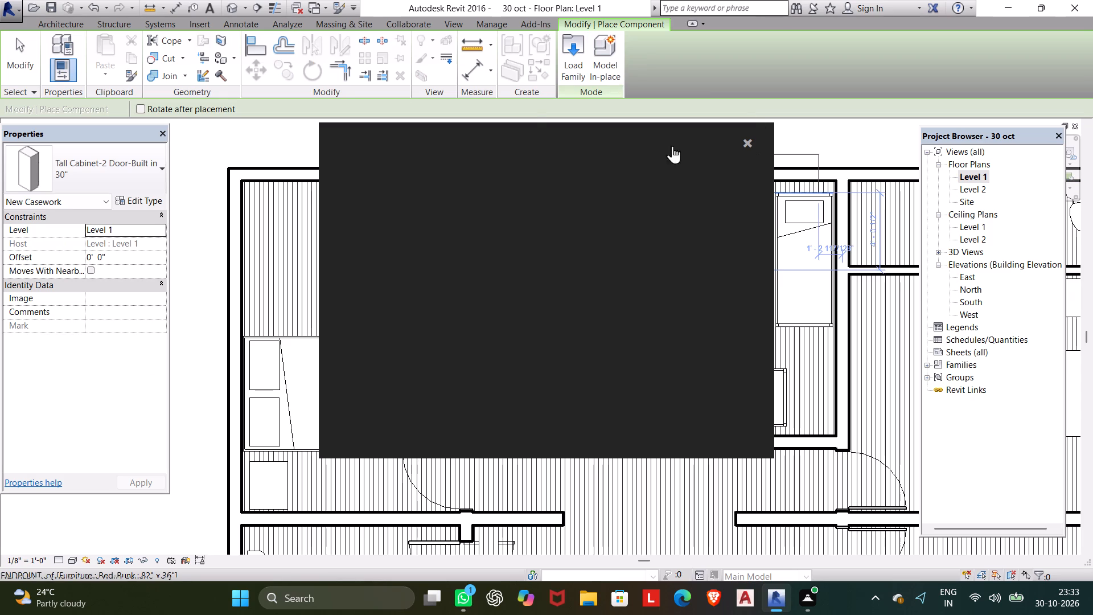
click(581, 42)
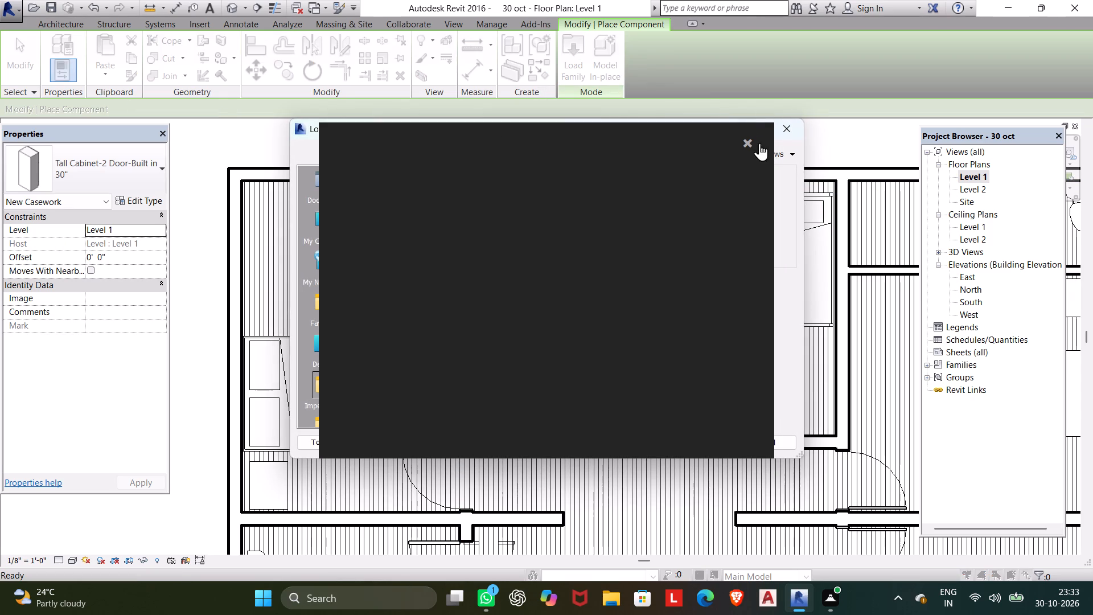
click(750, 140)
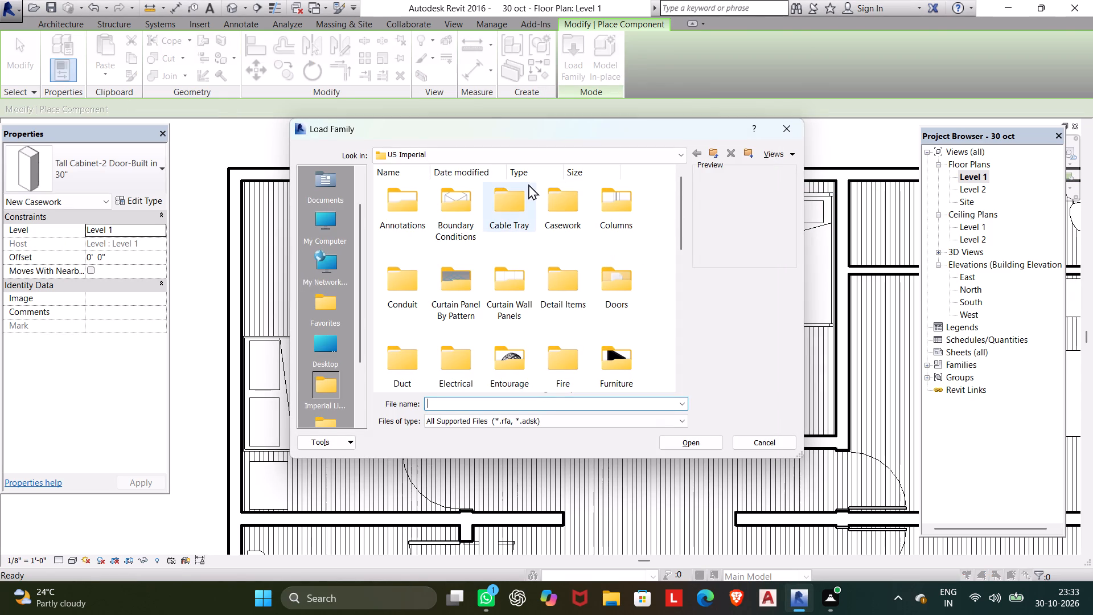
double_click(564, 197)
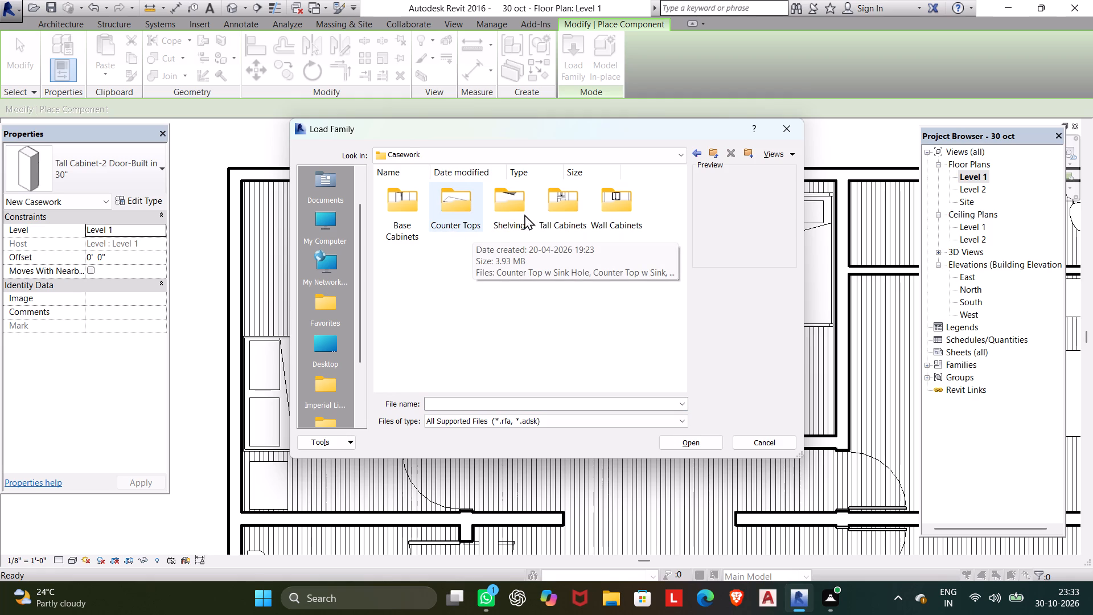
double_click(560, 202)
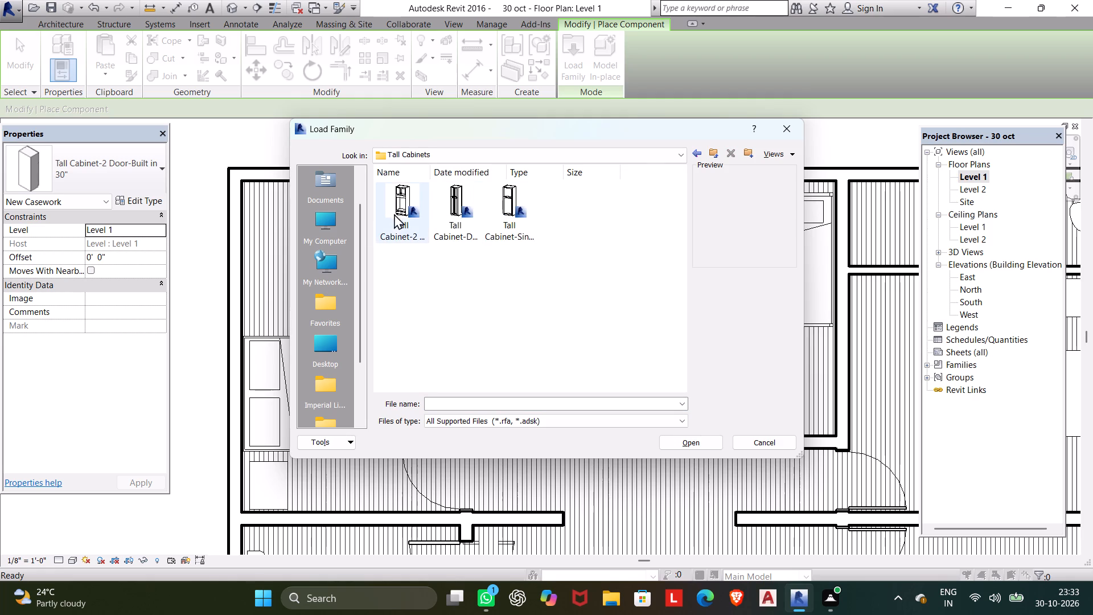
click(510, 193)
click(684, 442)
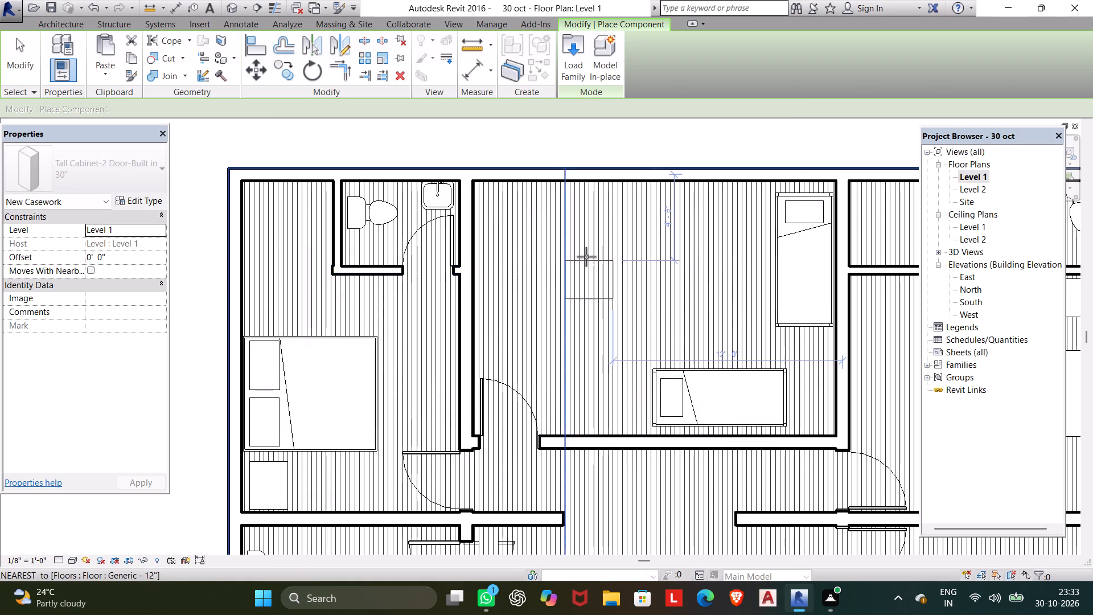
Place two 30" Tall Cabinet-Single Door(2) units side by side along the north wall of the central north bedroom.
scroll(577, 249, up, 5)
scroll(554, 225, down, 3)
middle_drag(554, 227, 552, 299)
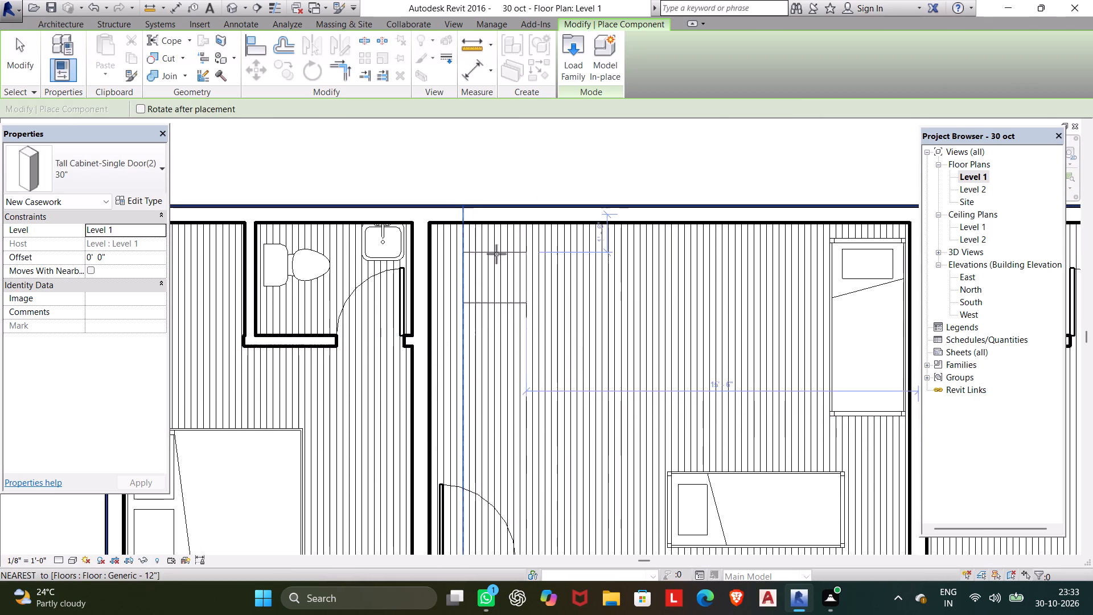
click(468, 232)
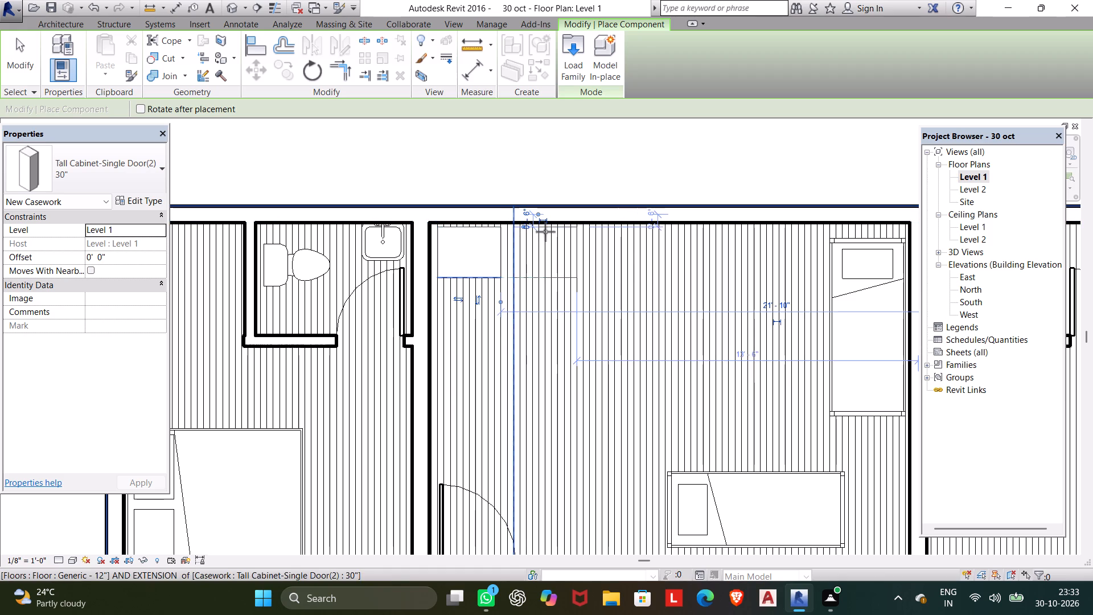
click(542, 232)
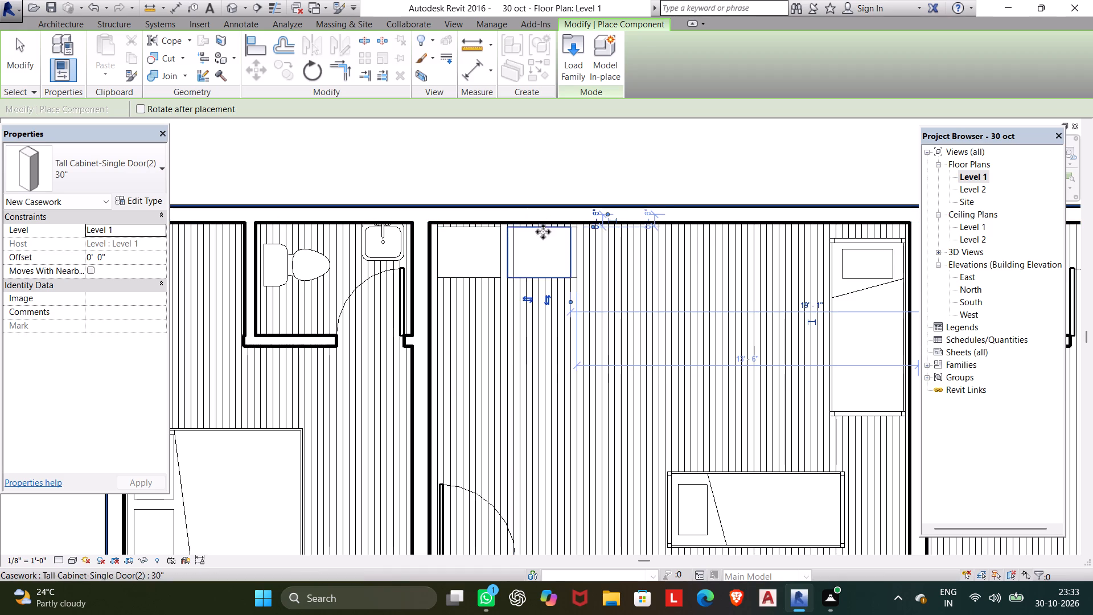
click(607, 231)
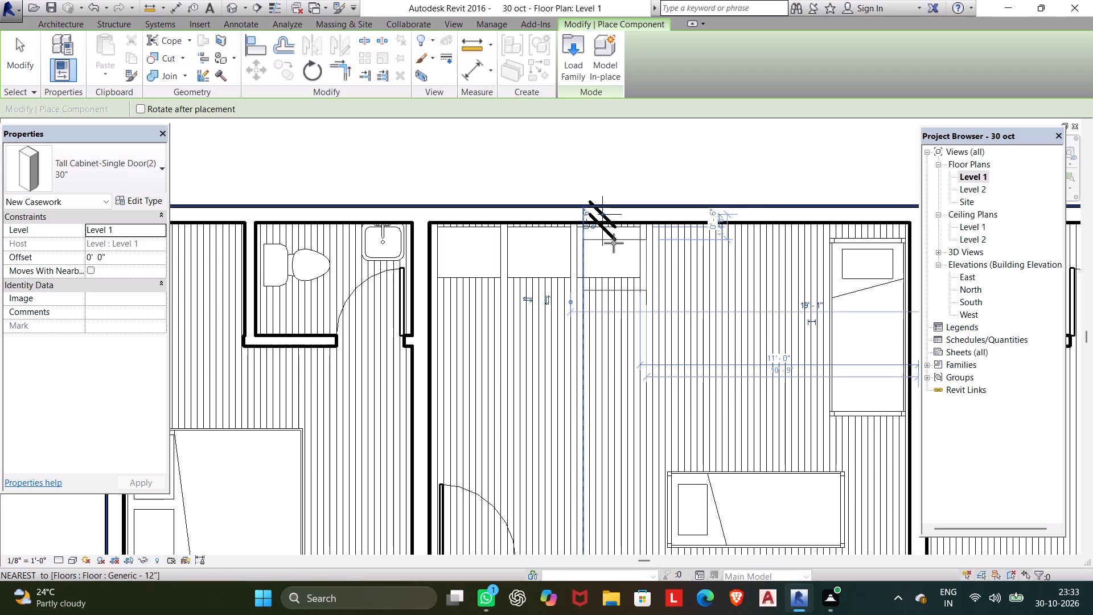
key(Escape)
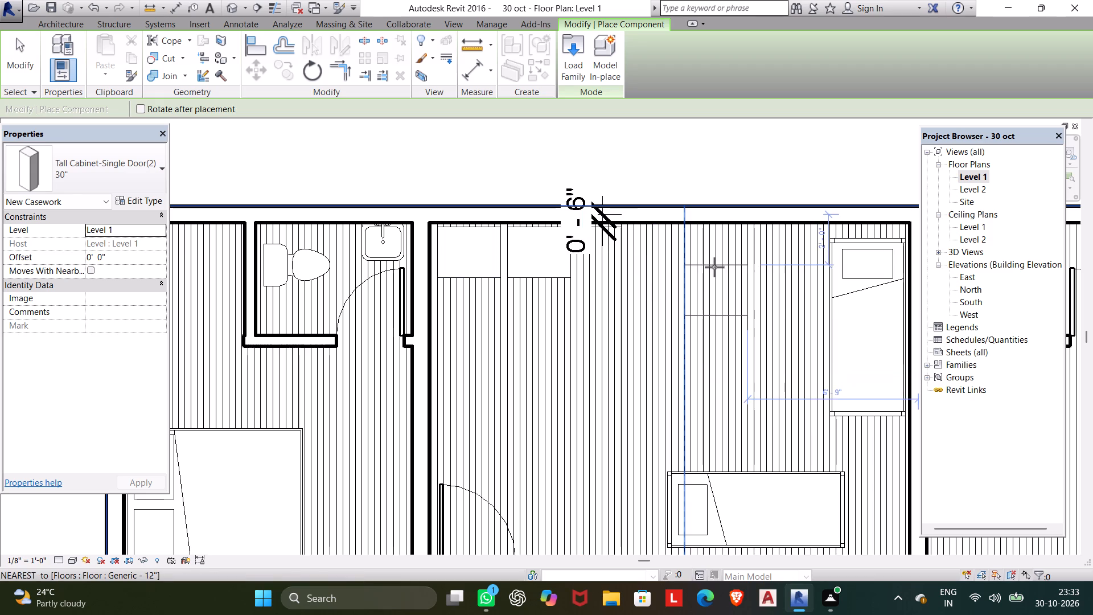
key(Escape)
key(ctrl+z)
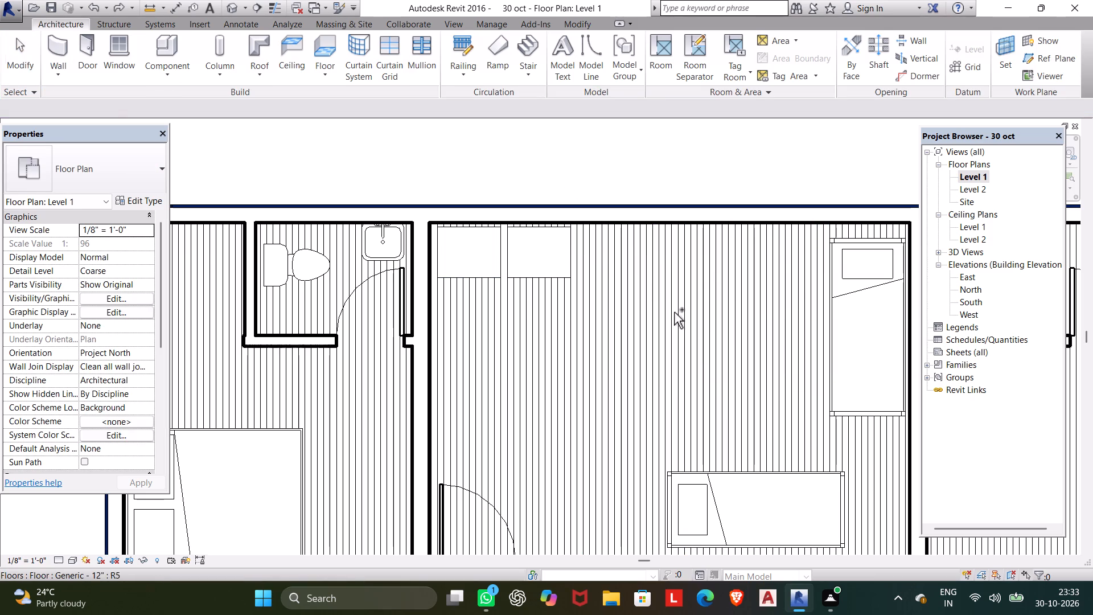
Copy the second single-door tall cabinet farther east along the central north bedroom's north wall.
click(523, 273)
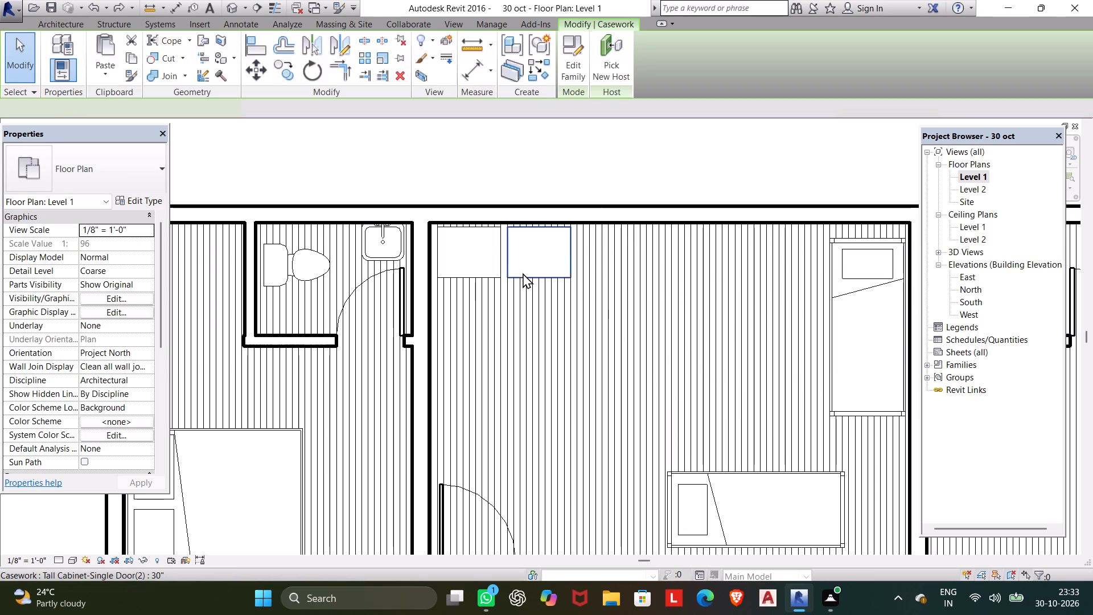
click(286, 68)
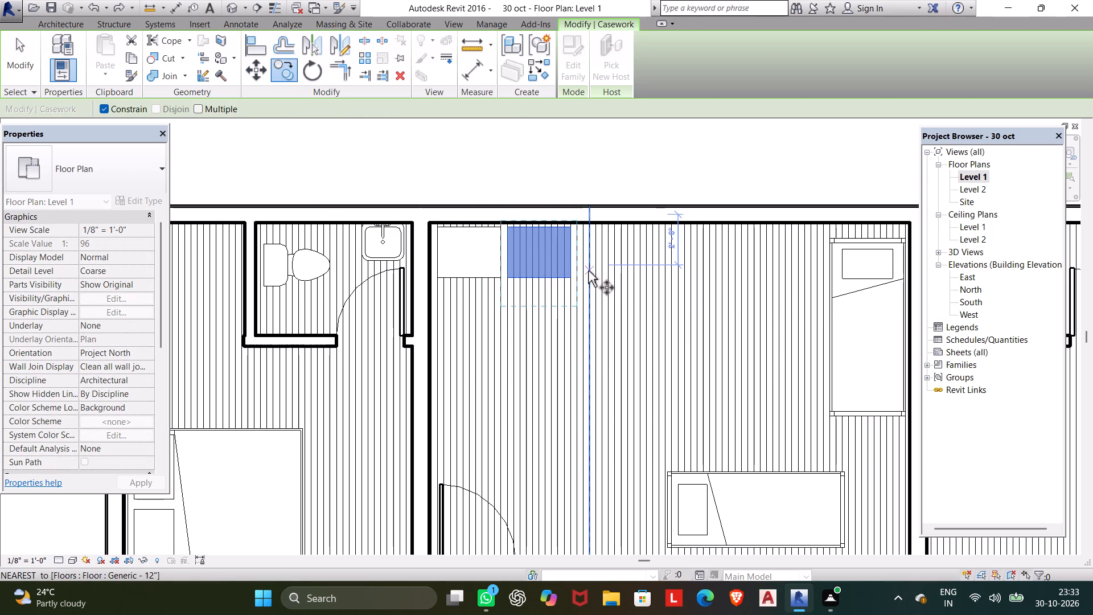
drag(557, 262, 646, 267)
click(646, 267)
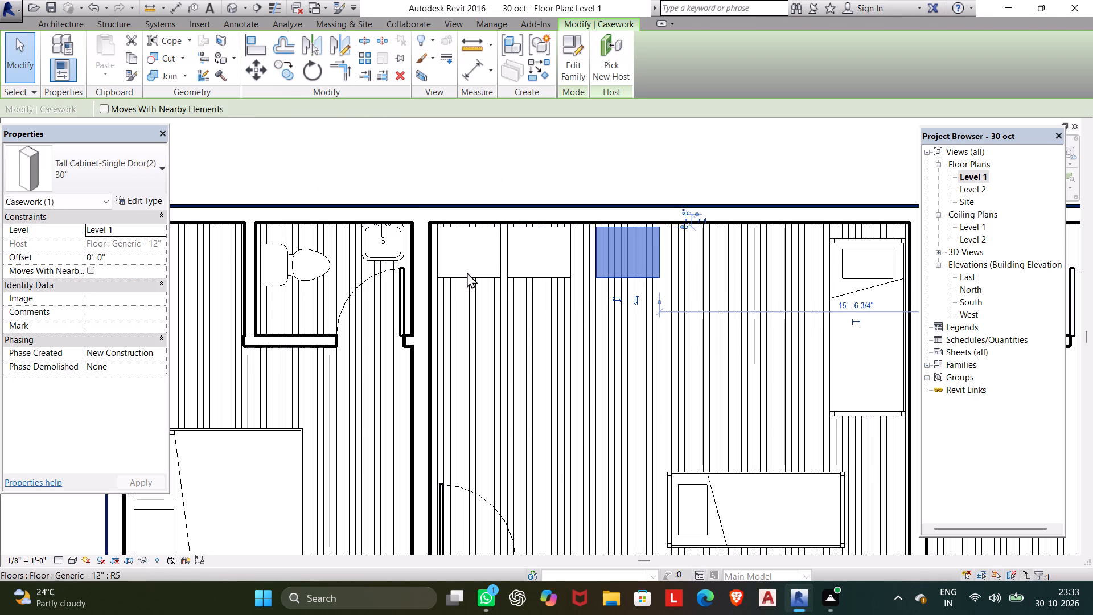
In the 3D view, nudge the third single-door tall cabinet west beside the other two along the central north bedroom's north wall.
double_click(228, 3)
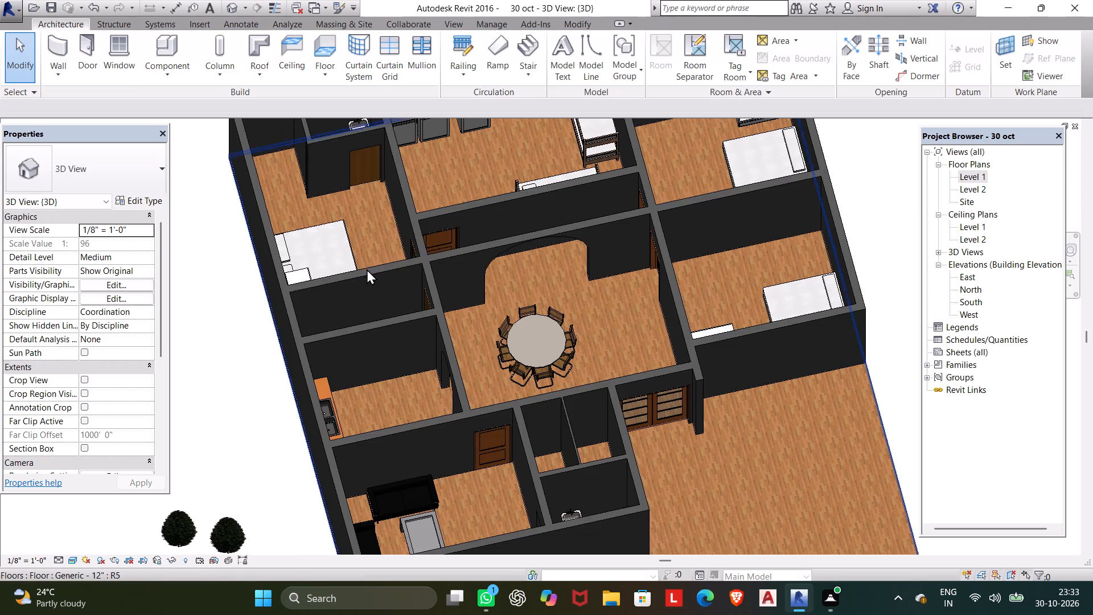
middle_drag(461, 244, 466, 356)
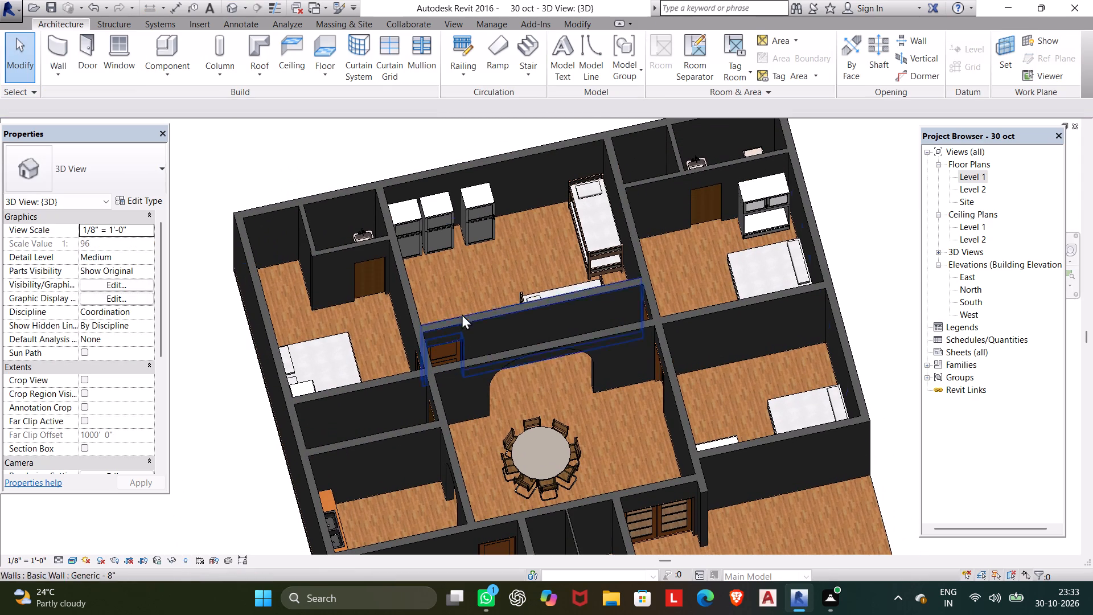
click(471, 246)
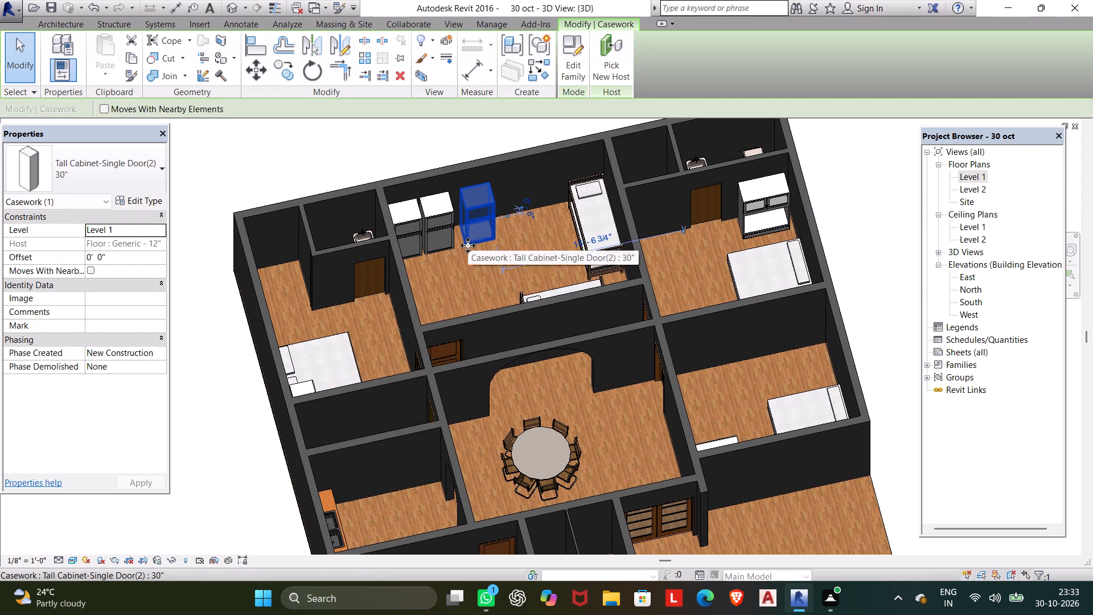
right_click(468, 245)
key(Left)
key(Left)
click(480, 229)
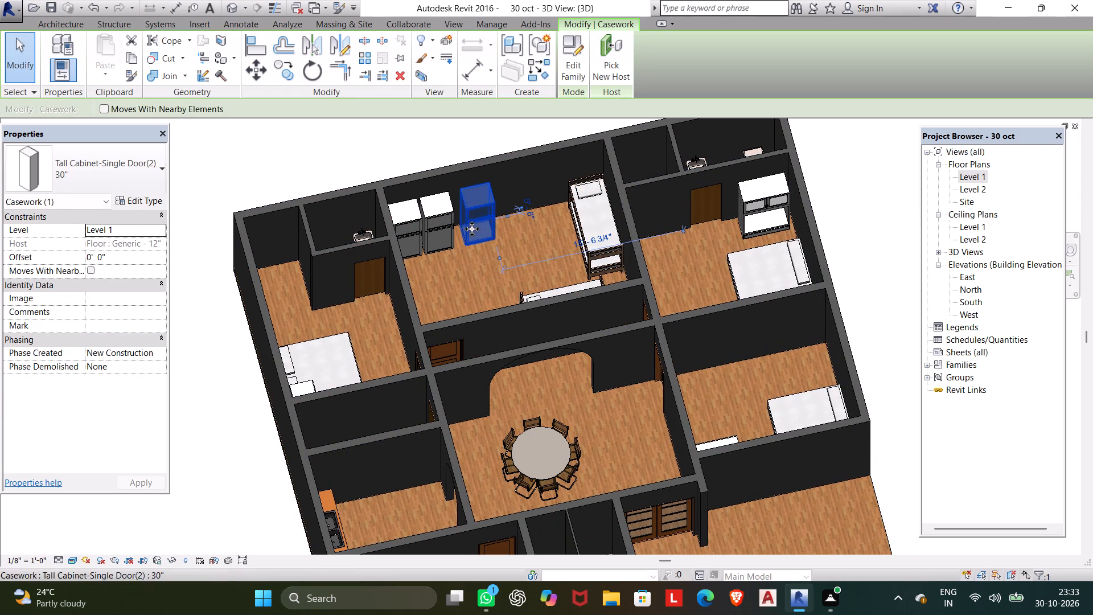
key(Left)
key(Left)
key(Left)
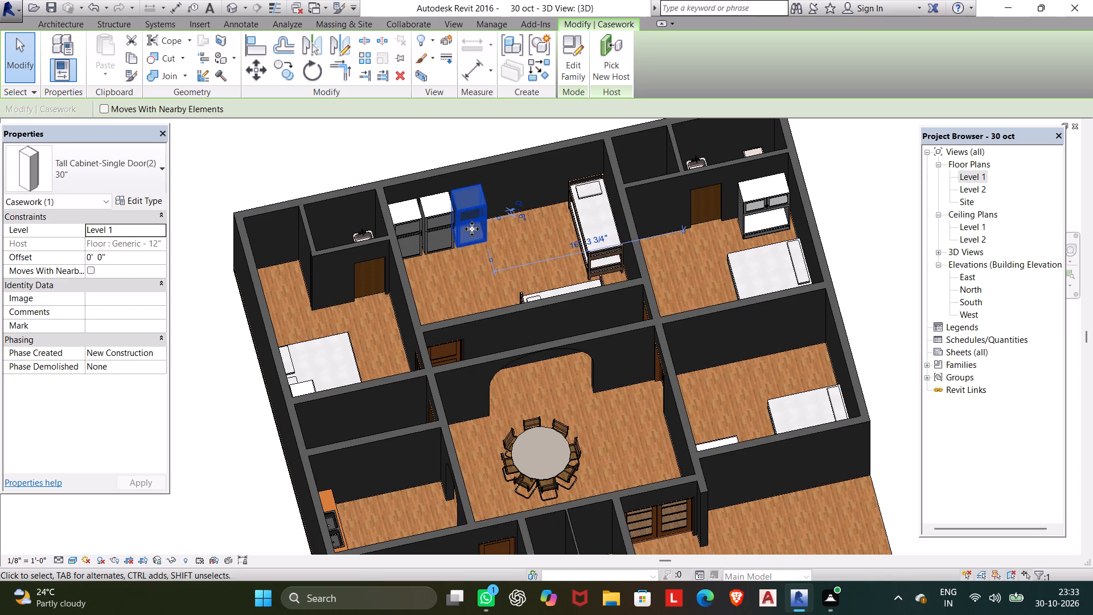
click(472, 255)
key(Escape)
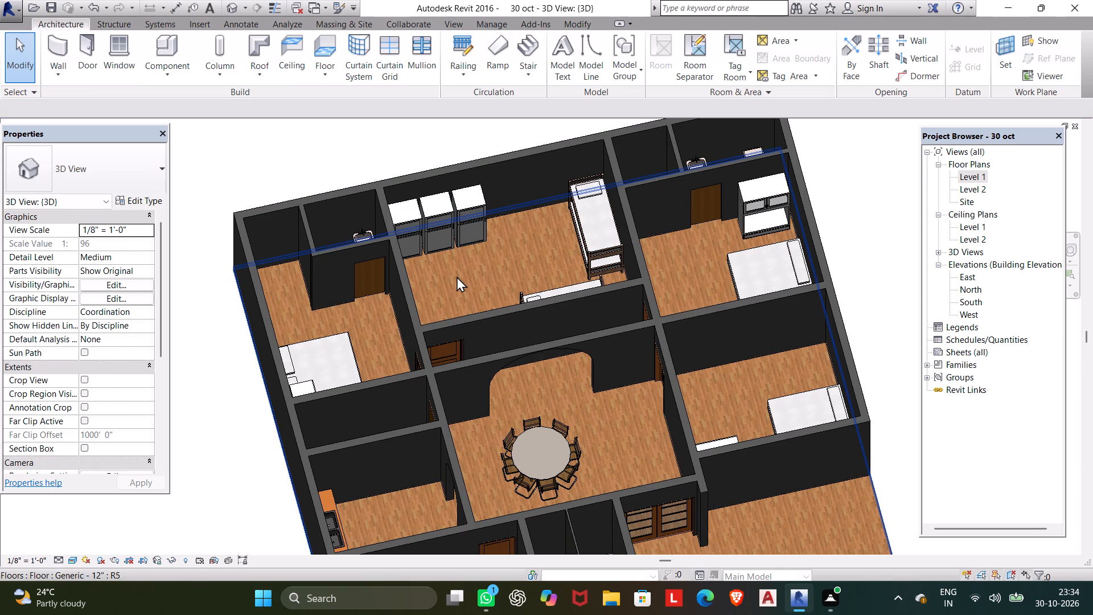
Examine the furnished rooms in 3D from several angles, dismissing the overlay card that covers the model.
middle_drag(457, 276, 417, 362)
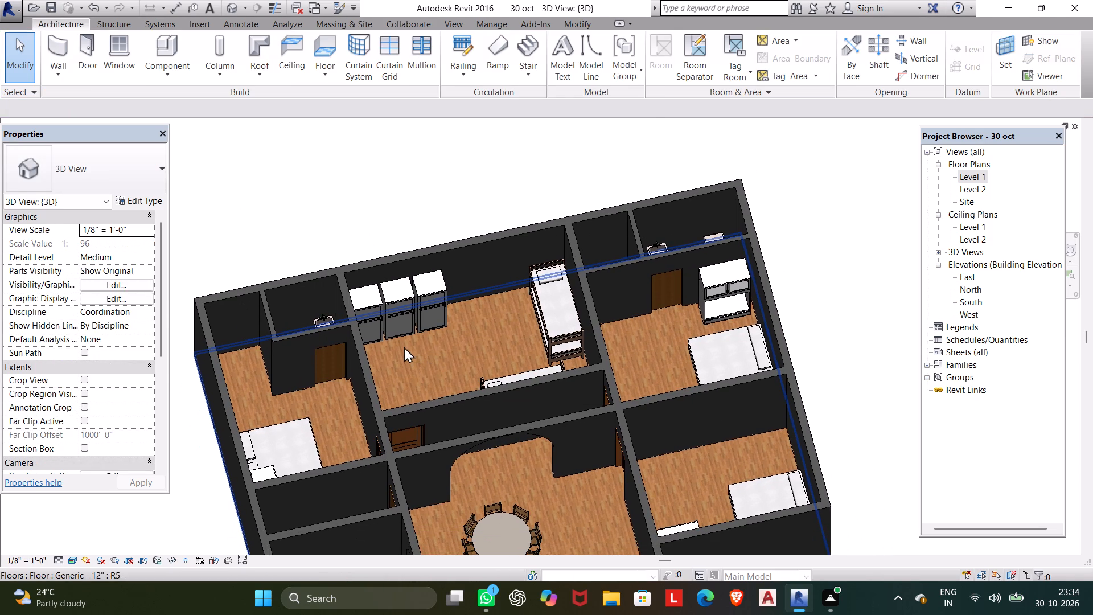
scroll(572, 334, down, 2)
middle_drag(572, 334, 412, 367)
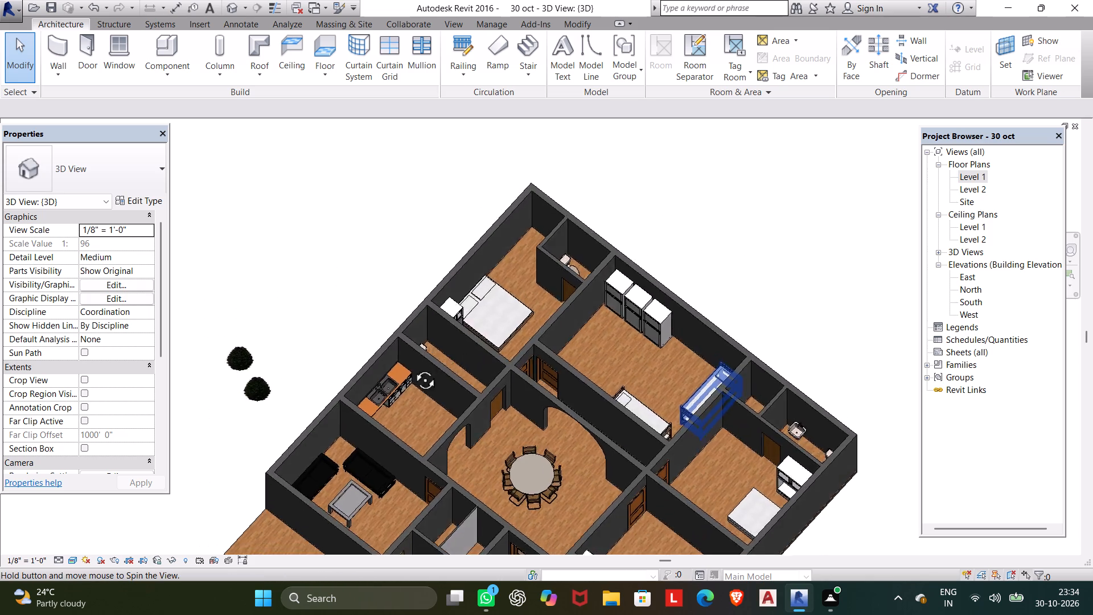
middle_drag(412, 367, 362, 421)
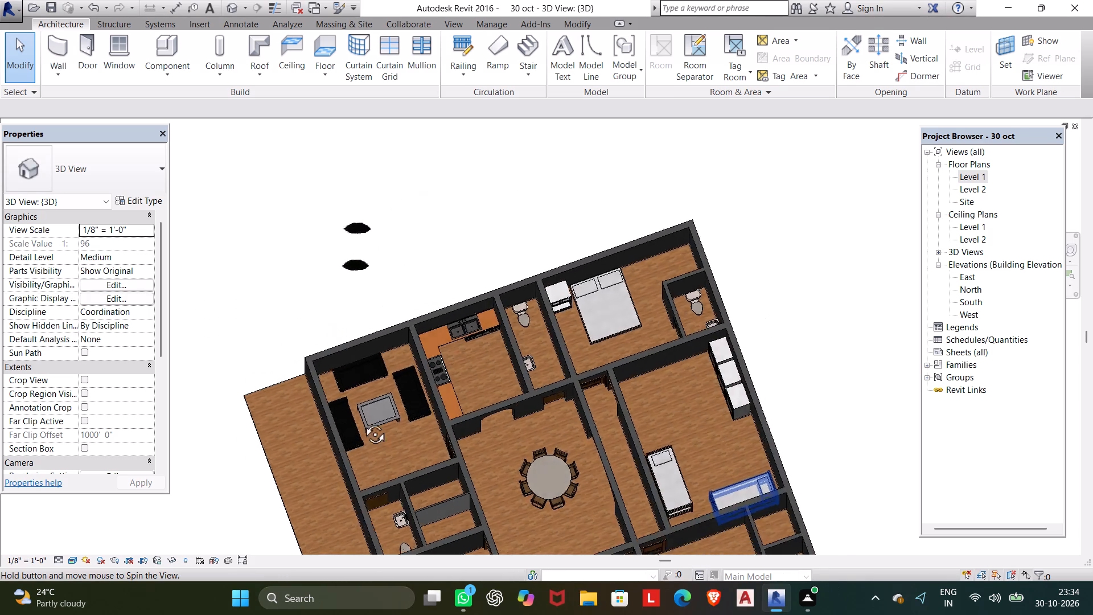
middle_drag(362, 421, 245, 386)
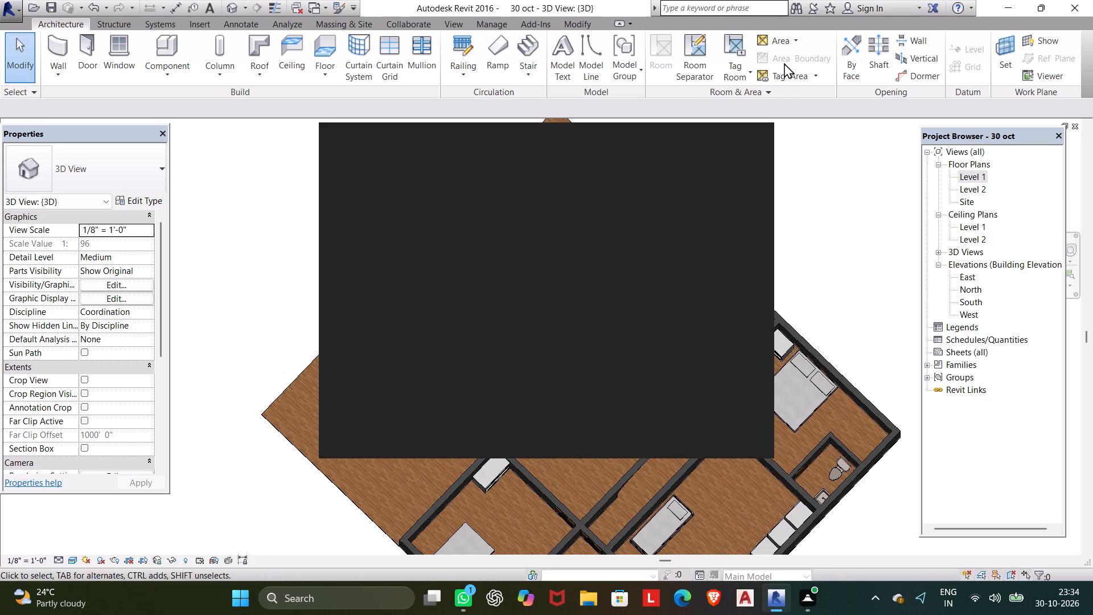
click(745, 140)
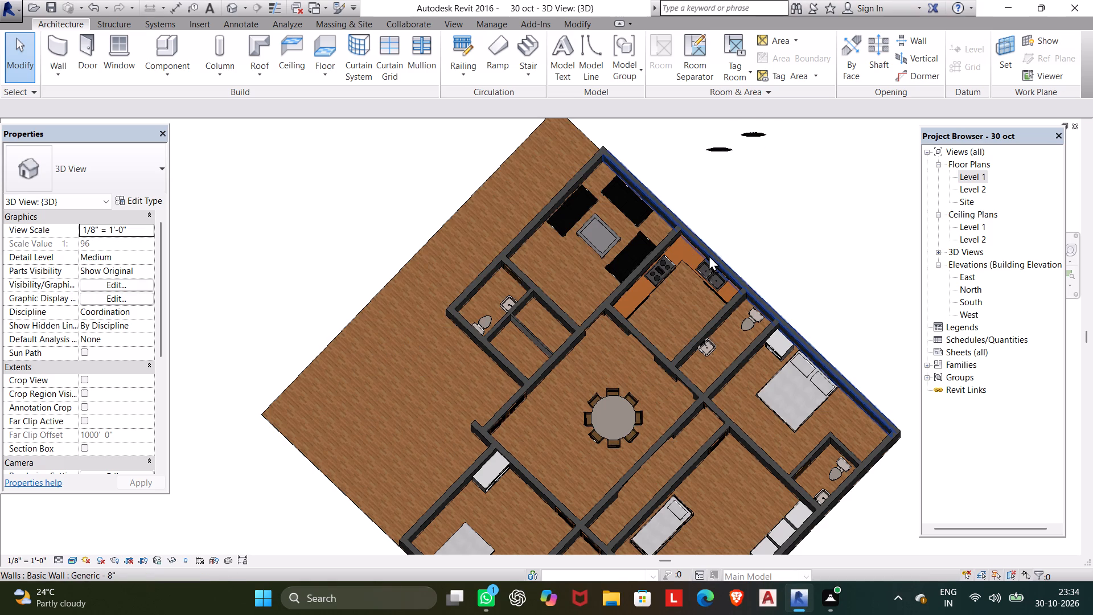
In the Level 1 floor plan, set the Bed-Bunk 82" x 36" type's width to 3.5' for the central north bedroom's beds.
double_click(972, 173)
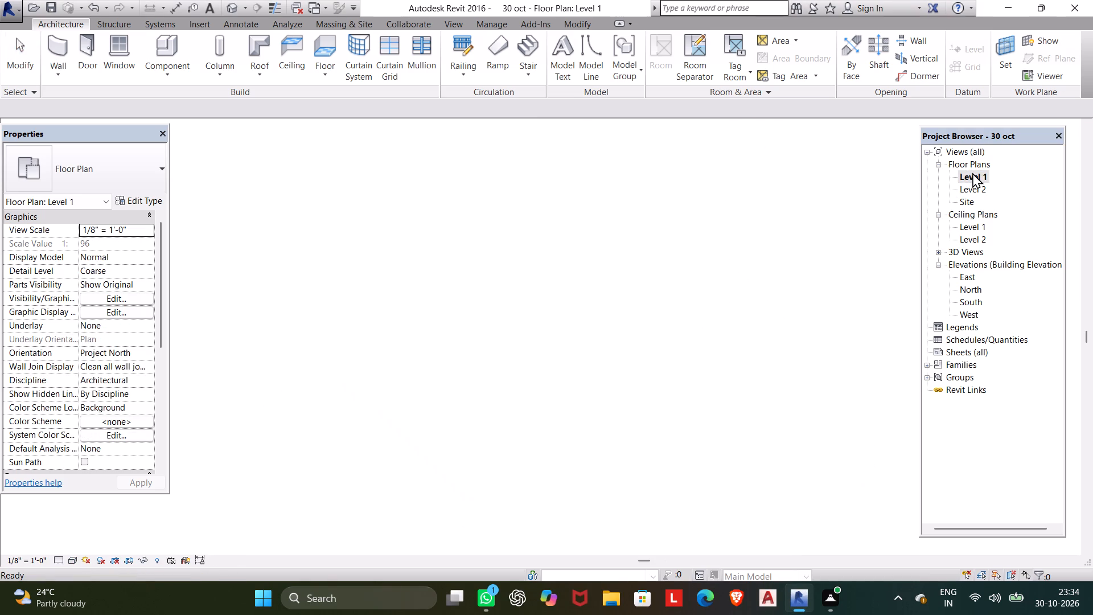
scroll(696, 301, down, 5)
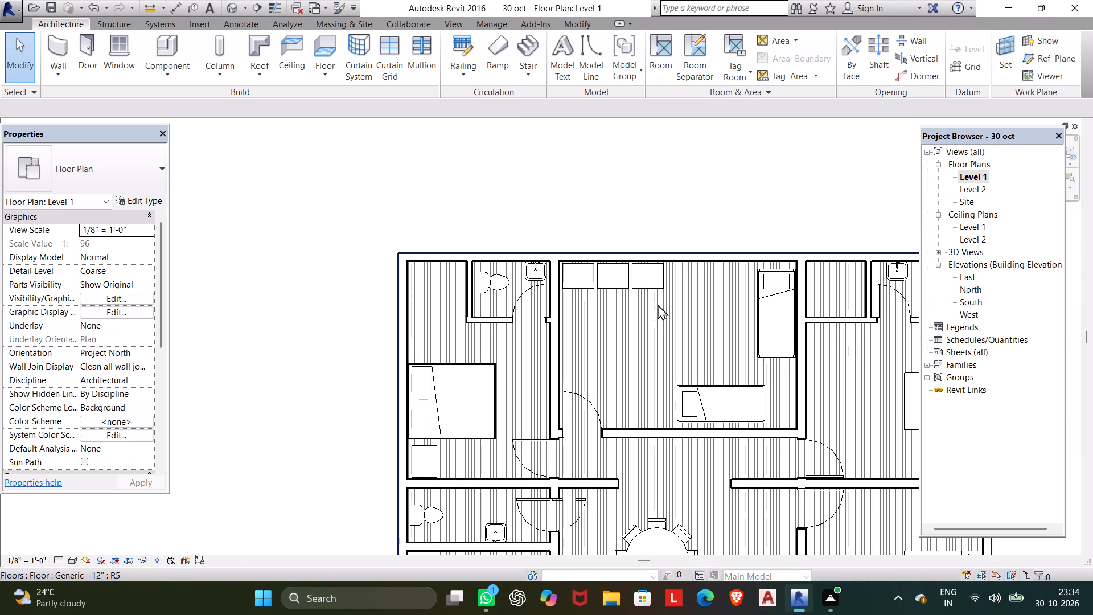
scroll(655, 319, down, 1)
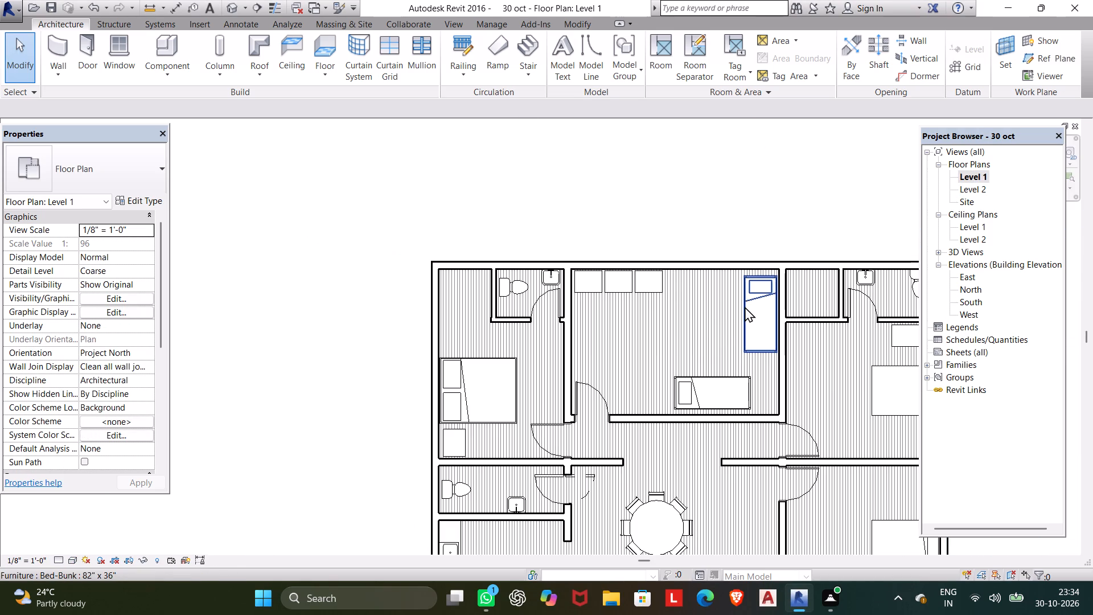
click(747, 308)
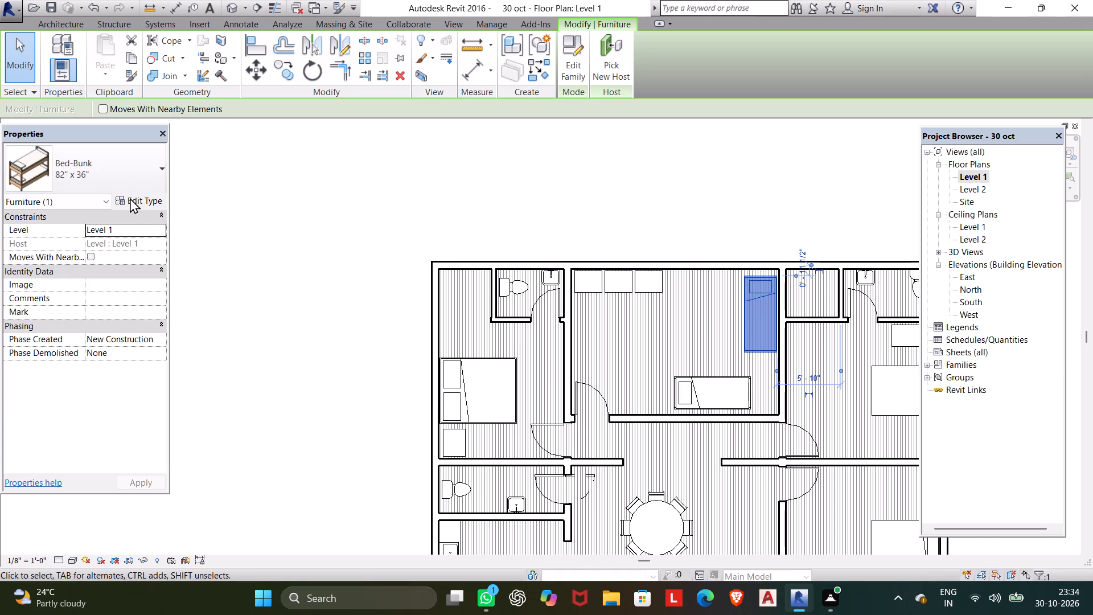
click(138, 194)
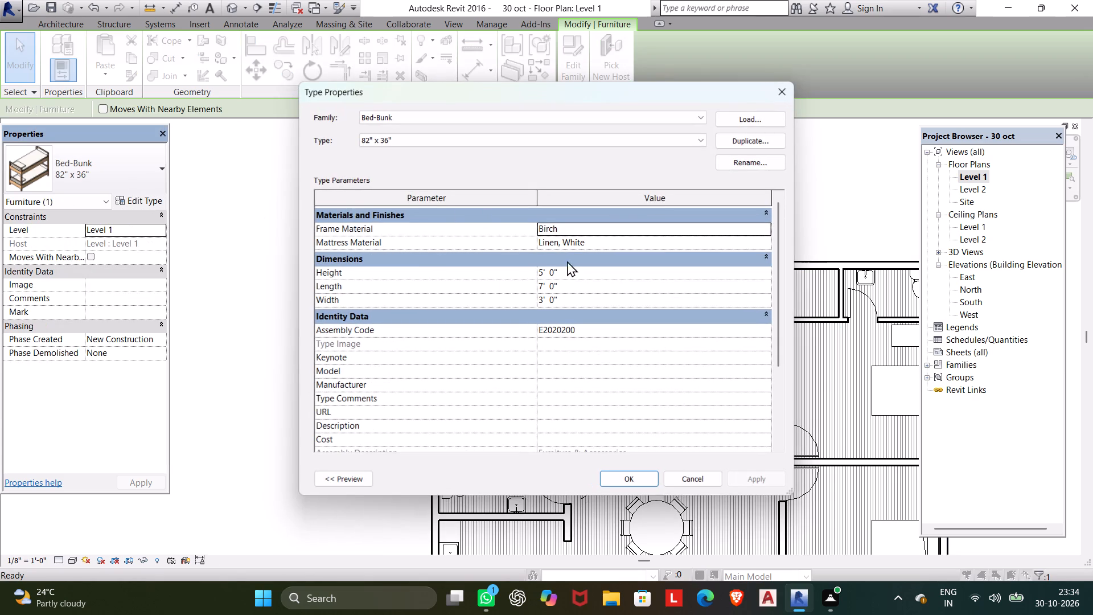
click(556, 300)
drag(557, 300, 521, 301)
text(3.5')
key(Return)
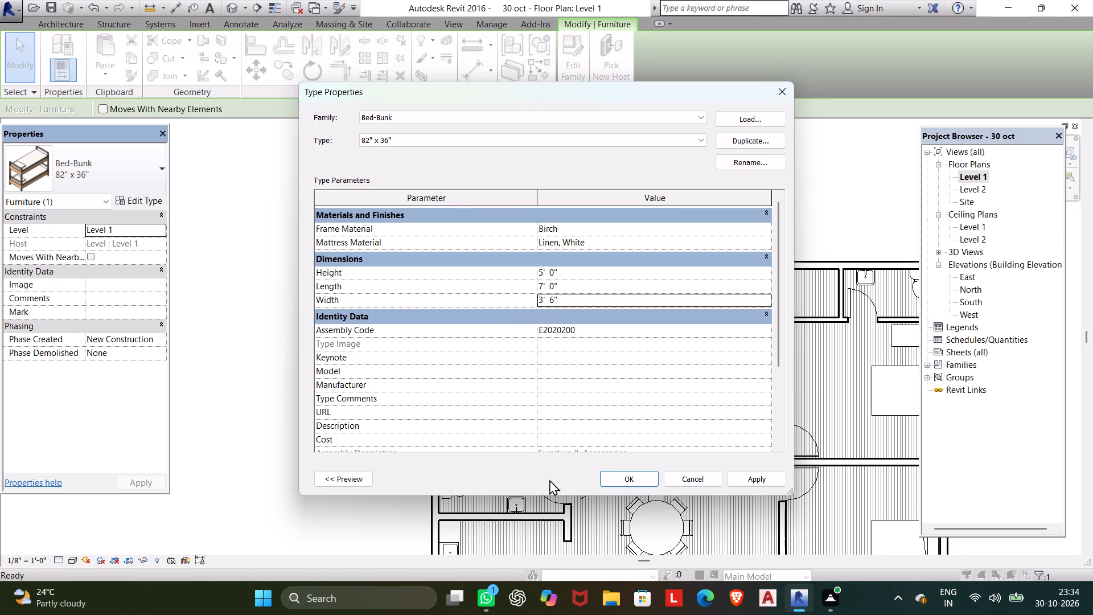
click(646, 483)
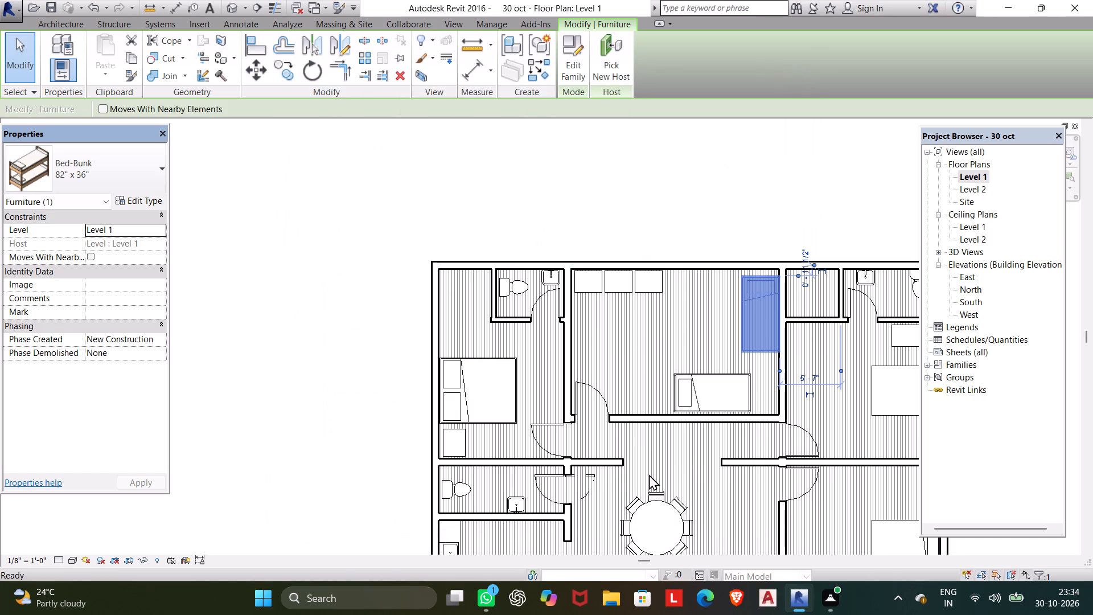
key(Escape)
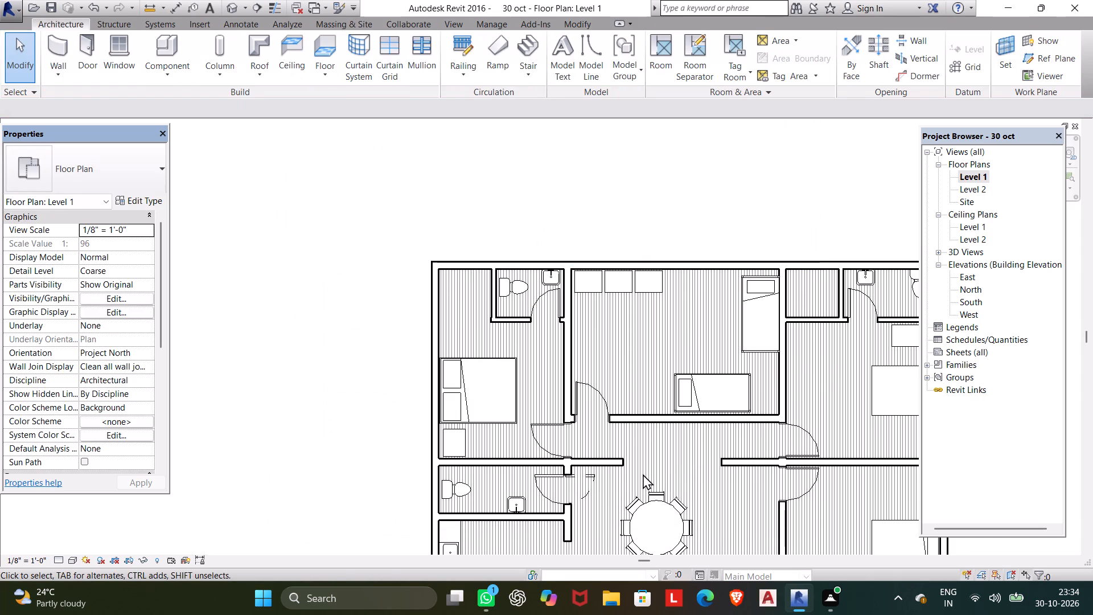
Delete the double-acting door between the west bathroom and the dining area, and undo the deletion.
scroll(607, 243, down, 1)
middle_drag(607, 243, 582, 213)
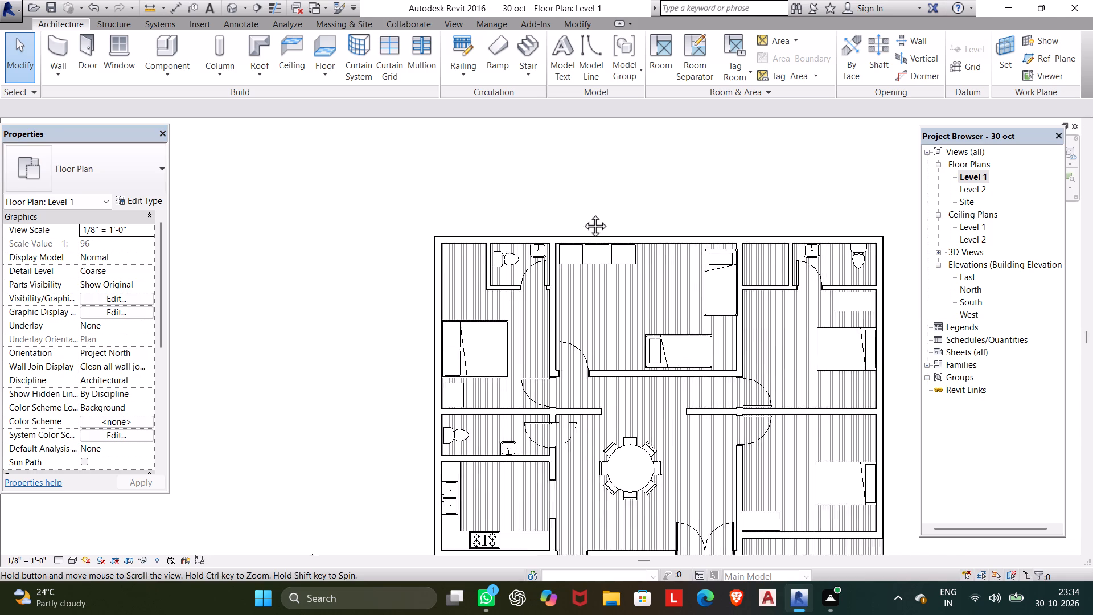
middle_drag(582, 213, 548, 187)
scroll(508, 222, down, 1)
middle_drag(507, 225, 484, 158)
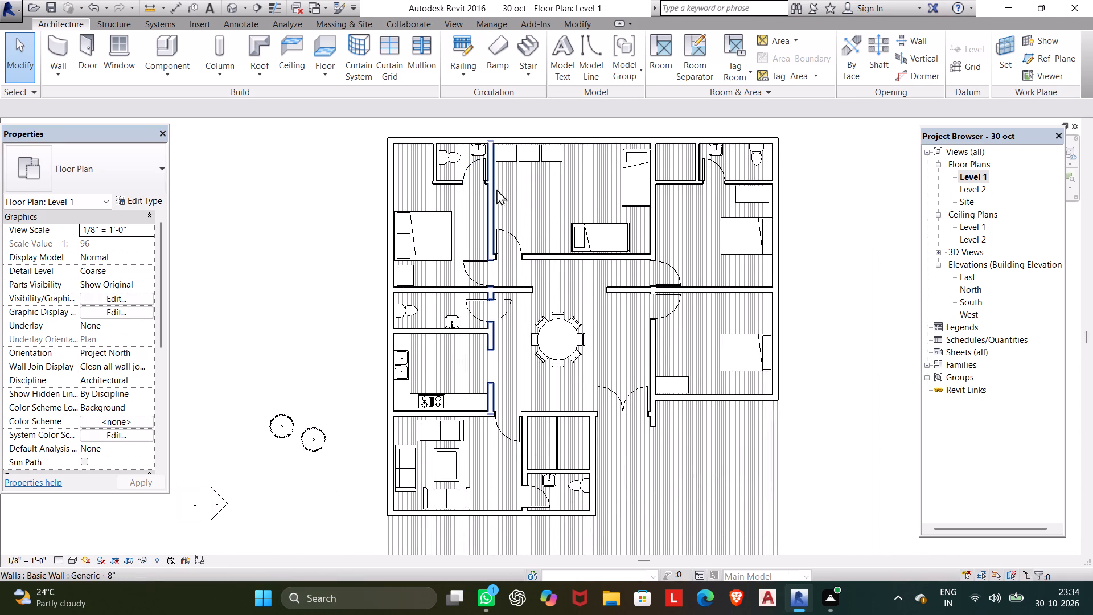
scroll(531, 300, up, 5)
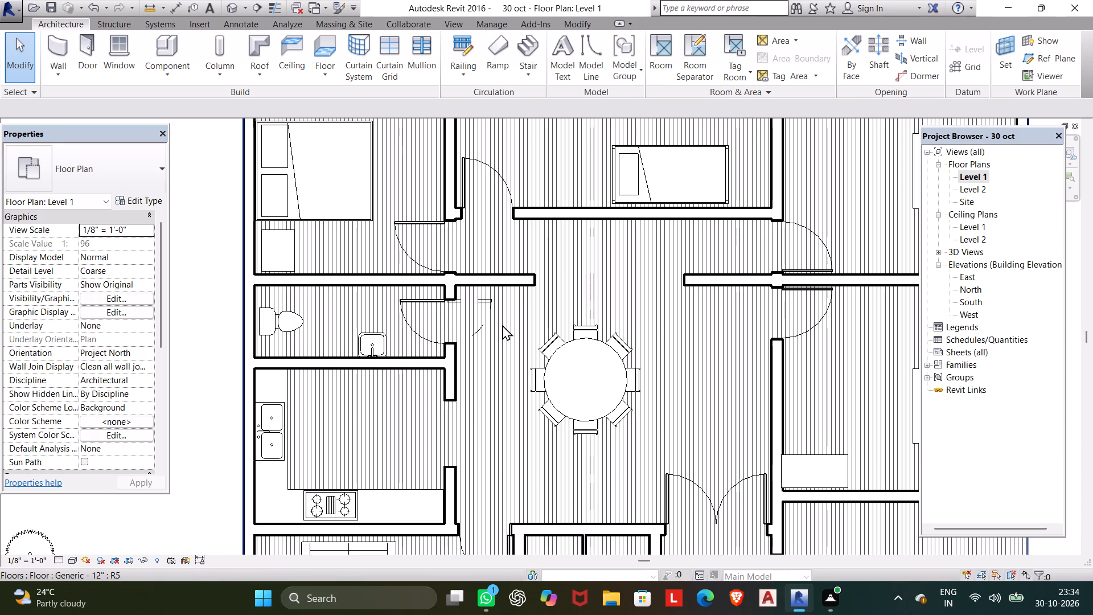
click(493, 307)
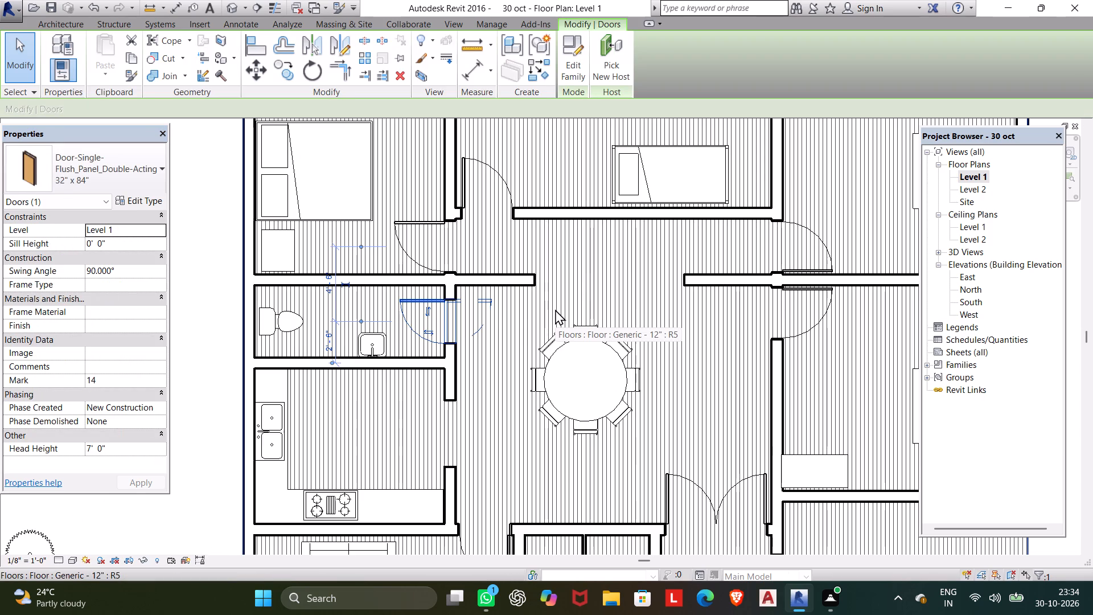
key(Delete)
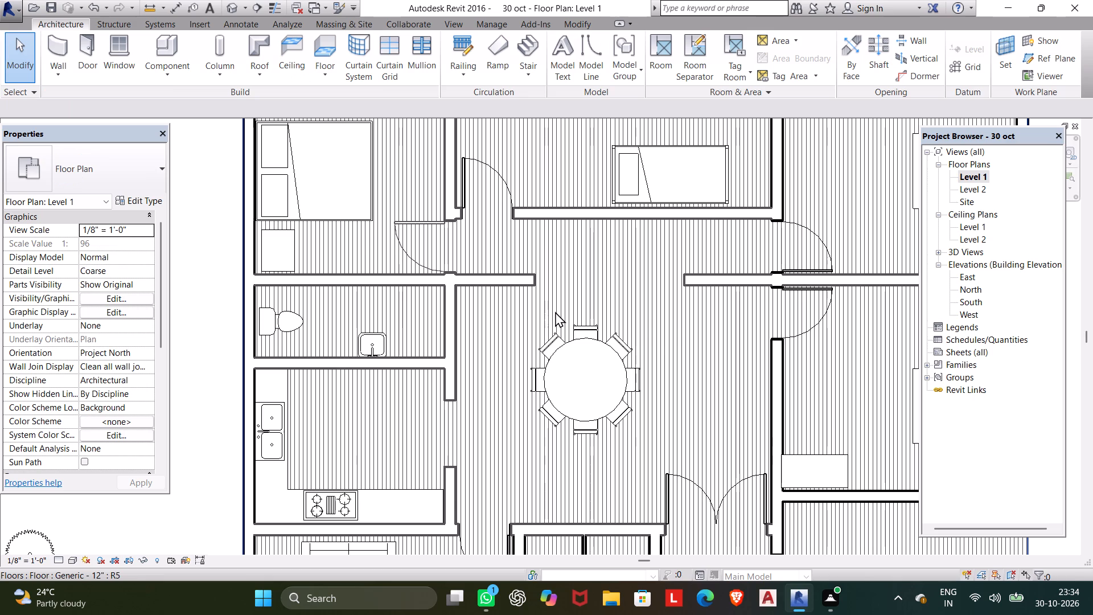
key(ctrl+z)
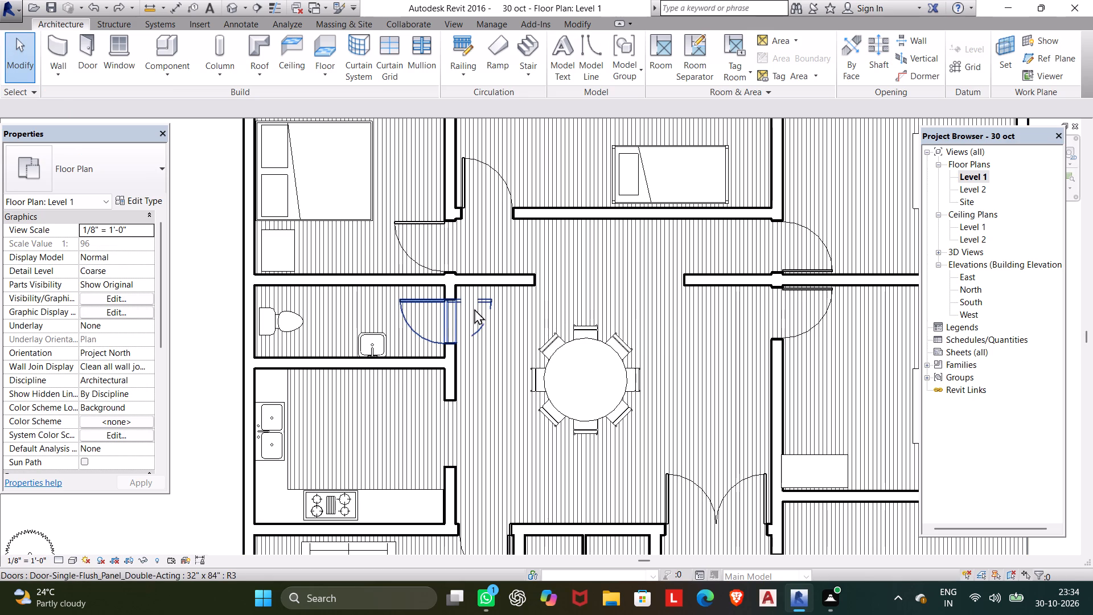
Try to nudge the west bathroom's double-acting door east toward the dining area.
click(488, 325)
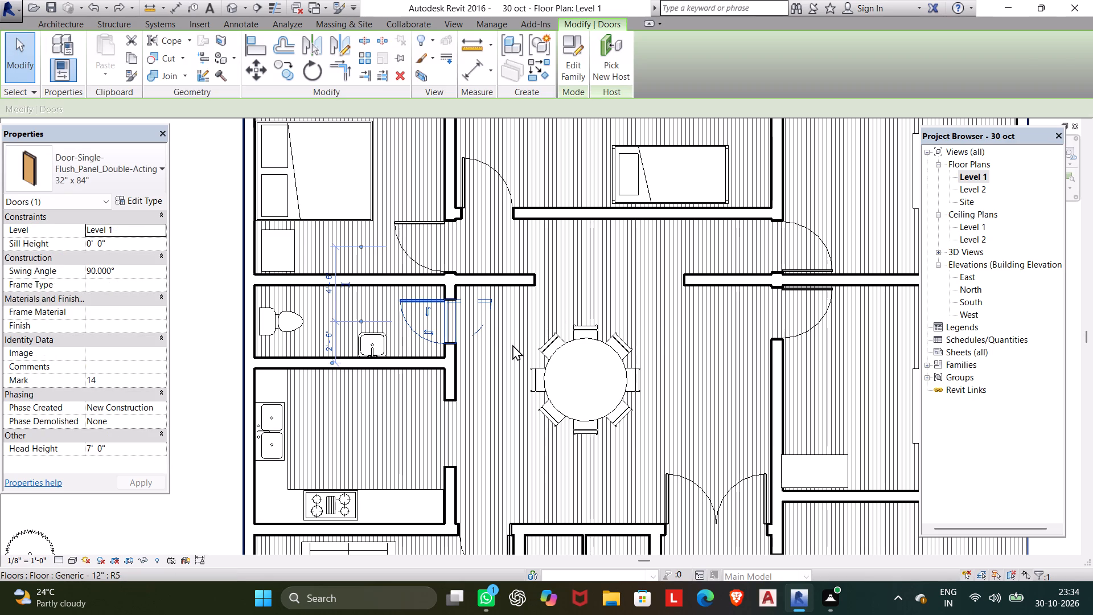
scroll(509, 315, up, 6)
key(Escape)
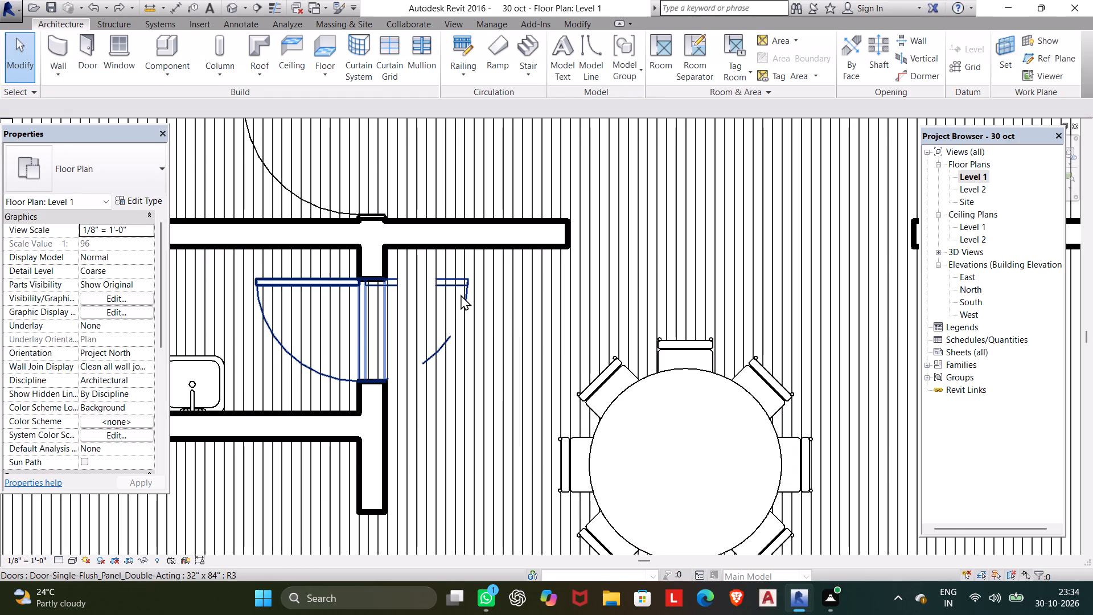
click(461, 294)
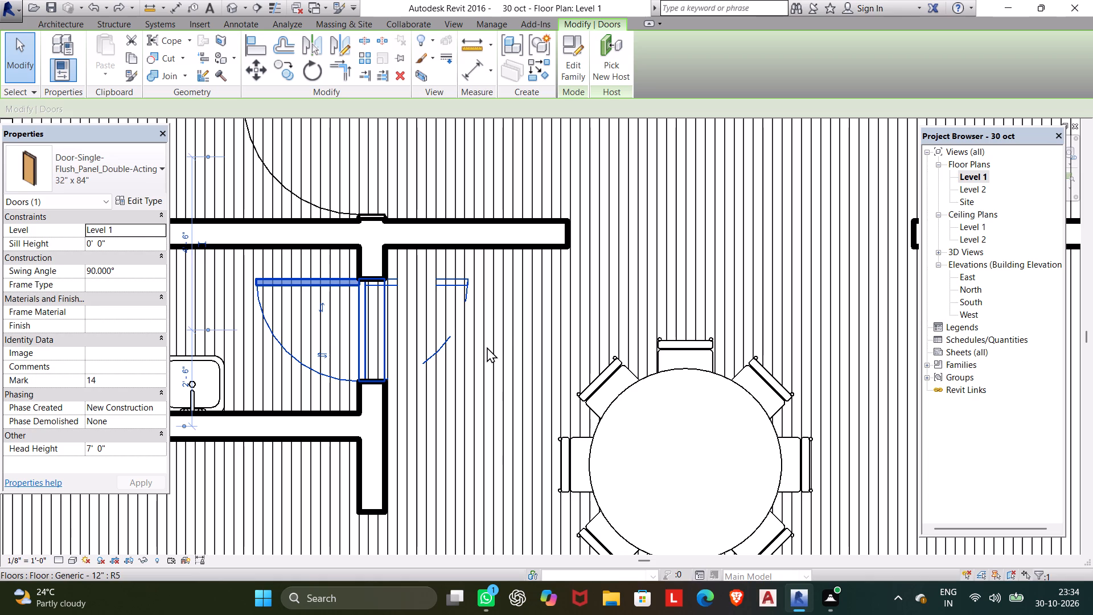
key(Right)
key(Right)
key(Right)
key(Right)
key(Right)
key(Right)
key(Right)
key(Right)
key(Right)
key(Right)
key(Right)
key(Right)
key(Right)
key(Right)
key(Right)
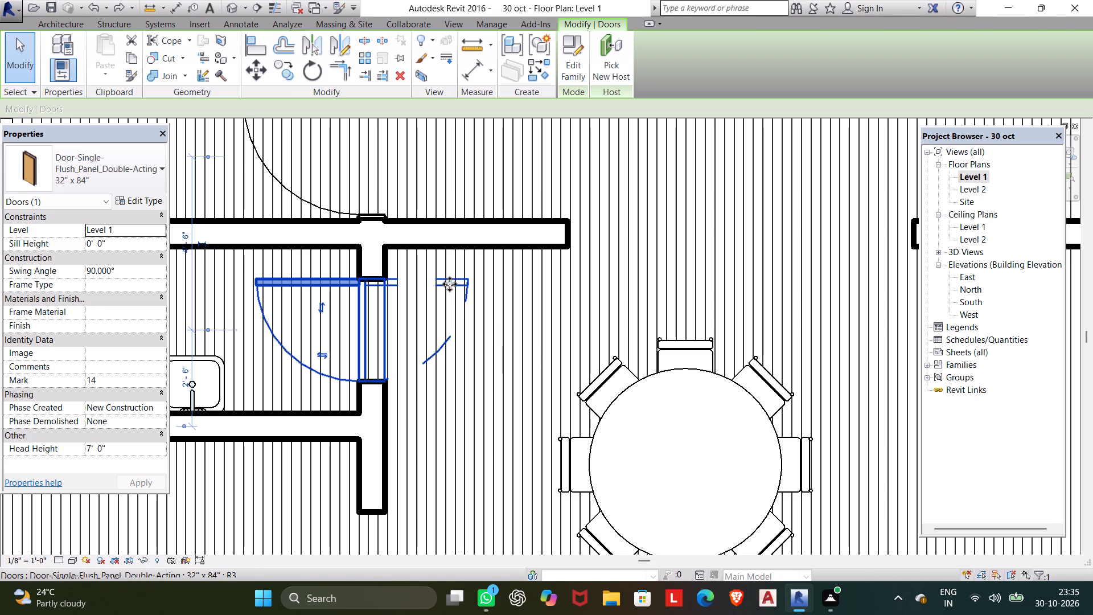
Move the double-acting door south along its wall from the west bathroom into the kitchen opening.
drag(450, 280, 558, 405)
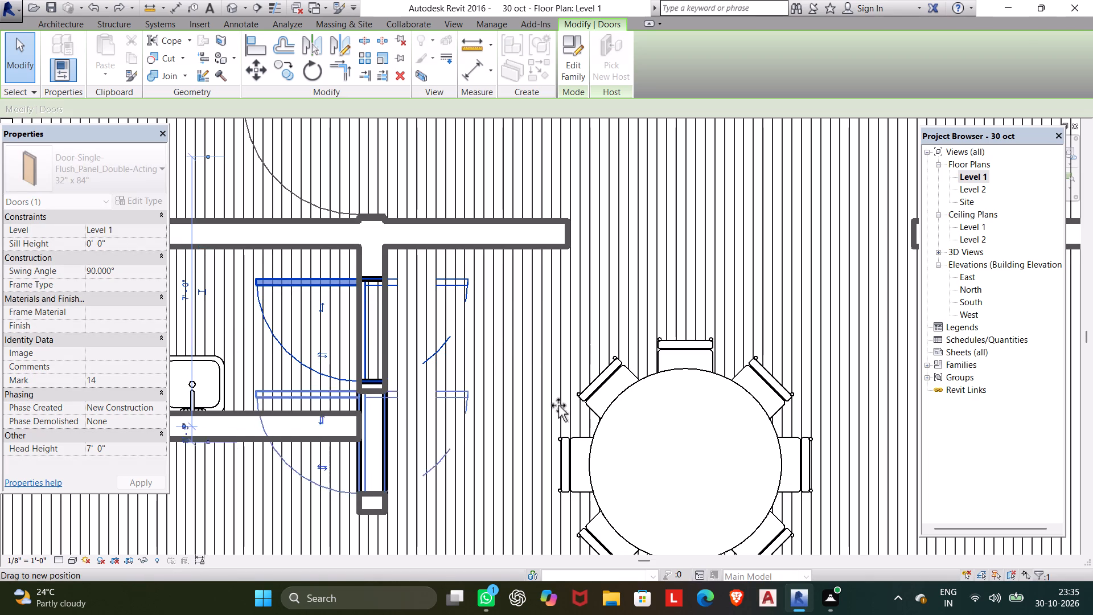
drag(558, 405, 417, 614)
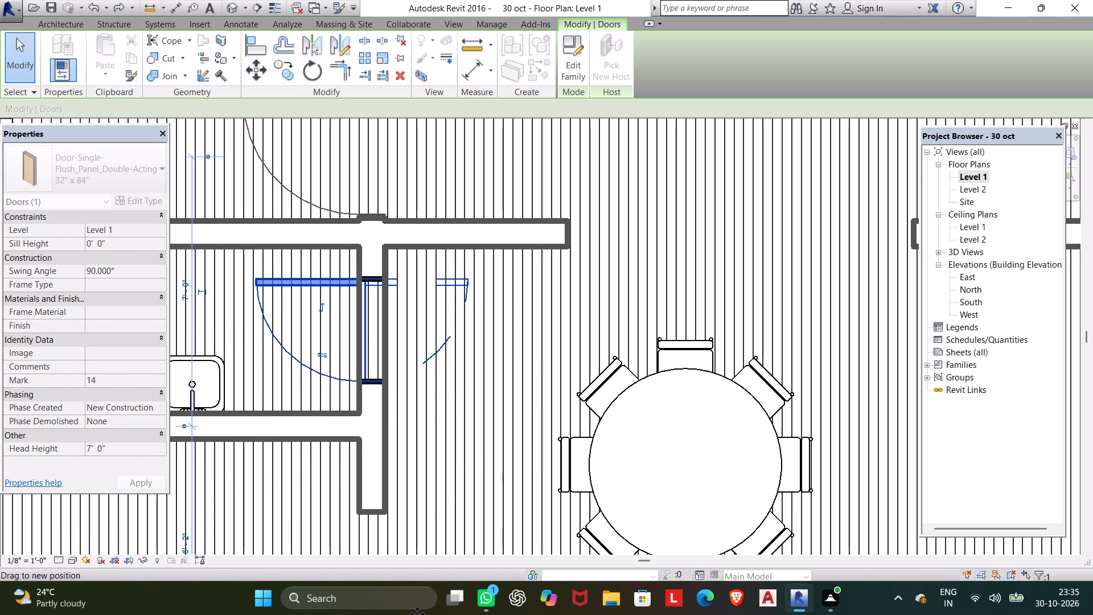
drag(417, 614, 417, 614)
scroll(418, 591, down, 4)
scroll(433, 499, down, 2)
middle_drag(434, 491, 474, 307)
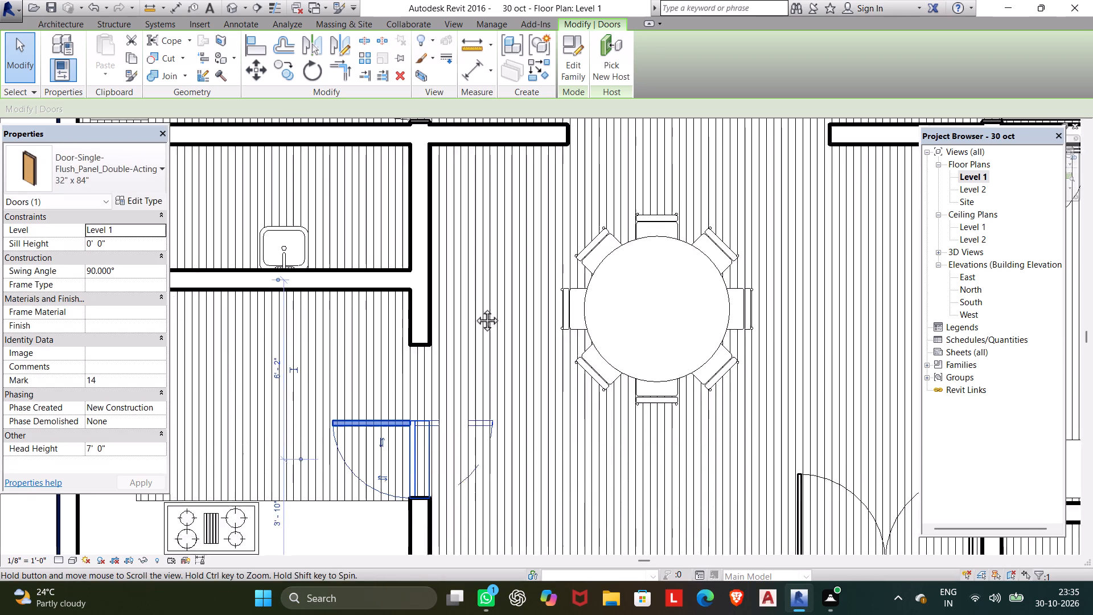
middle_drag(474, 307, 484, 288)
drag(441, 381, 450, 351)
Delete the double-acting door from the kitchen opening.
key(Delete)
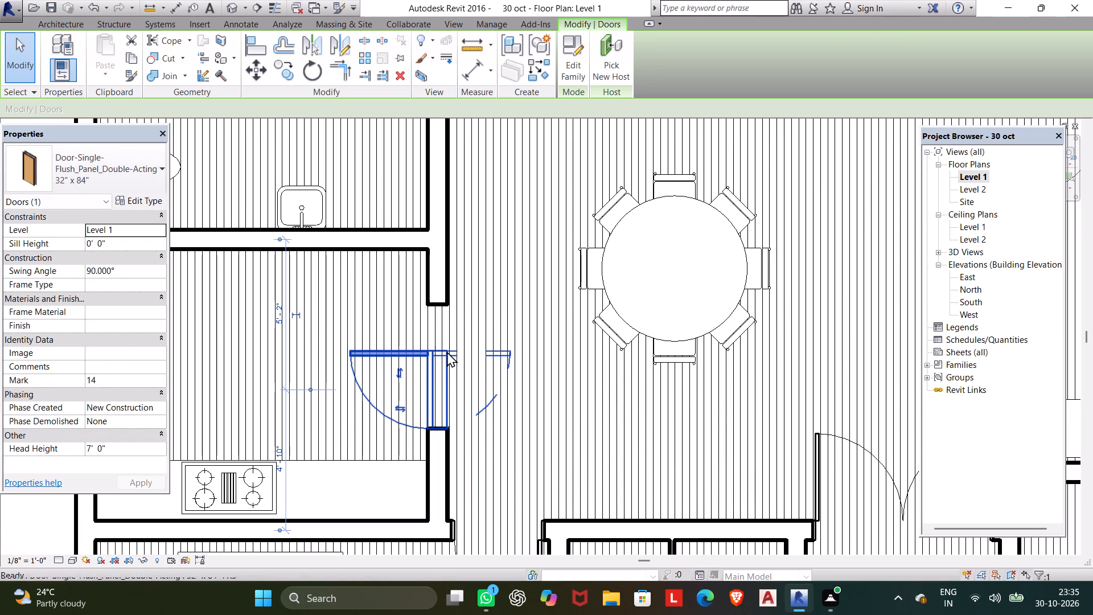
scroll(447, 351, down, 3)
middle_drag(447, 351, 463, 353)
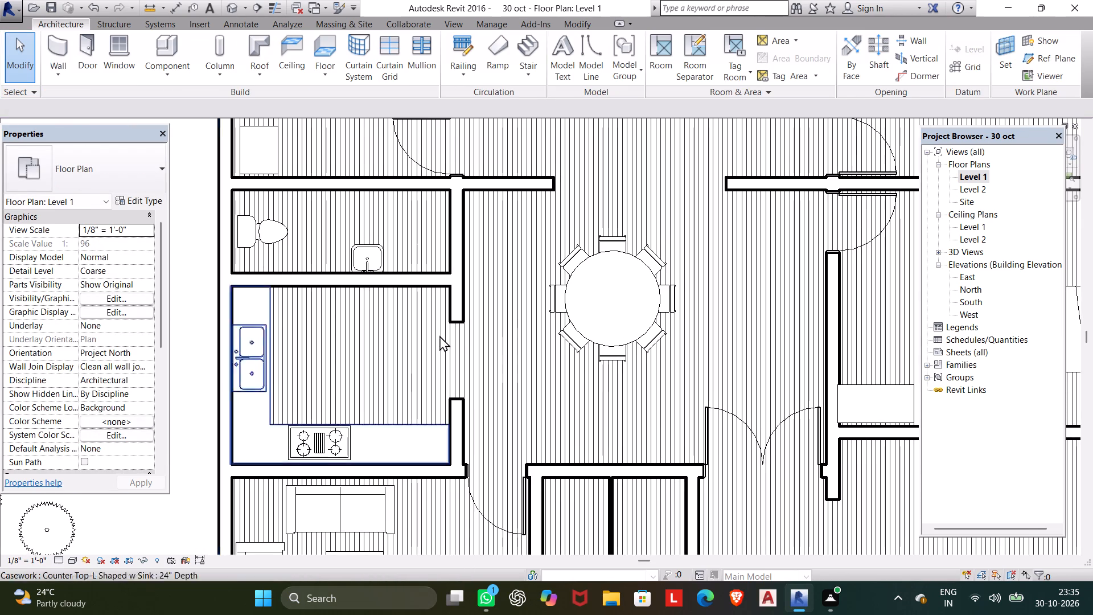
Open the Door-Interior-Single-Flush_Panel-Wood family from the Residential doors library for loading.
click(73, 43)
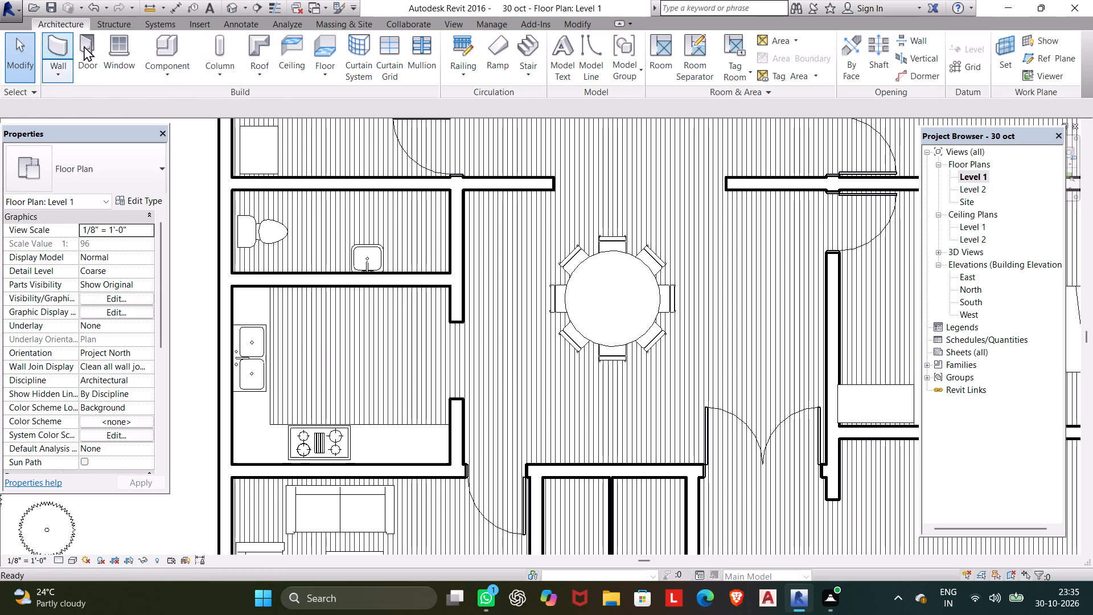
click(96, 36)
click(40, 24)
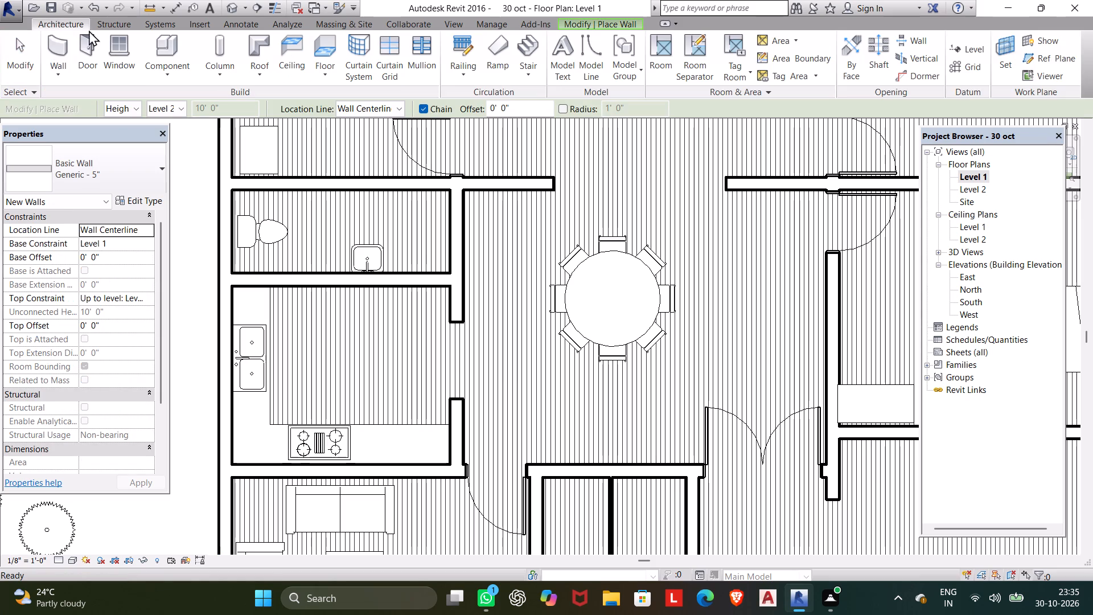
click(94, 38)
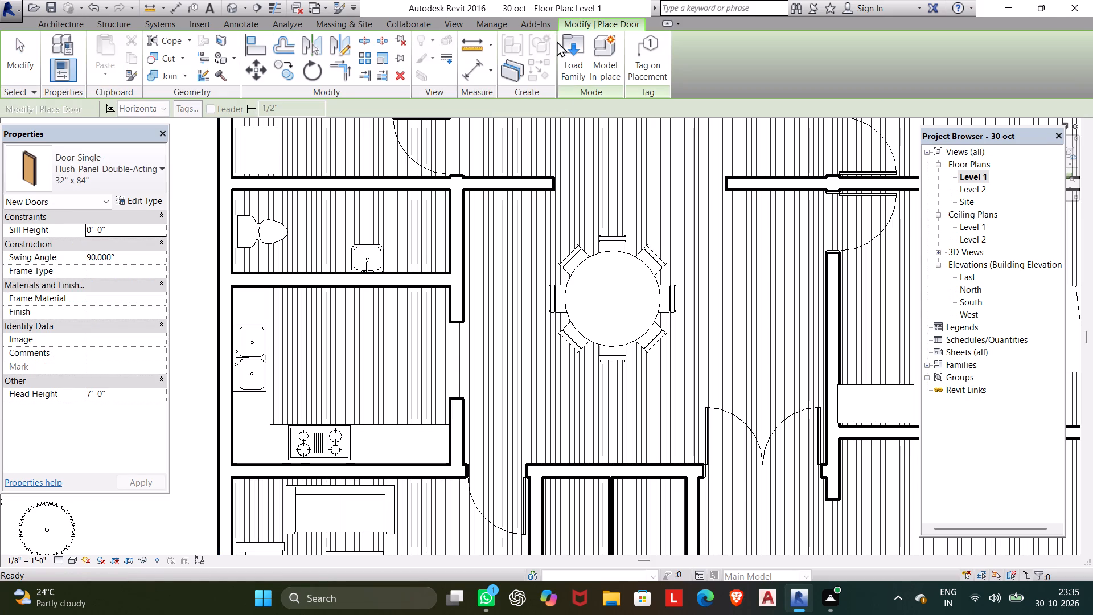
click(561, 55)
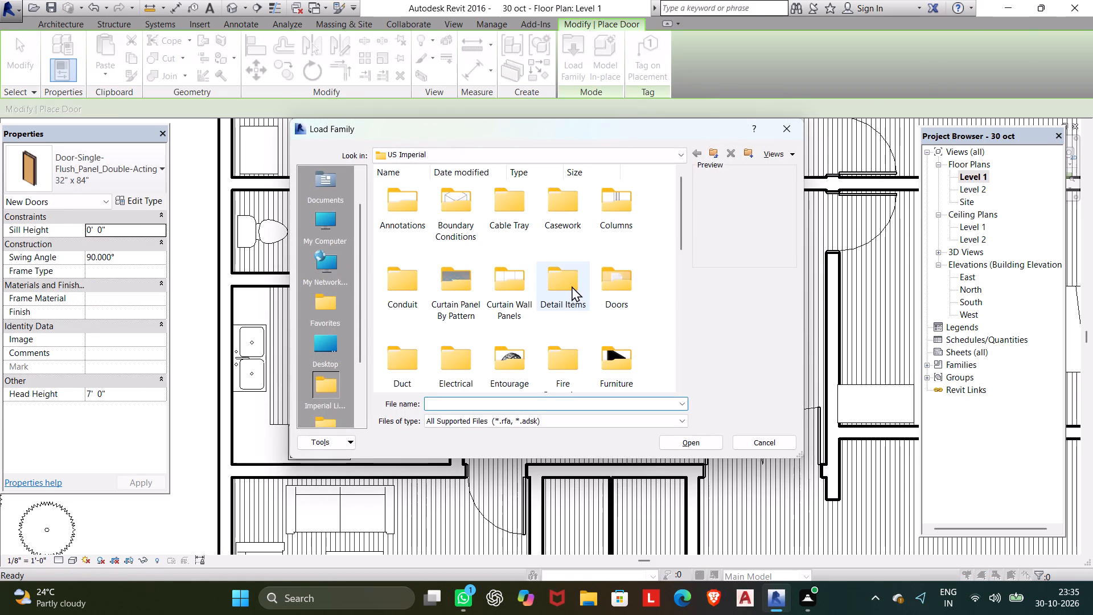
scroll(568, 280, down, 4)
scroll(568, 280, up, 4)
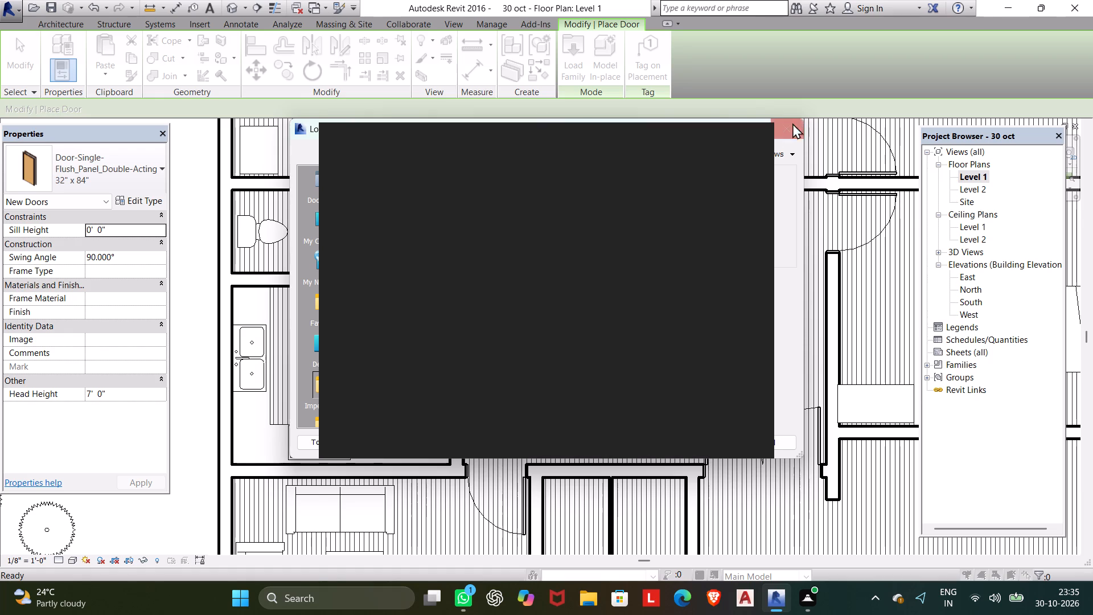
click(743, 145)
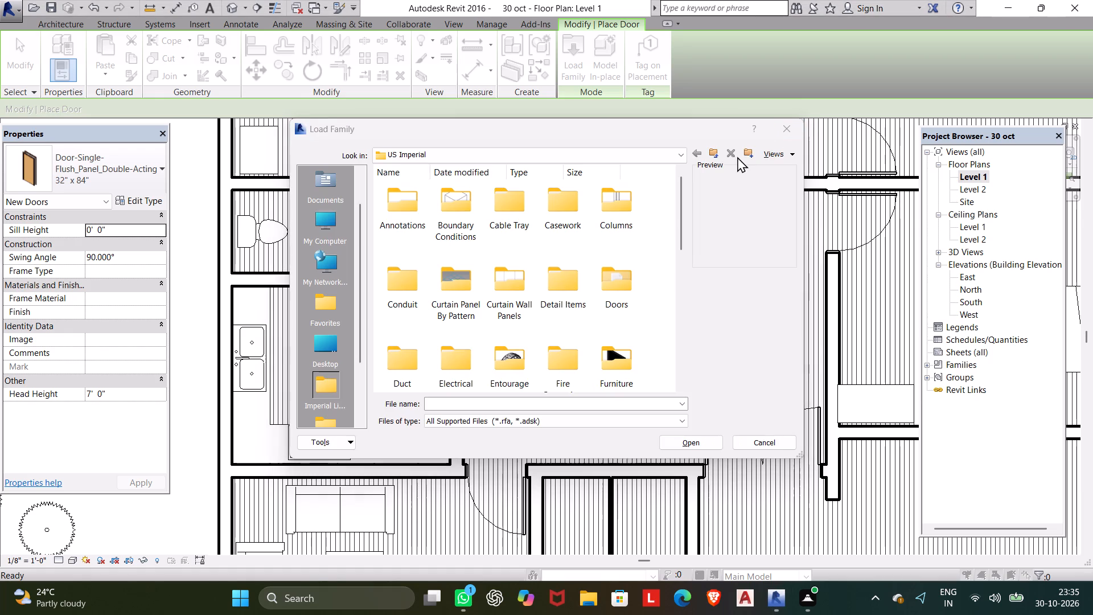
click(616, 268)
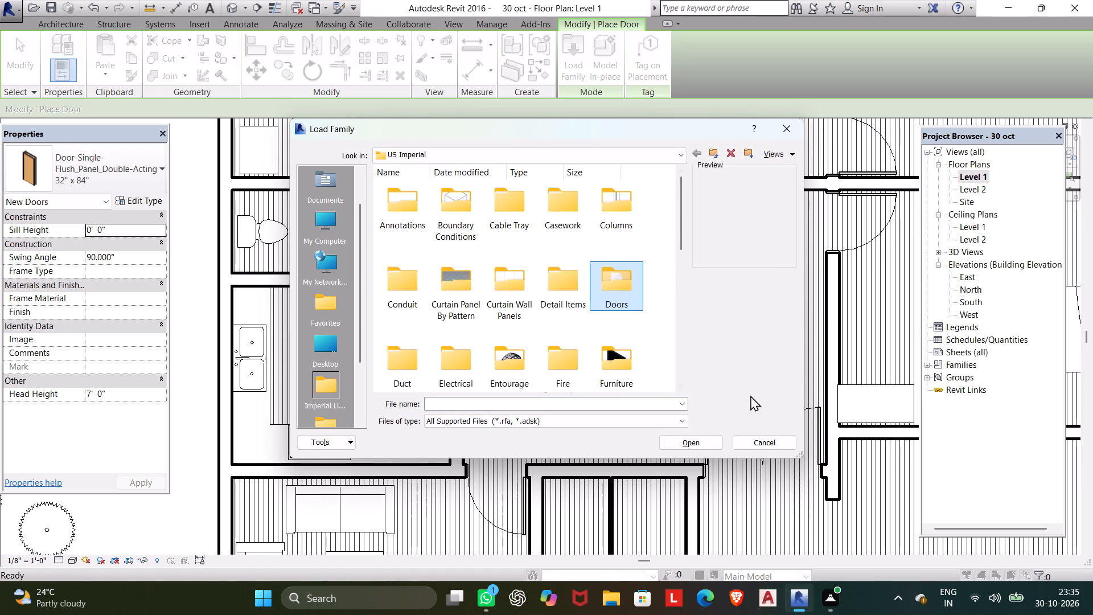
click(707, 438)
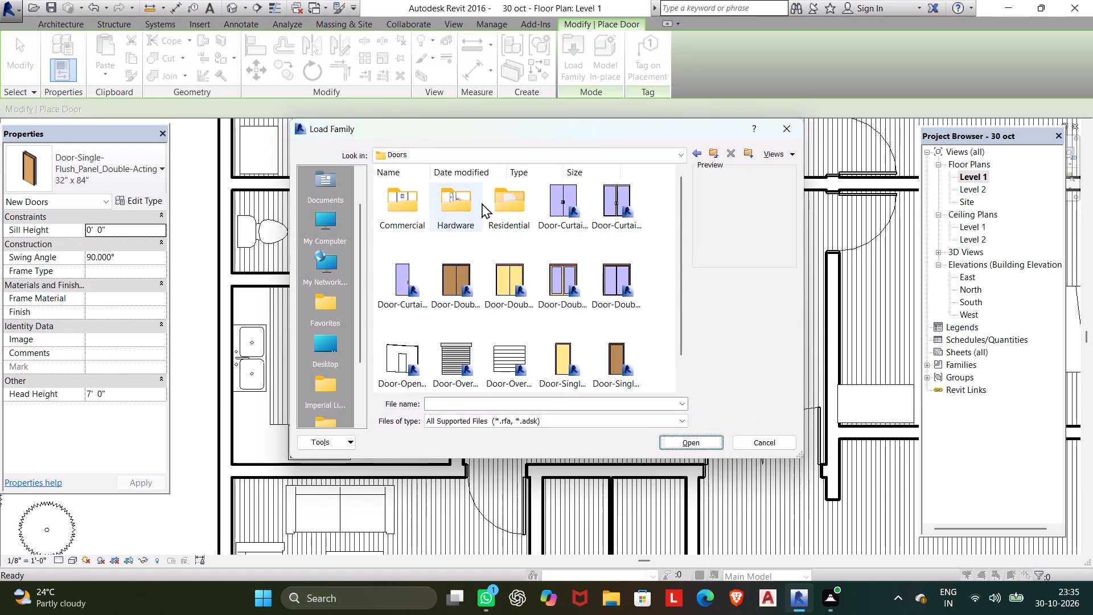
double_click(509, 198)
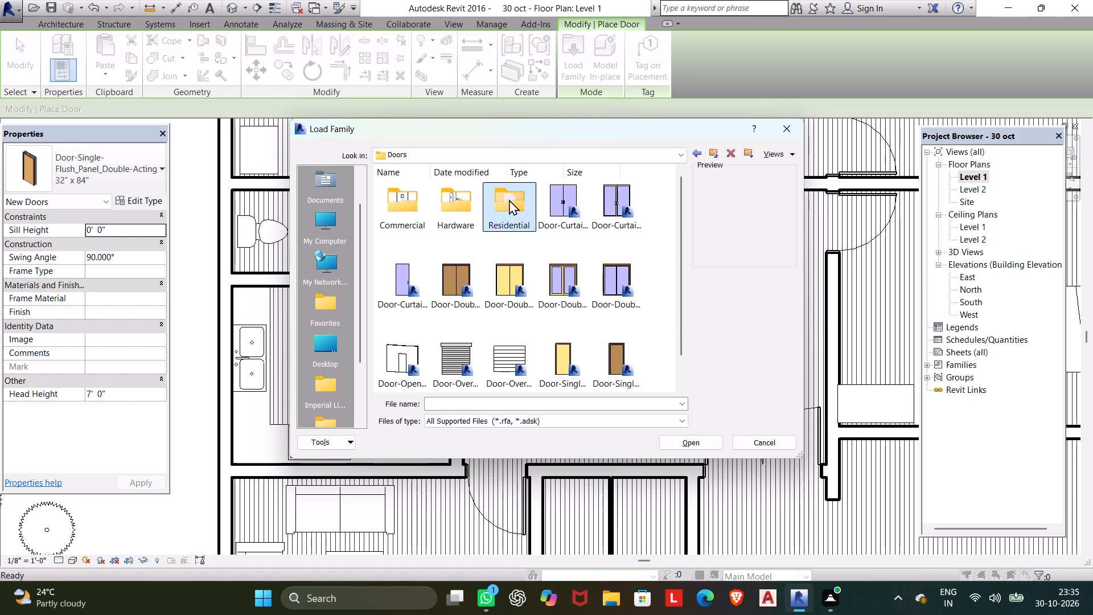
double_click(503, 199)
scroll(499, 218, down, 4)
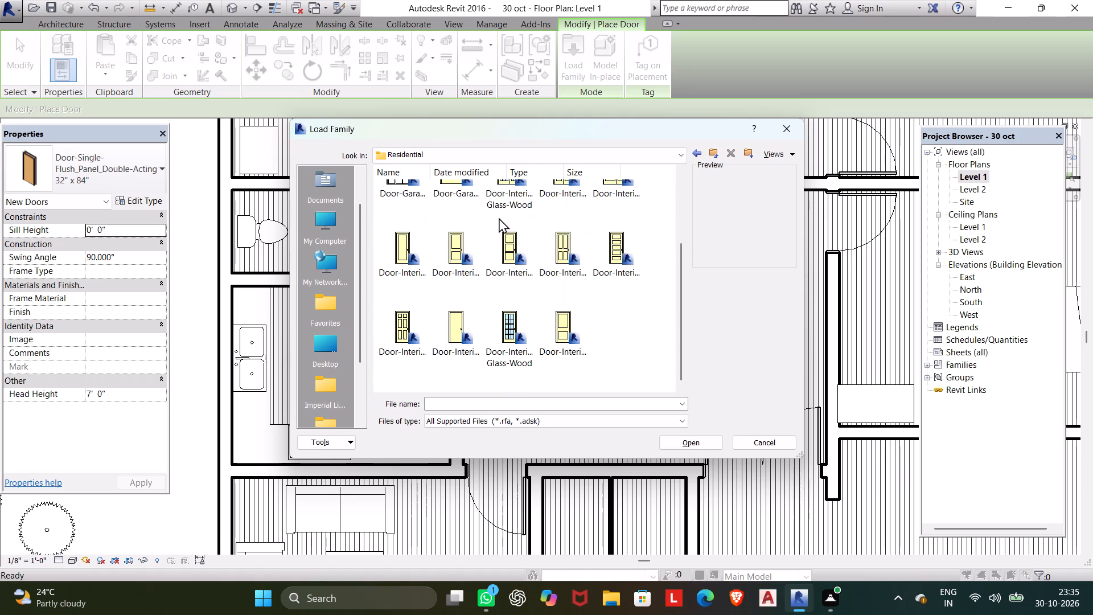
click(453, 329)
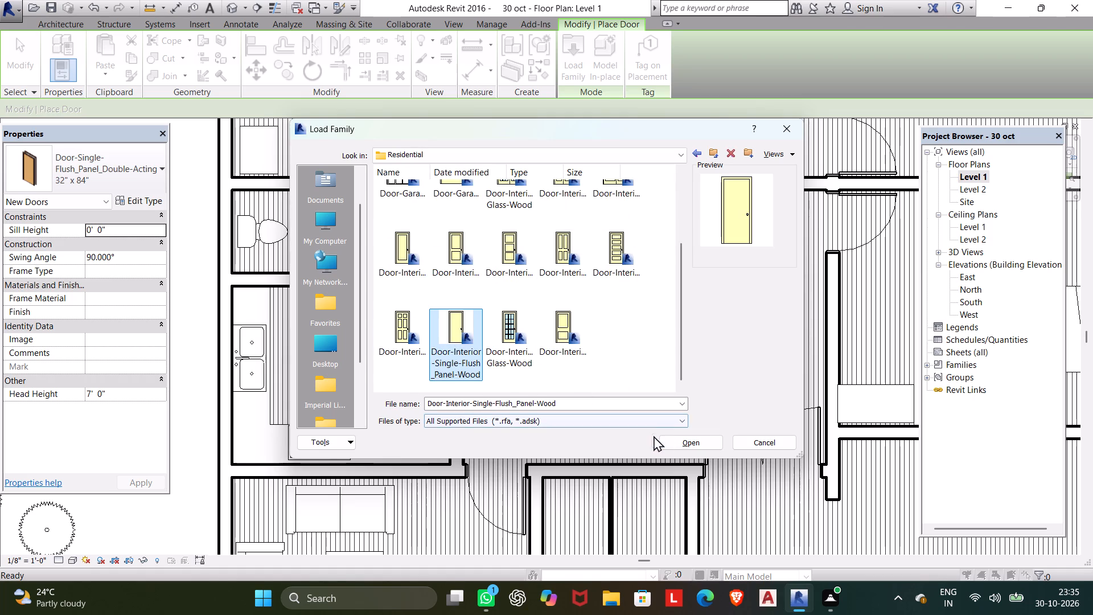
click(674, 437)
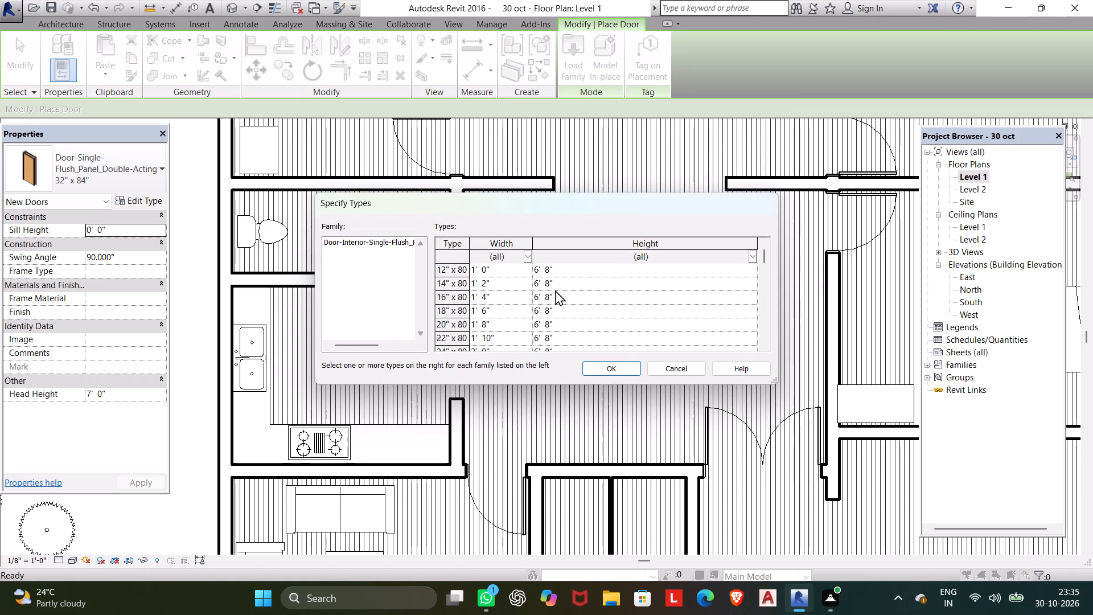
Load the 32" x 84" type of the interior single flush wood door.
scroll(557, 287, down, 5)
scroll(545, 262, up, 1)
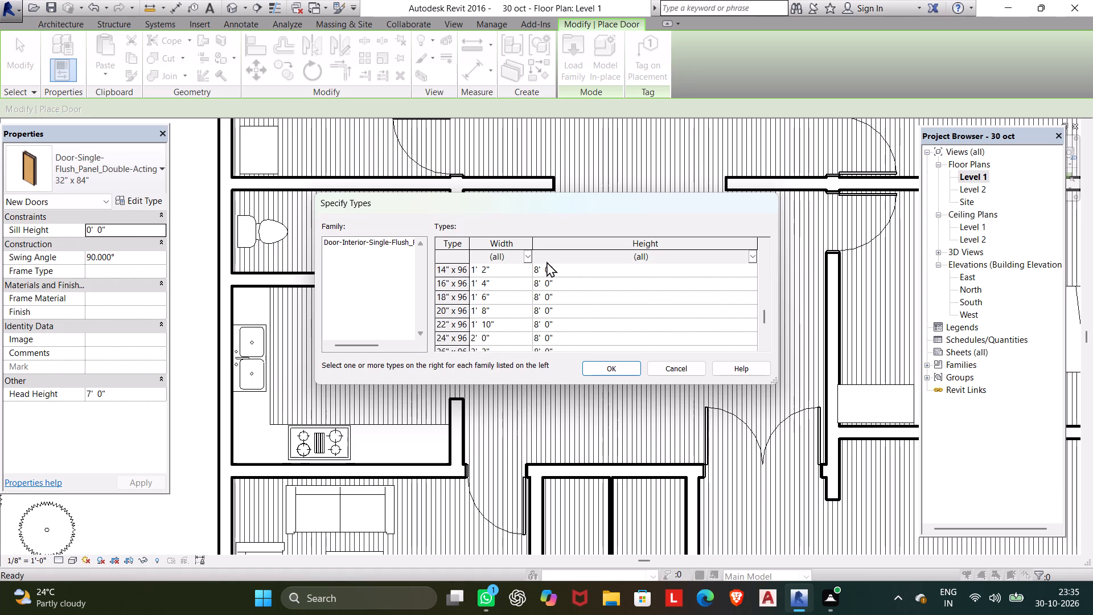
scroll(546, 261, up, 3)
scroll(535, 296, down, 2)
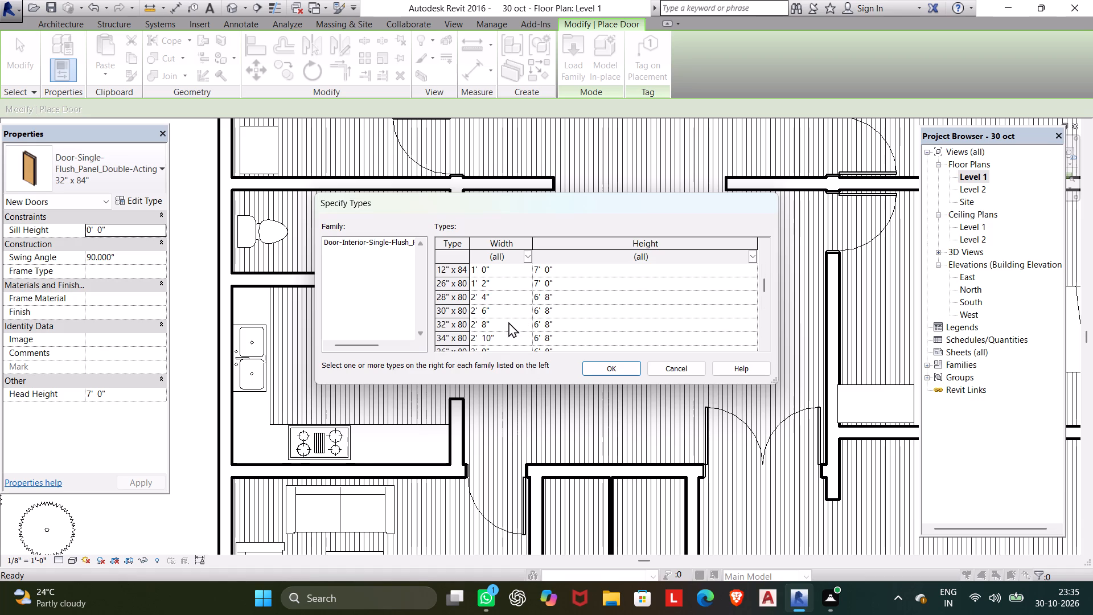
click(505, 324)
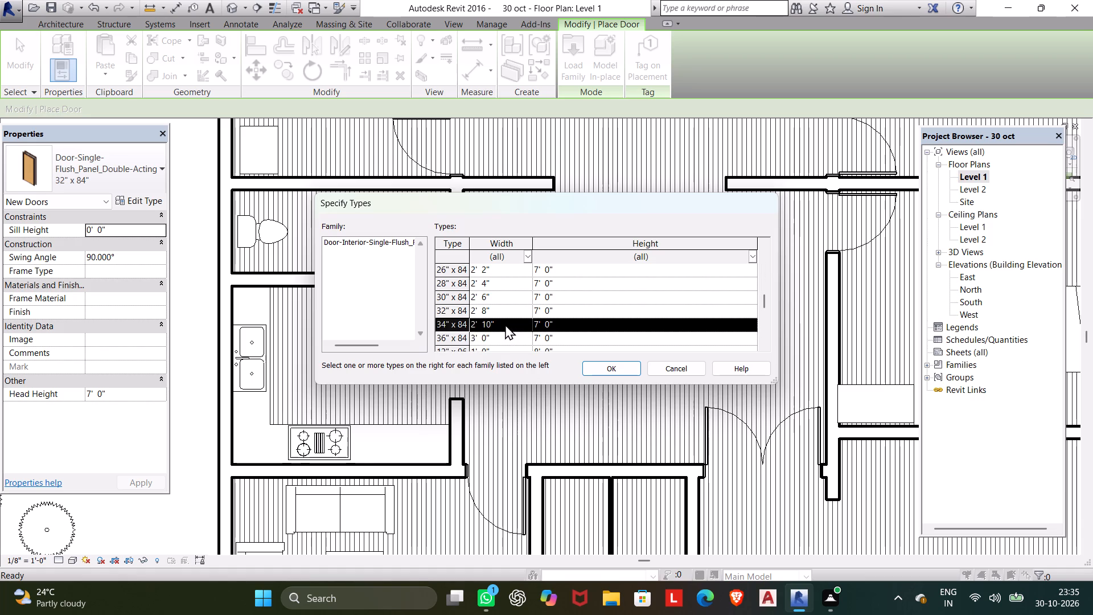
click(506, 301)
click(507, 313)
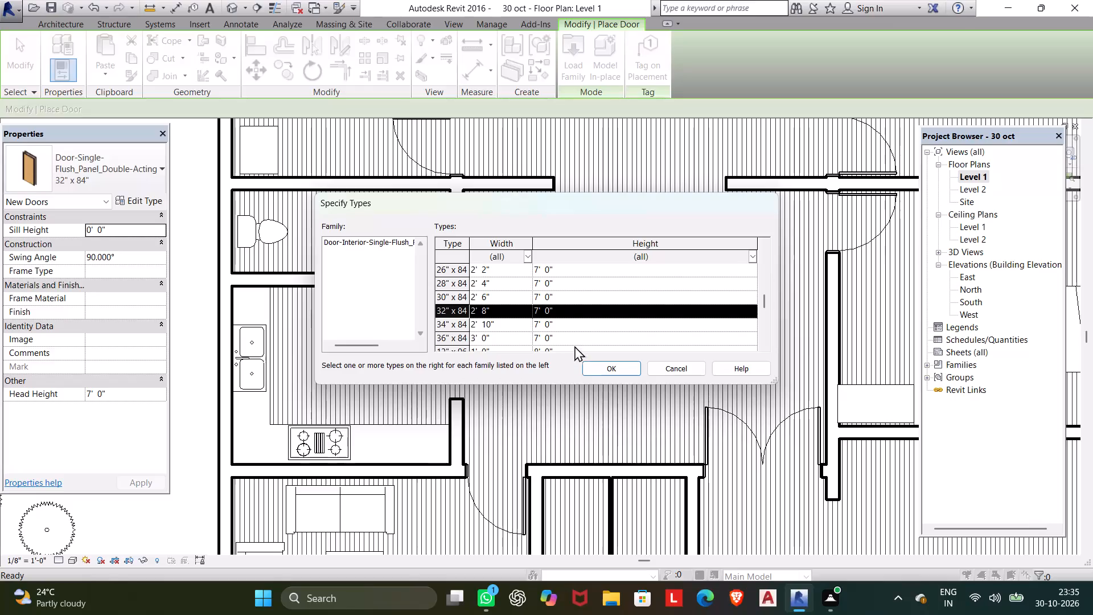
click(582, 364)
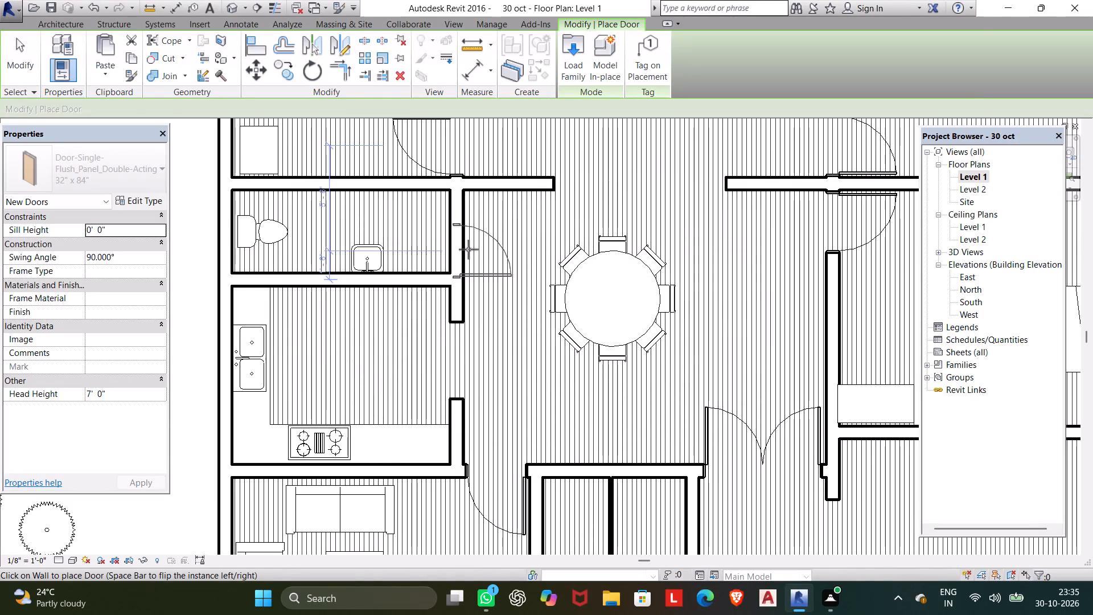
Place the 32" x 84" flush wood door in the west bathroom's east wall, swinging into the bathroom.
click(453, 225)
key(Escape)
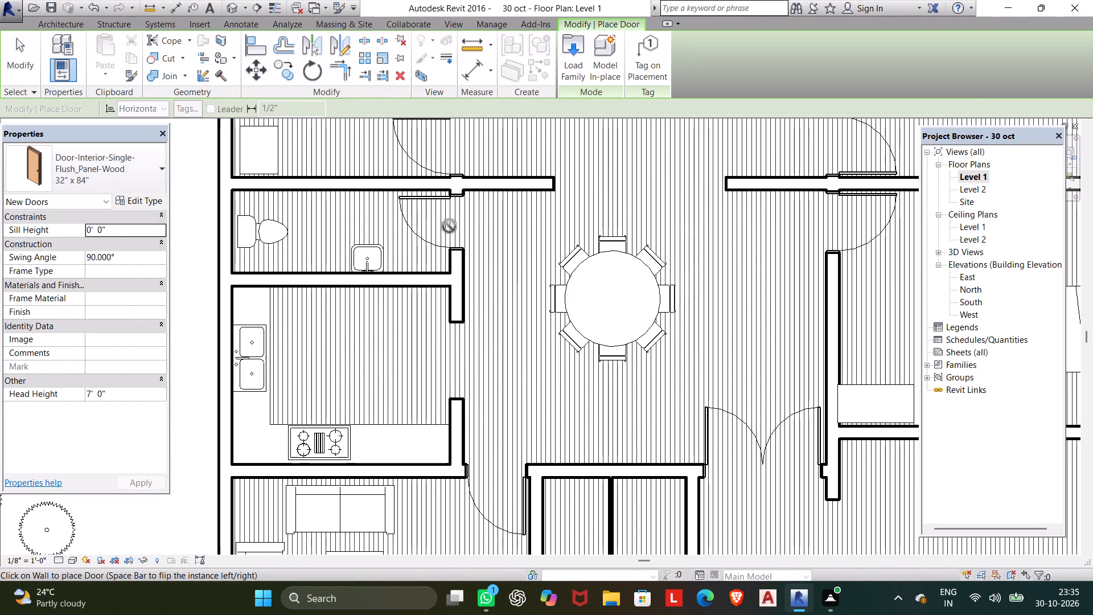
key(Escape)
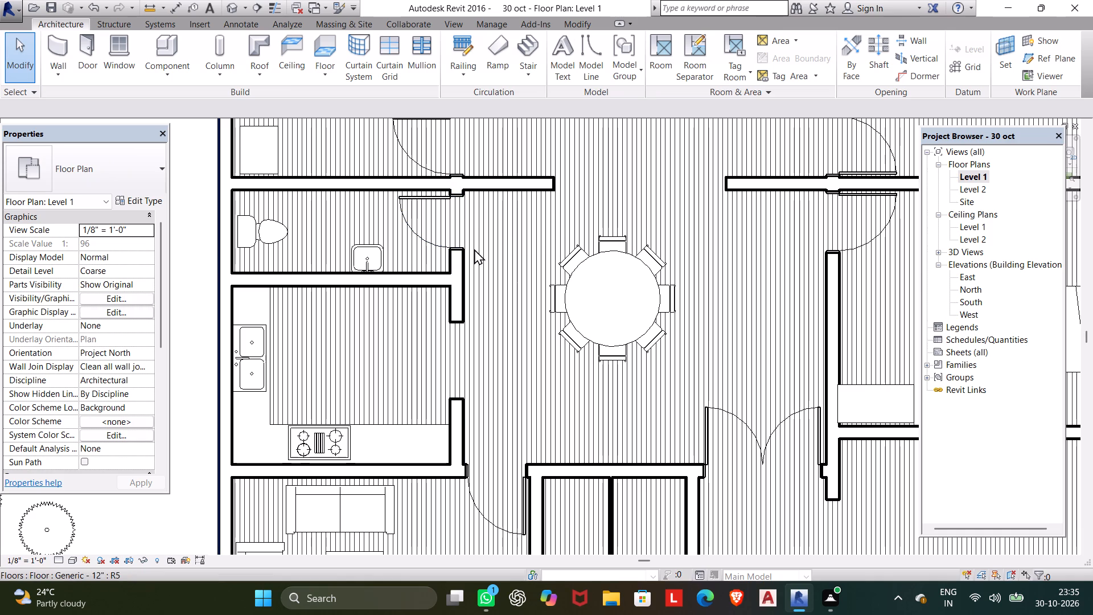
Load the TV - Flat Screen component family from the Furniture library.
scroll(488, 264, down, 1)
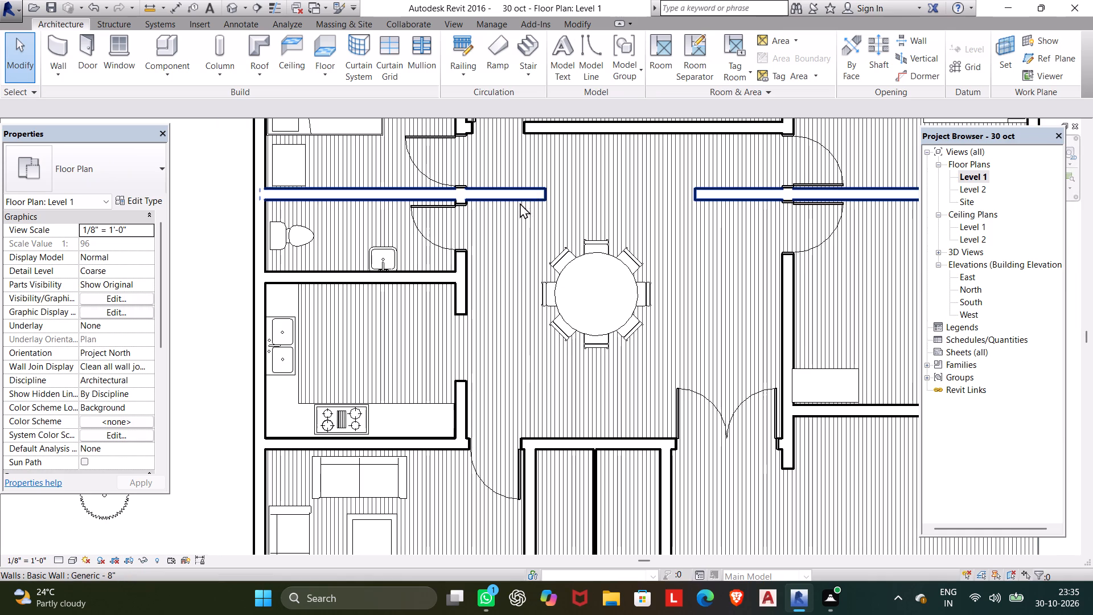
scroll(508, 211, down, 2)
middle_drag(515, 228, 491, 309)
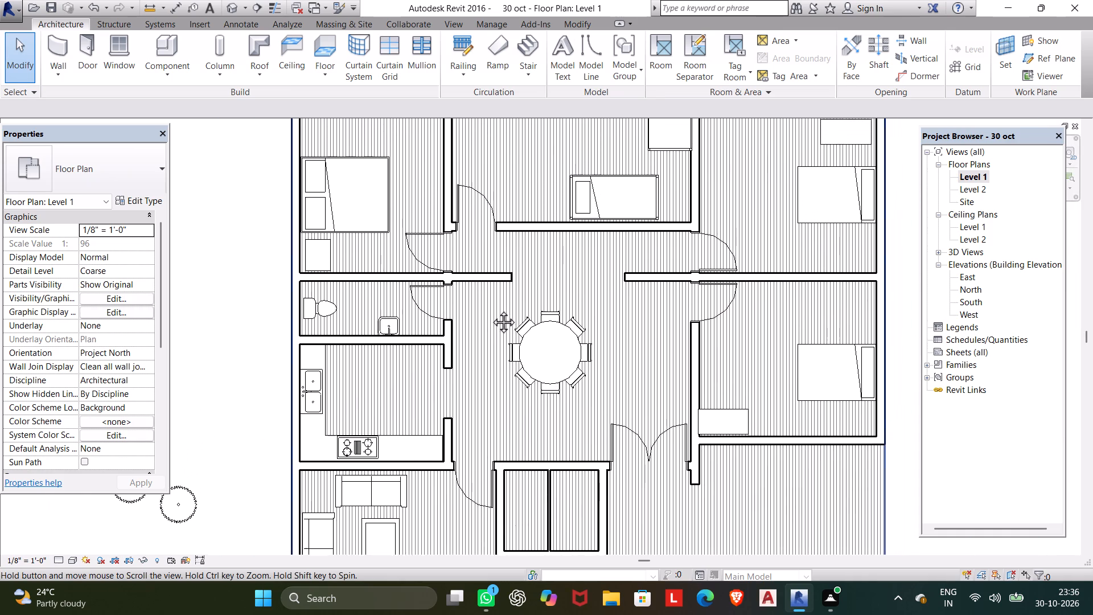
middle_drag(491, 309, 457, 390)
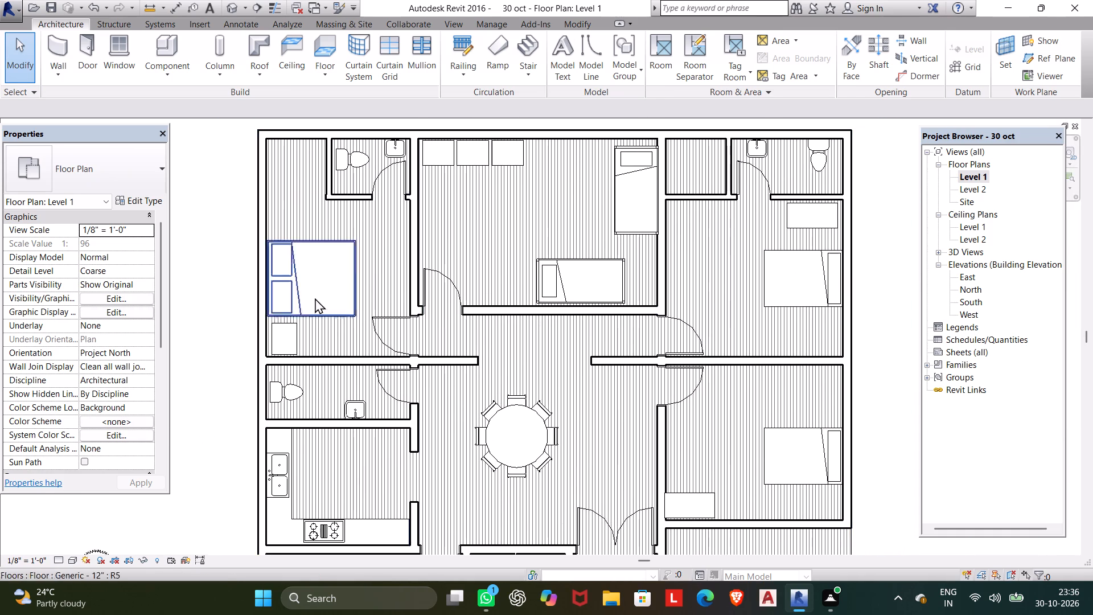
scroll(518, 211, down, 1)
middle_drag(517, 201, 502, 186)
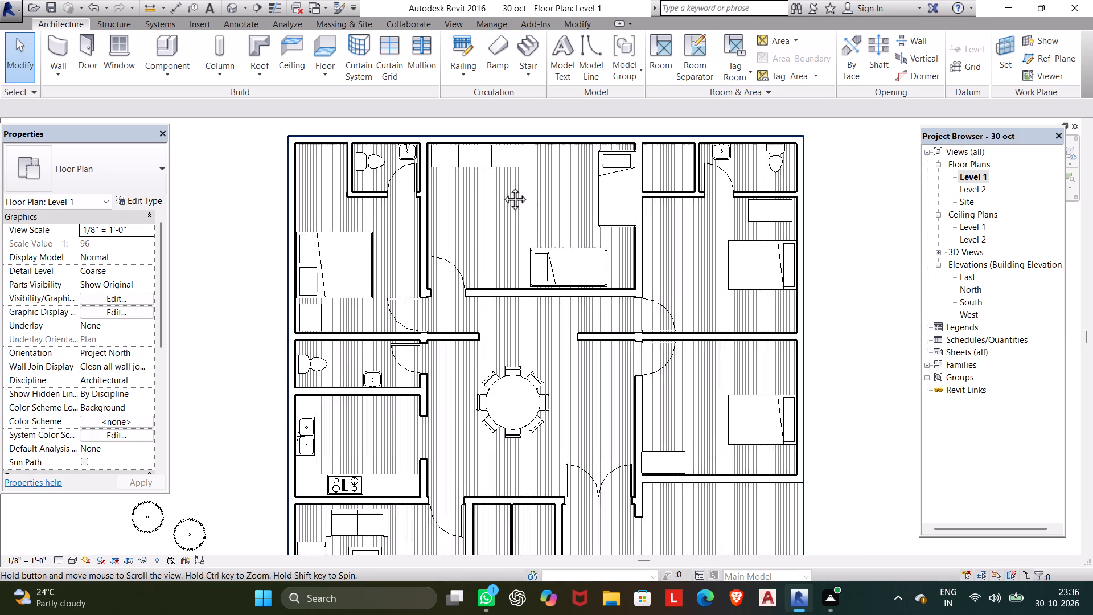
middle_drag(502, 186, 459, 217)
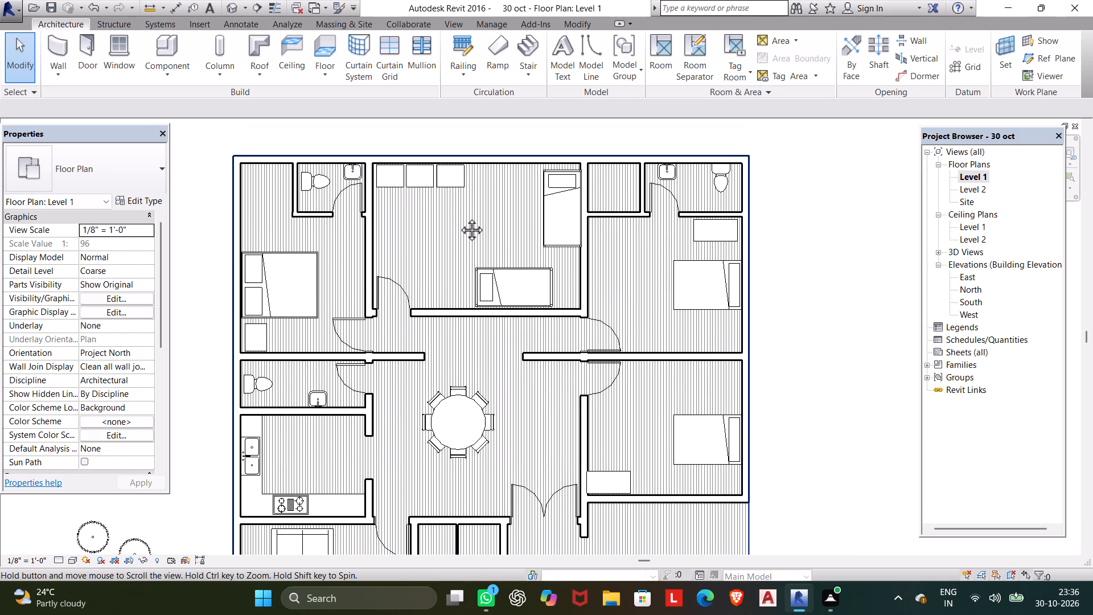
middle_drag(459, 217, 469, 204)
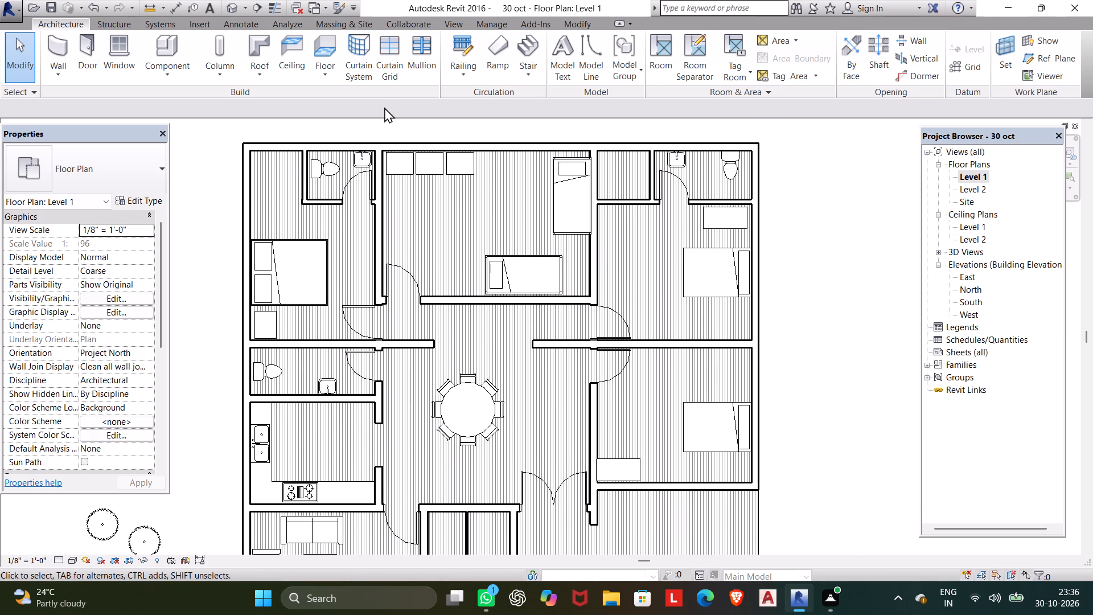
click(190, 44)
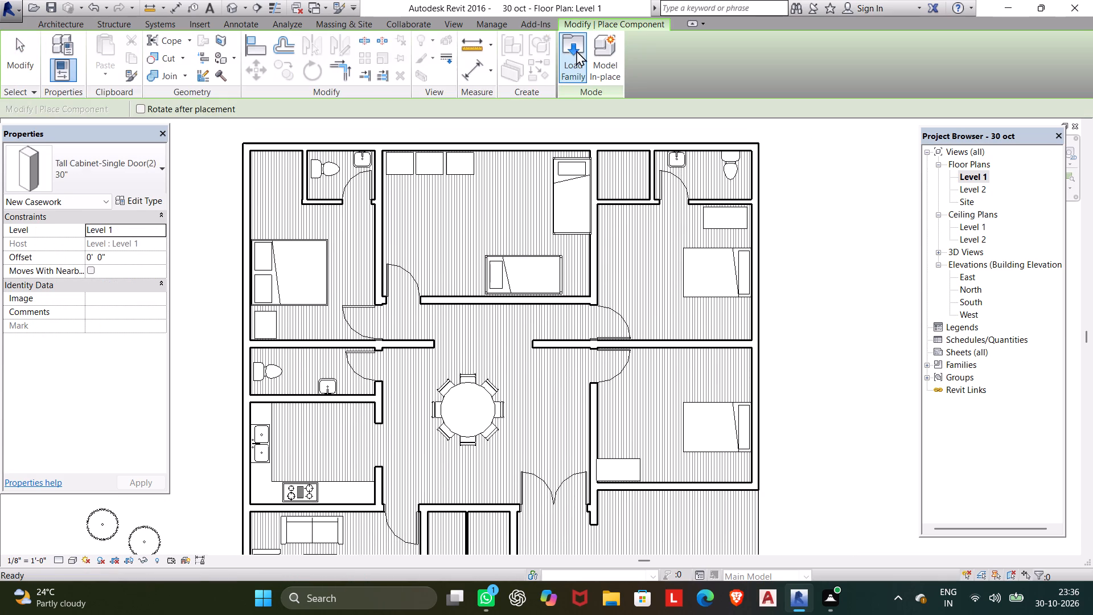
click(574, 50)
click(606, 364)
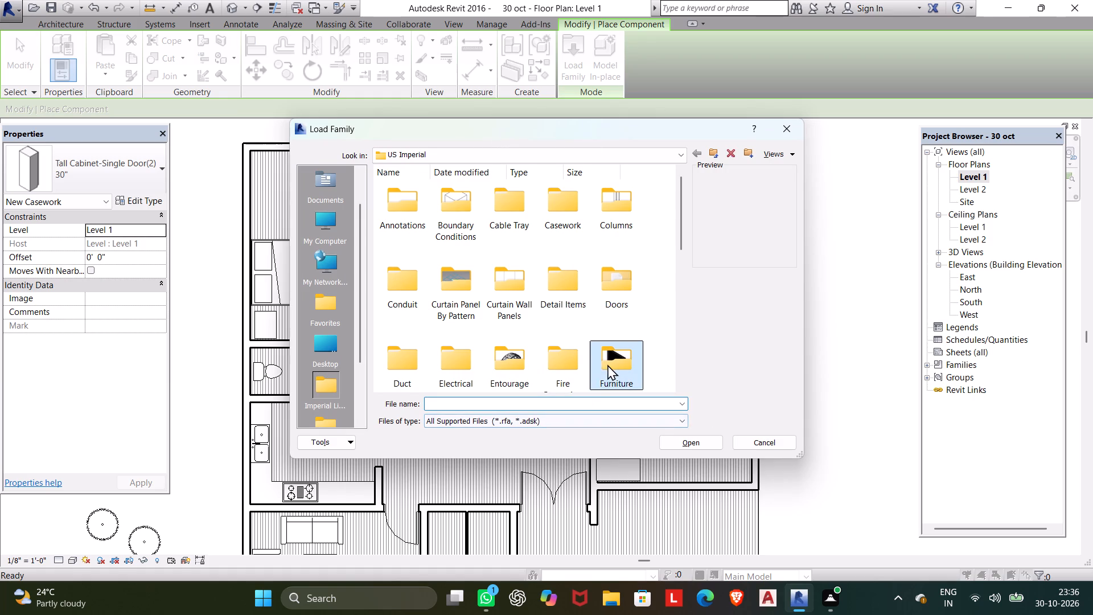
click(679, 442)
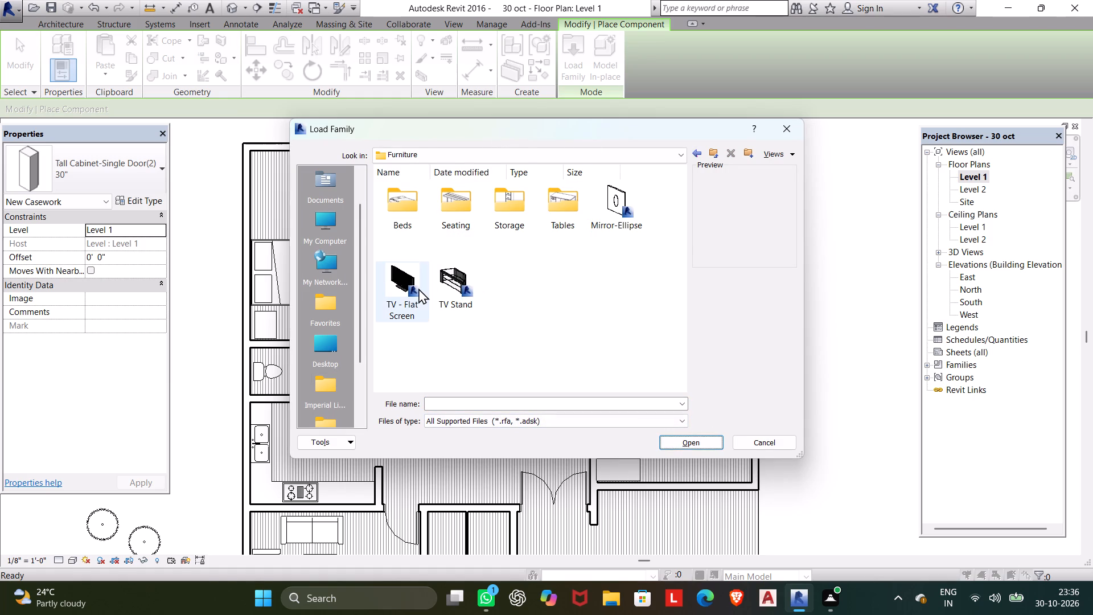
click(418, 288)
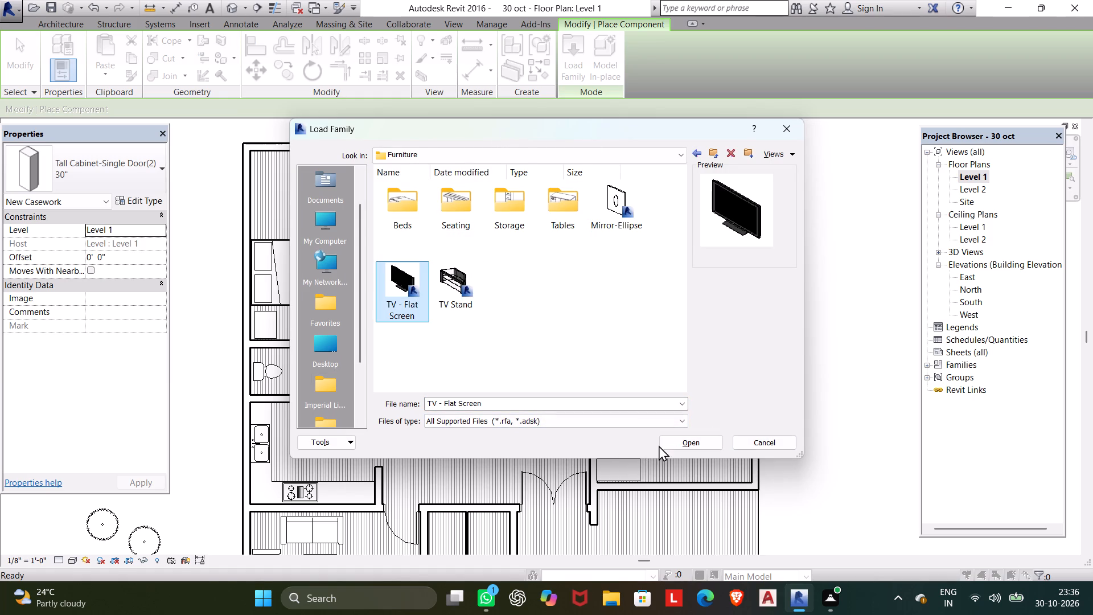
click(670, 441)
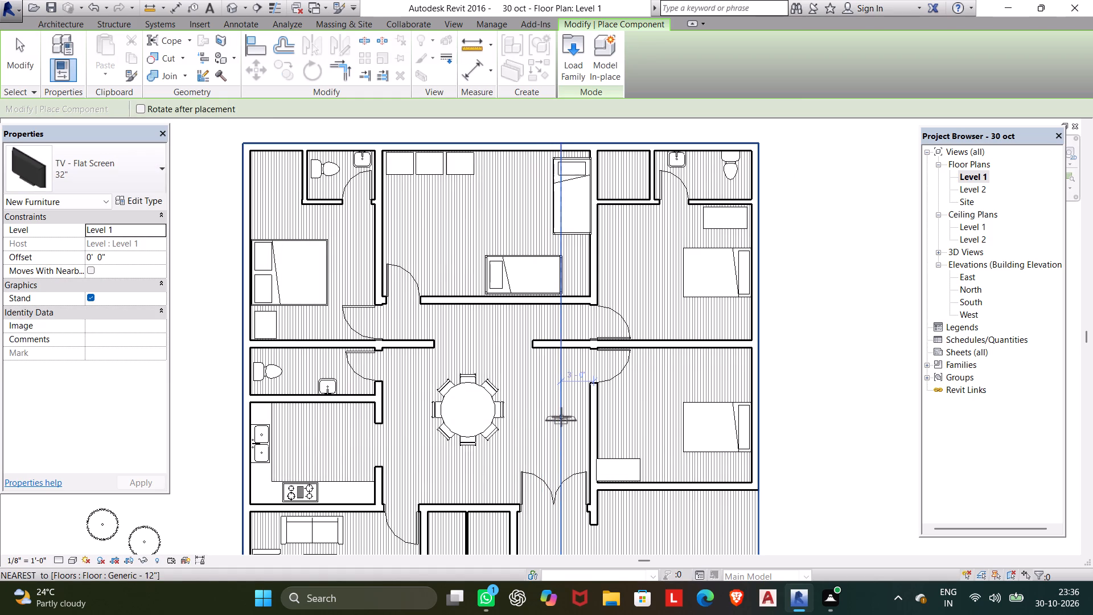
Place a 32" flat-screen TV in the dining area, between the round table and the east wall.
click(565, 417)
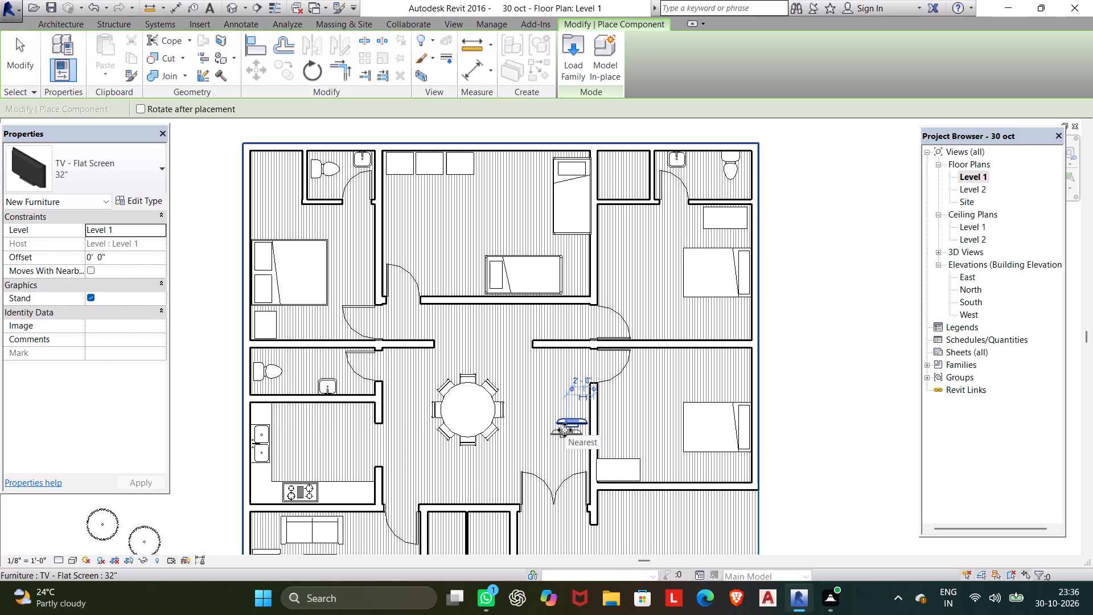
key(Escape)
key(Escape)
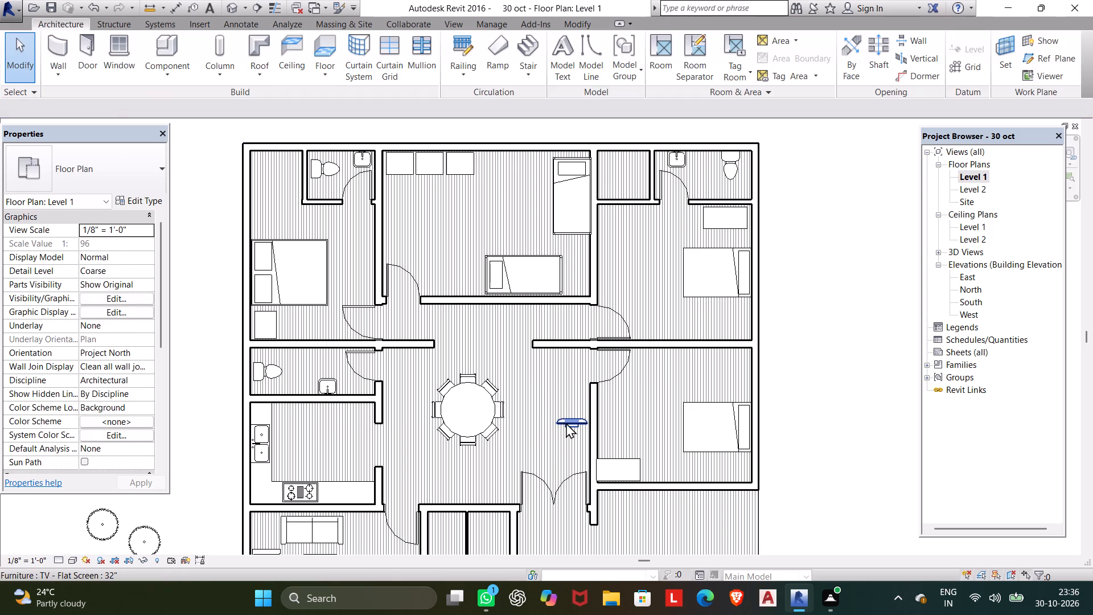
Rotate the TV 90 degrees and shift it east against the dining area's east wall.
click(566, 423)
key(space)
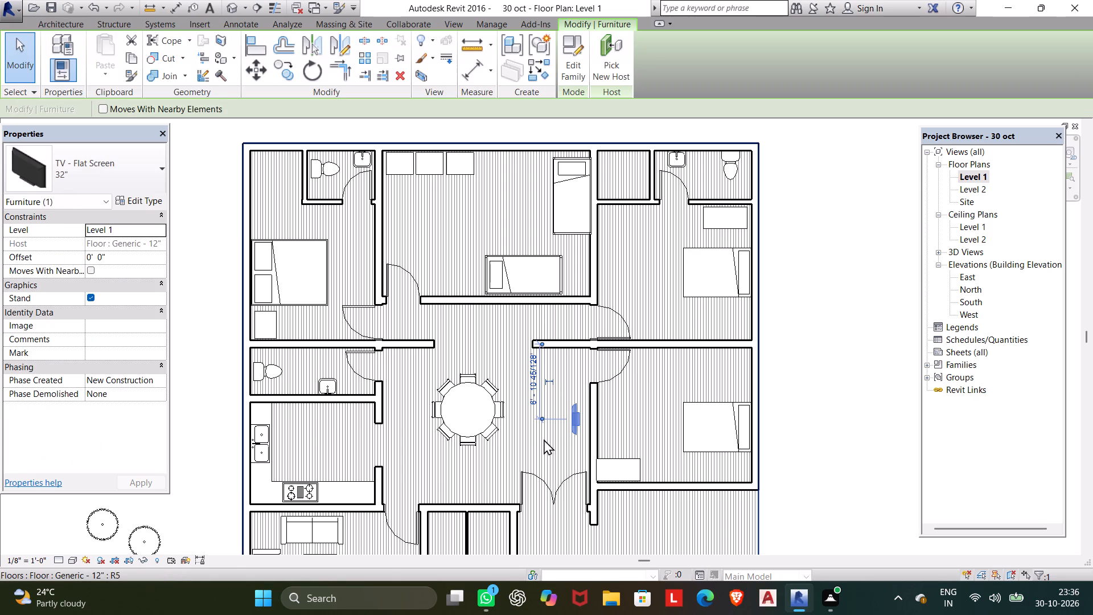
key(Right)
key(Right)
key(Right)
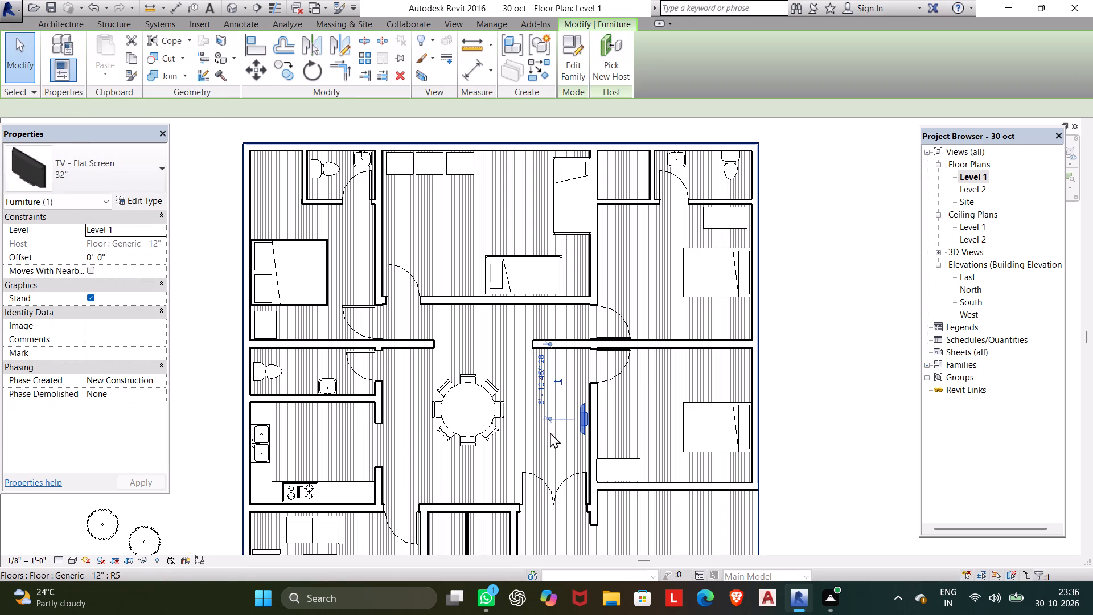
key(Right)
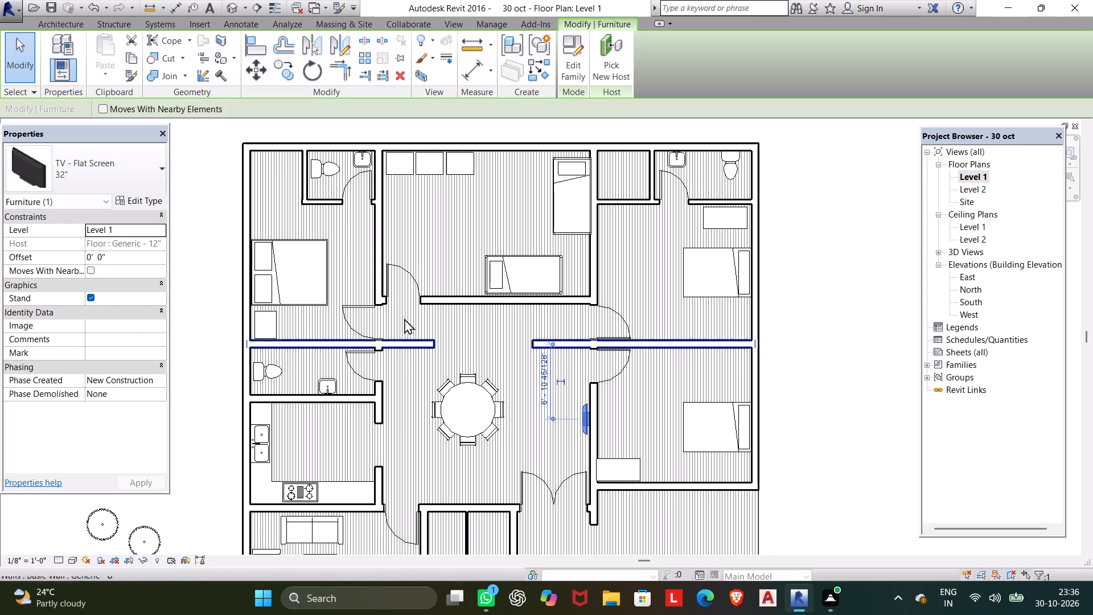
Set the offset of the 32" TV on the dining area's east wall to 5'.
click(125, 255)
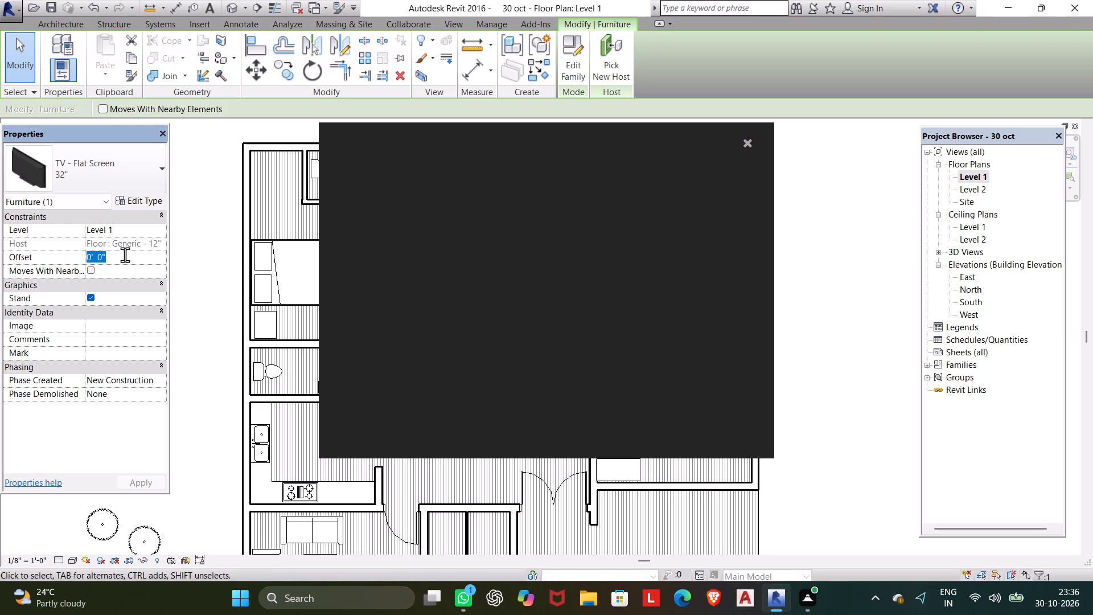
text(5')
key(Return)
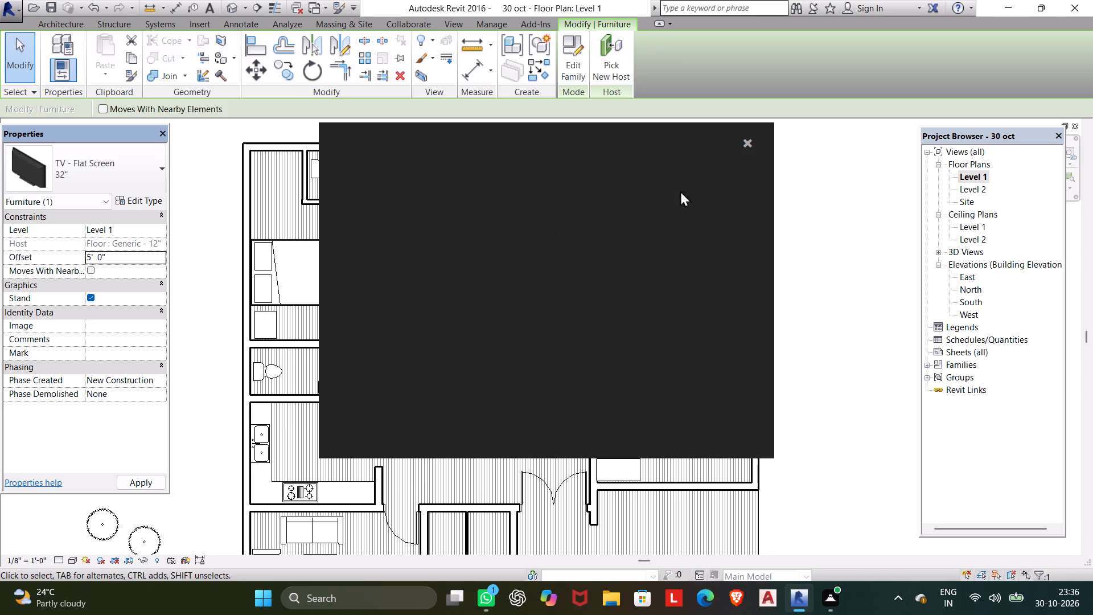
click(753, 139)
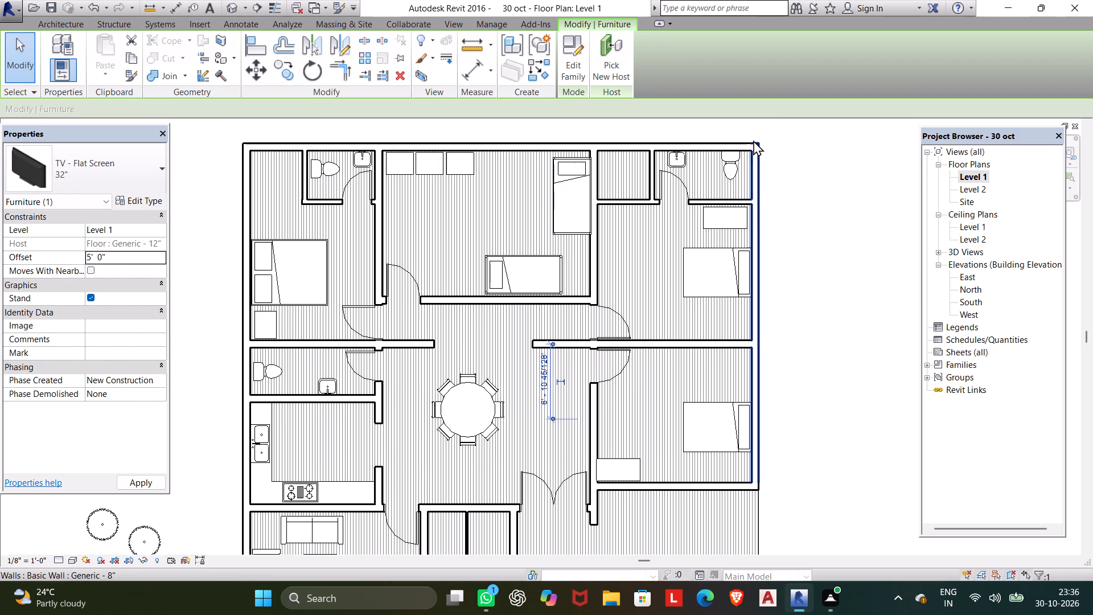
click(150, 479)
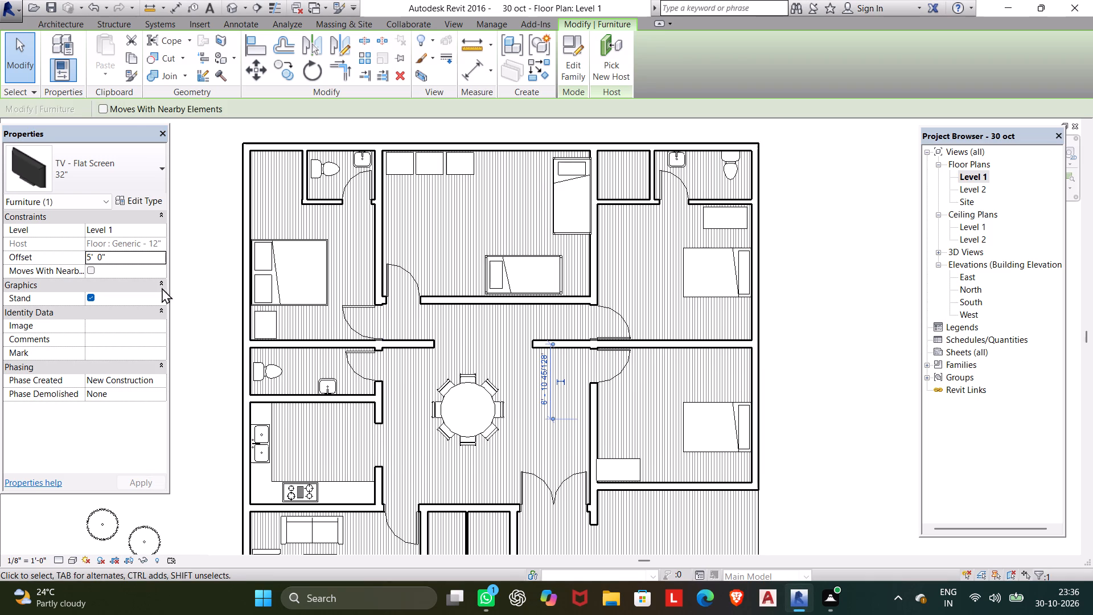
In the 3D view, rotate the TV 180 degrees so its screen faces the dining area.
click(228, 11)
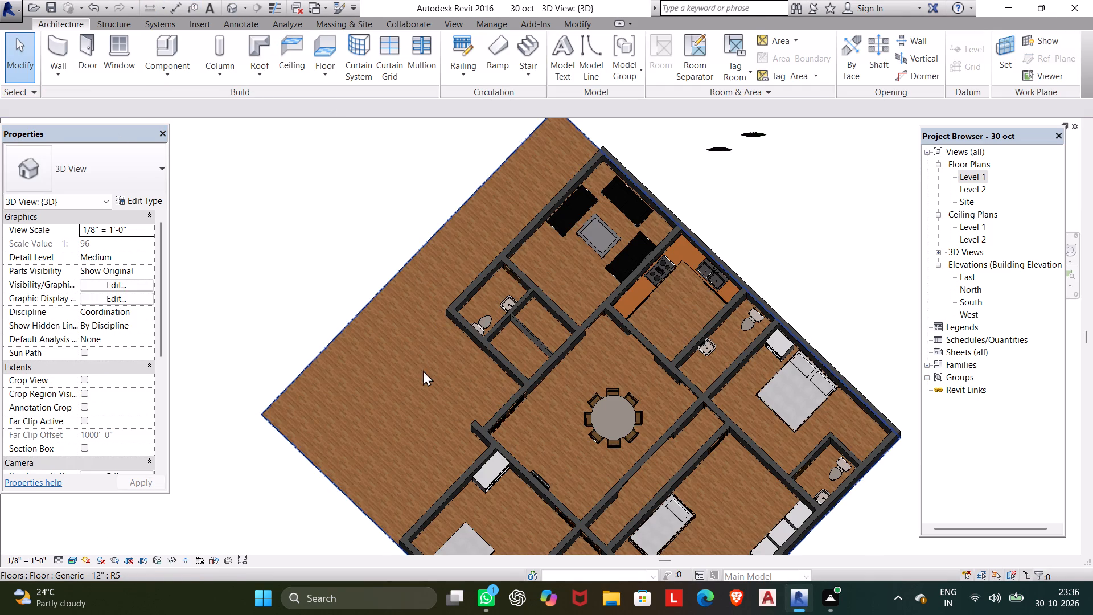
shift+middle_drag(433, 370, 734, 438)
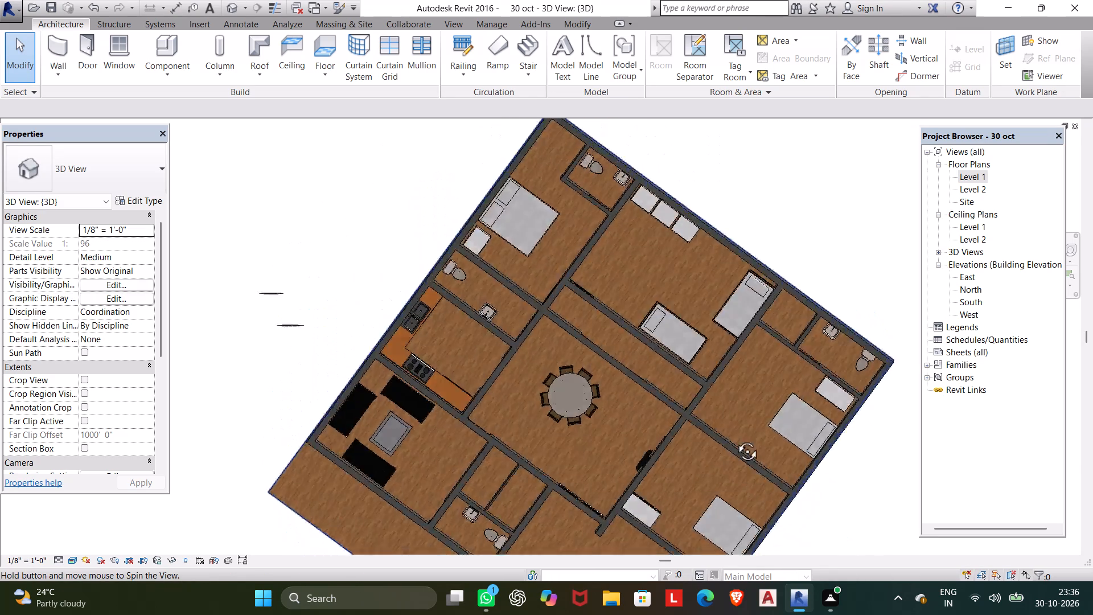
shift+middle_drag(734, 438, 900, 251)
scroll(587, 371, up, 2)
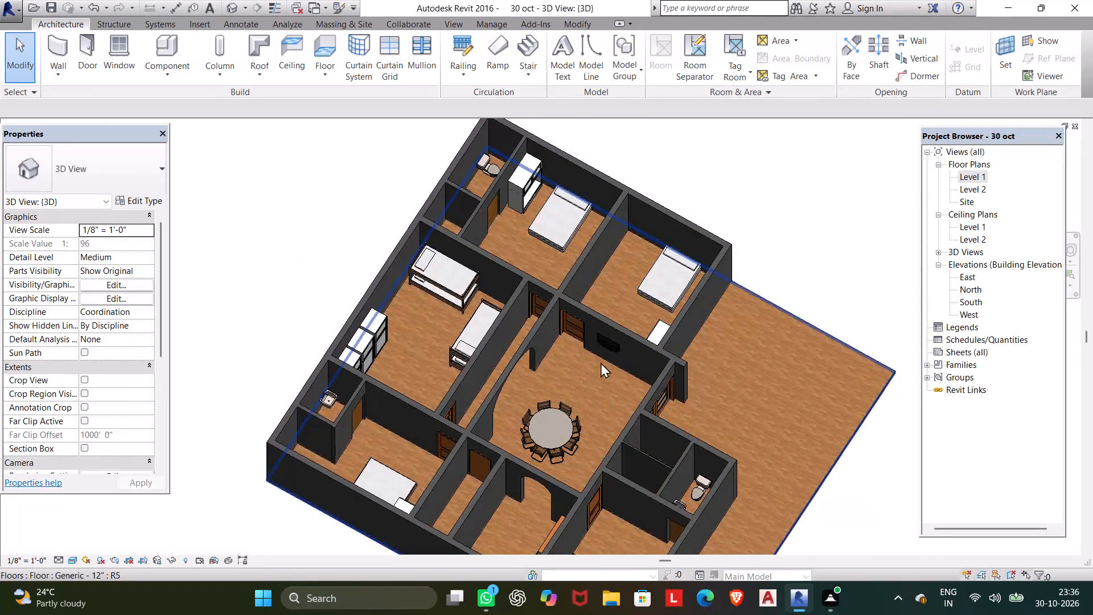
scroll(601, 362, up, 6)
click(615, 323)
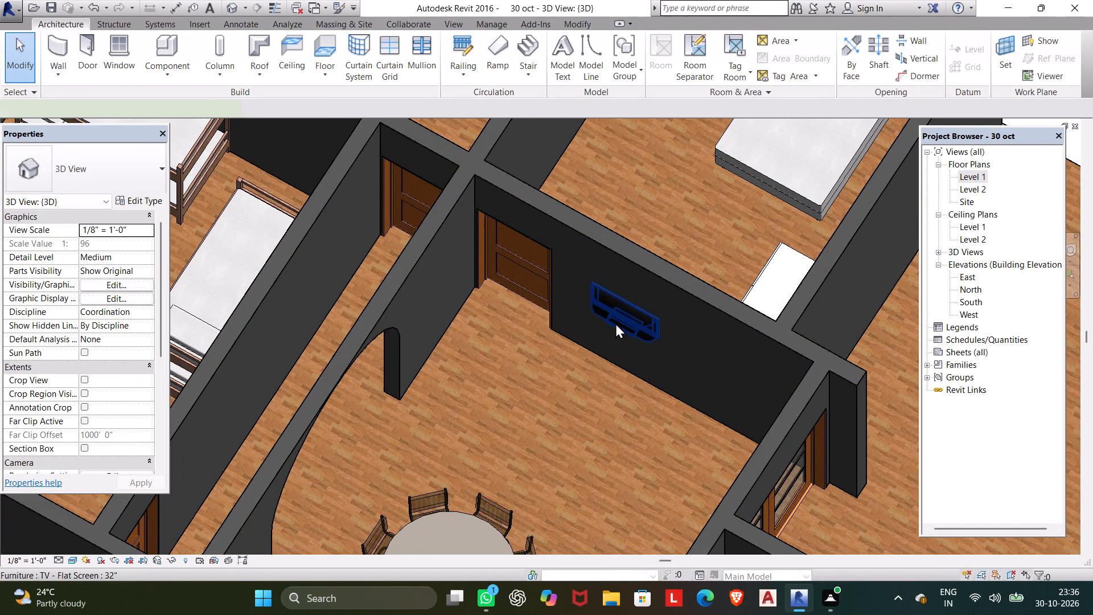
key(space)
key(space)
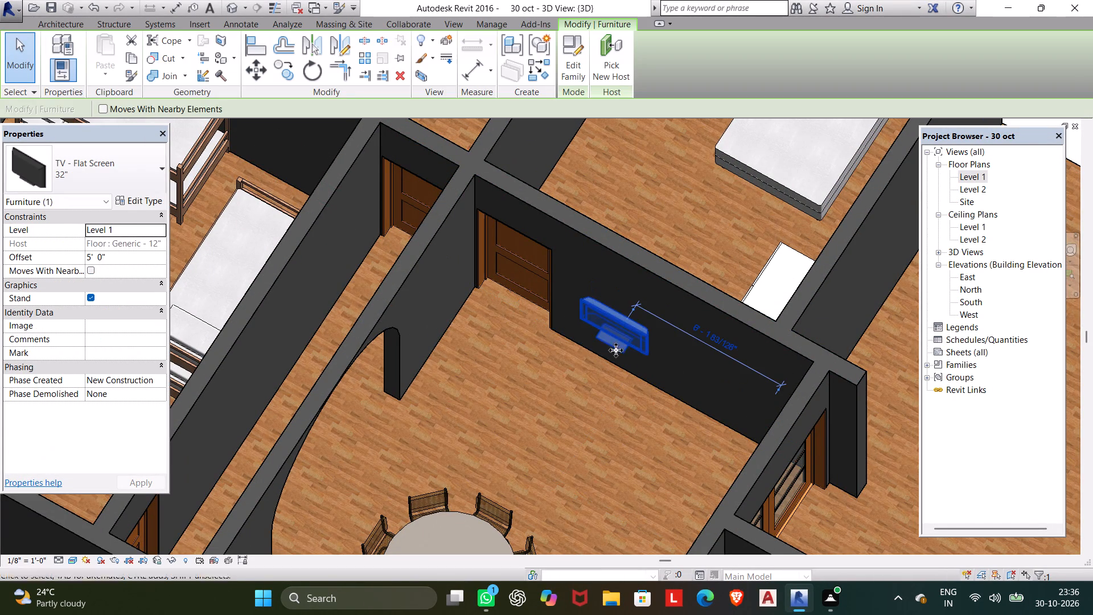
key(Escape)
Raise the dining-area TV by setting its offset to 6'.
scroll(615, 327, up, 5)
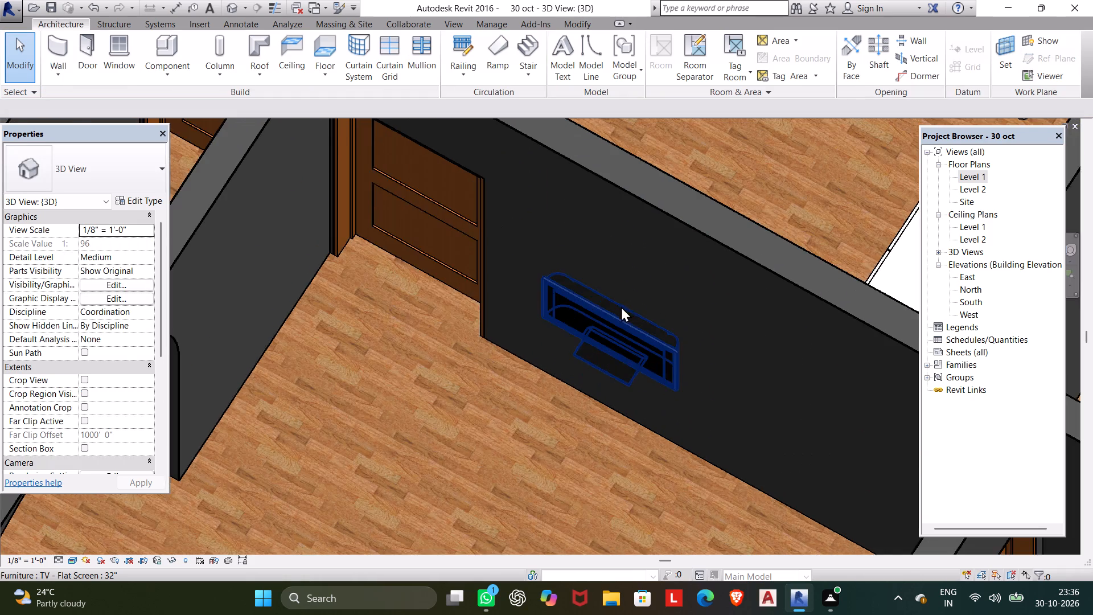
scroll(621, 306, up, 5)
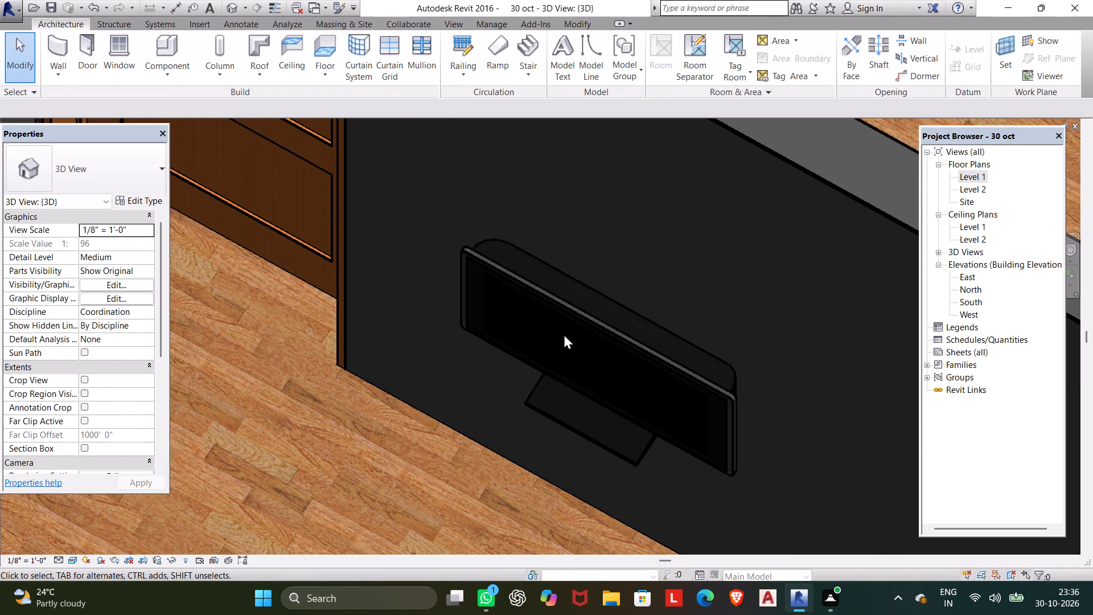
scroll(564, 334, up, 1)
click(564, 315)
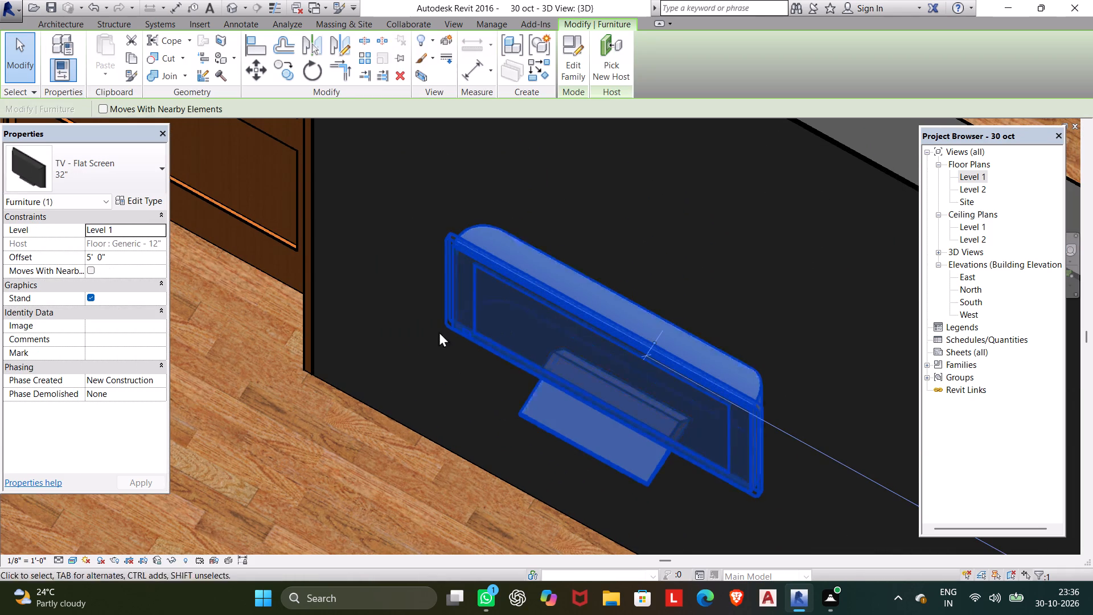
click(113, 257)
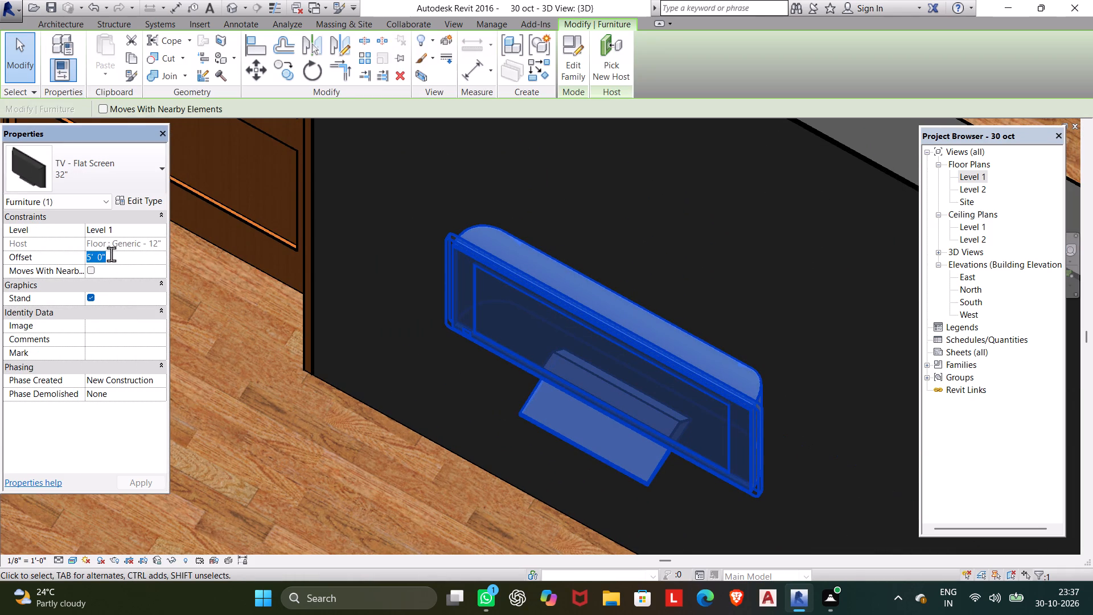
text(6')
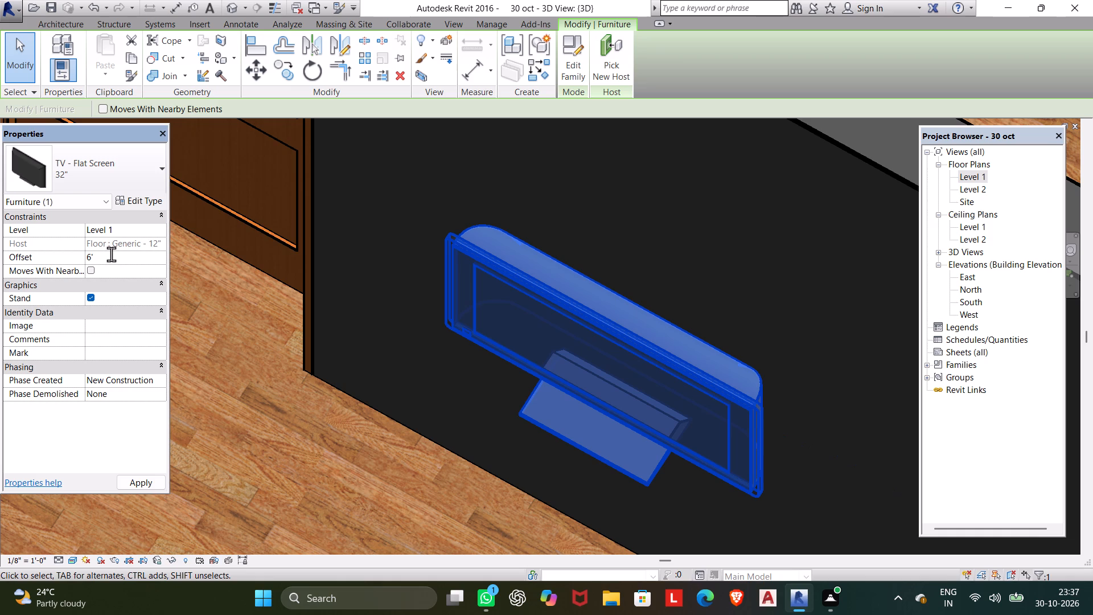
key(Return)
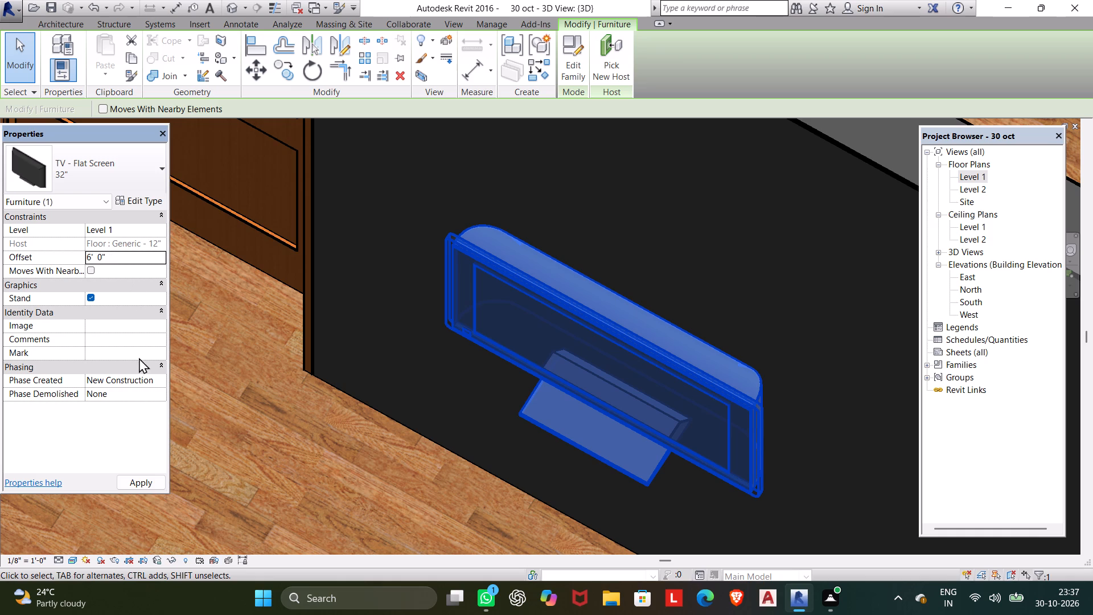
click(142, 488)
scroll(176, 435, down, 3)
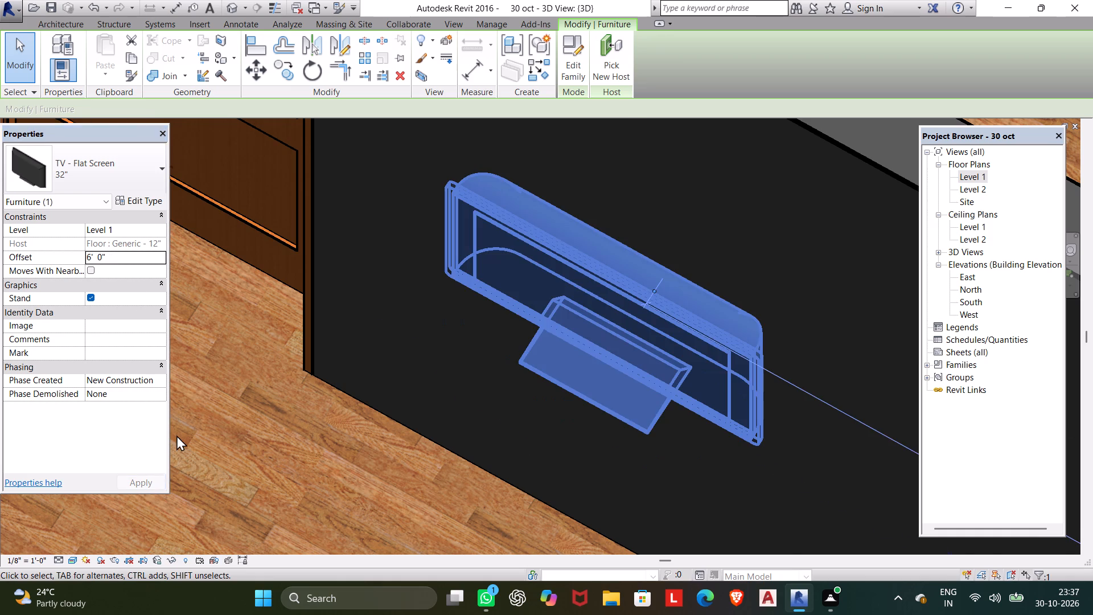
scroll(176, 435, down, 6)
key(Escape)
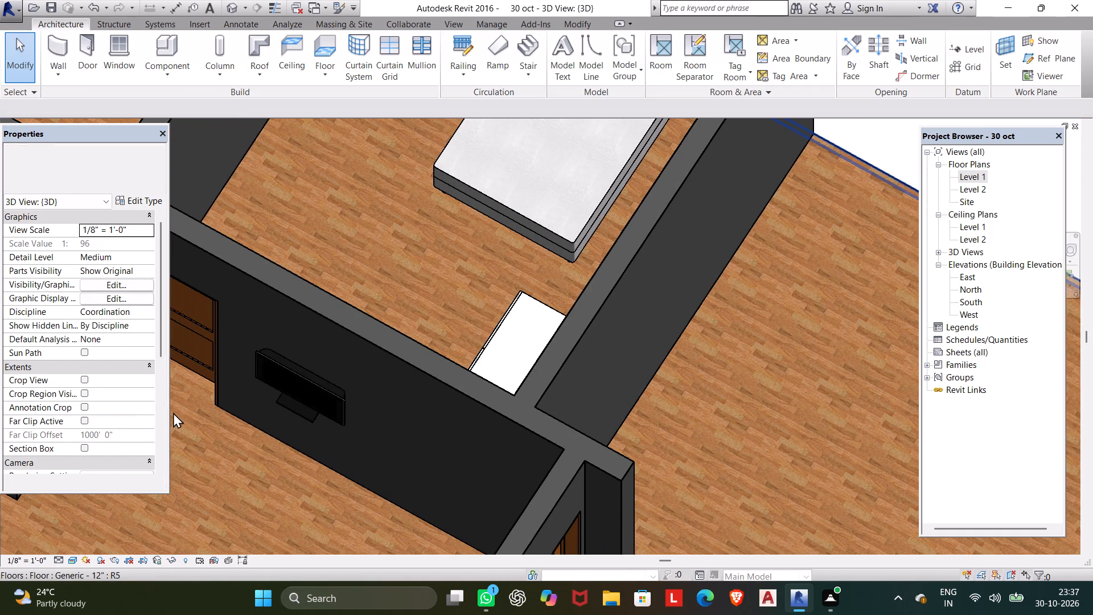
Delete the Soffit - 1/2" GWB & Metal Stud wall dividing the small room between the dining area and the south bathroom.
scroll(172, 412, down, 2)
middle_drag(181, 403, 525, 251)
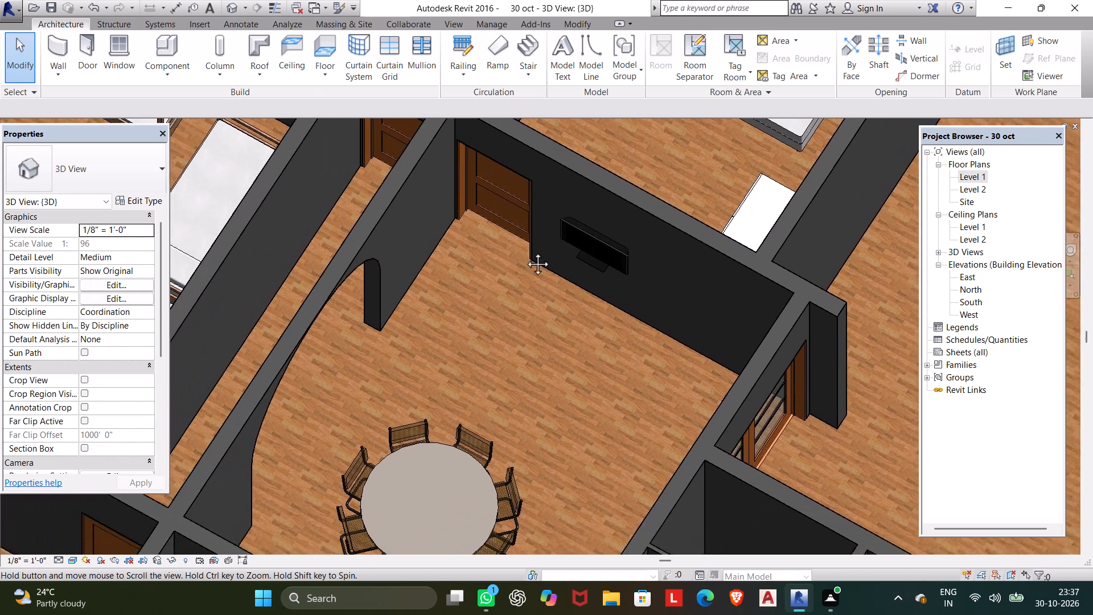
middle_drag(525, 251, 634, 207)
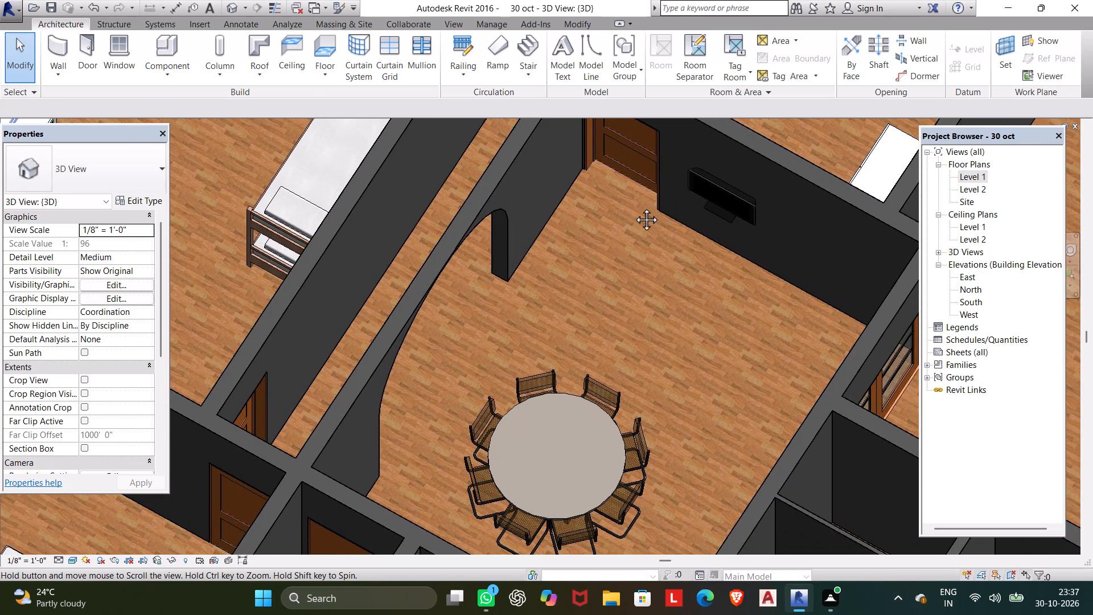
middle_drag(634, 207, 693, 203)
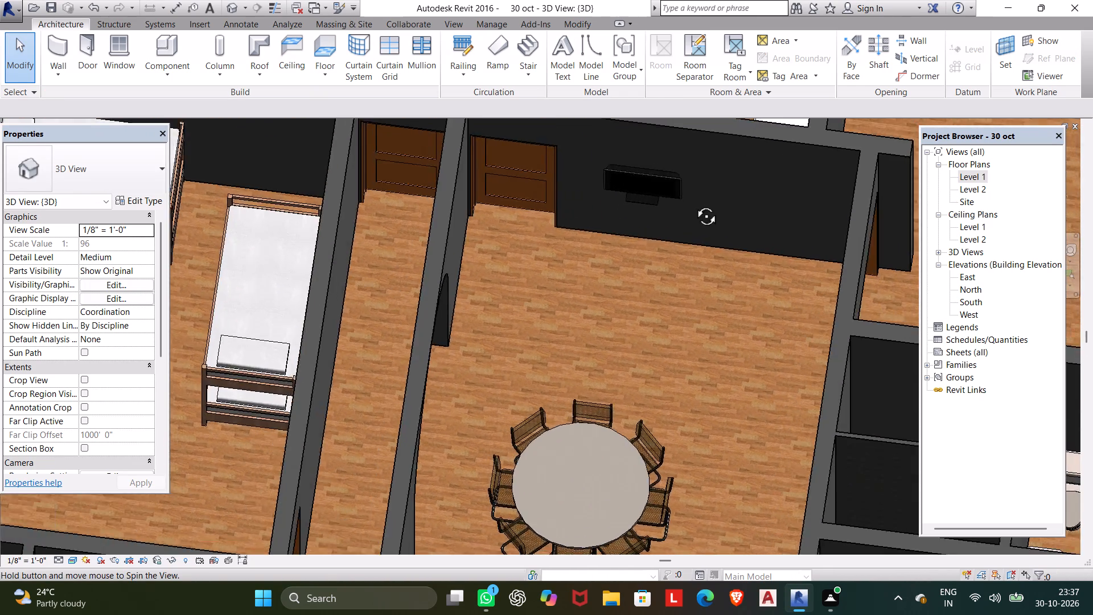
middle_drag(693, 203, 722, 138)
scroll(704, 164, down, 4)
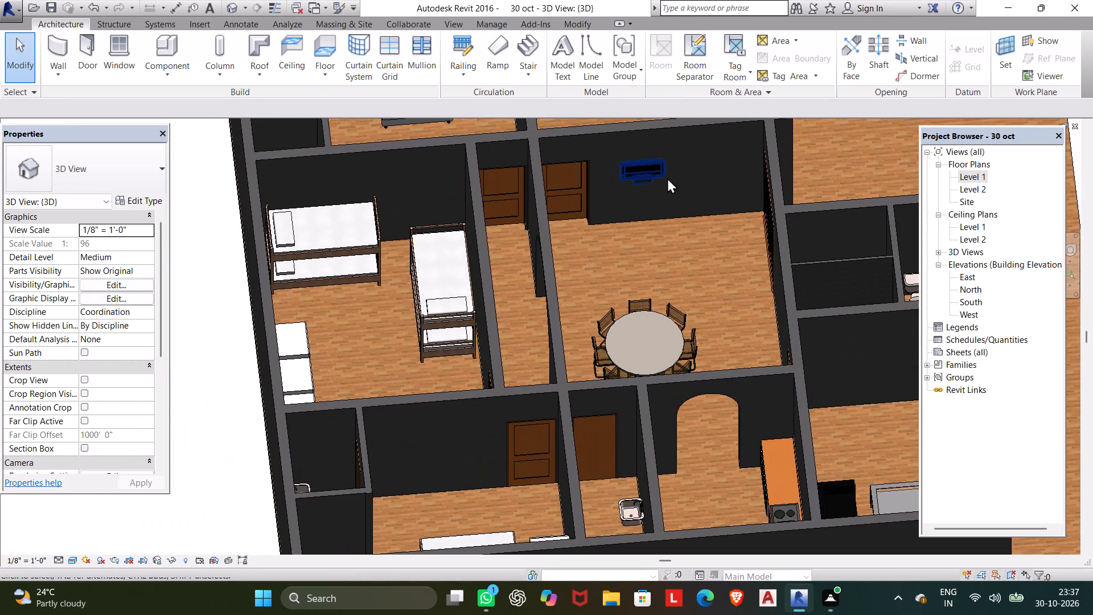
scroll(655, 178, down, 2)
middle_drag(655, 179, 631, 179)
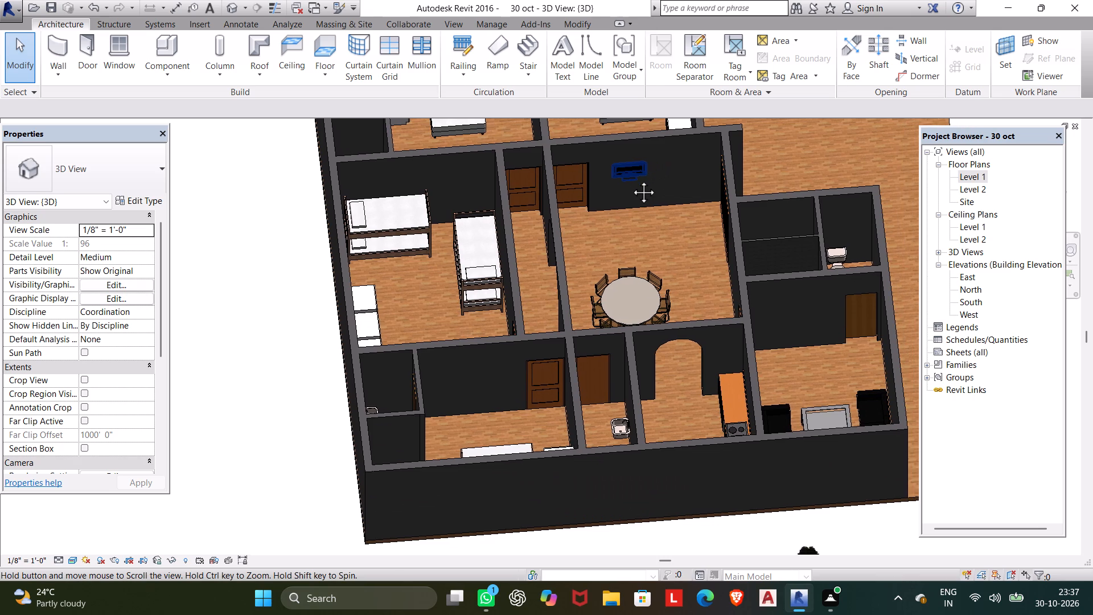
middle_drag(631, 179, 582, 239)
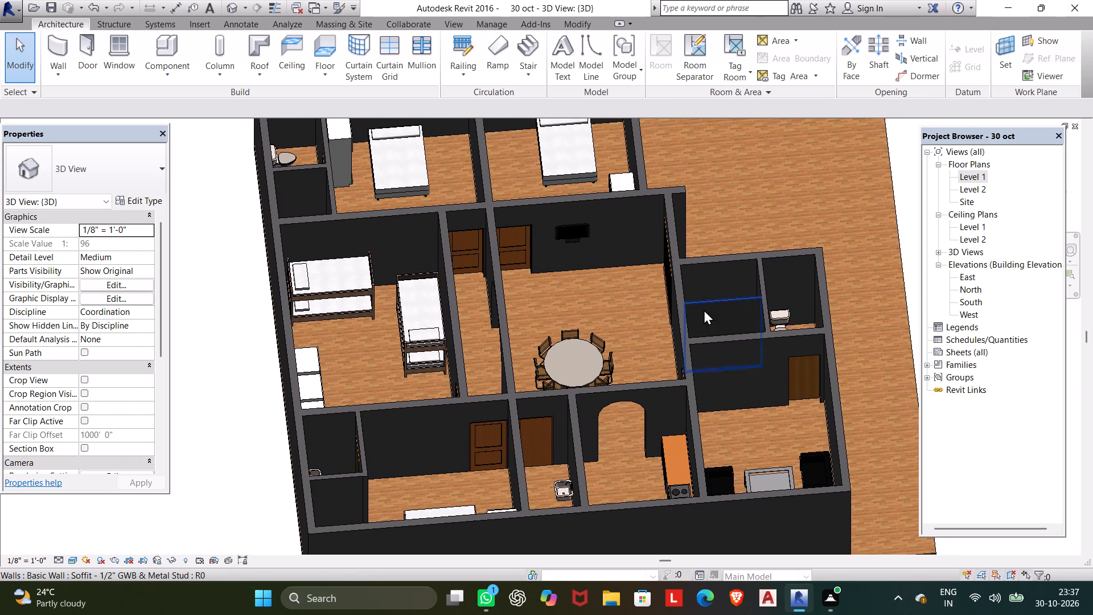
click(710, 304)
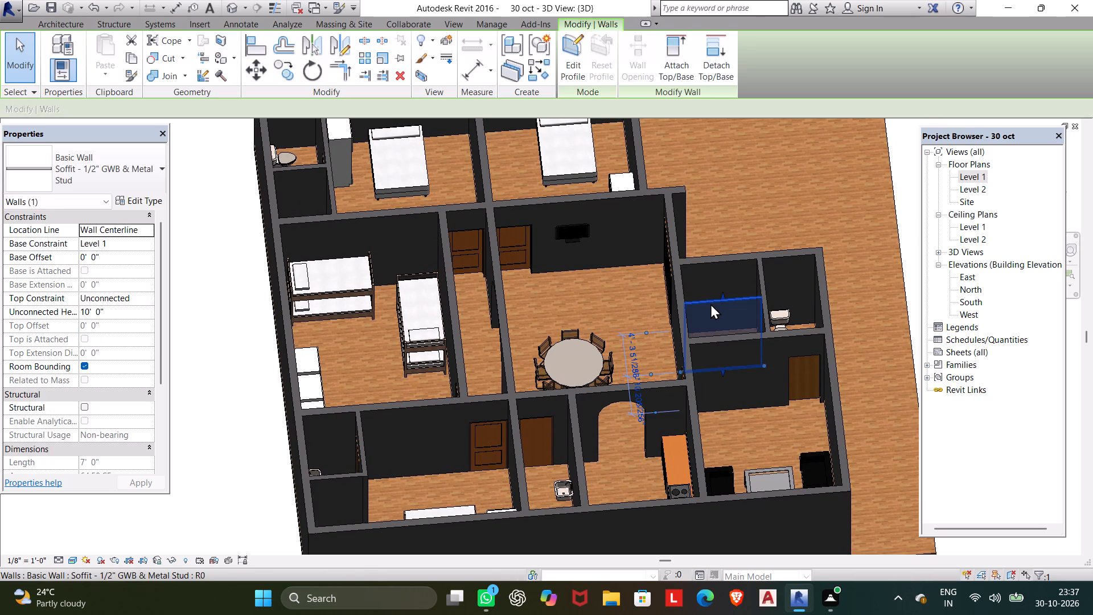
key(Delete)
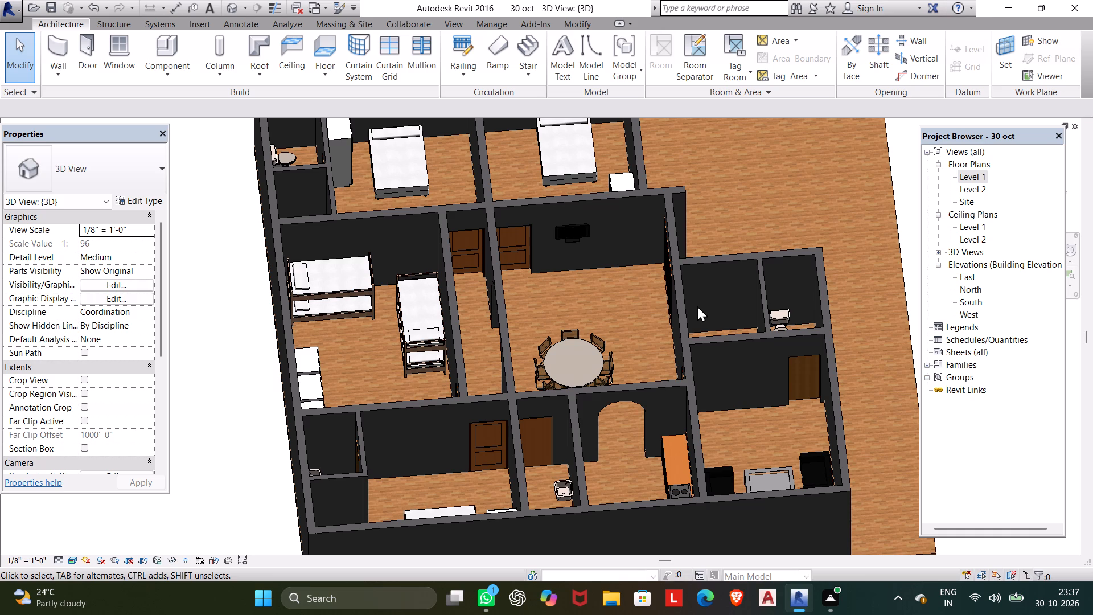
Open the Level 1 floor plan at the house's south end and the two trees outside its west wall.
scroll(712, 407, down, 3)
middle_drag(720, 382, 722, 364)
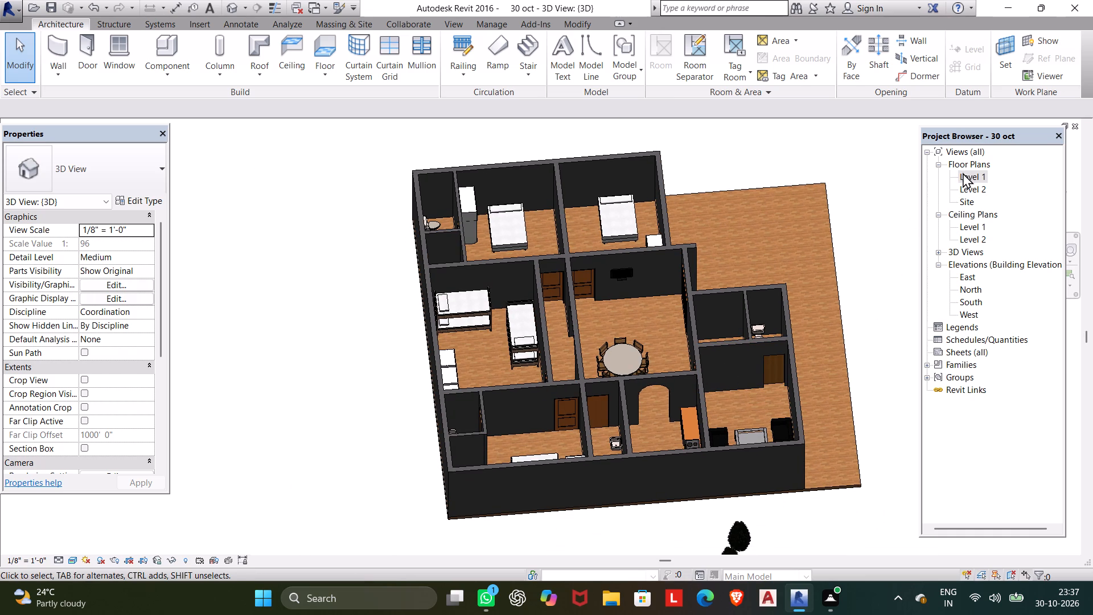
double_click(963, 173)
scroll(875, 258, down, 2)
middle_drag(875, 254, 870, 137)
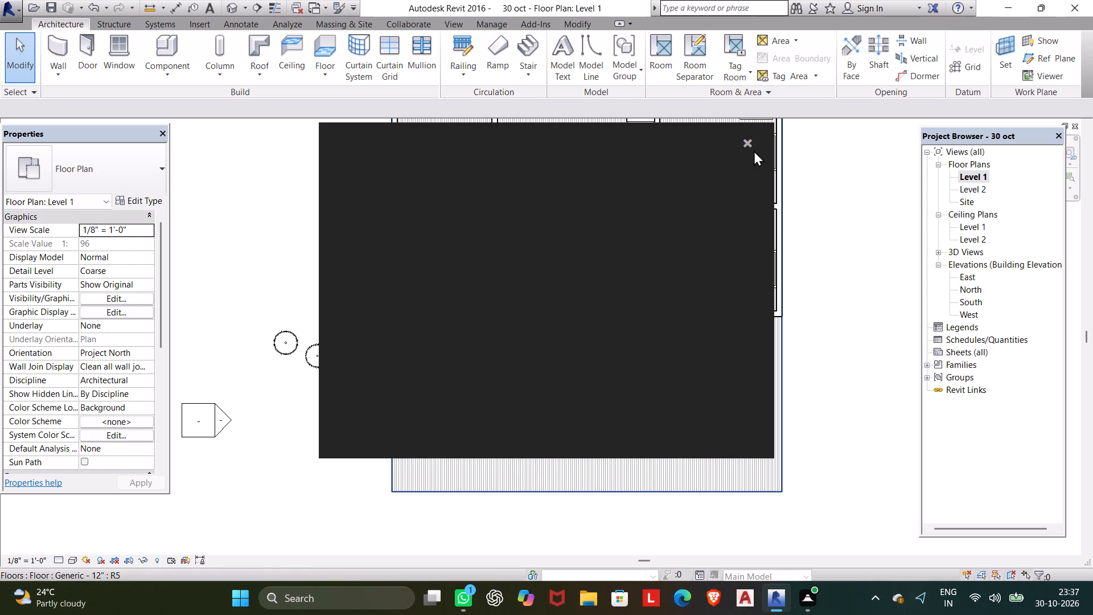
click(750, 146)
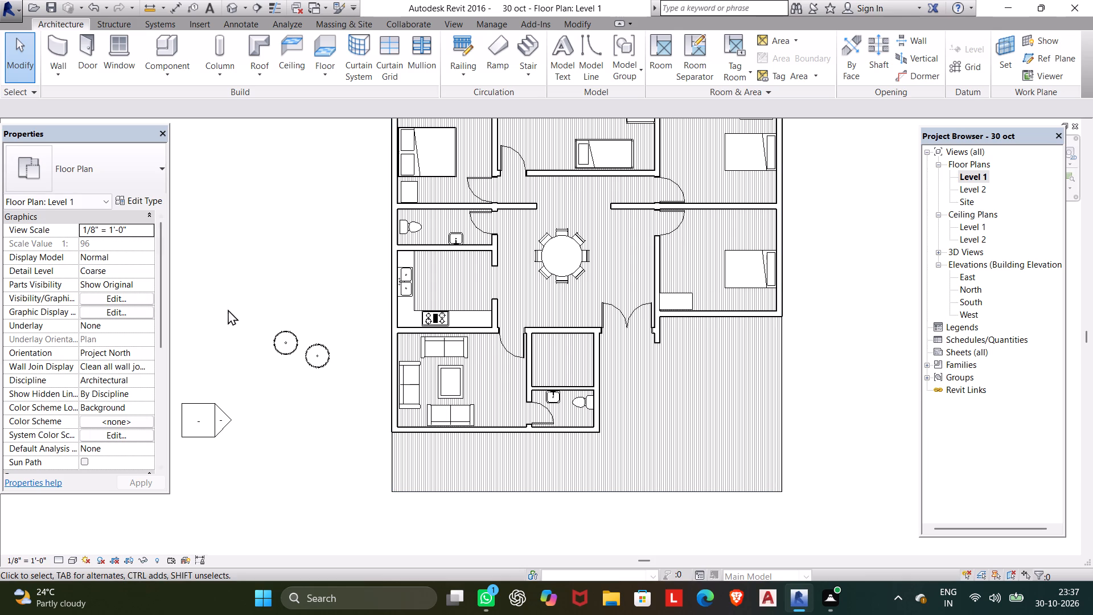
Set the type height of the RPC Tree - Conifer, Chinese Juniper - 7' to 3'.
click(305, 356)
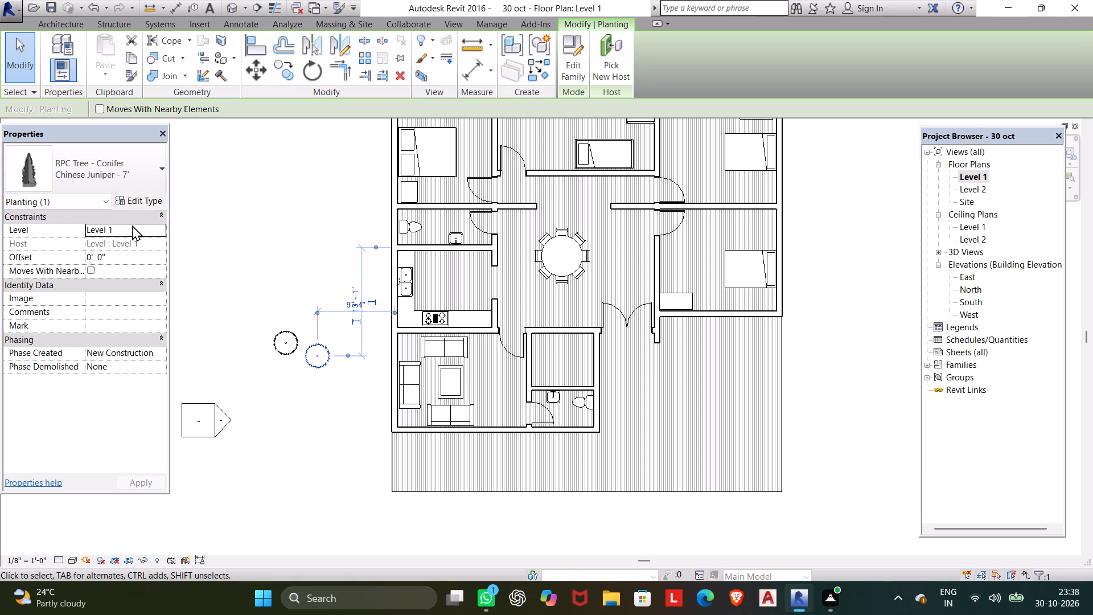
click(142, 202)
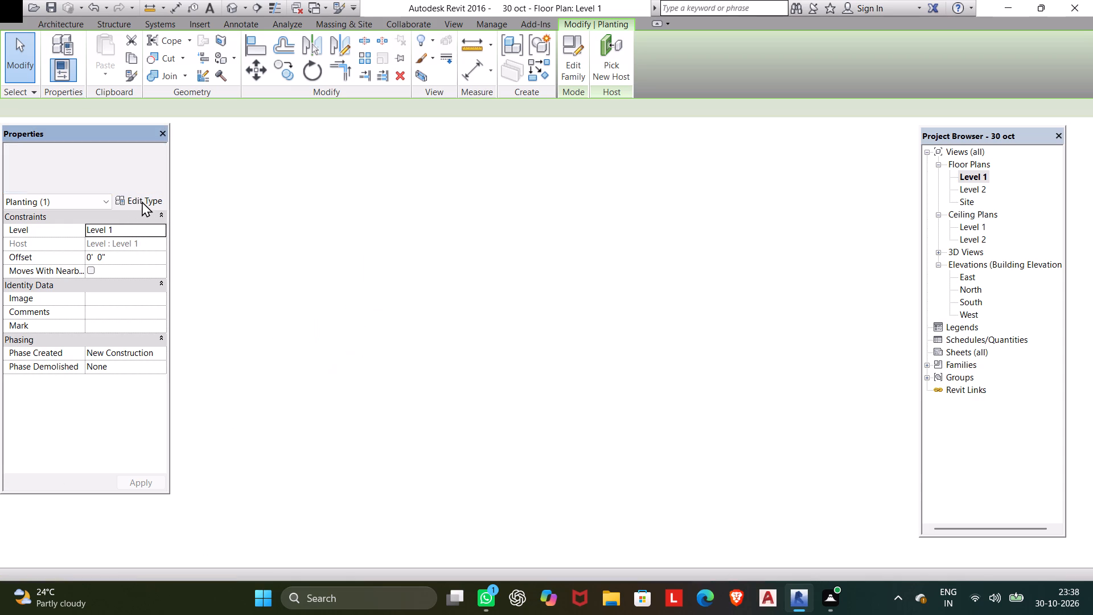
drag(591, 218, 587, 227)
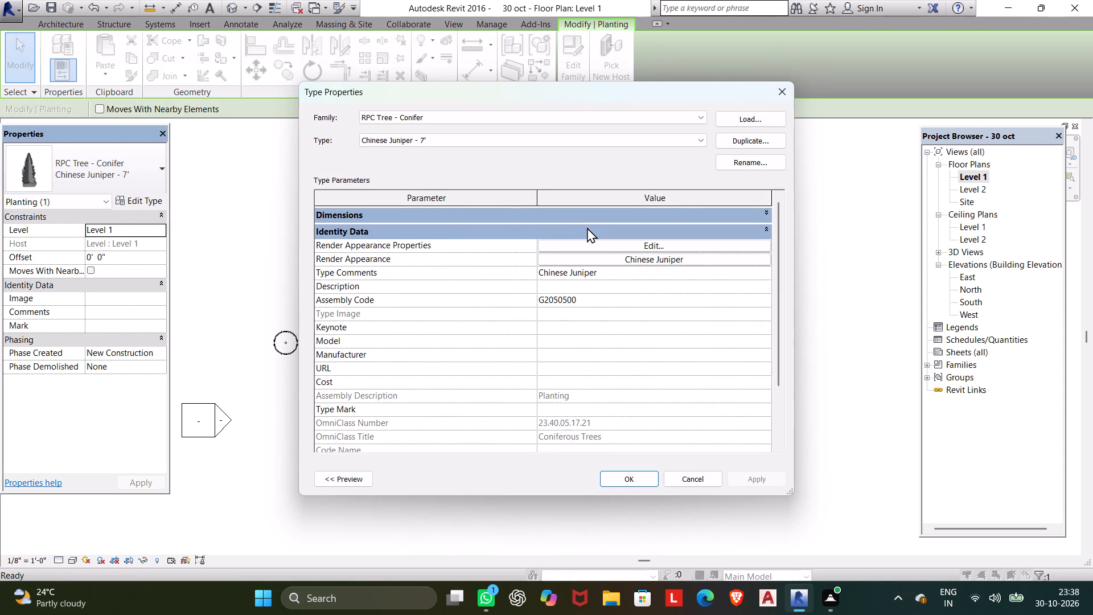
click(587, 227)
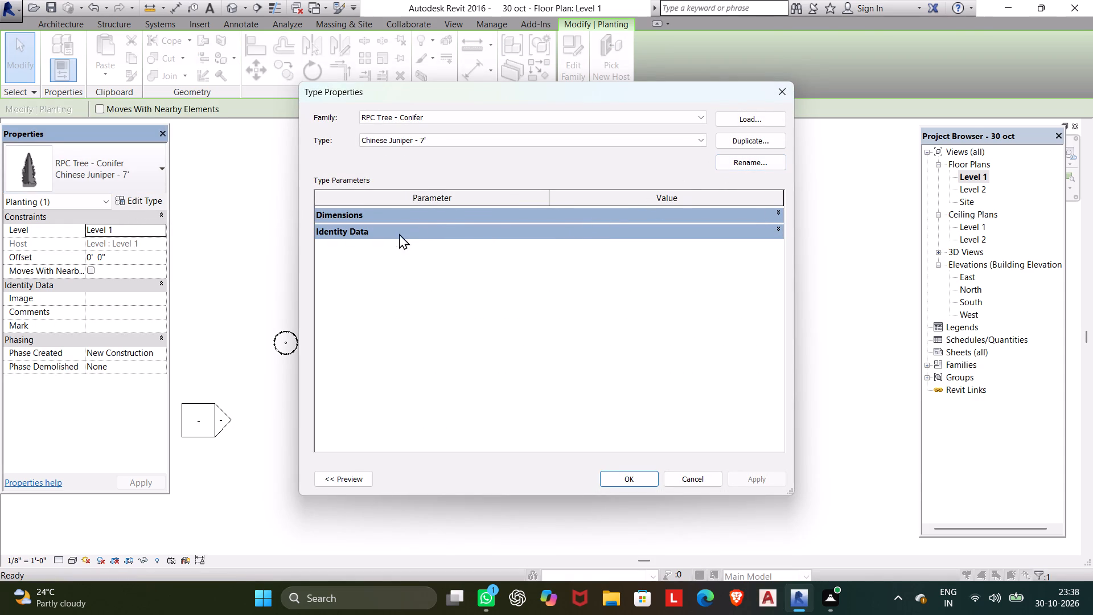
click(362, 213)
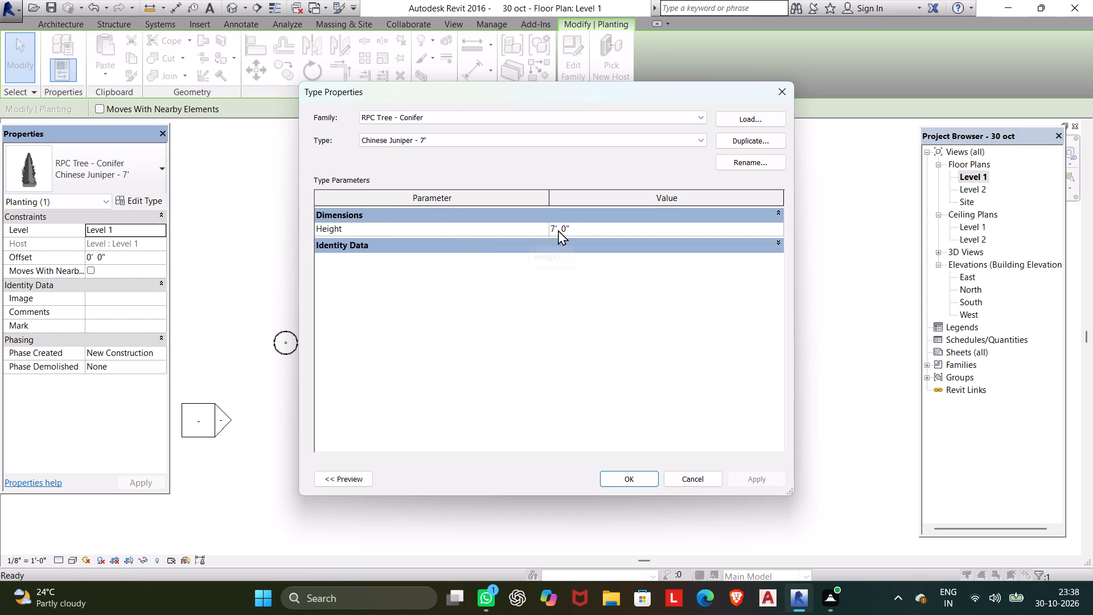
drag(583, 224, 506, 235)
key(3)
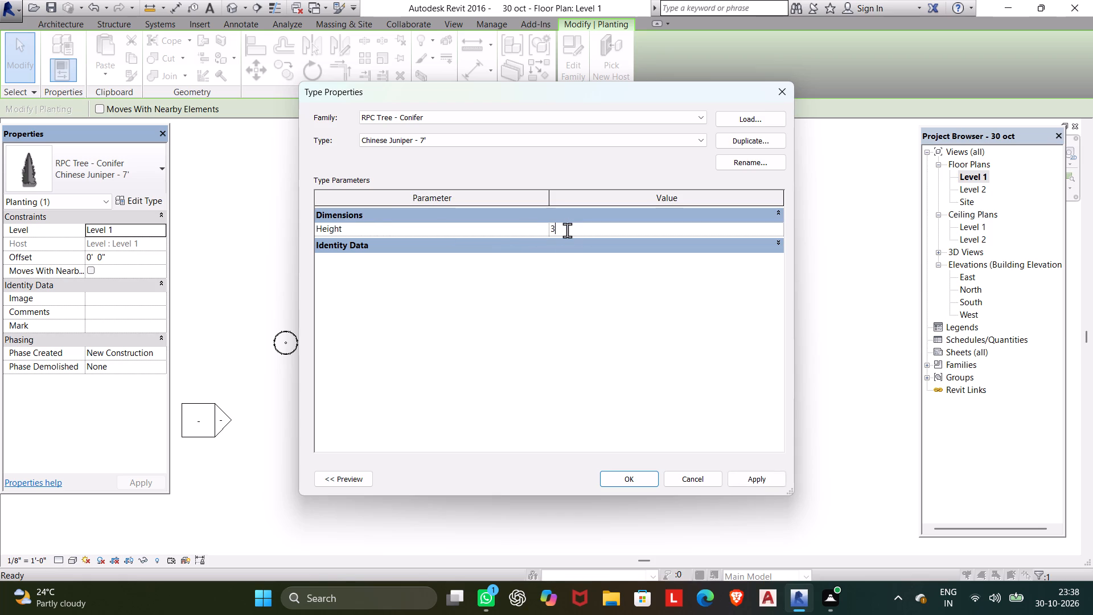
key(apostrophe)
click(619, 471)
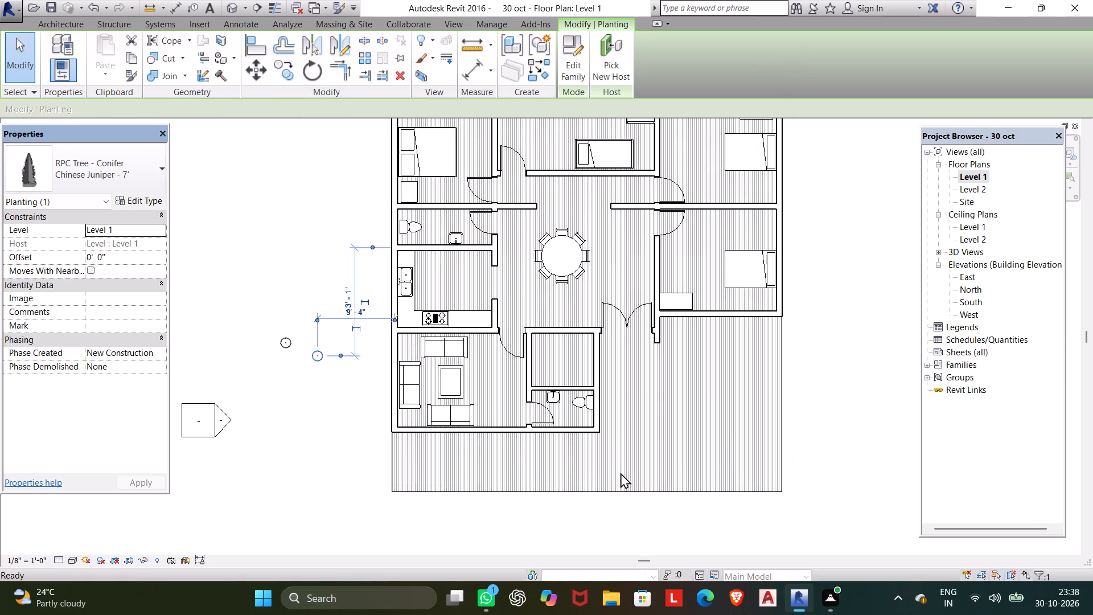
Move the two outdoor Chinese Juniper trees into the living room's northwest and southwest corners, about 2' and 10'-6" from its north wall.
scroll(330, 357, up, 6)
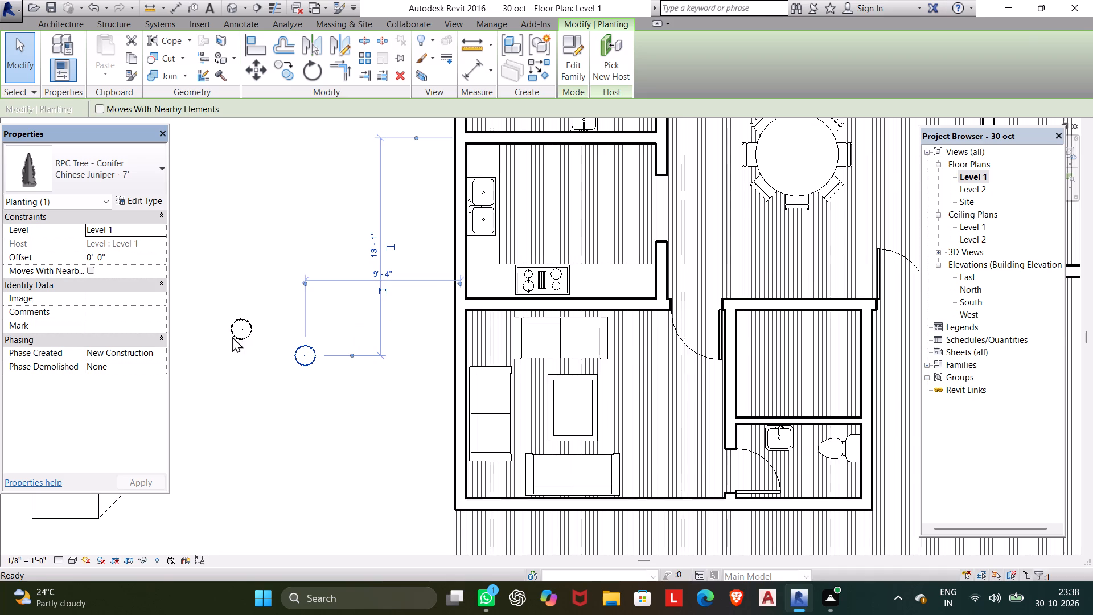
drag(232, 326, 508, 333)
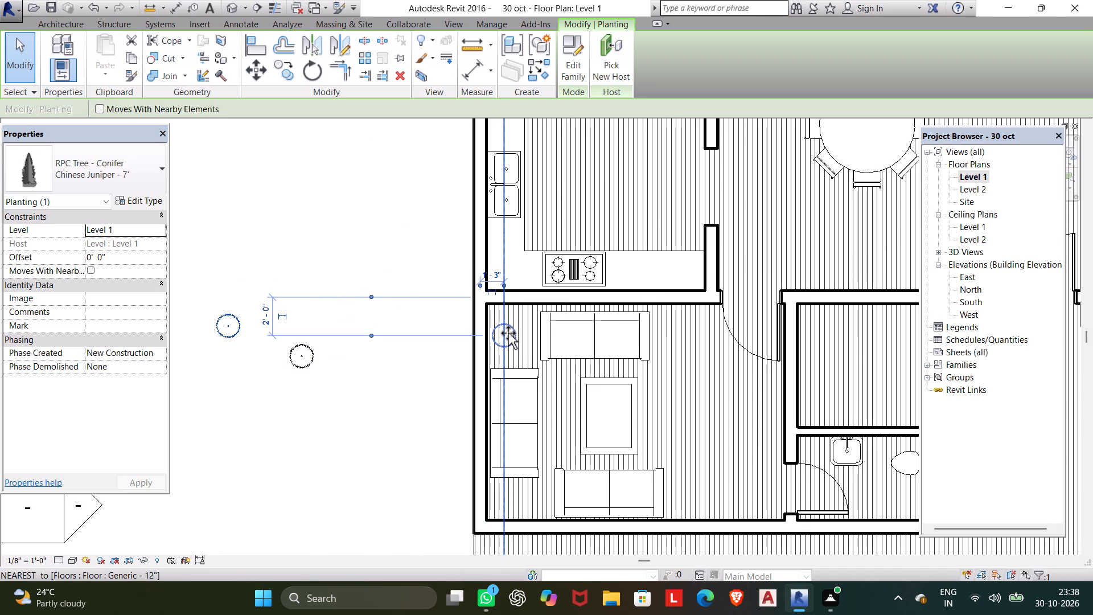
drag(508, 333, 513, 331)
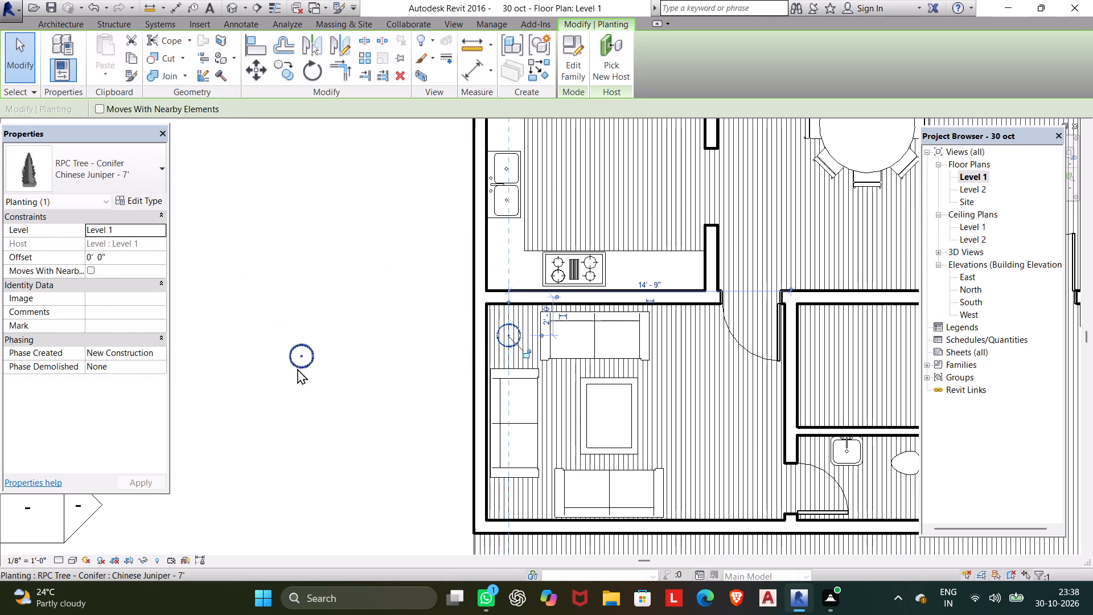
drag(301, 358, 508, 498)
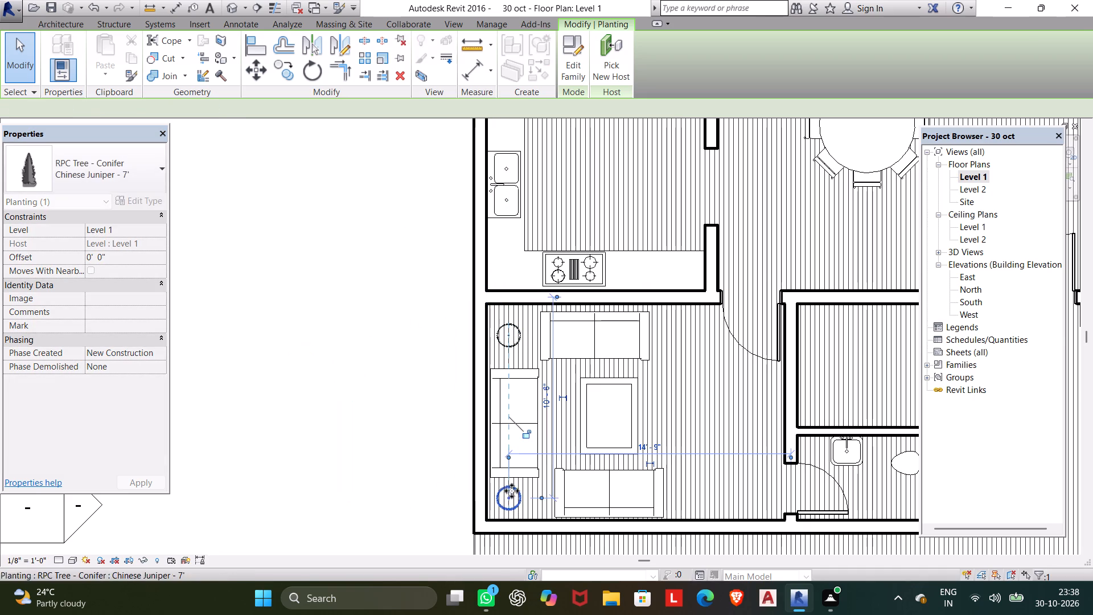
Set the type height of the living room's Chinese Juniper trees to 5'.
click(142, 203)
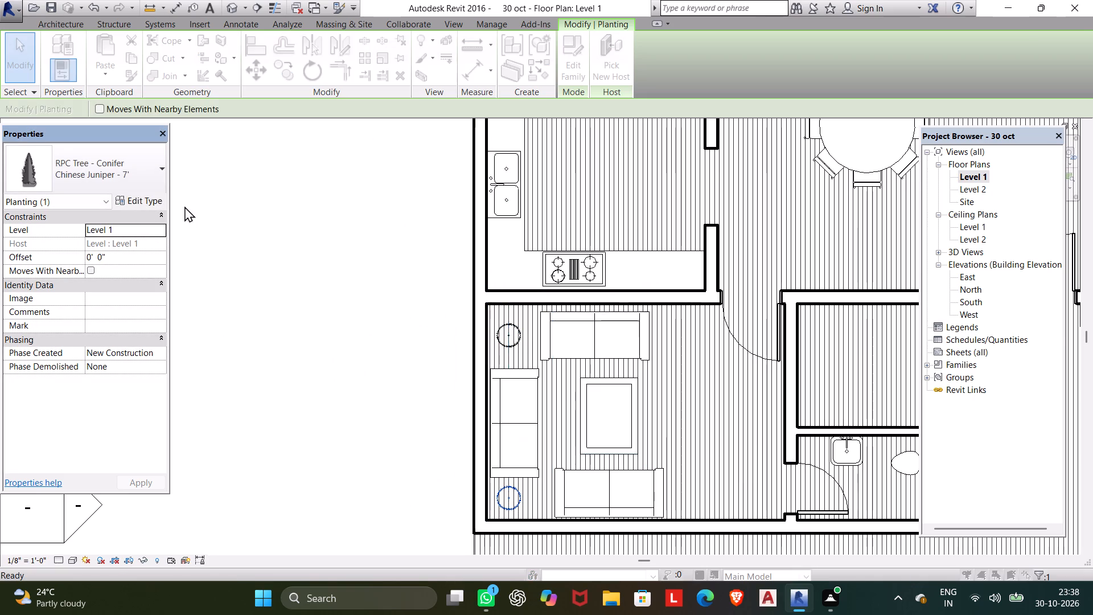
click(559, 225)
drag(559, 225, 508, 233)
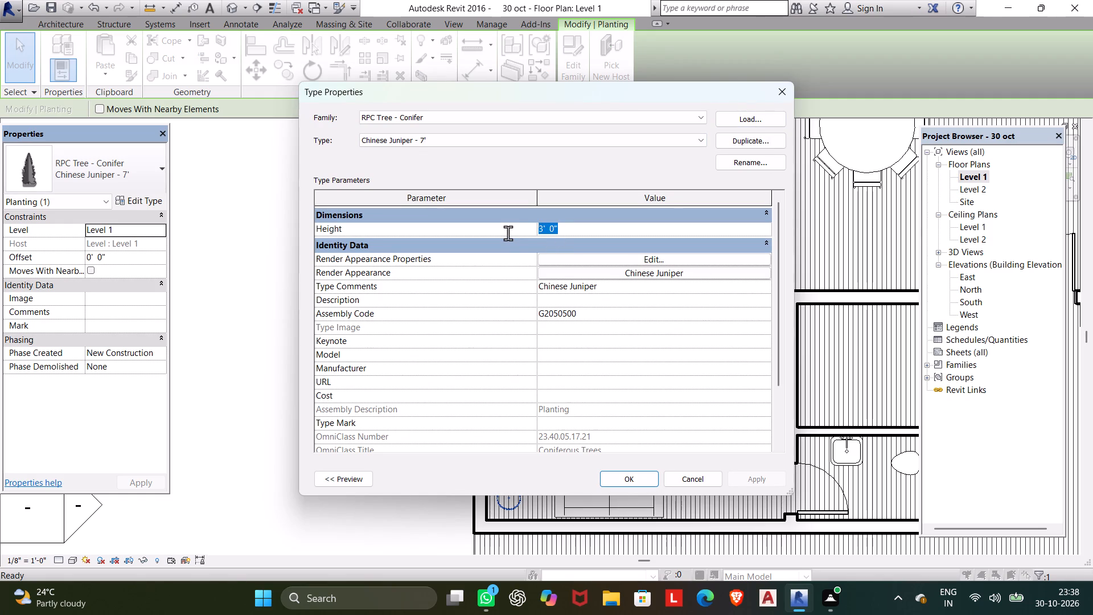
drag(508, 233, 506, 234)
key(5)
key(apostrophe)
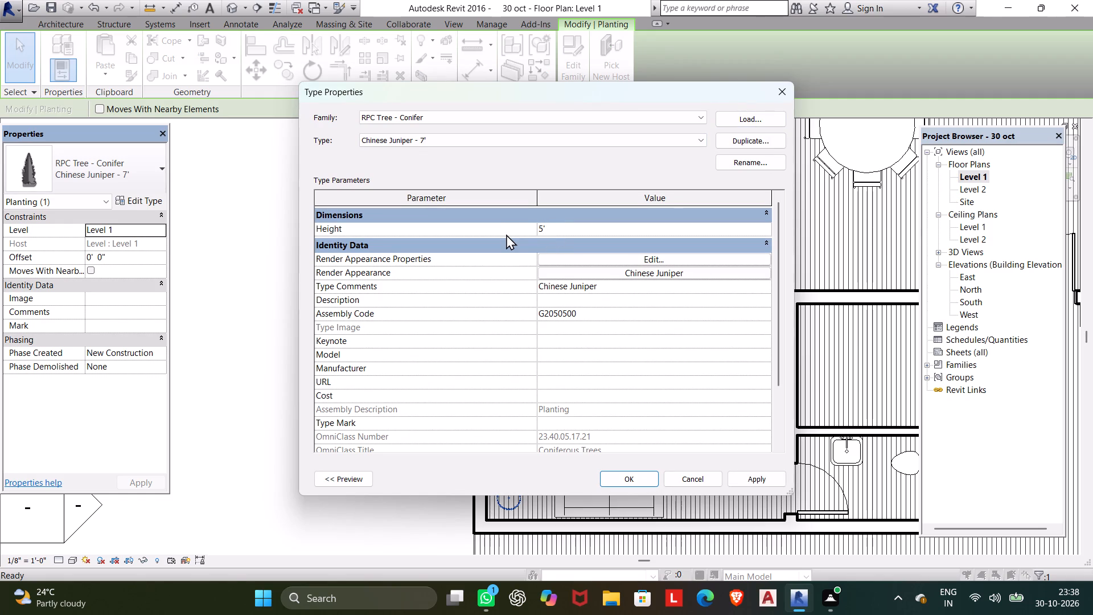
click(612, 480)
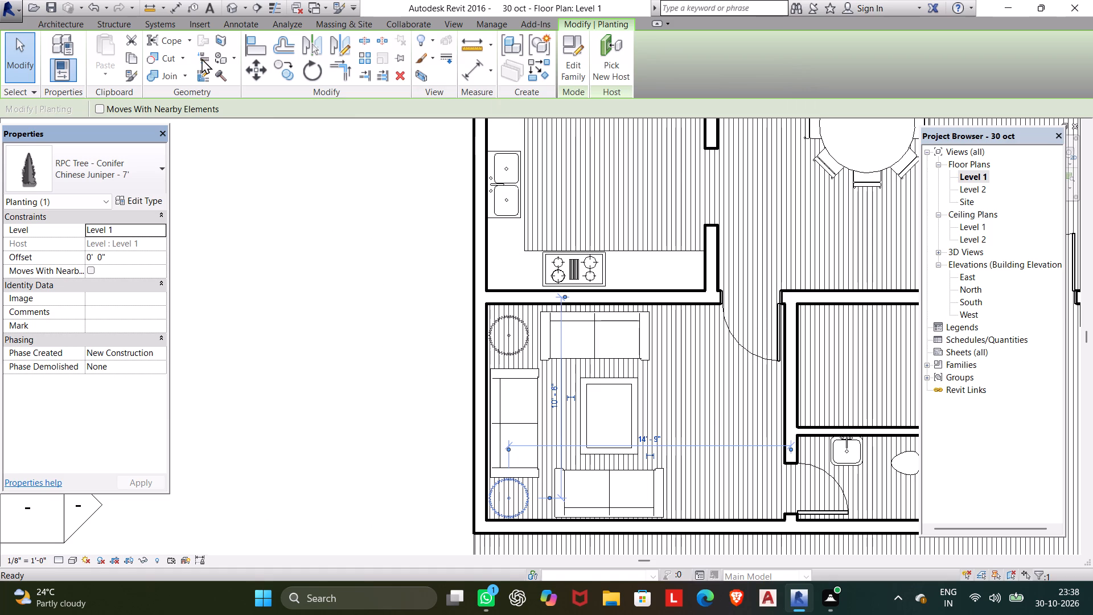
Examine the house in 3D from several sides, checking the living room's juniper trees and the furnished rooms.
double_click(229, 3)
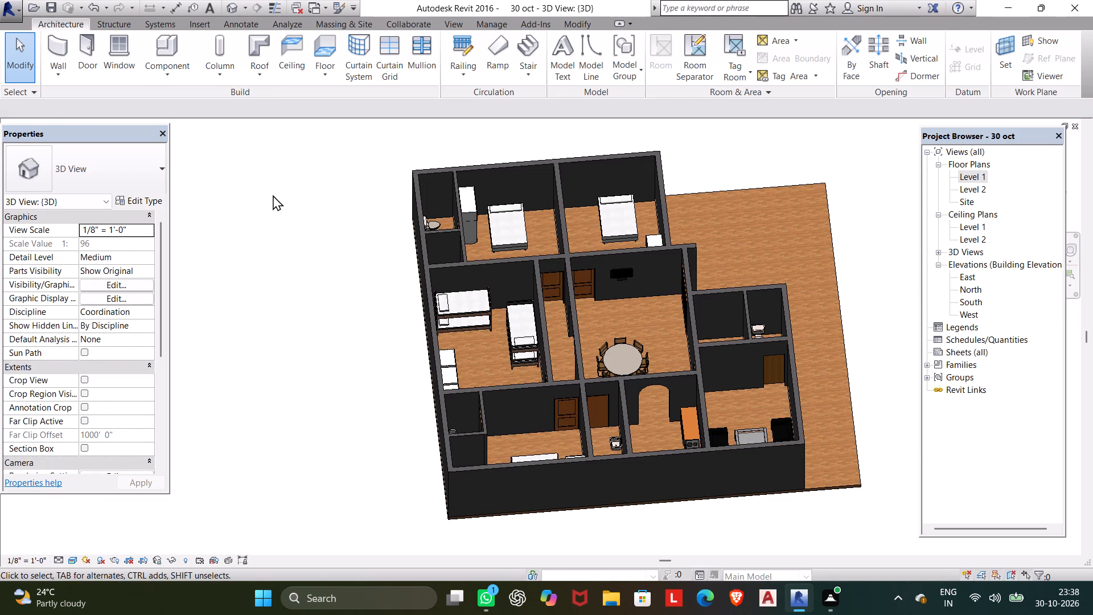
shift+middle_drag(274, 241, 190, 309)
shift+scroll(207, 297, down, 1)
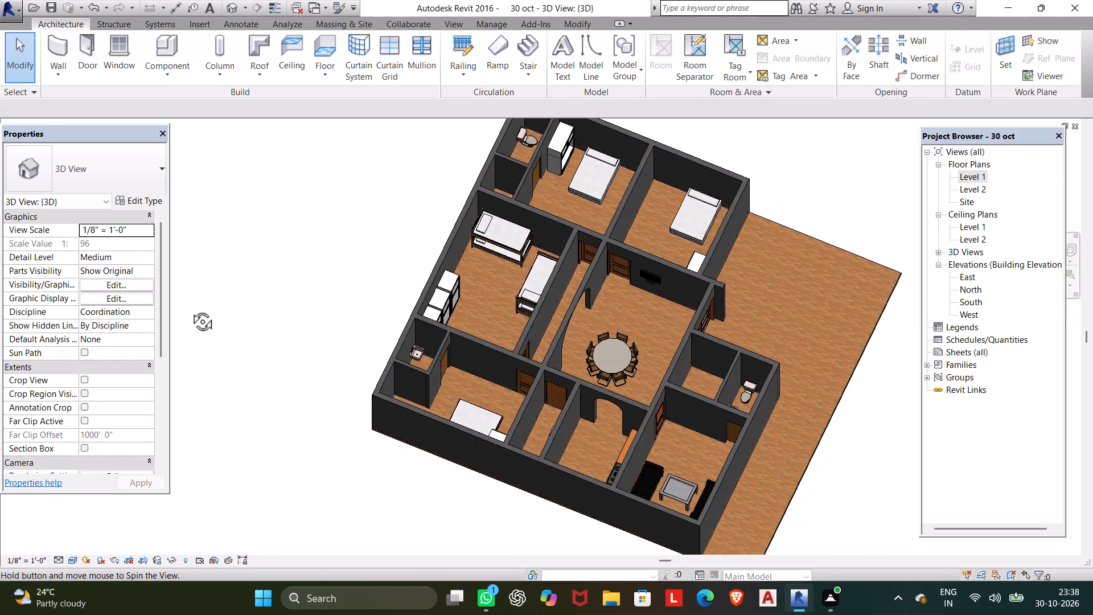
shift+middle_drag(190, 309, 91, 427)
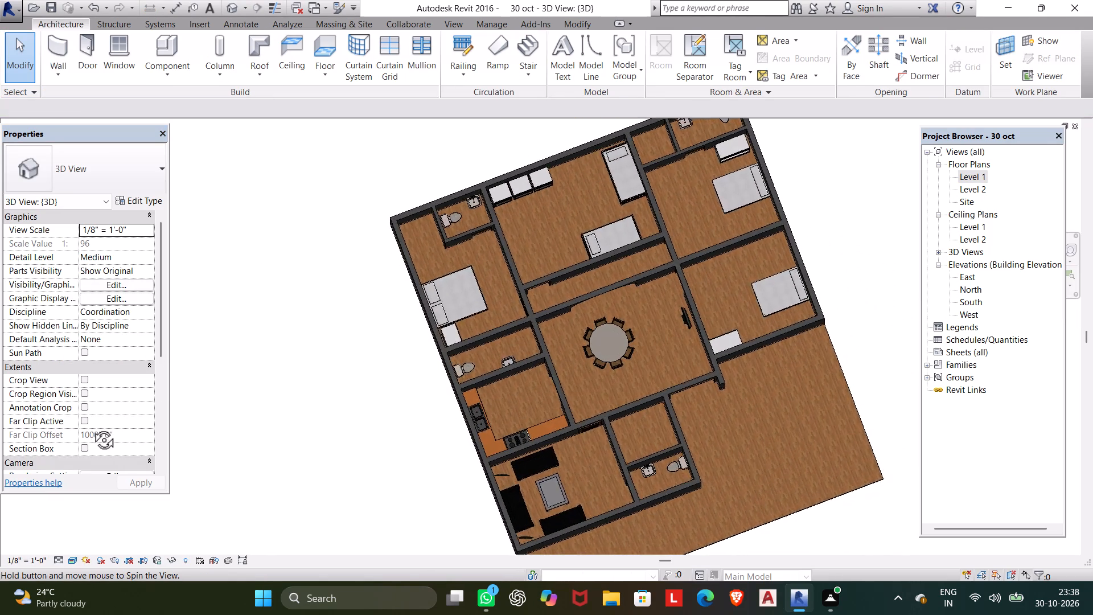
shift+middle_drag(91, 427, 0, 244)
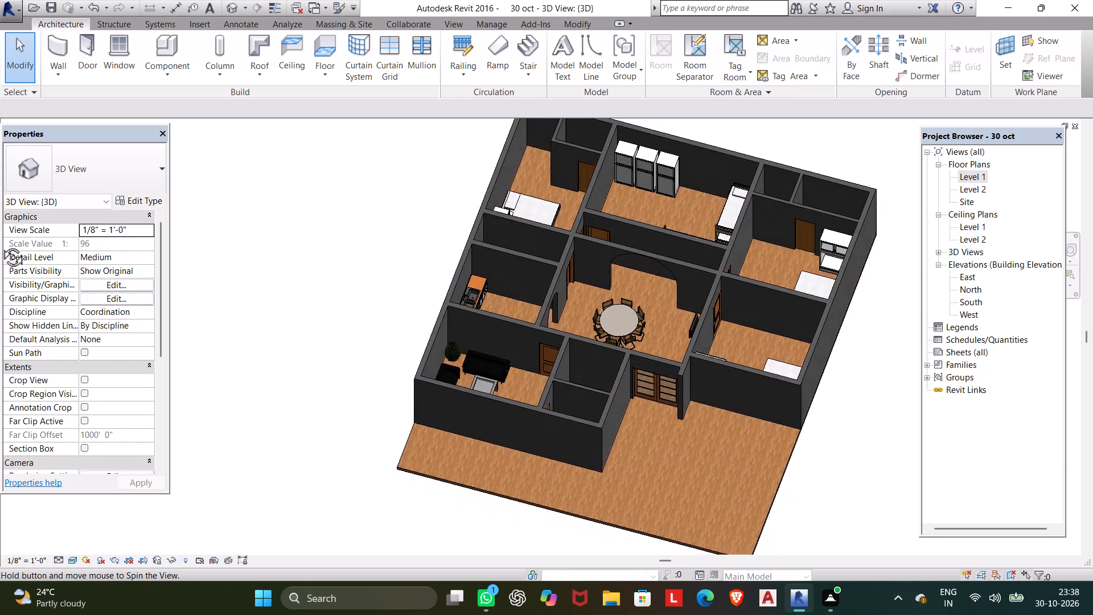
shift+middle_drag(0, 244, 26, 251)
shift+middle_drag(311, 327, 128, 290)
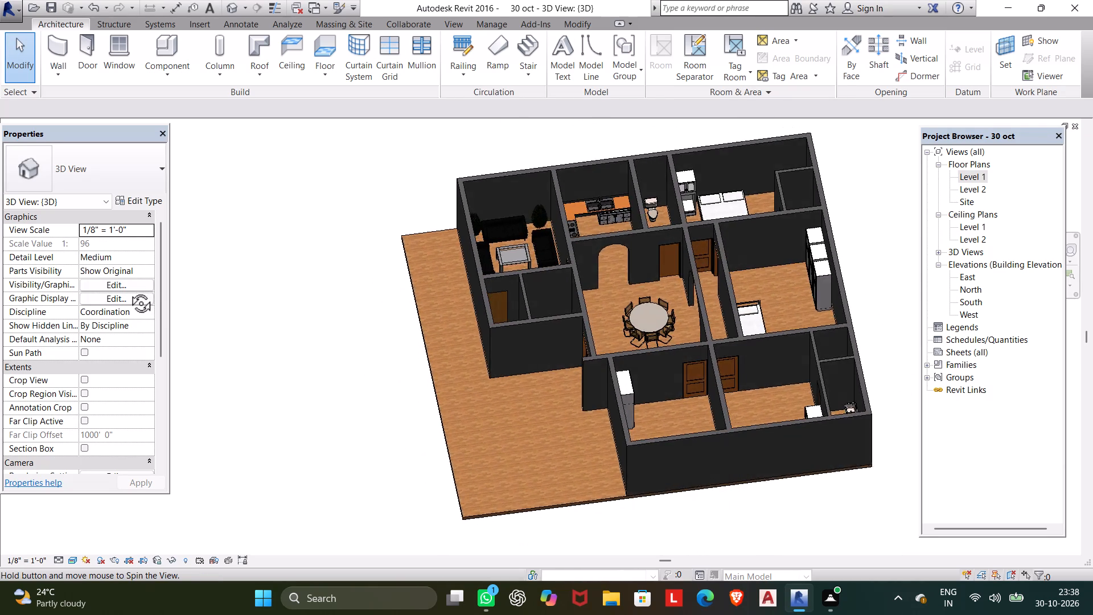
shift+middle_drag(128, 290, 128, 290)
middle_drag(260, 363, 205, 464)
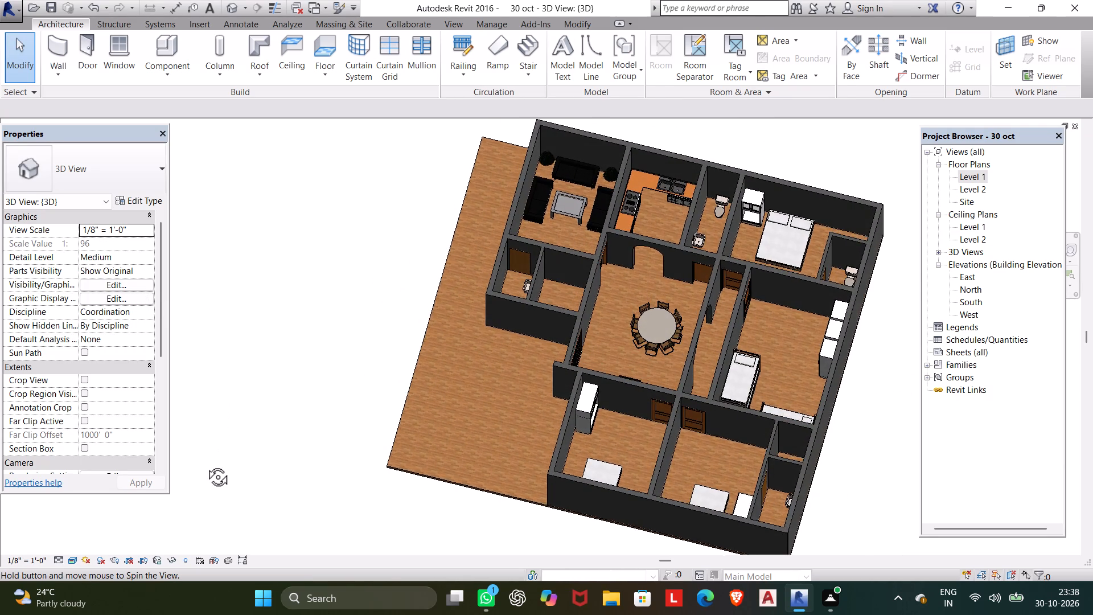
middle_drag(205, 464, 272, 553)
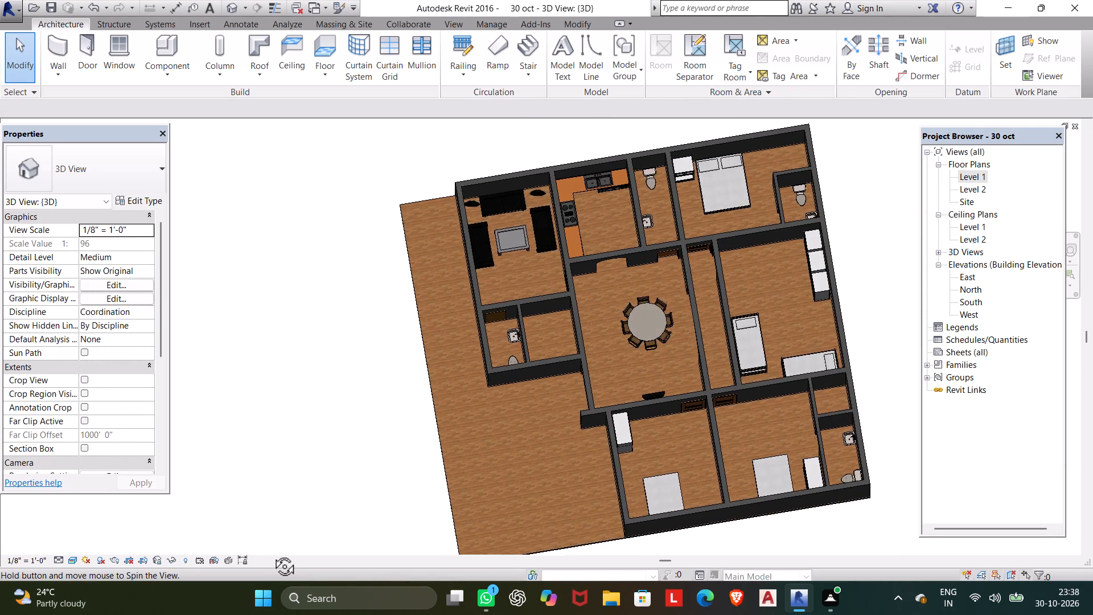
middle_drag(272, 553, 246, 553)
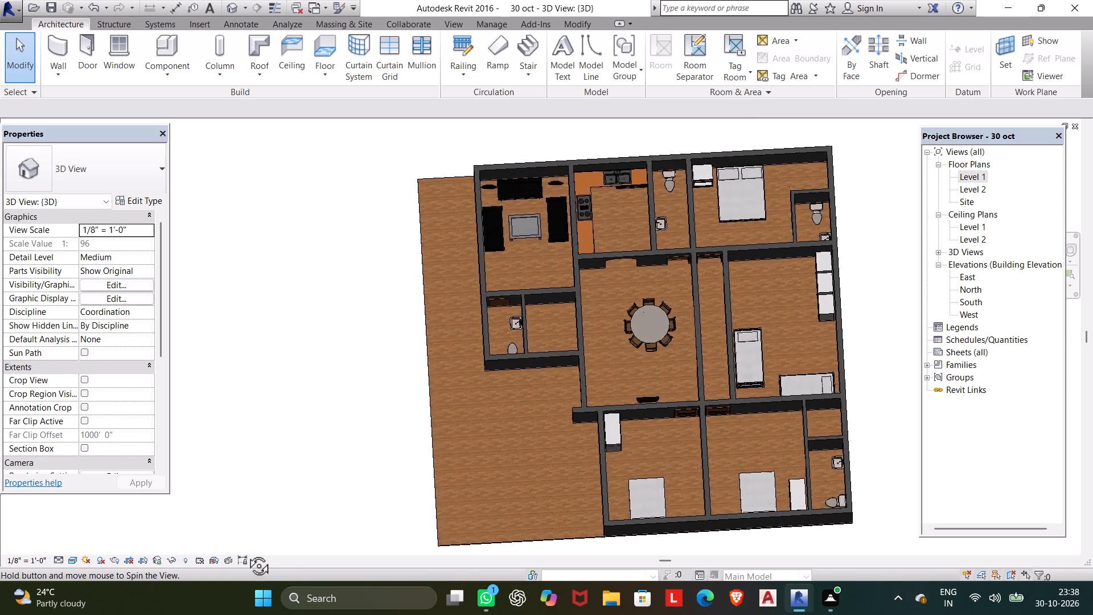
middle_drag(246, 553, 306, 495)
shift+scroll(290, 553, down, 1)
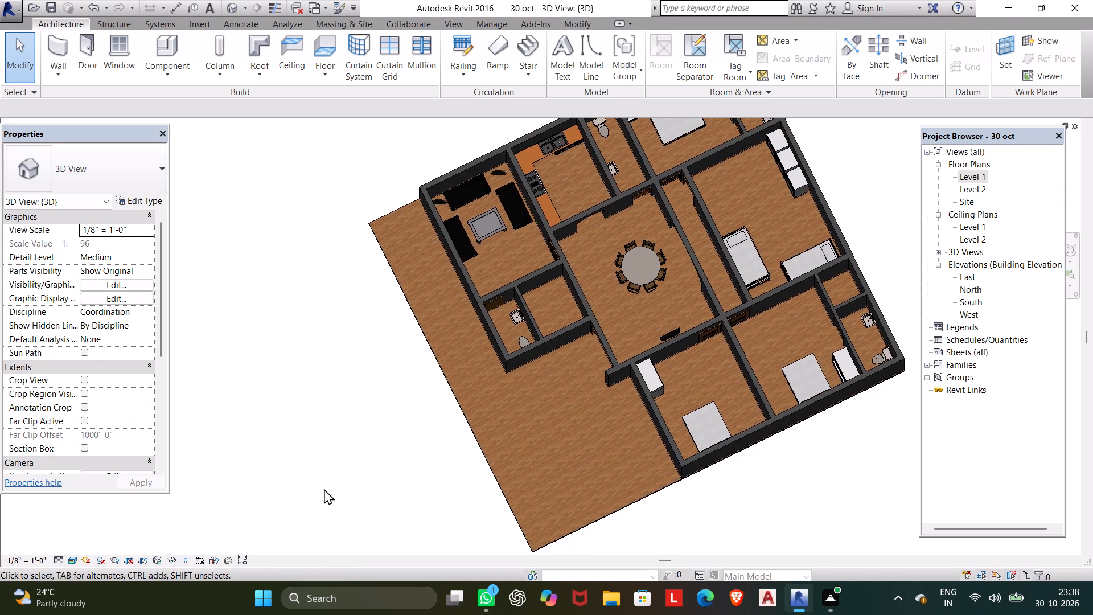
middle_drag(316, 490, 354, 446)
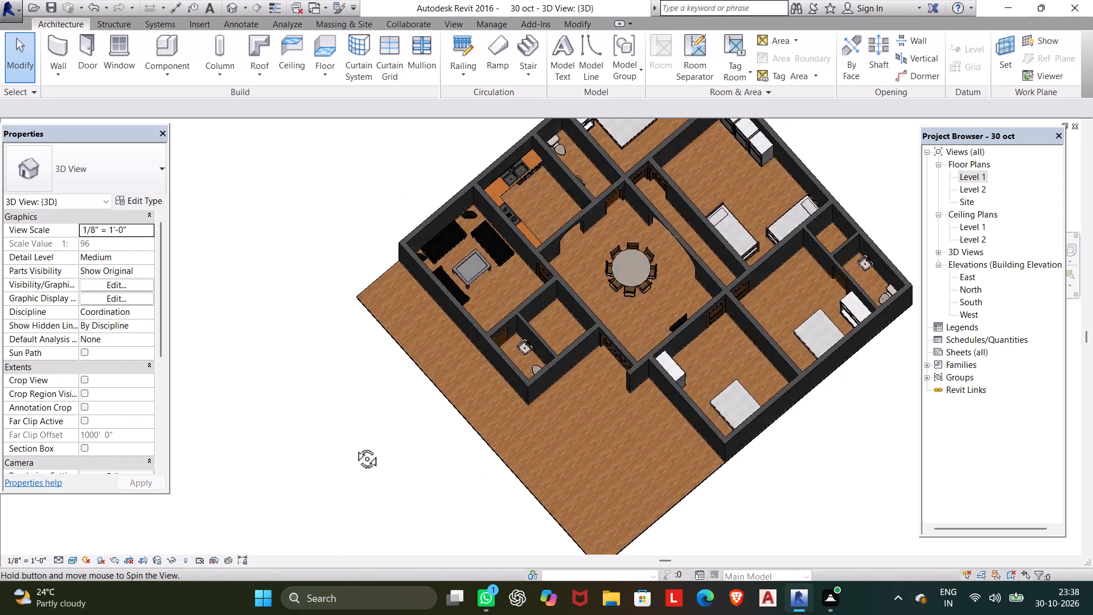
middle_drag(354, 446, 356, 460)
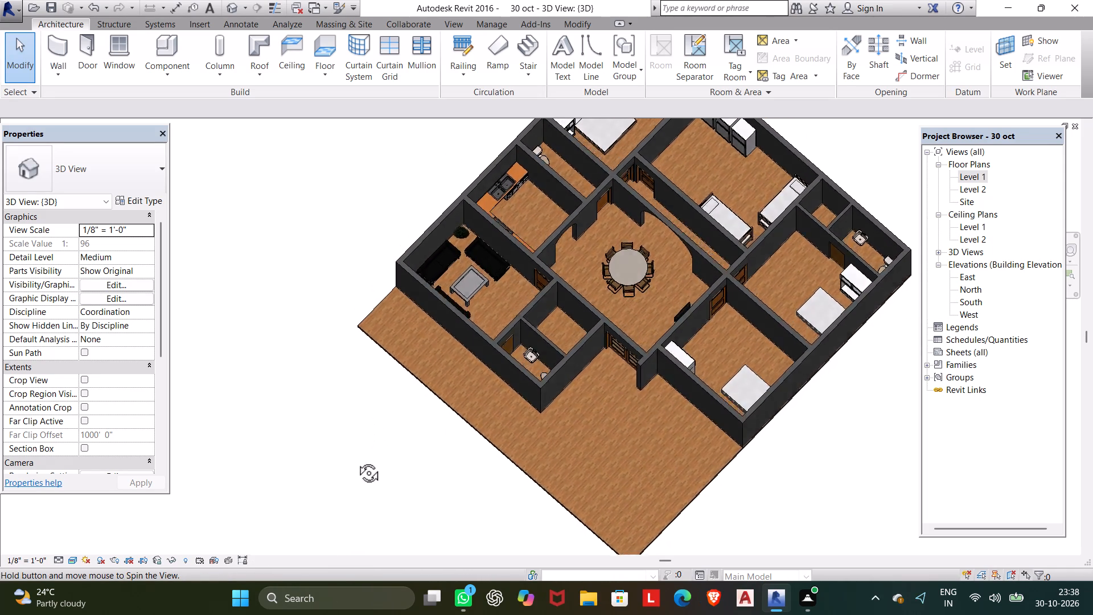
middle_drag(356, 460, 334, 520)
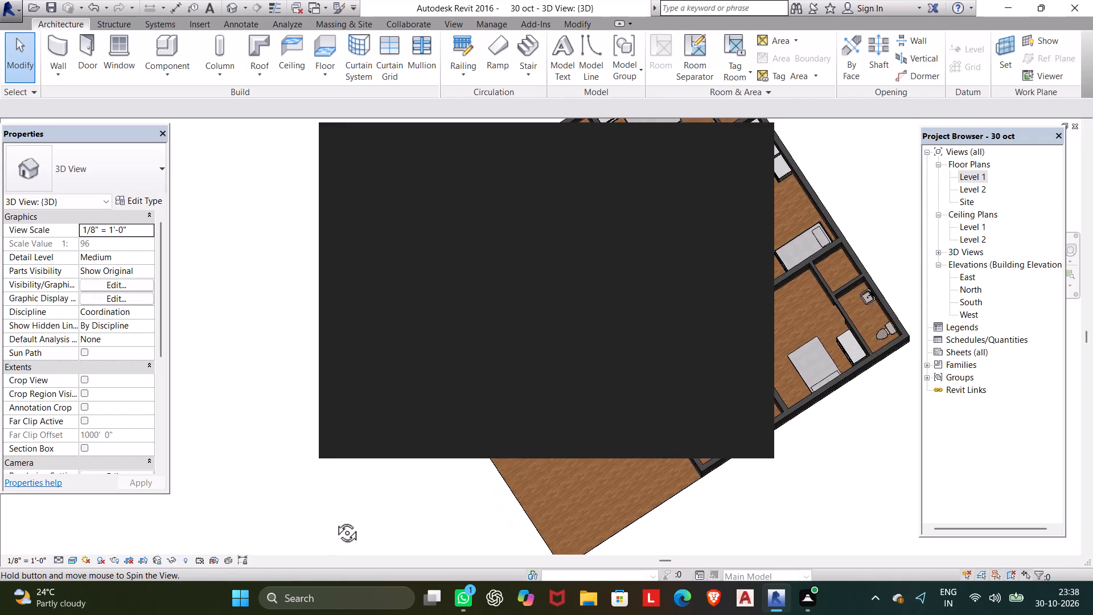
middle_drag(334, 520, 336, 496)
click(747, 142)
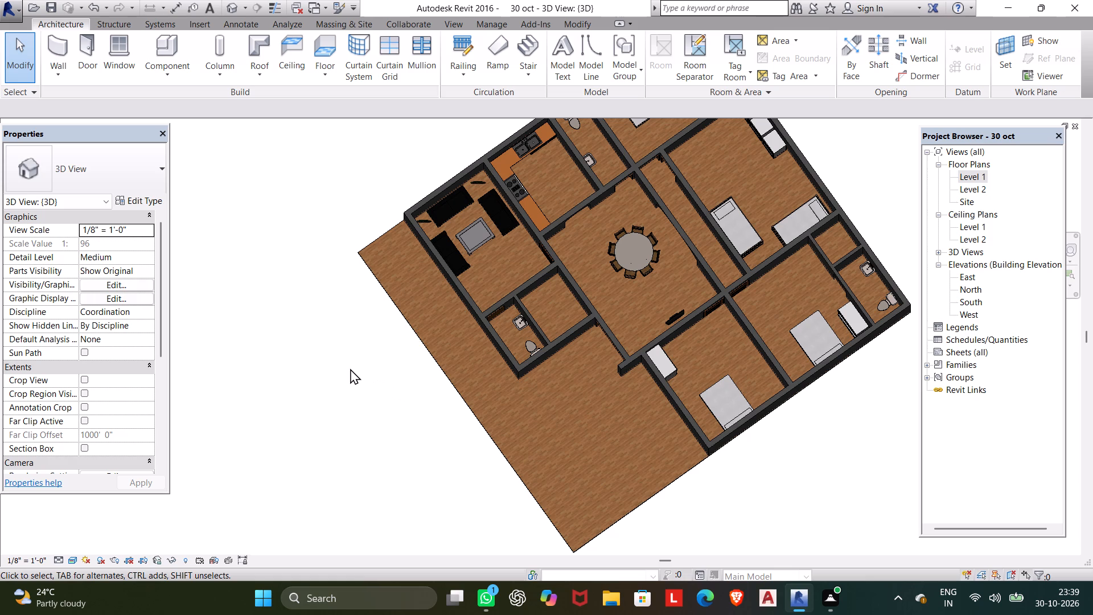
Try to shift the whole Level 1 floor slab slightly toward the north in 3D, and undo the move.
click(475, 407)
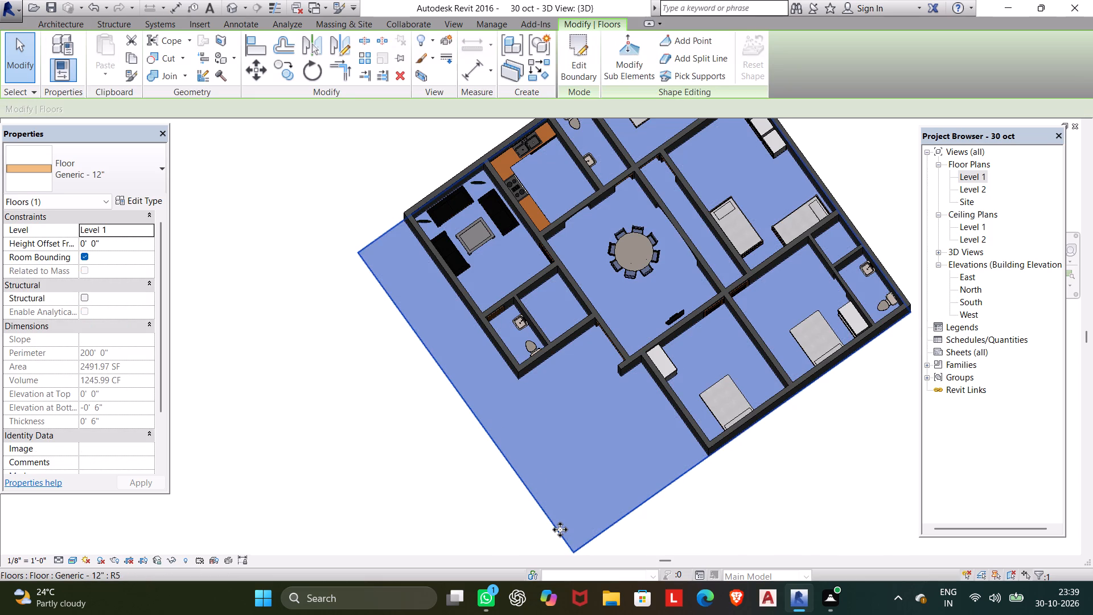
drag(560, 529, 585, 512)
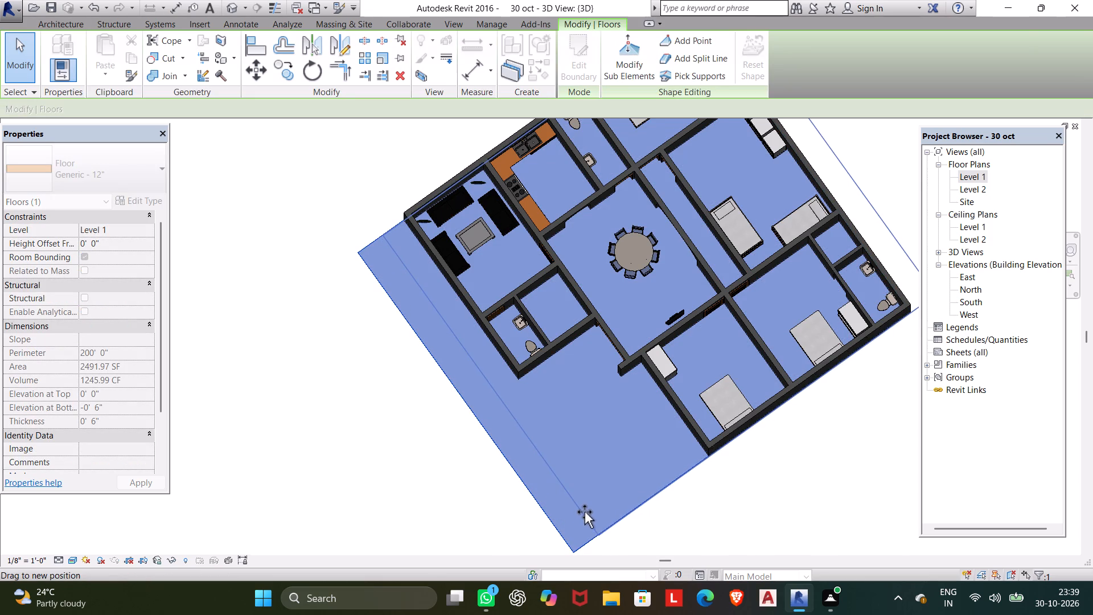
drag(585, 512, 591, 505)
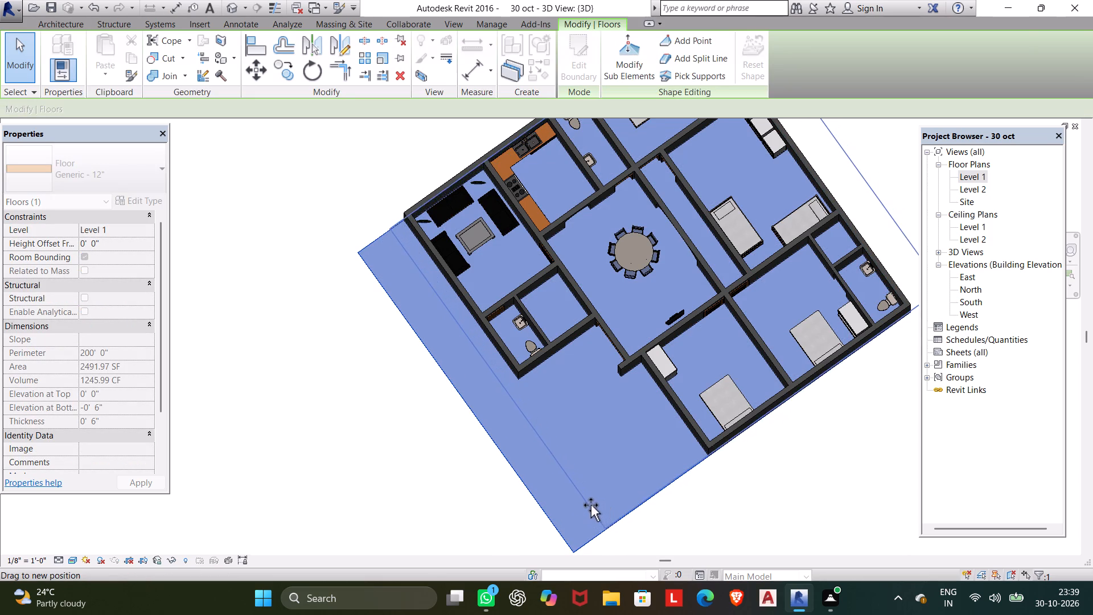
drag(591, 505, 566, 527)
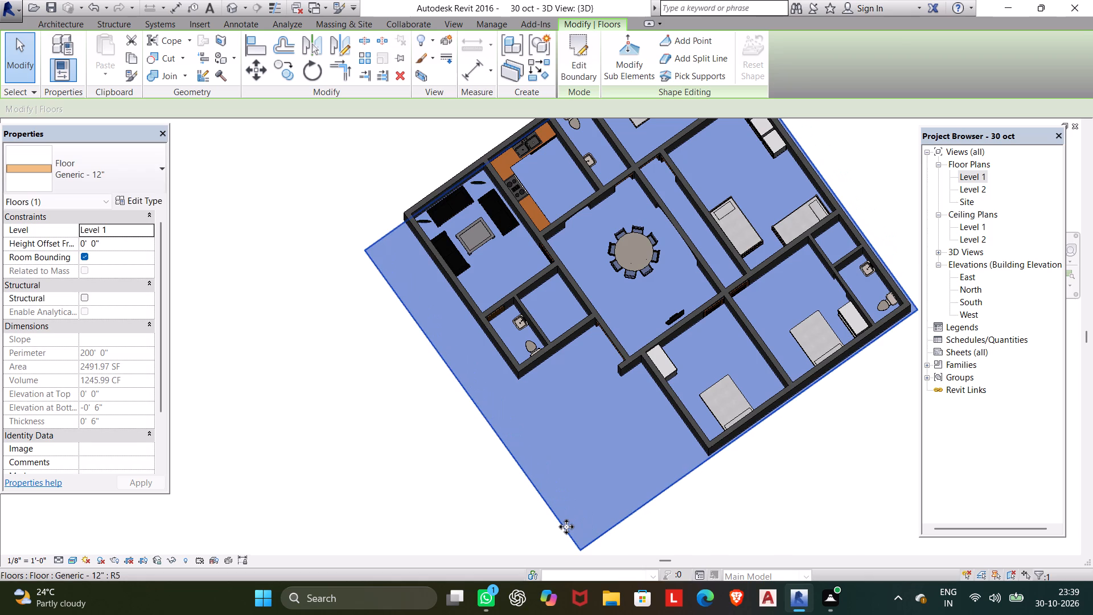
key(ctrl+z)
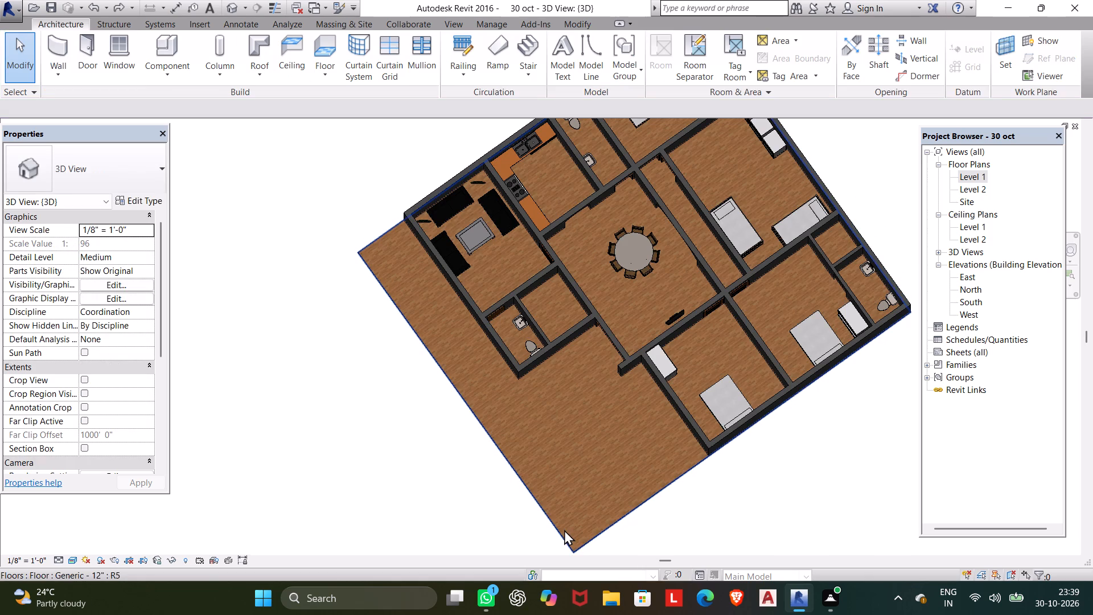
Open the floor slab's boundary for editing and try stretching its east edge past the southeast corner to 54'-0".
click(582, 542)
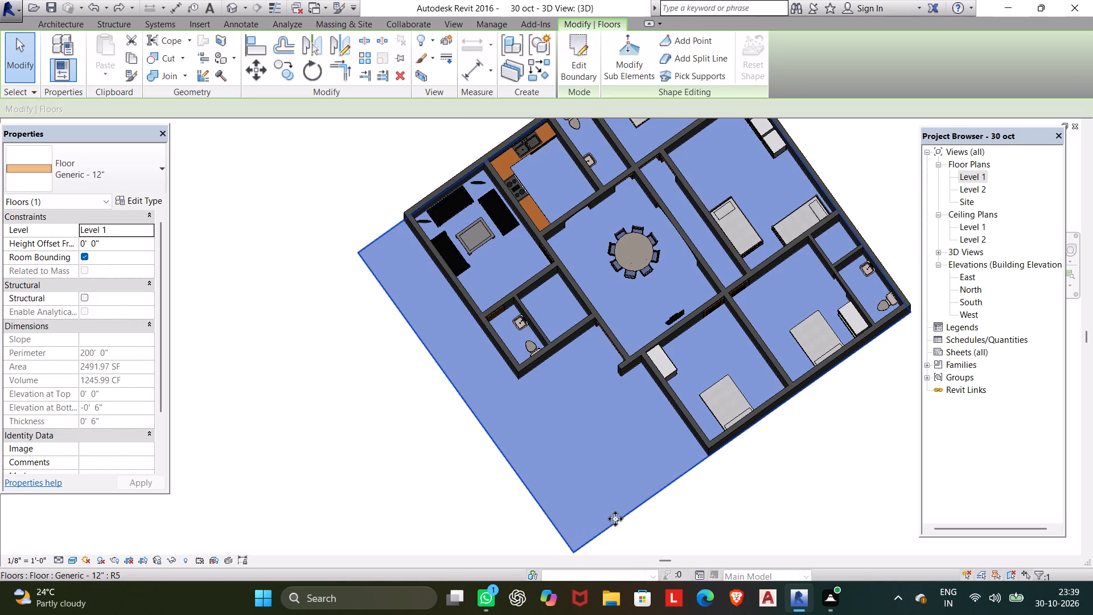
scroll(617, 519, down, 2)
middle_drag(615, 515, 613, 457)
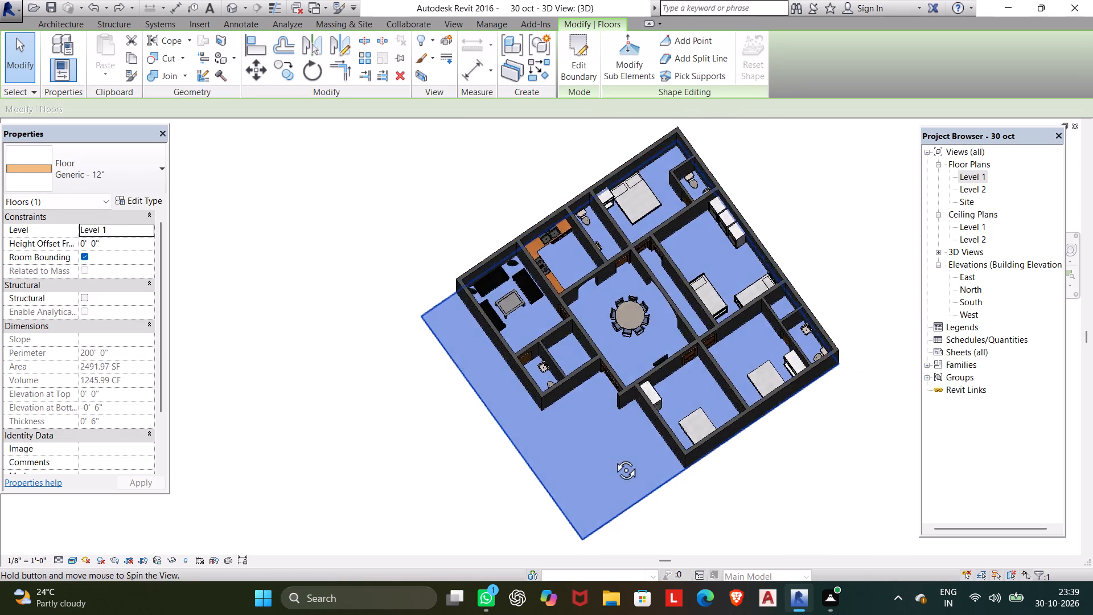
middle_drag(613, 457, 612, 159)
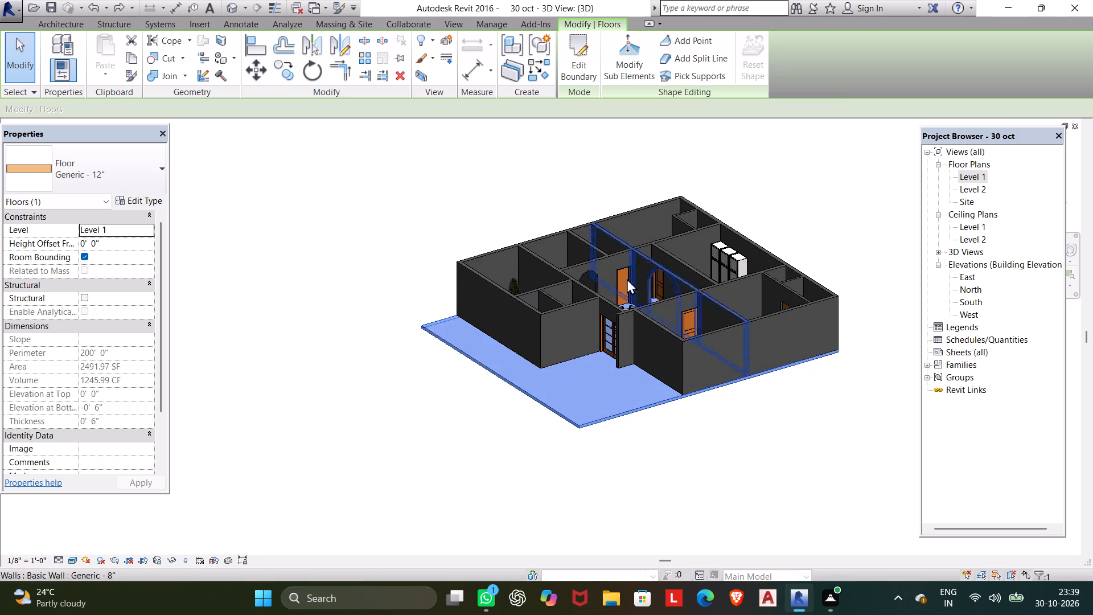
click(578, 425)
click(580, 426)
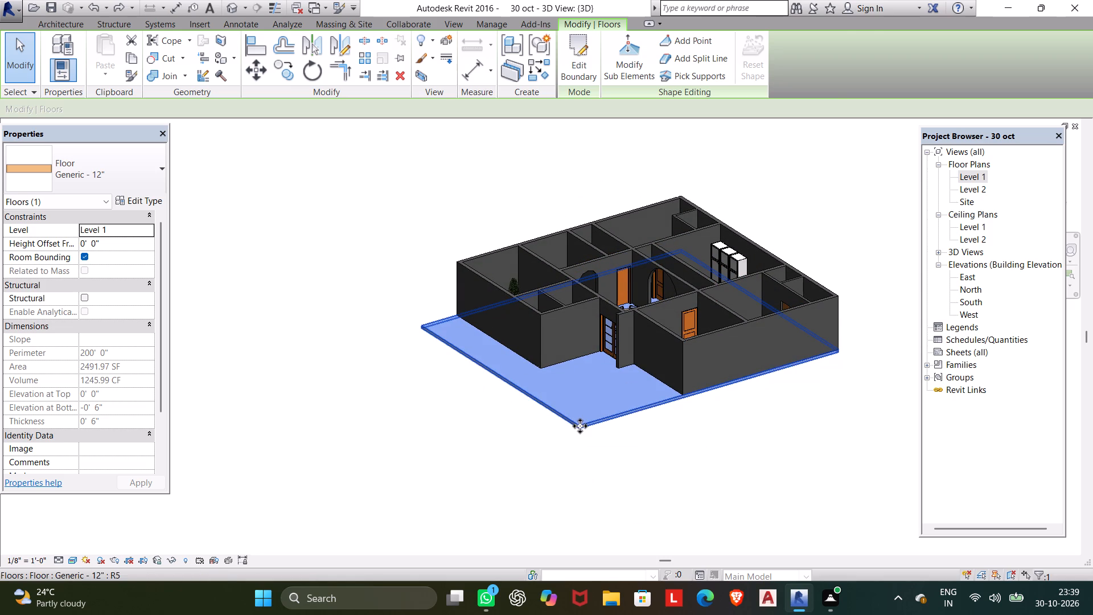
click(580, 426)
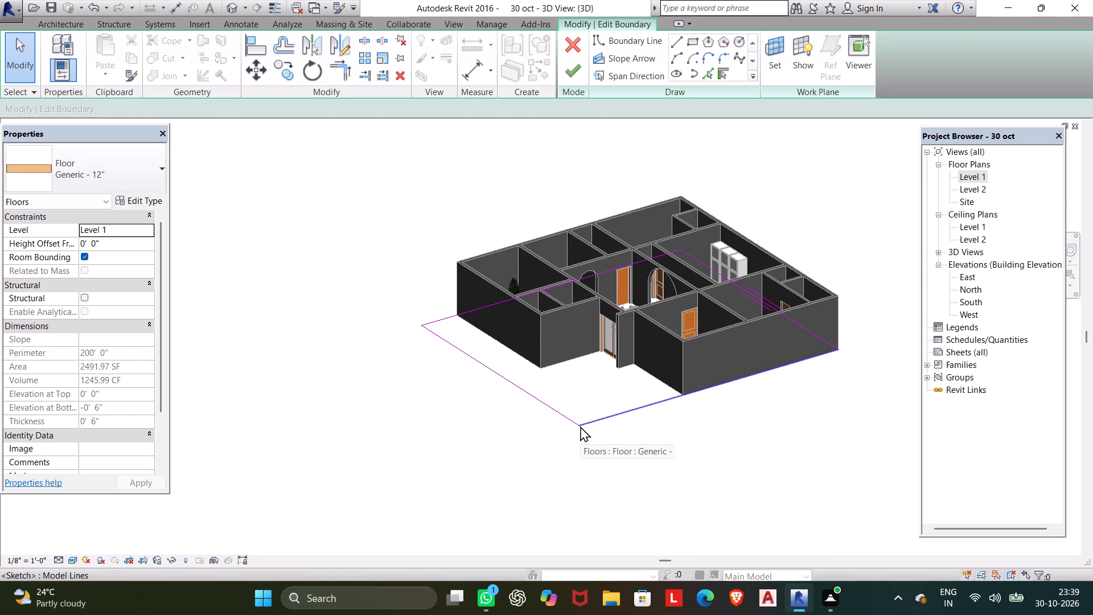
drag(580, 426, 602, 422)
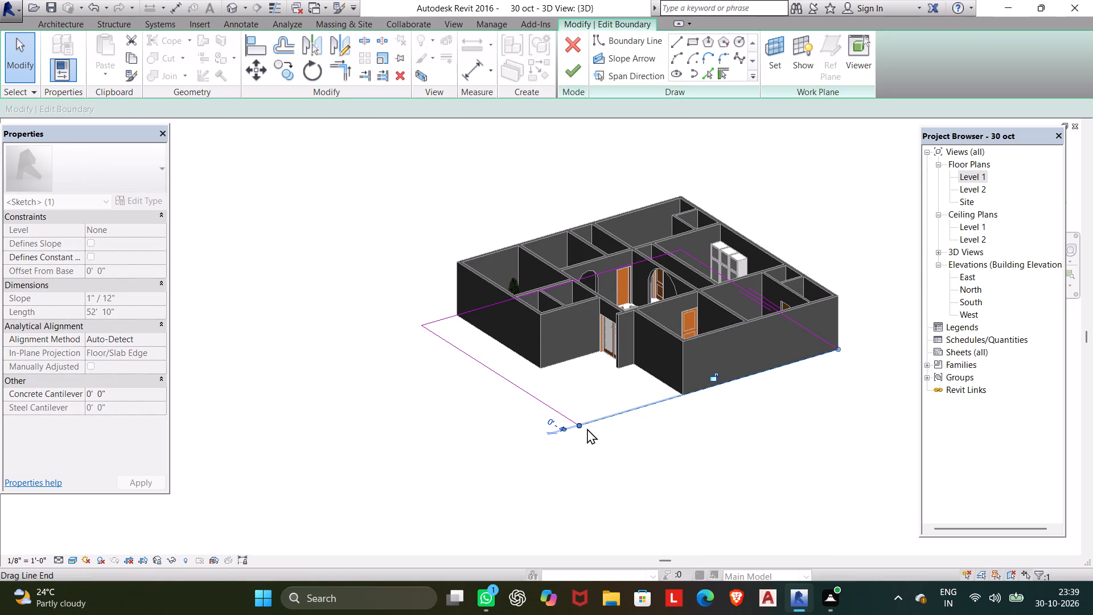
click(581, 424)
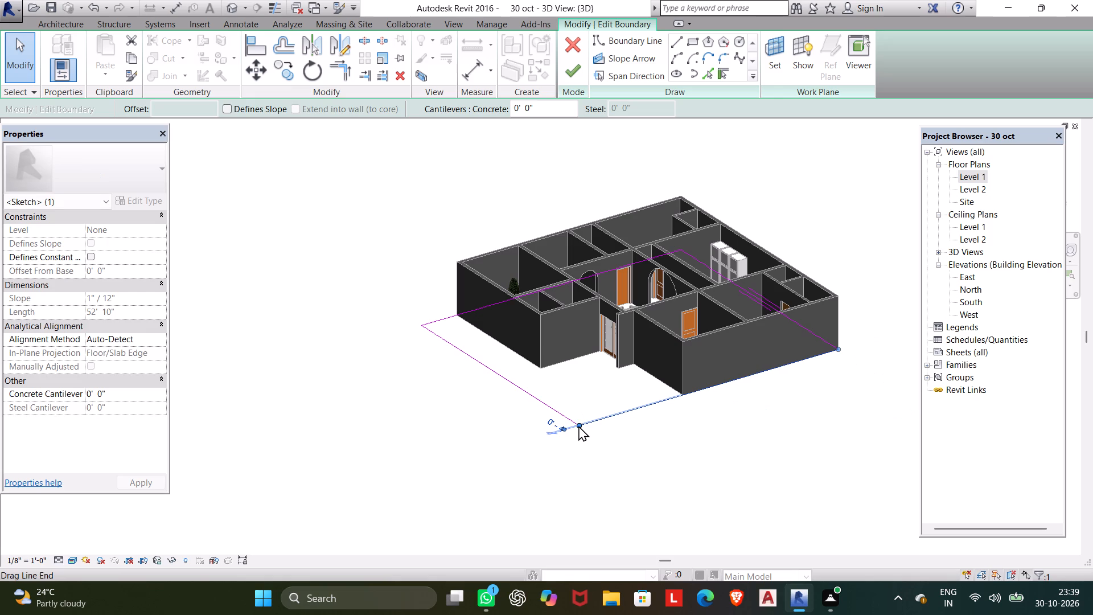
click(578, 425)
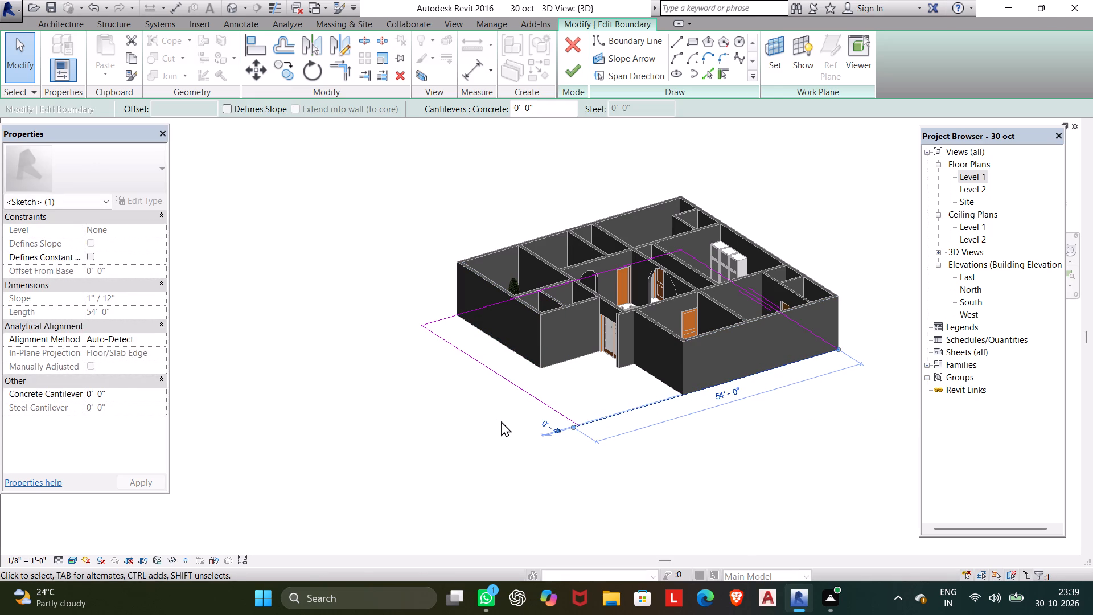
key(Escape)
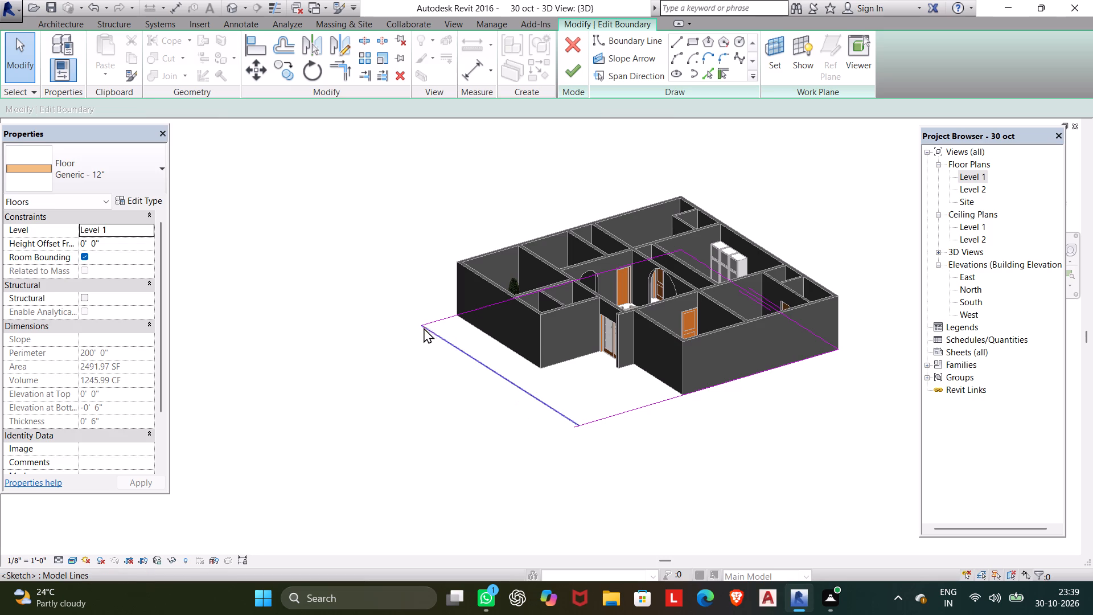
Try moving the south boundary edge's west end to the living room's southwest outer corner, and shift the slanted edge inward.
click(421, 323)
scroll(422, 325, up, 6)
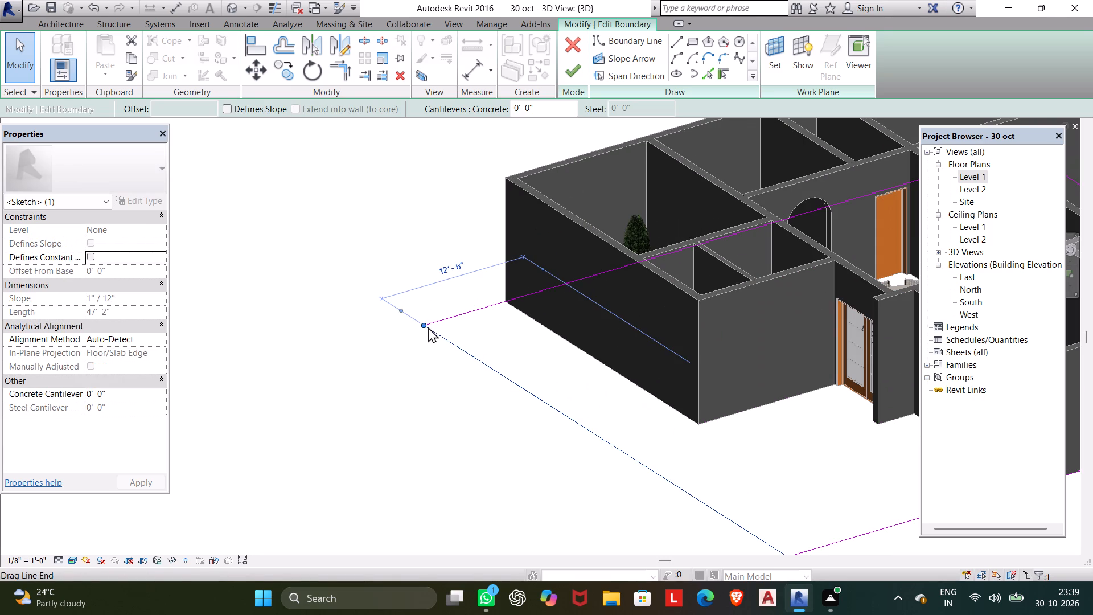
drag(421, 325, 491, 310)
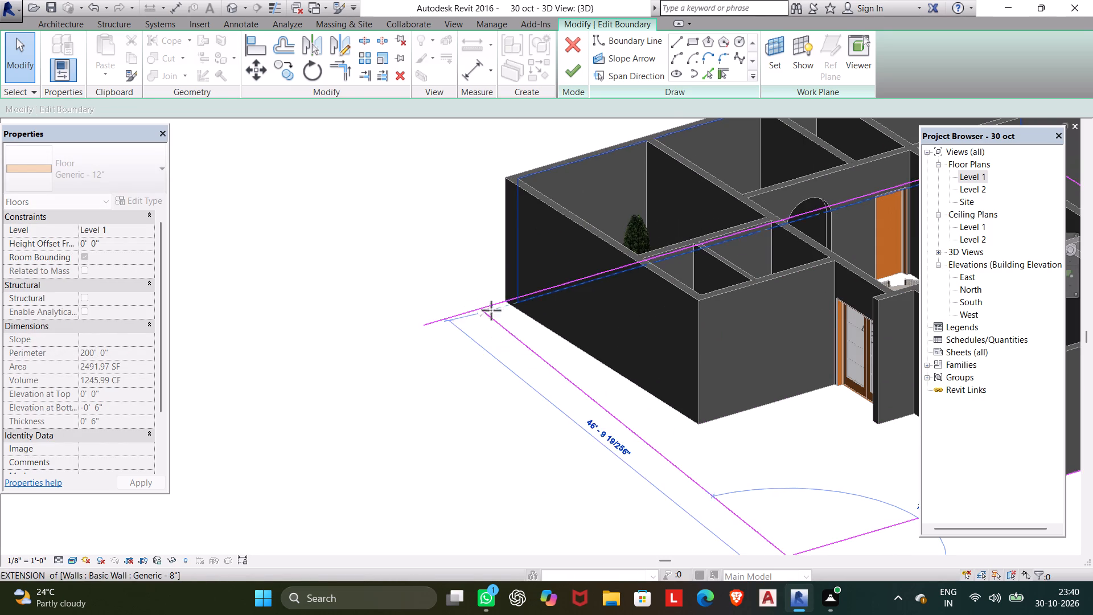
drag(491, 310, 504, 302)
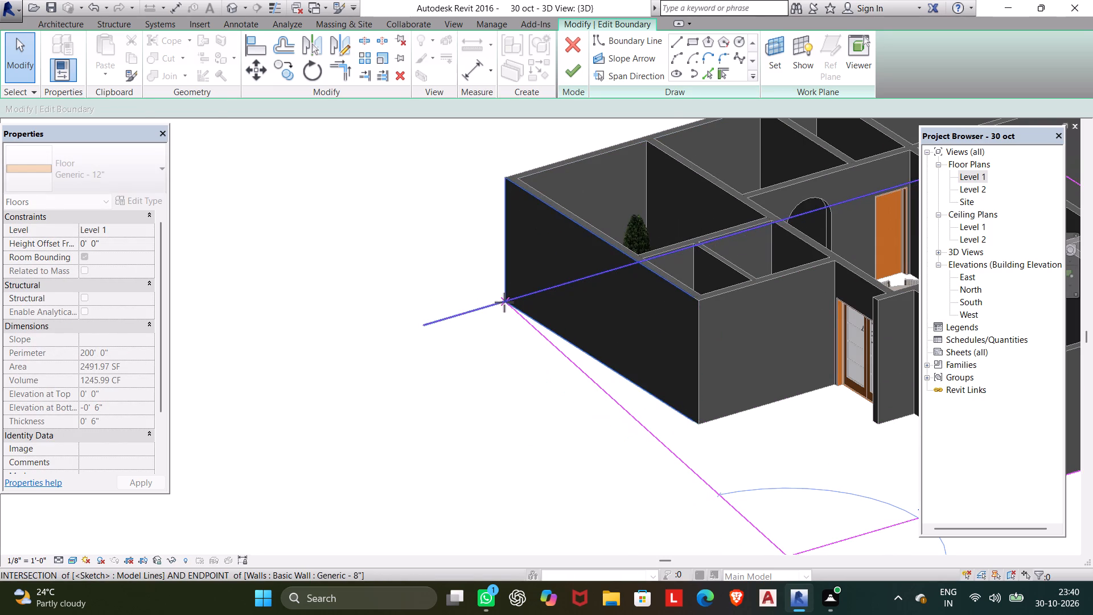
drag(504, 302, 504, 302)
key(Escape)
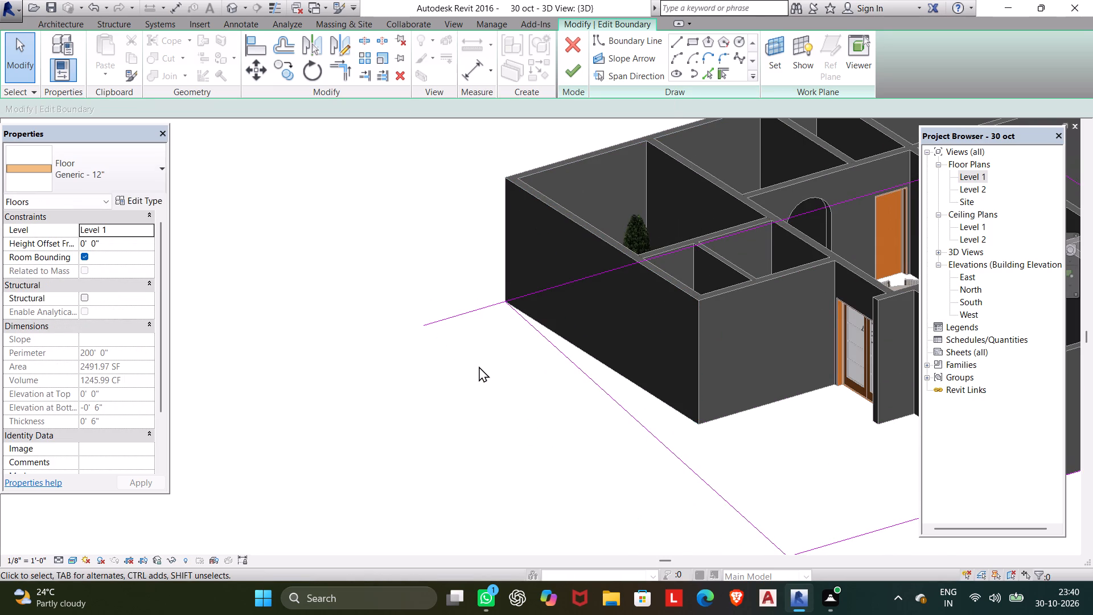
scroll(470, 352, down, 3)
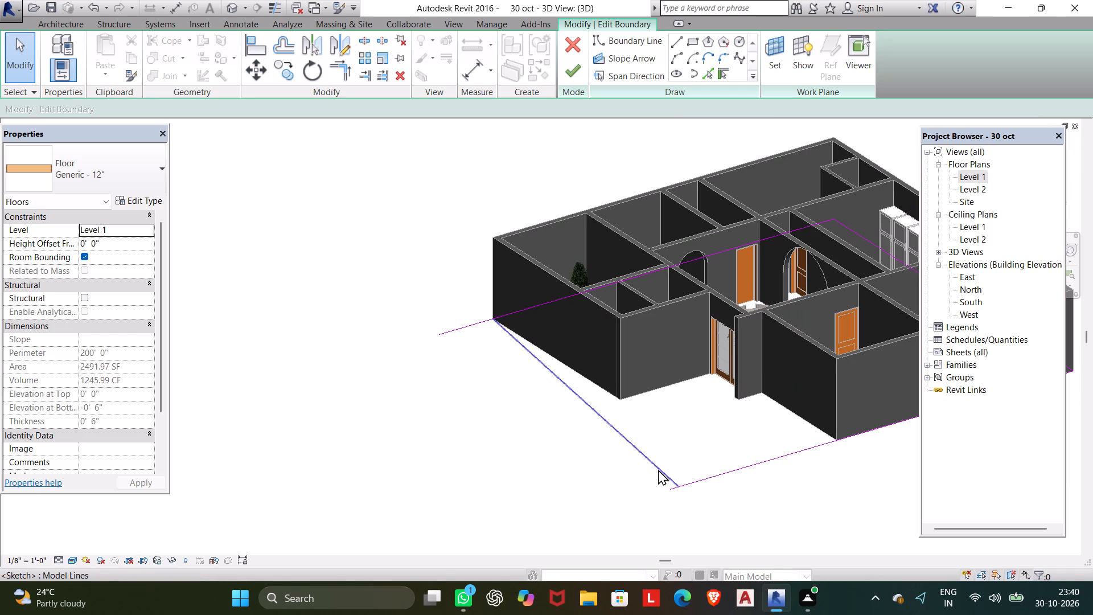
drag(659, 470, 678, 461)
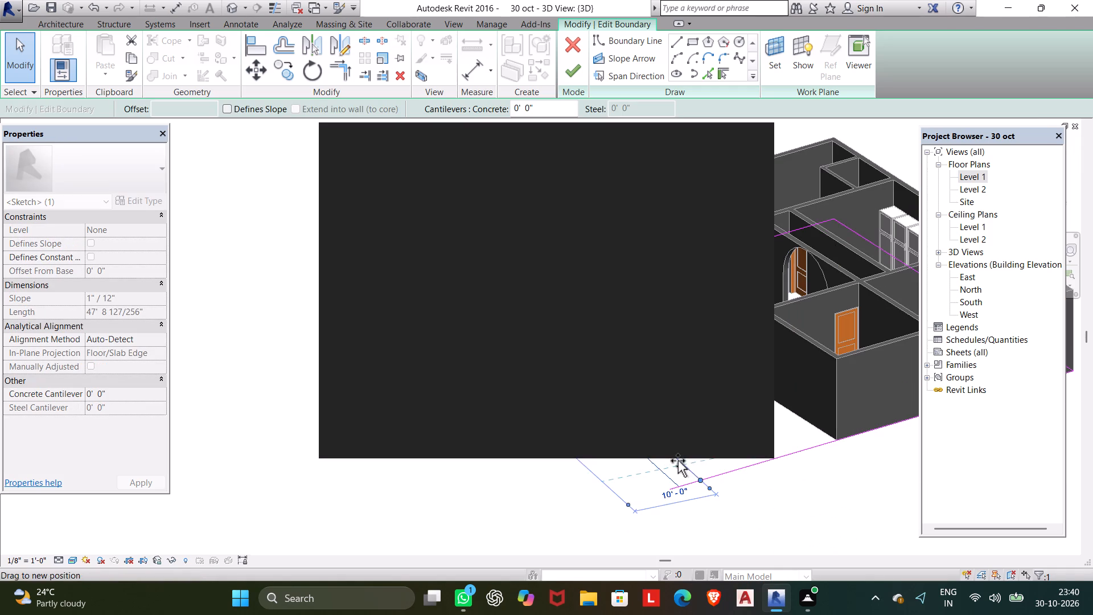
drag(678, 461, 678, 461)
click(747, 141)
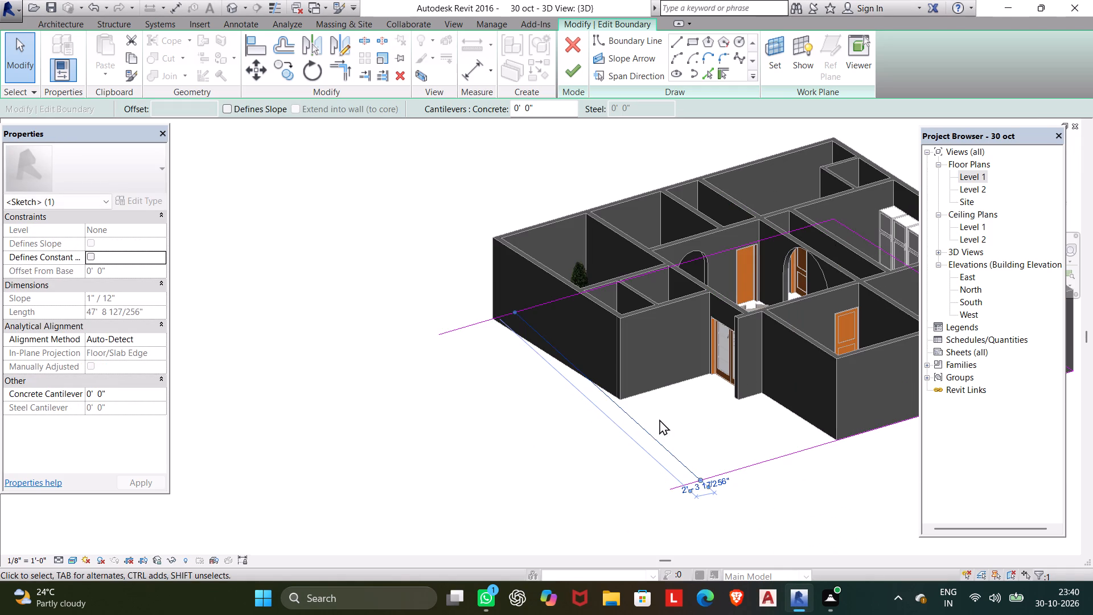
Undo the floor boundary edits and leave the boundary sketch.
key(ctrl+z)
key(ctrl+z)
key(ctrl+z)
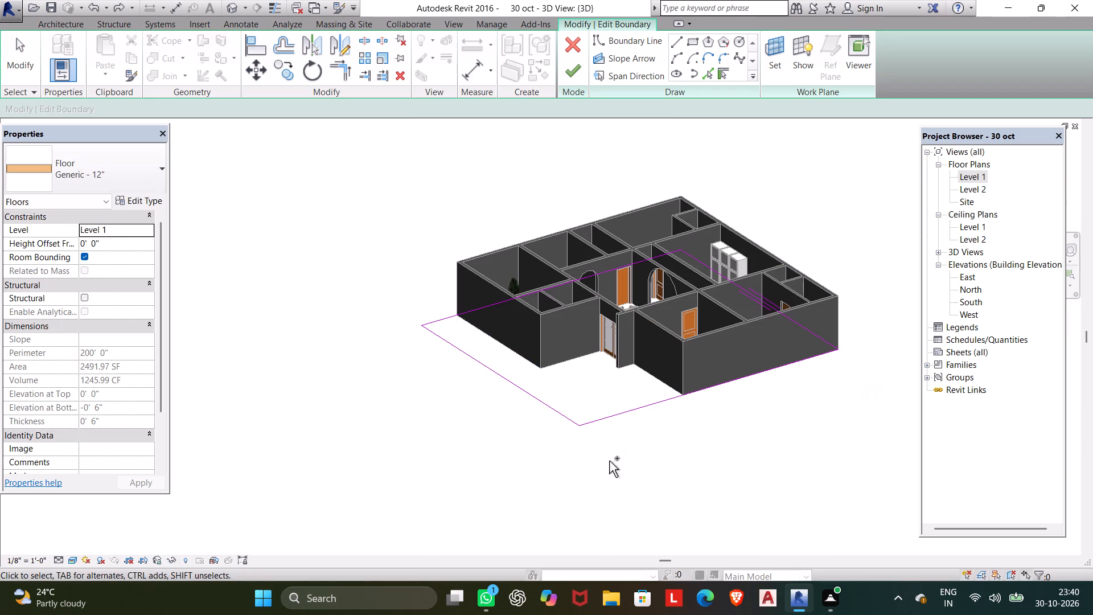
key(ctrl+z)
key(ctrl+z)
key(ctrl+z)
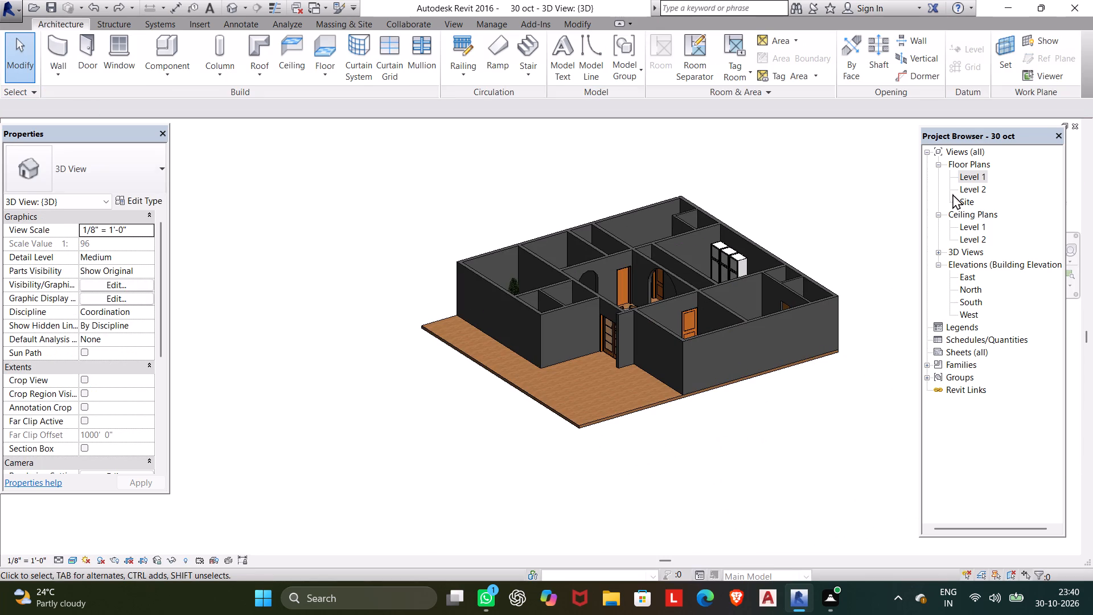
In the Level 1 floor plan, load the Casement Dbl with Trim window family from the US Imperial Windows library.
click(965, 176)
click(964, 181)
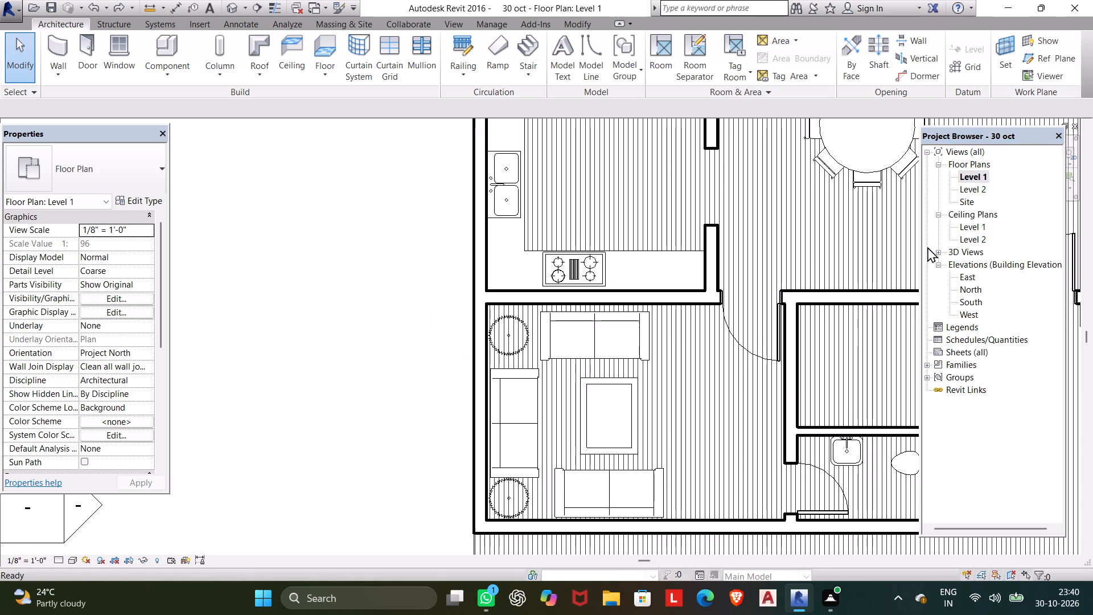
scroll(880, 272, down, 4)
middle_drag(874, 273, 693, 345)
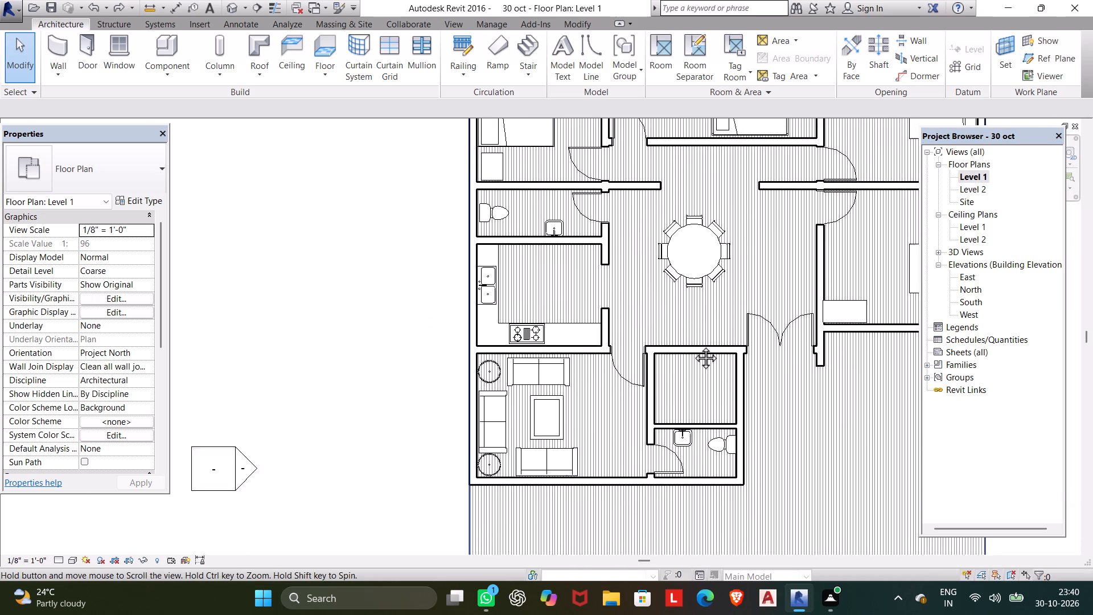
middle_drag(693, 345, 562, 506)
scroll(562, 506, up, 1)
scroll(566, 486, down, 2)
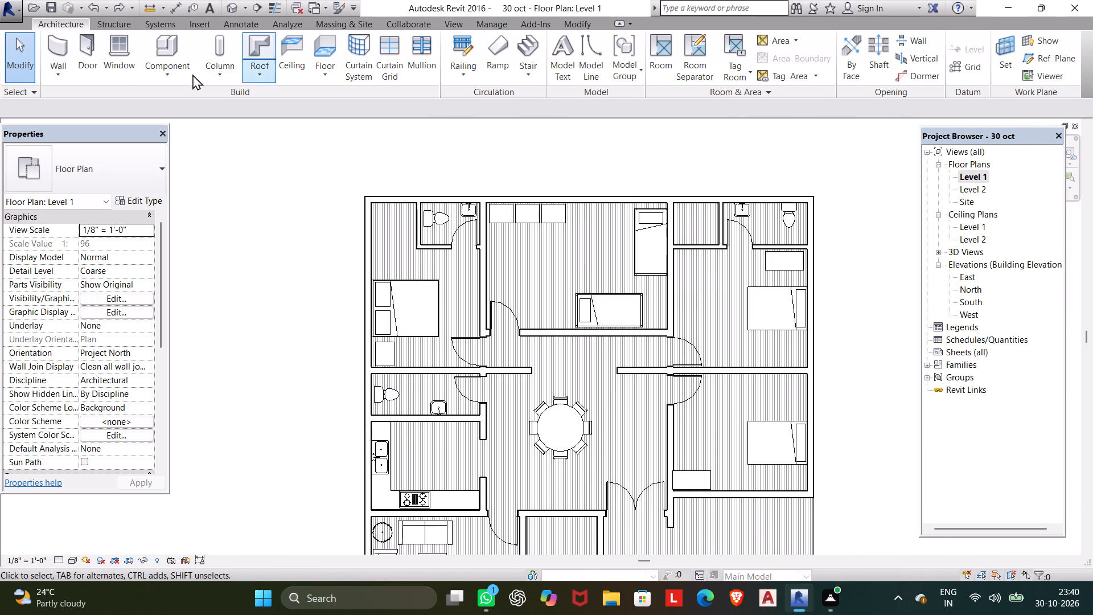
click(114, 46)
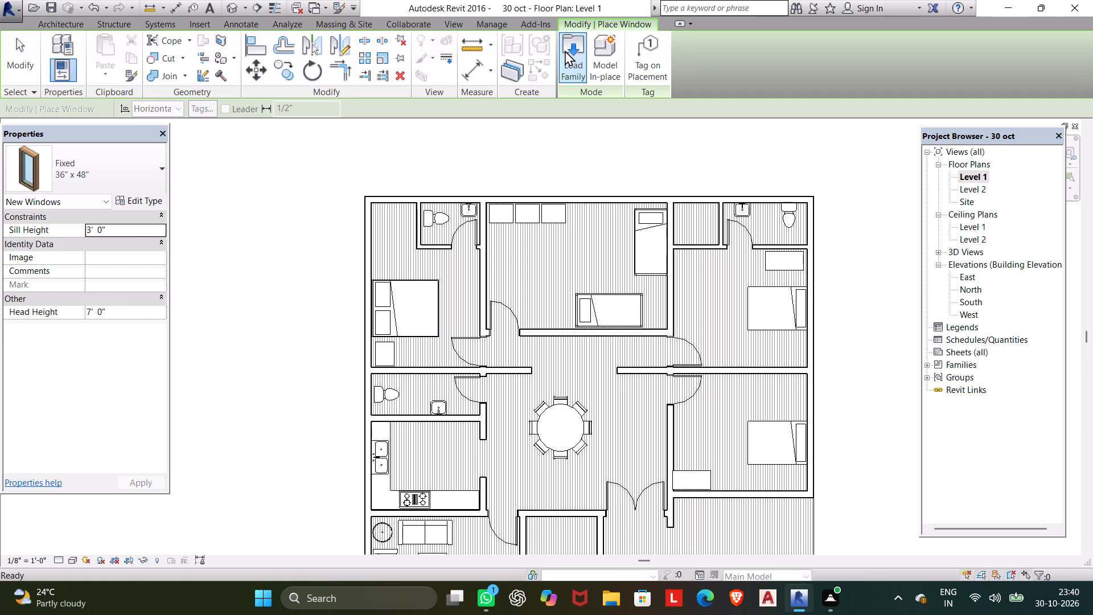
click(565, 50)
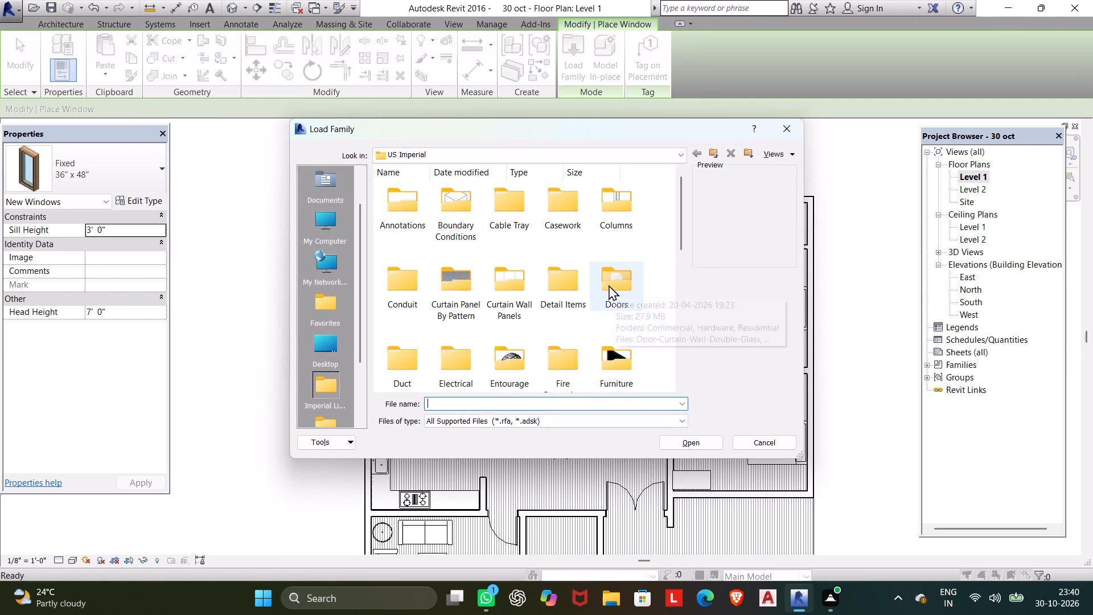
scroll(609, 286, down, 4)
click(506, 379)
click(671, 448)
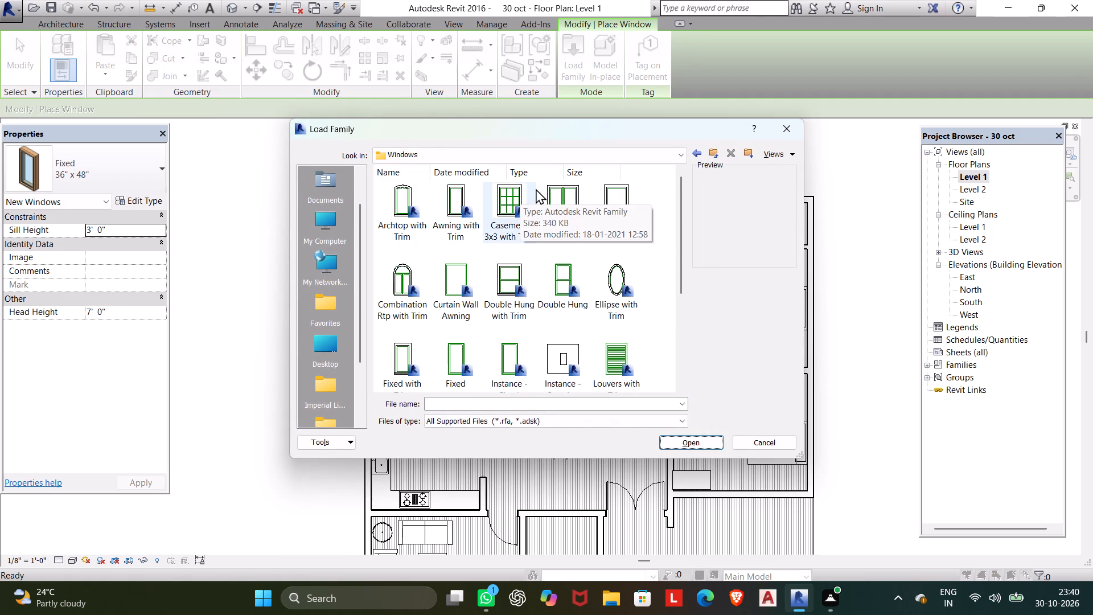
click(563, 199)
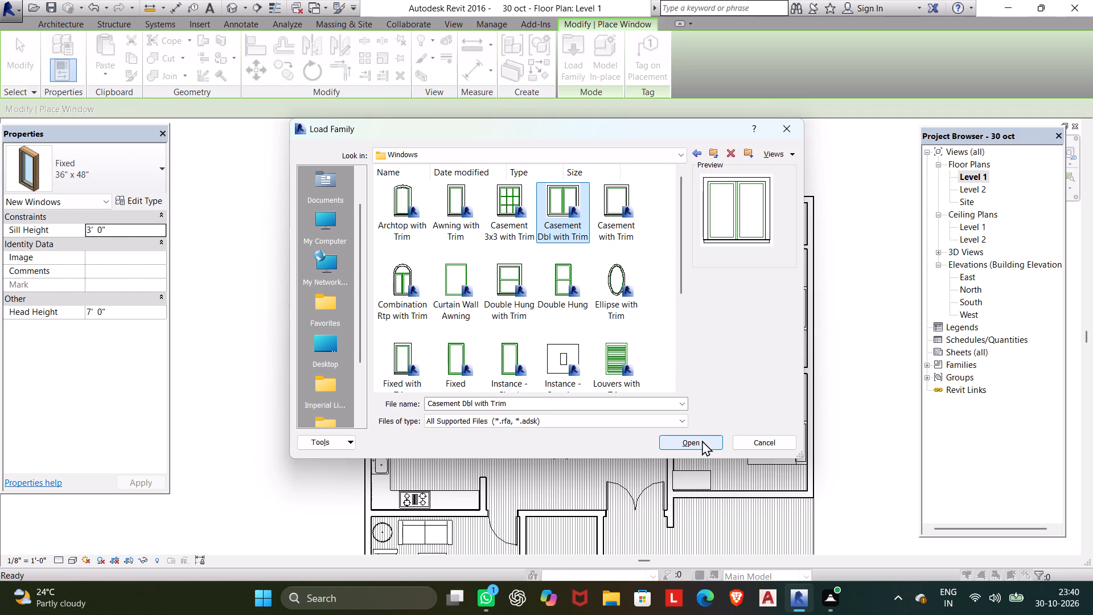
click(702, 440)
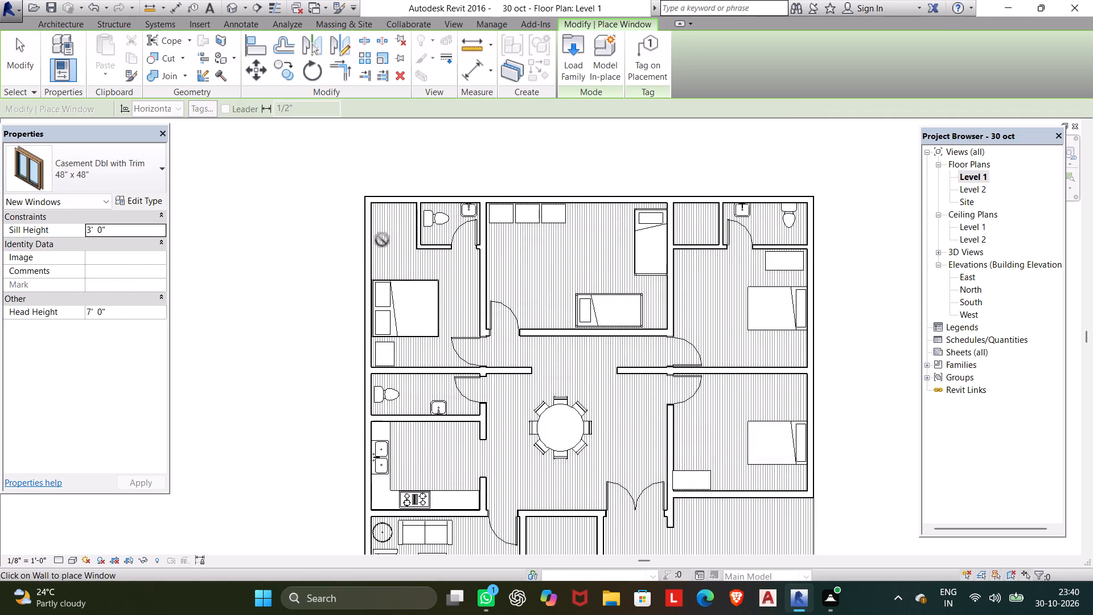
Place a 48" x 48" double casement window in the northwest bedroom's north wall and try one in its west wall above the bed.
click(398, 206)
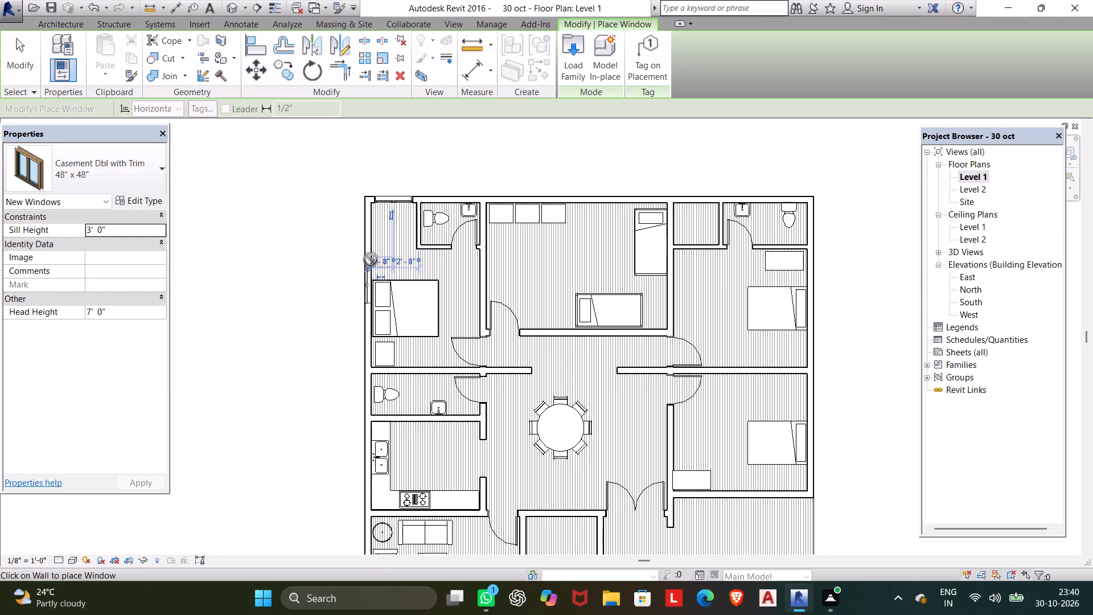
scroll(377, 257, up, 6)
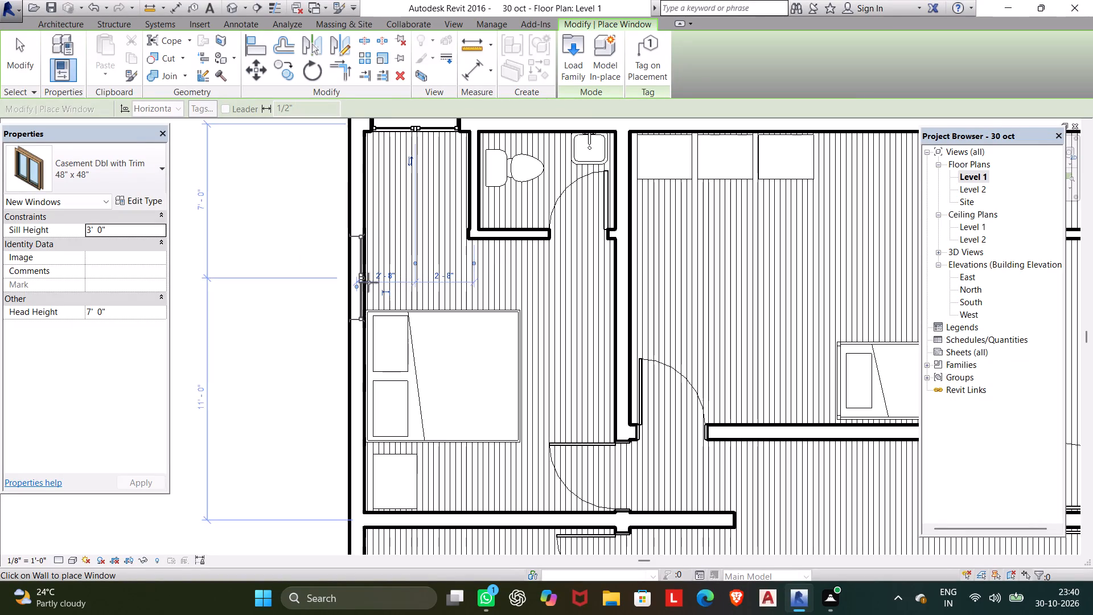
click(365, 281)
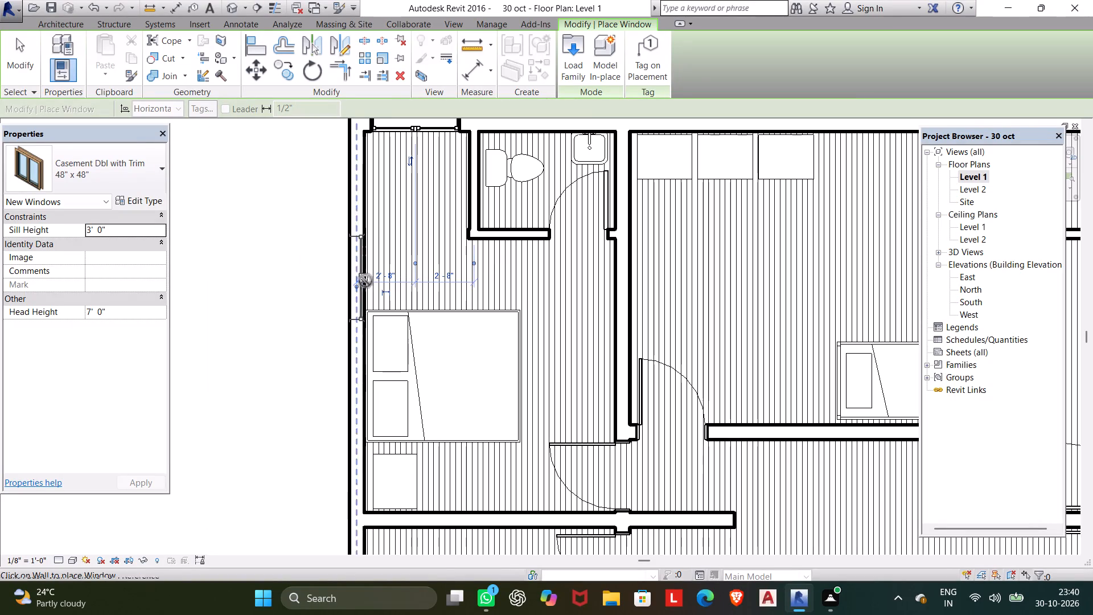
Place two 48" x 48" casement windows in the north-central bedroom's north wall and one centred in the adjoining small room's north wall.
scroll(415, 280, down, 4)
middle_drag(417, 285, 326, 339)
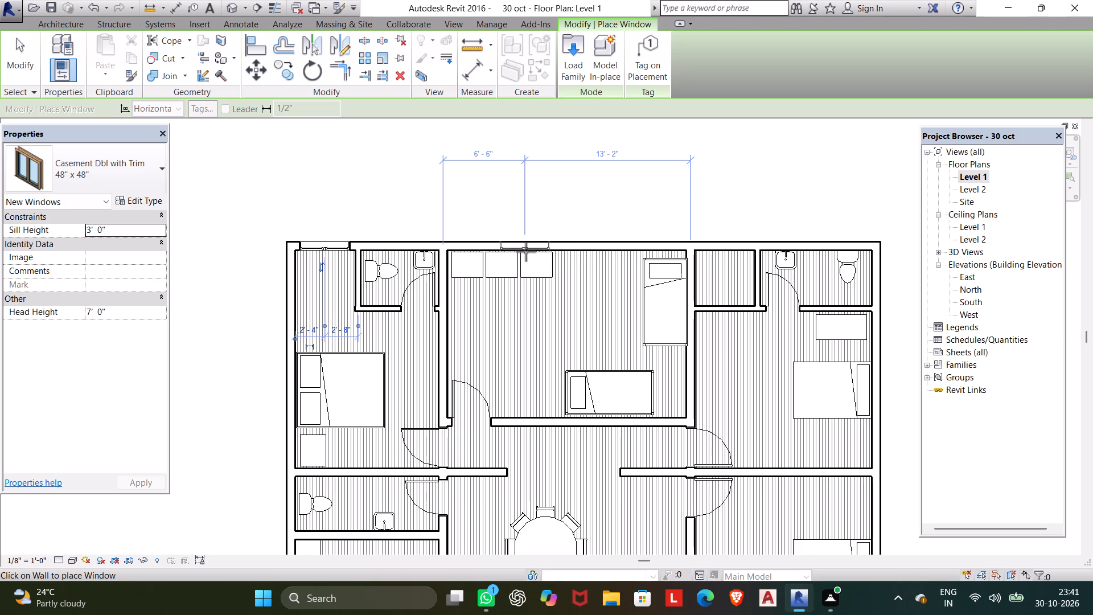
click(509, 245)
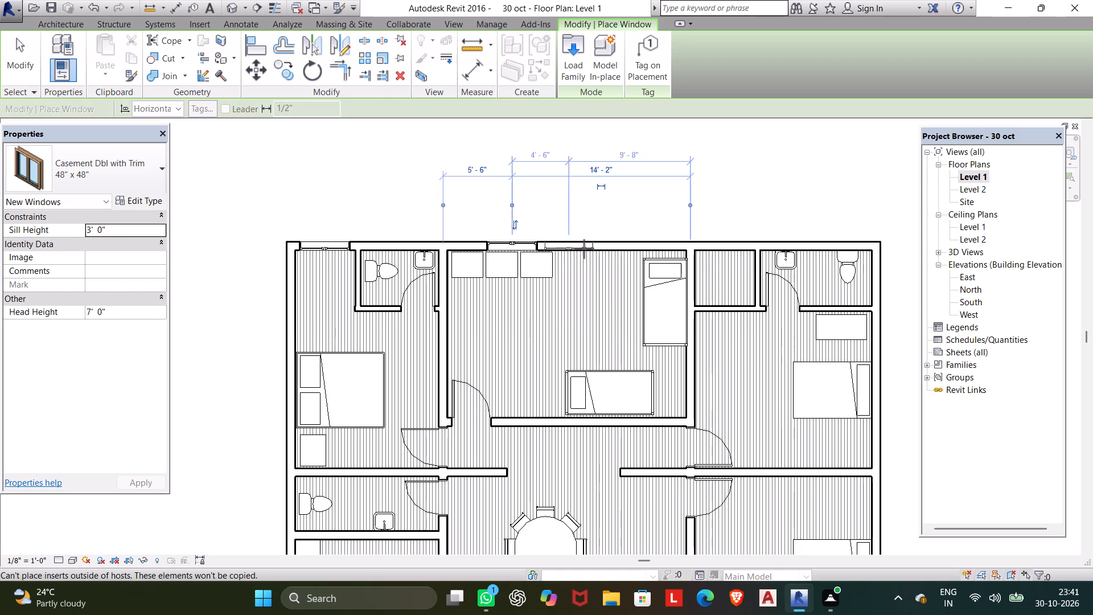
click(626, 251)
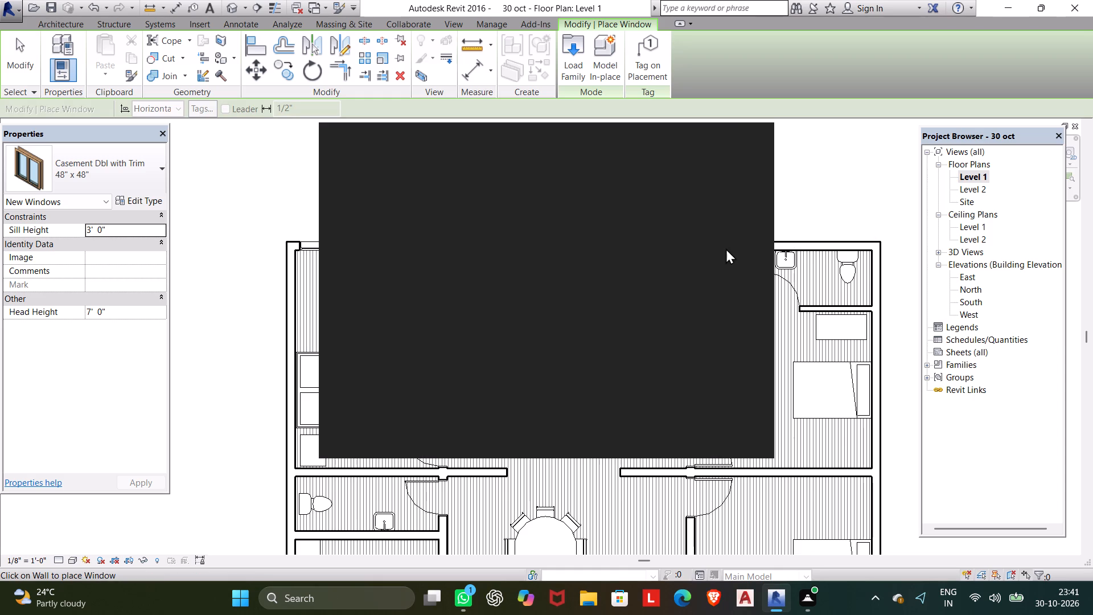
click(748, 137)
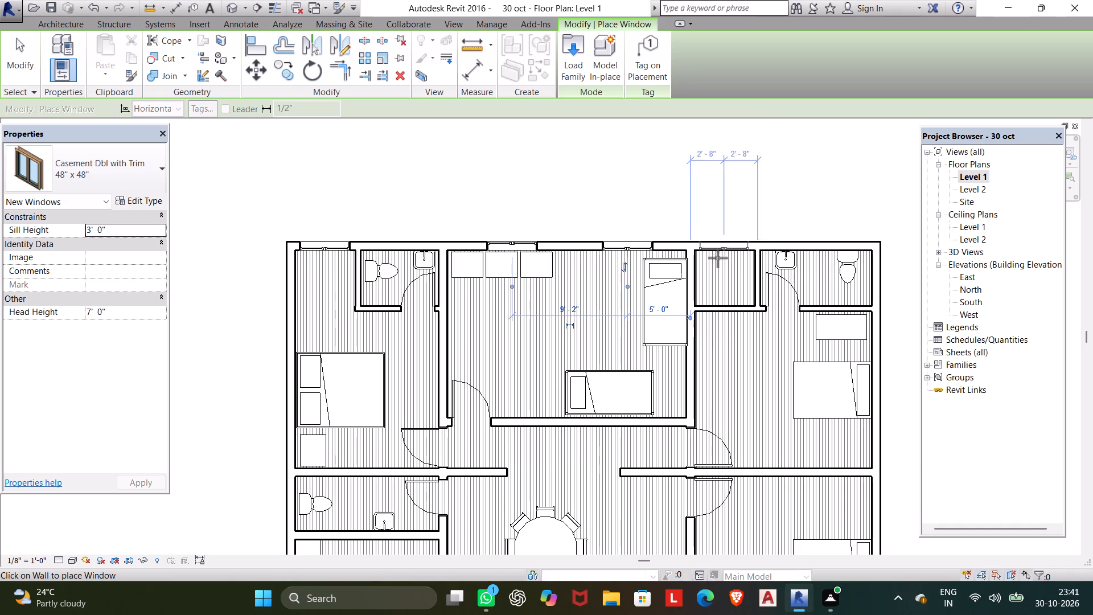
click(725, 253)
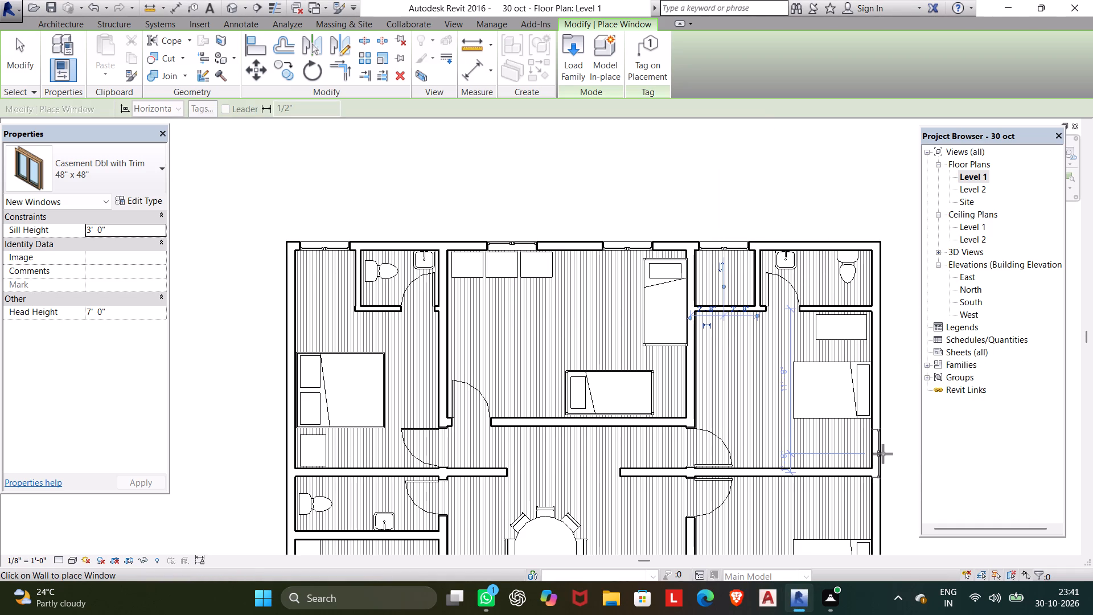
Place casement windows in both east bedrooms' east walls, 3'-0" from their shared partition, and one in the southeast bedroom's south wall.
scroll(878, 443, up, 5)
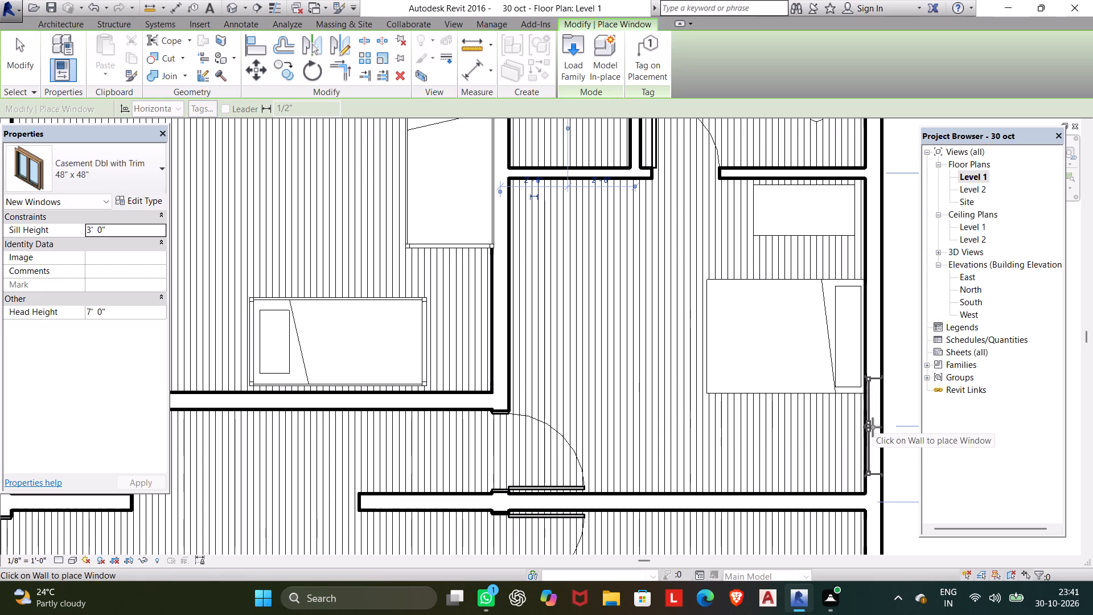
click(873, 427)
scroll(880, 415, down, 4)
middle_drag(880, 407, 879, 361)
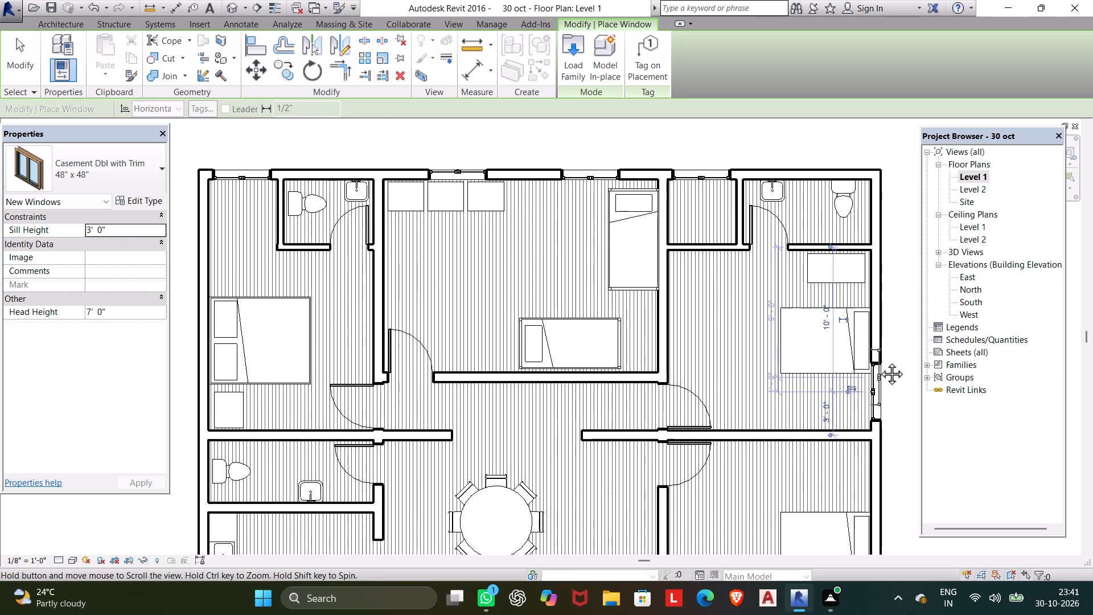
middle_drag(879, 361, 863, 311)
scroll(866, 332, down, 2)
middle_drag(866, 333, 850, 306)
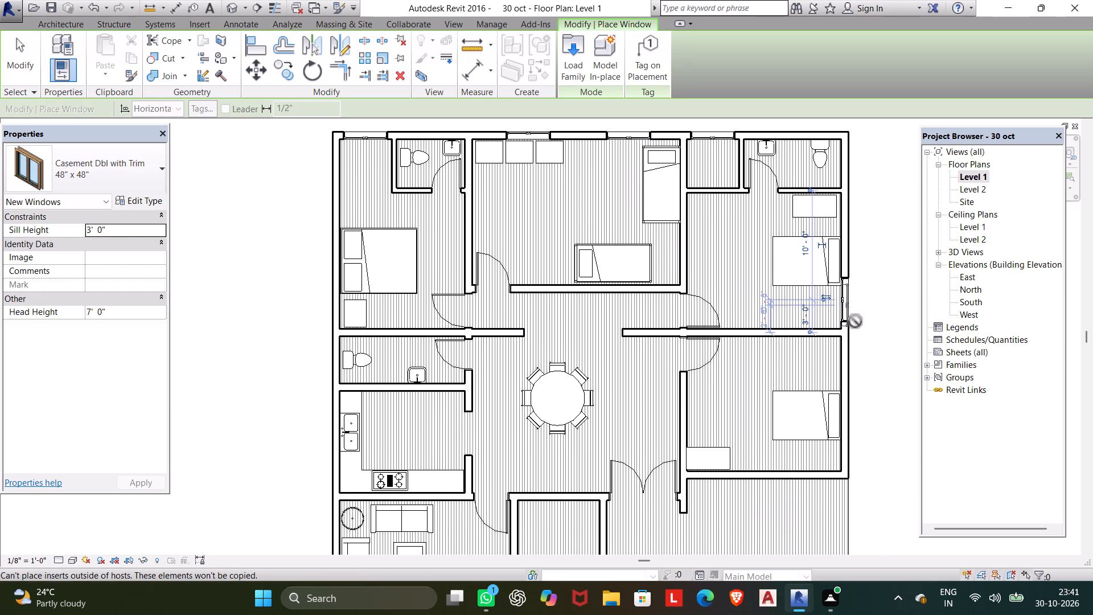
click(849, 364)
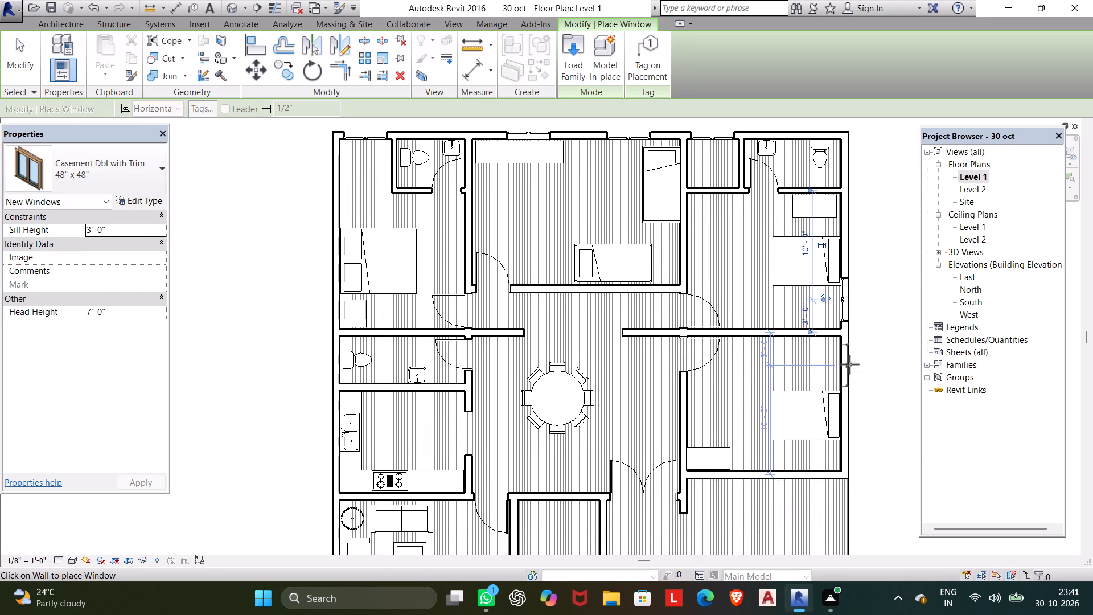
scroll(849, 364, down, 1)
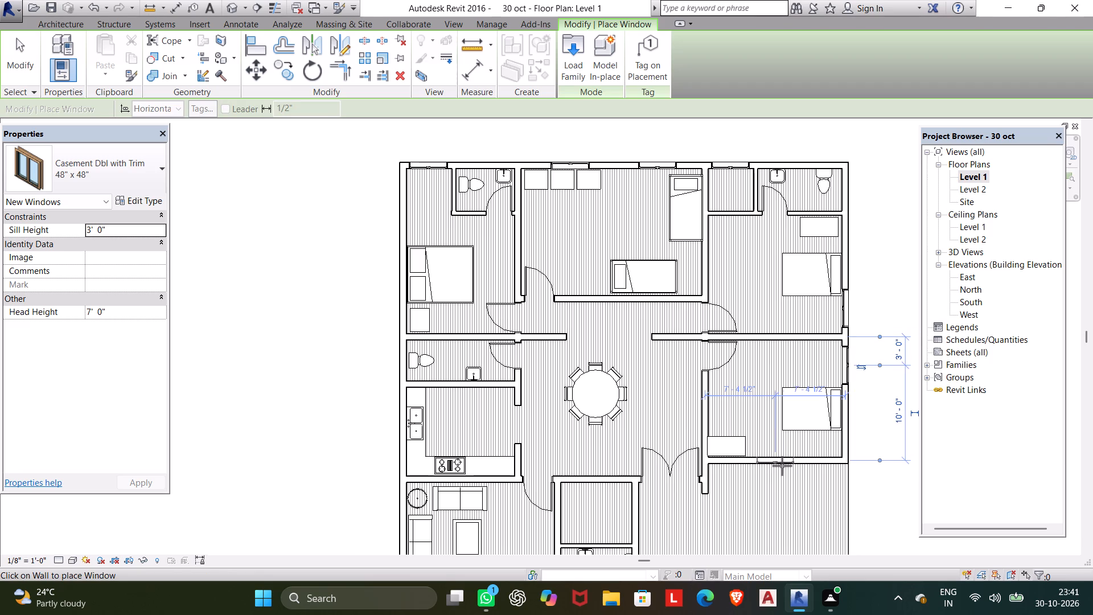
click(782, 466)
Place casement windows in the living room's south wall, 12'-9" from the west wall, and west wall, 5'-6" from the south wall; end placement.
scroll(765, 470, down, 4)
middle_drag(777, 465, 843, 397)
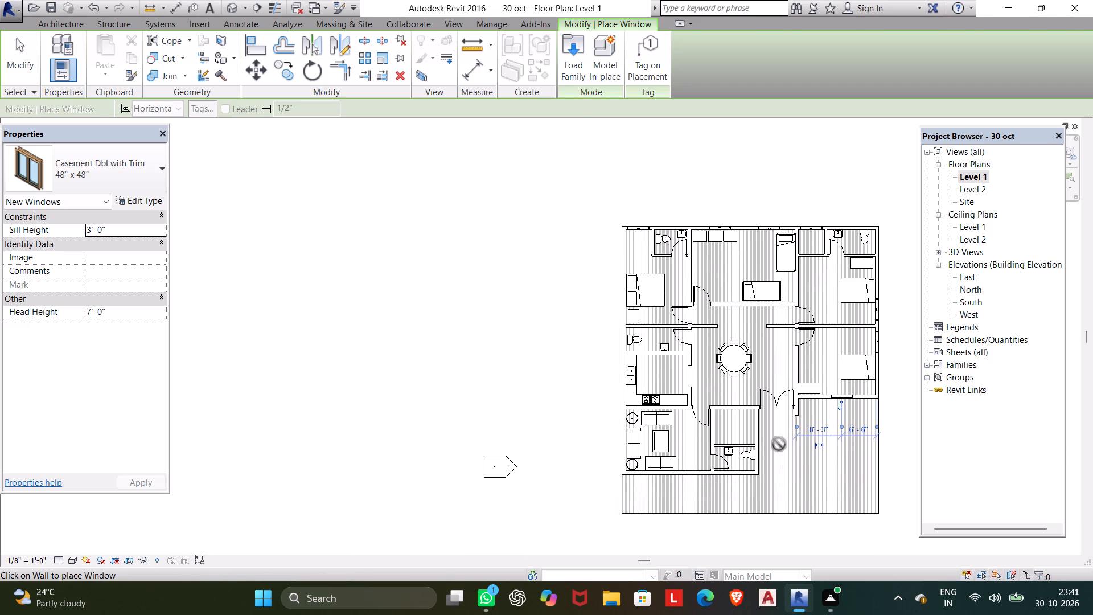
middle_drag(777, 443, 817, 390)
scroll(749, 427, up, 6)
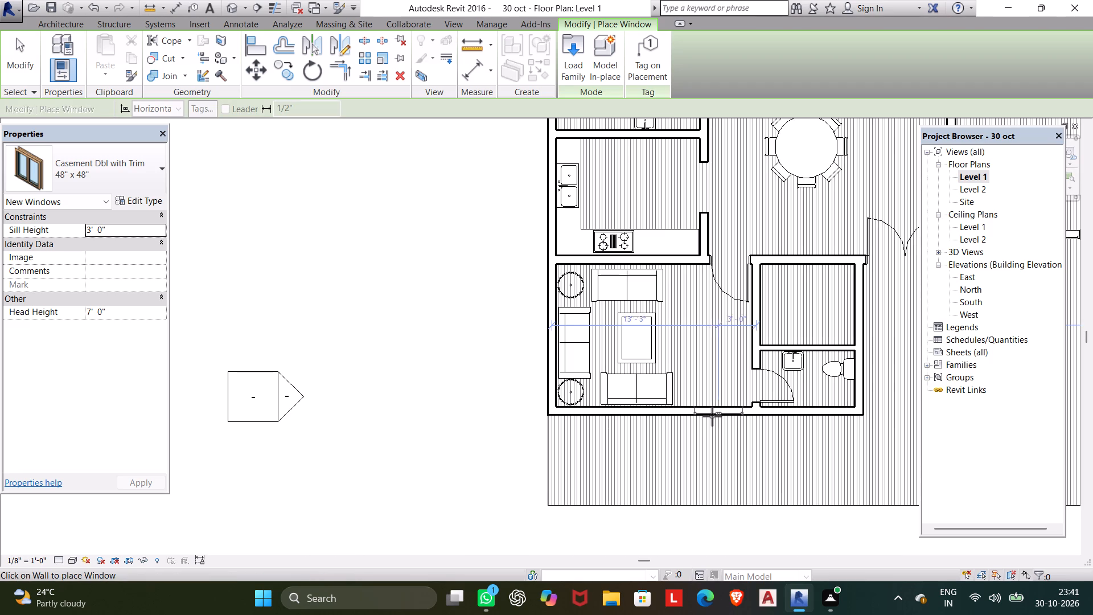
click(711, 413)
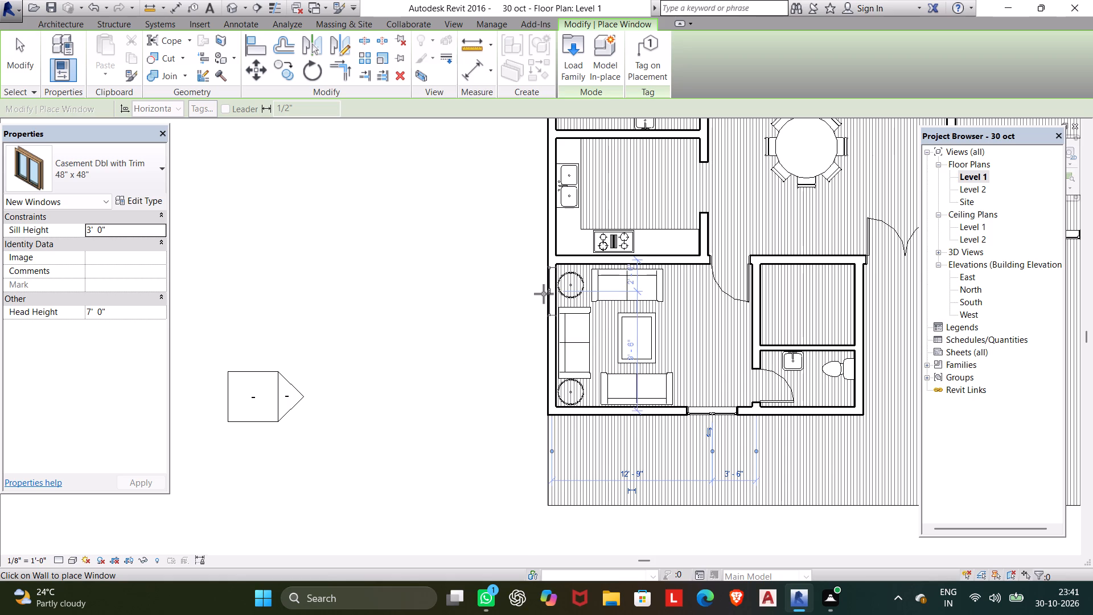
click(548, 345)
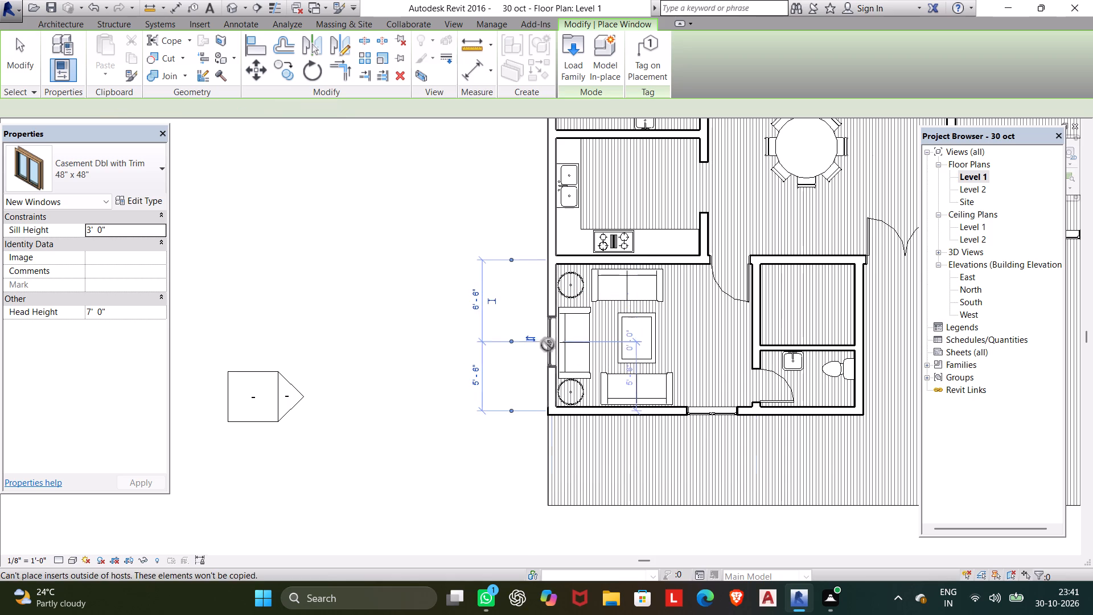
scroll(521, 350, down, 3)
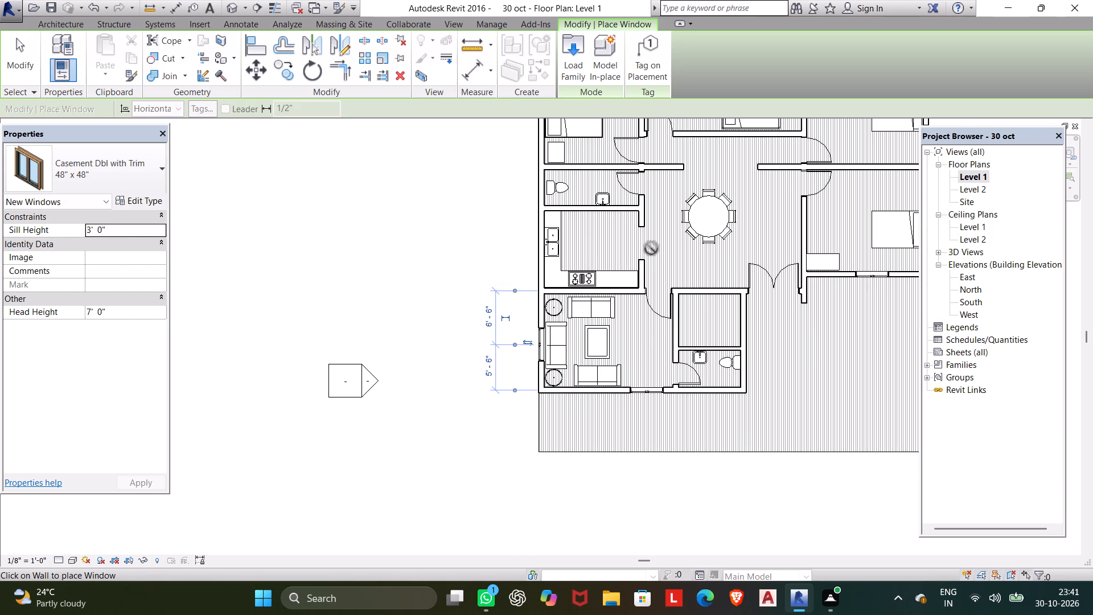
scroll(651, 248, down, 2)
middle_drag(664, 270, 589, 325)
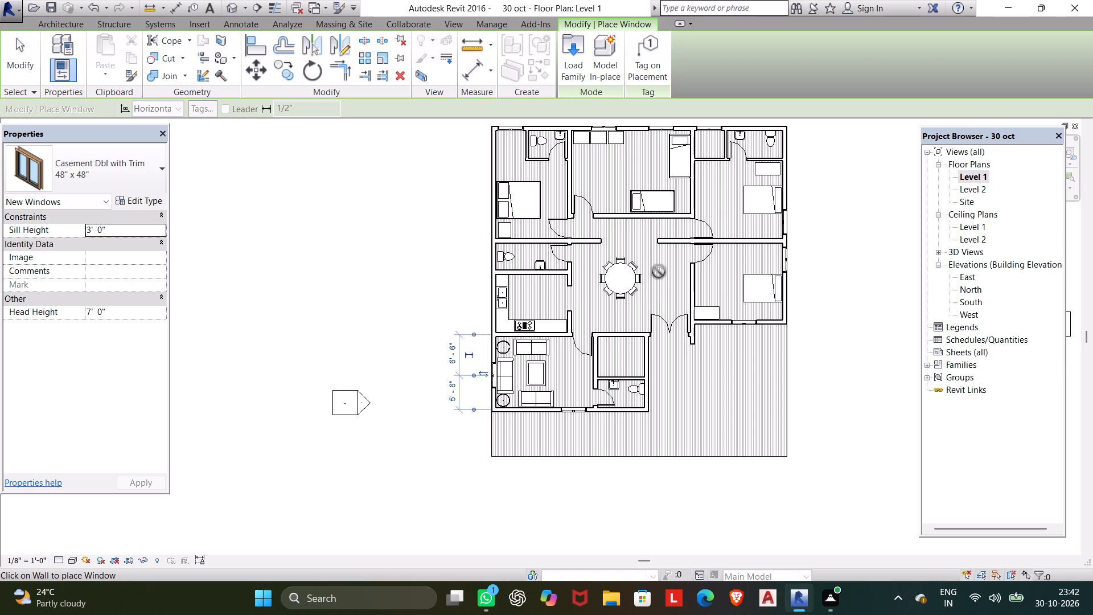
key(Escape)
key(Escape)
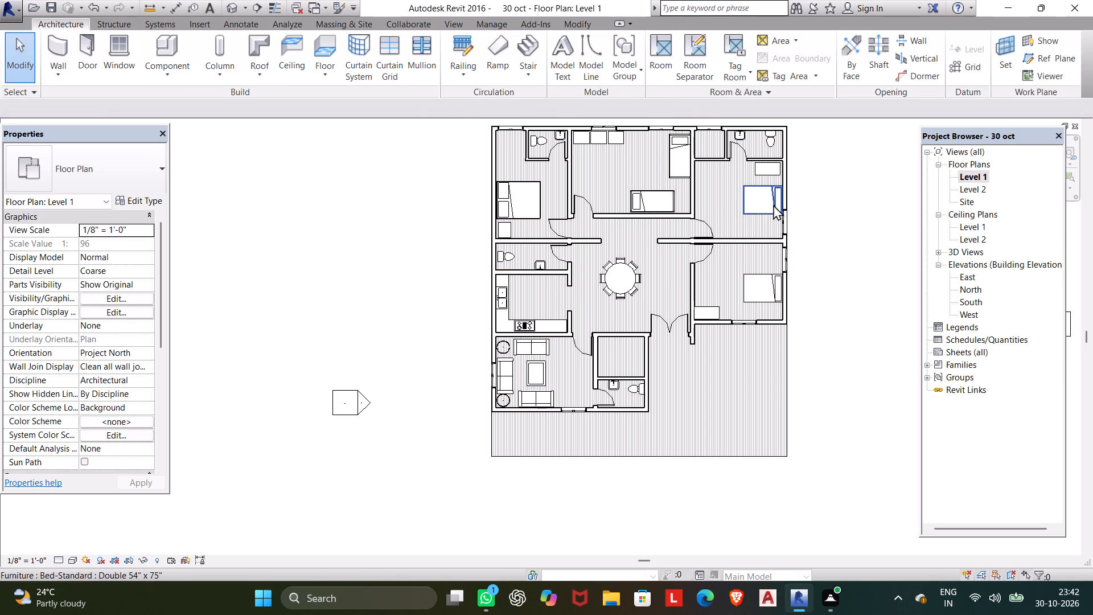
Nudge the northeast bedroom's double bed slightly north, clear of the east wall window.
scroll(775, 199, up, 5)
click(736, 196)
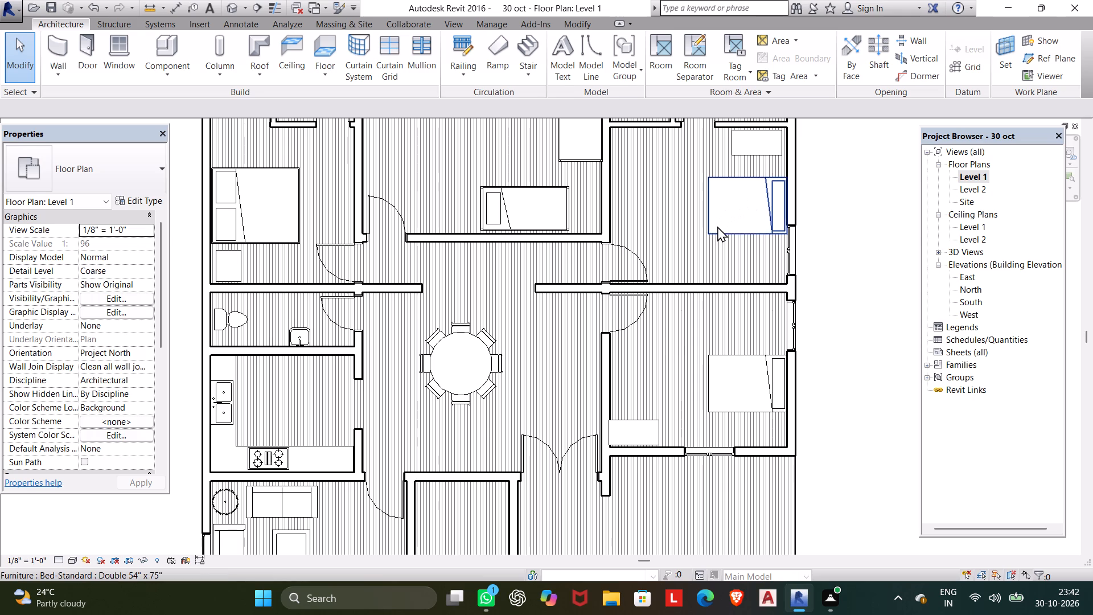
click(720, 230)
key(Up)
key(Up)
key(Up)
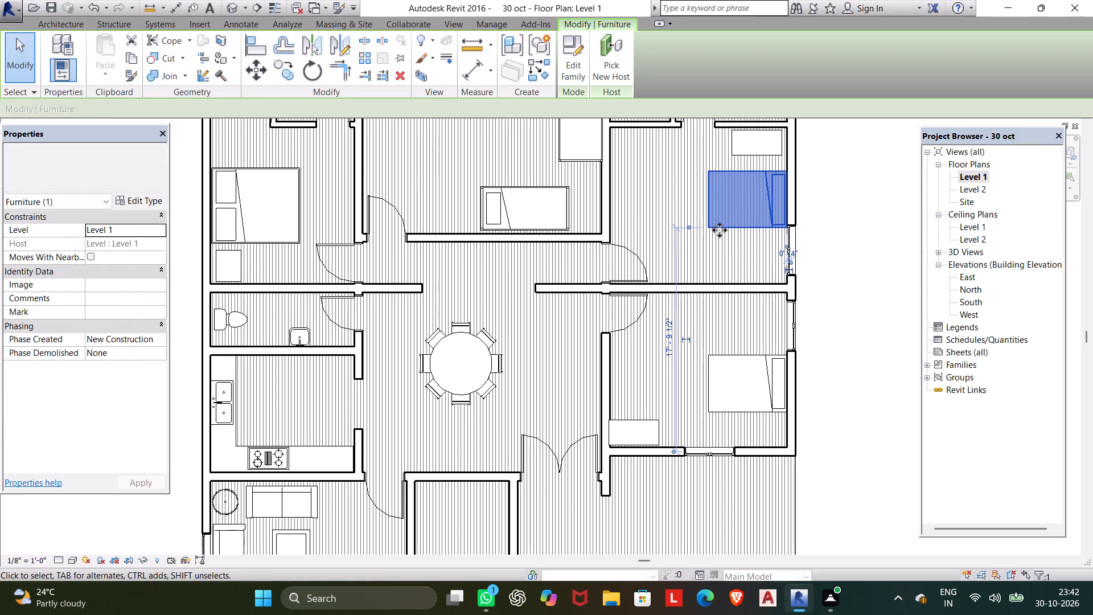
click(861, 199)
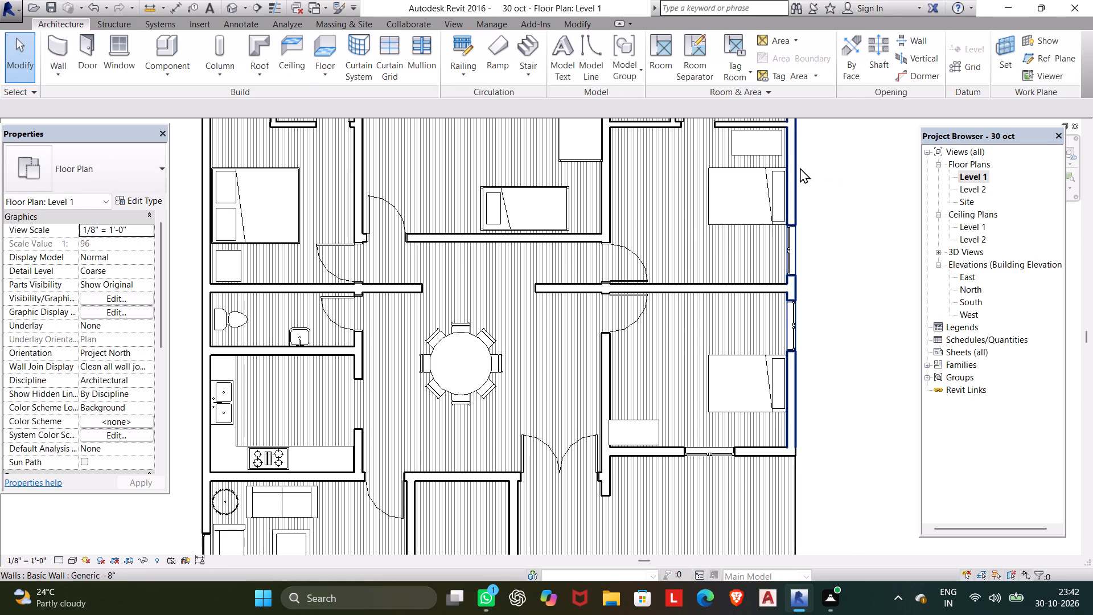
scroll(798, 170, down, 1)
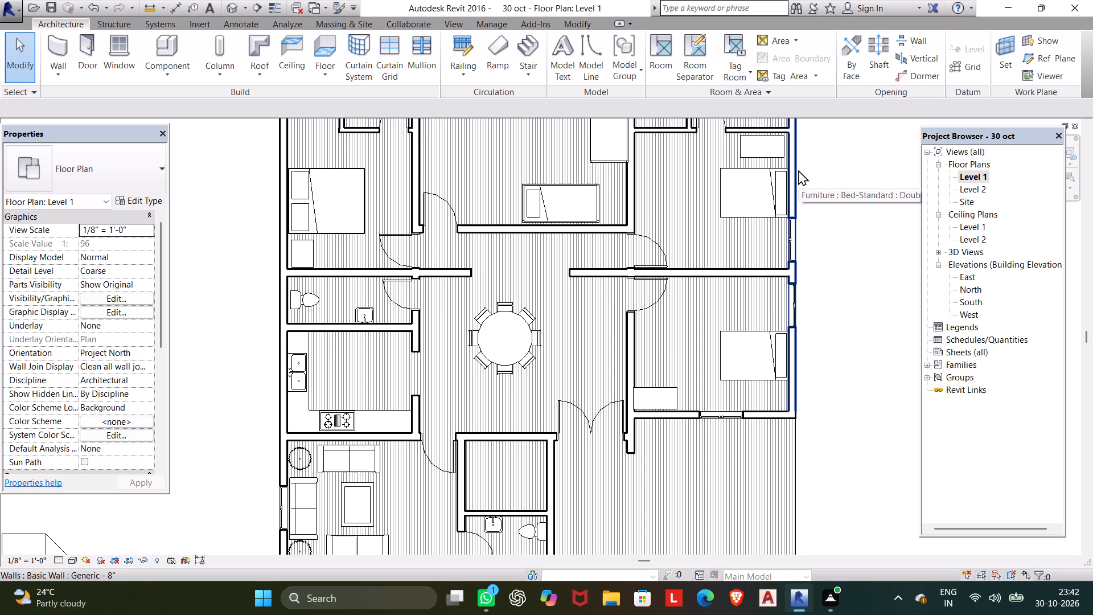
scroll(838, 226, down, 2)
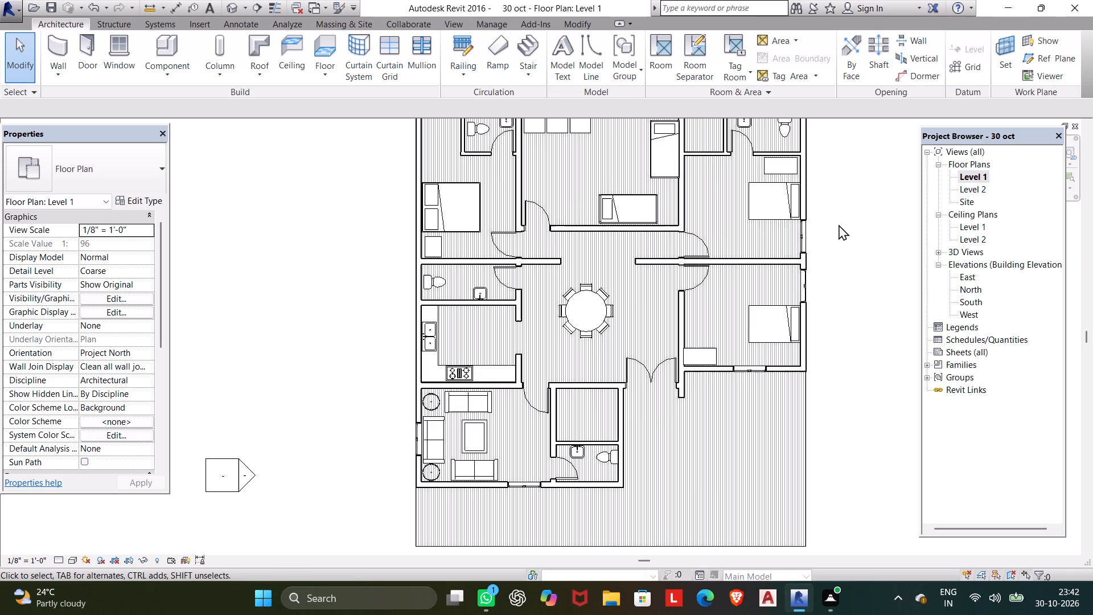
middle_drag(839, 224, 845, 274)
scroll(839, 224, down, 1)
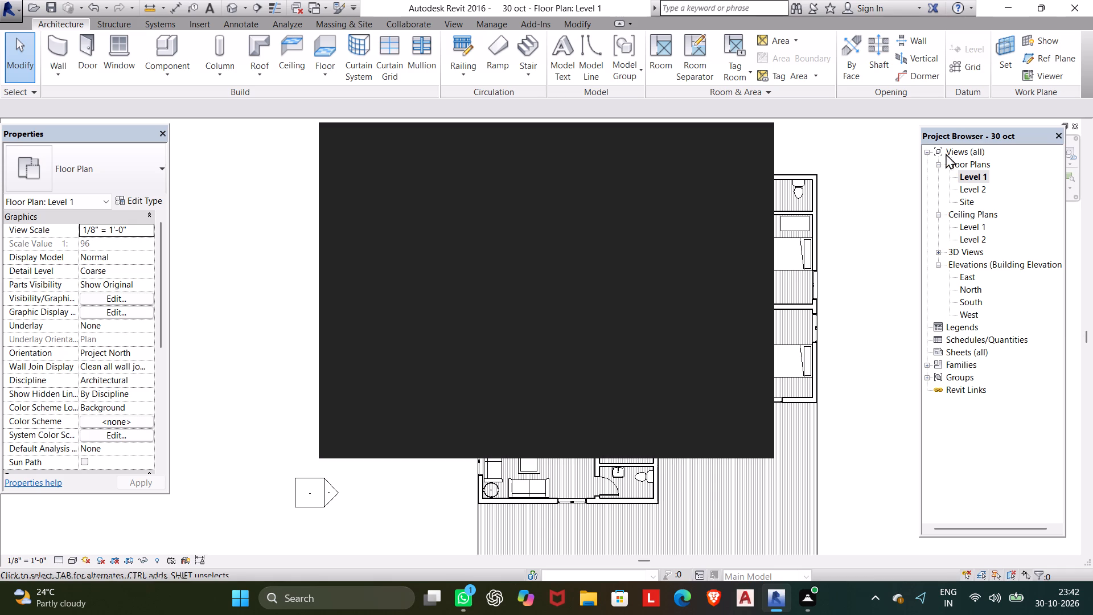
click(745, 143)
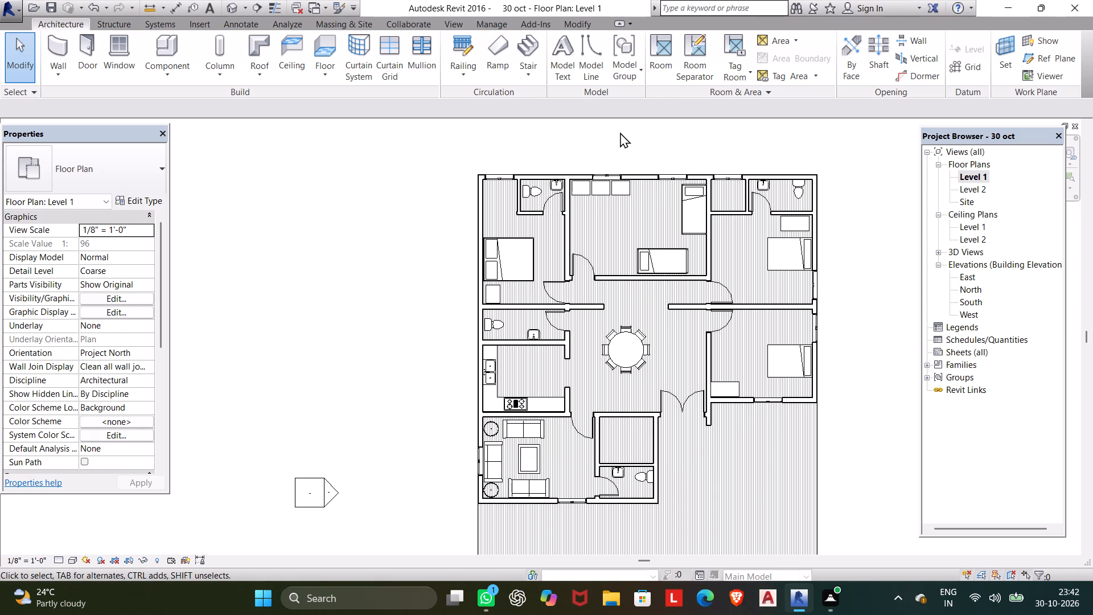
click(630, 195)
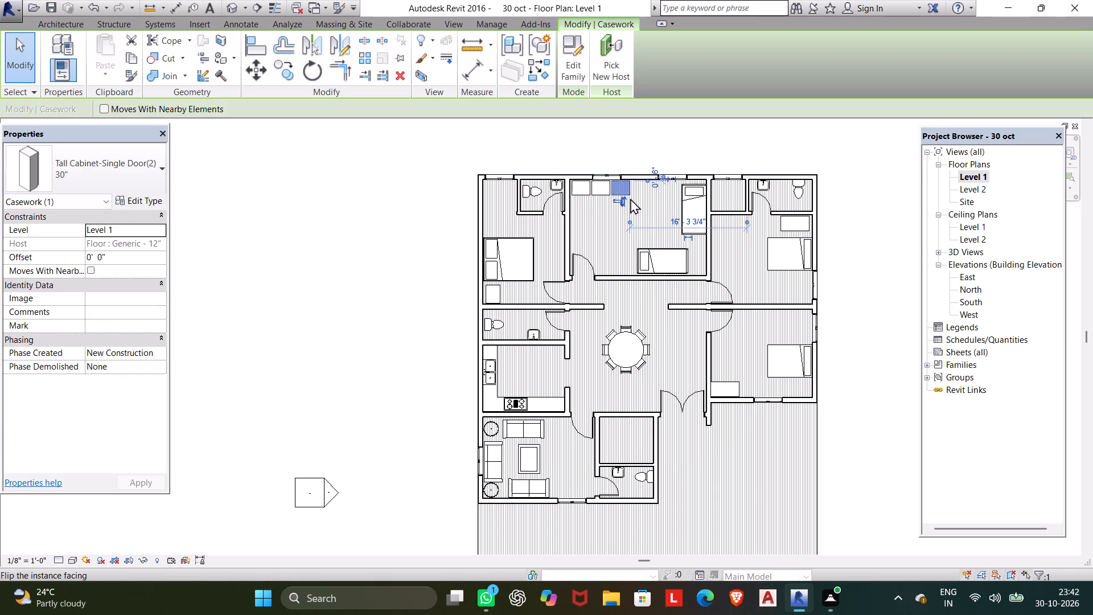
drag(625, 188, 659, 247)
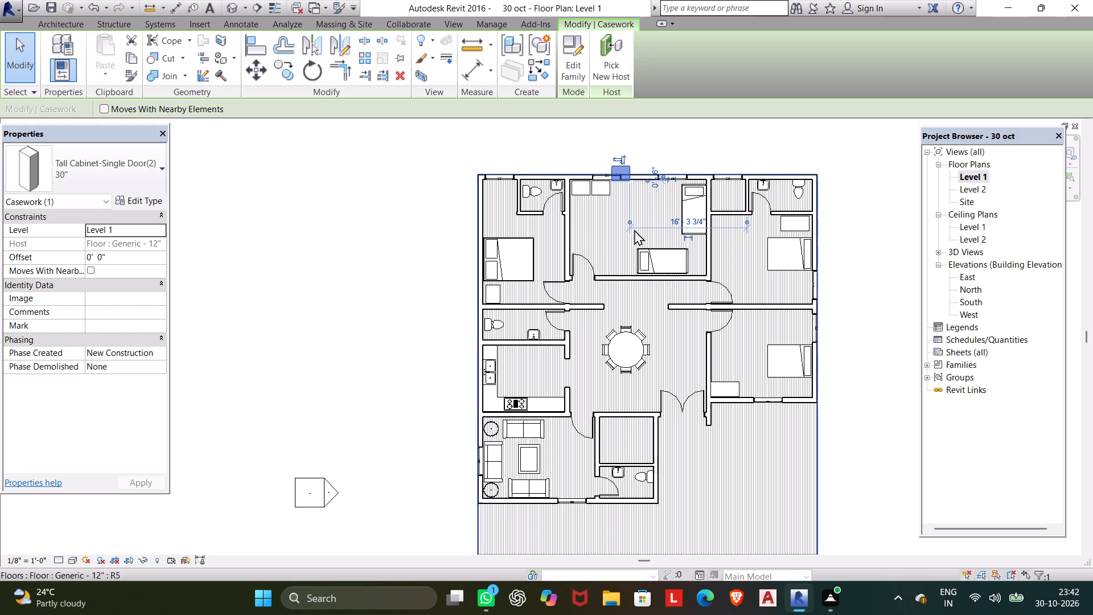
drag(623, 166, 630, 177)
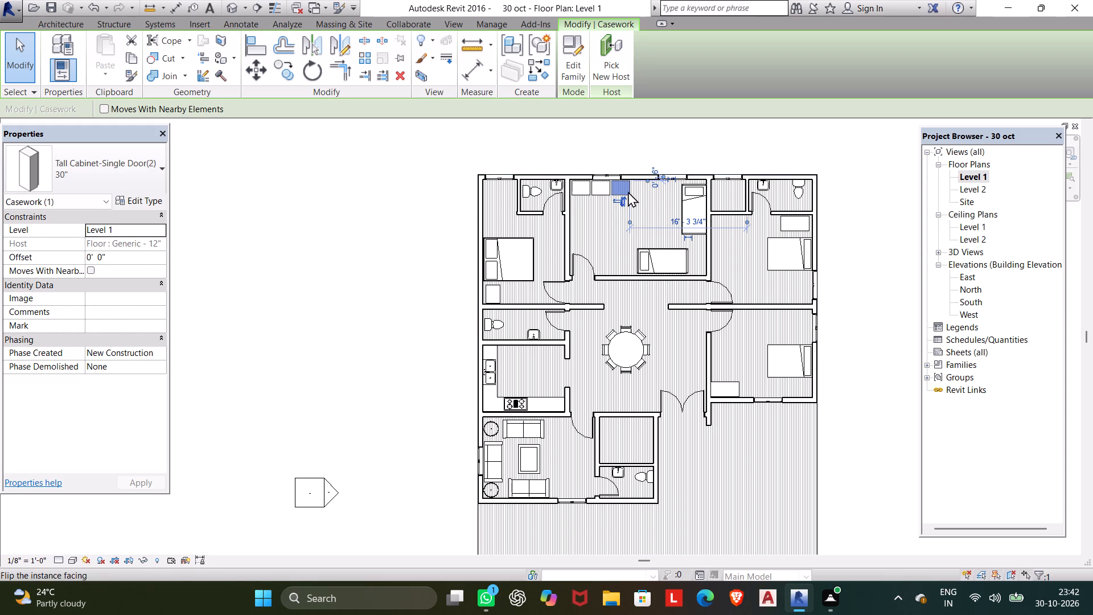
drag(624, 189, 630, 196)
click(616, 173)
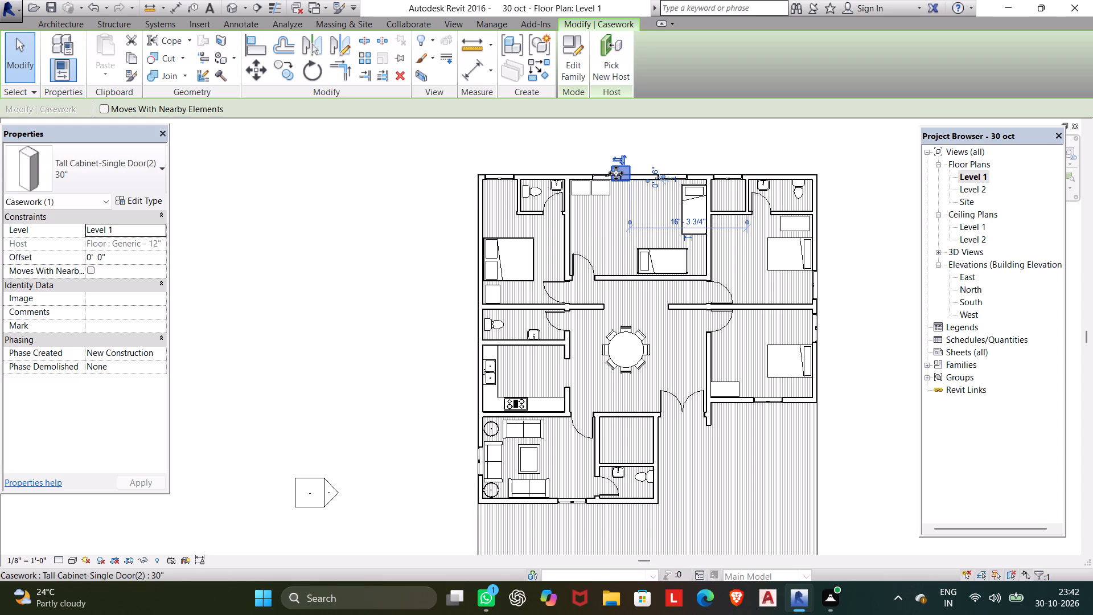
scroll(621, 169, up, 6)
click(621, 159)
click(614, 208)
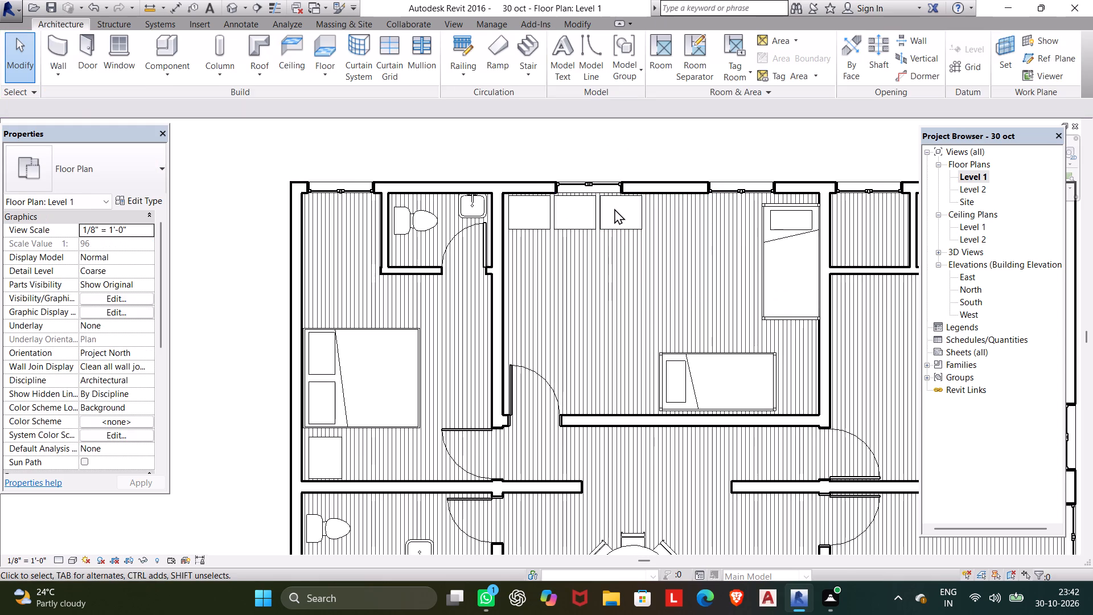
Move the easternmost tall cabinet on the north-central bedroom's north wall to the southeast corner, beside the foot of the horizontal bunk bed.
drag(614, 218, 610, 253)
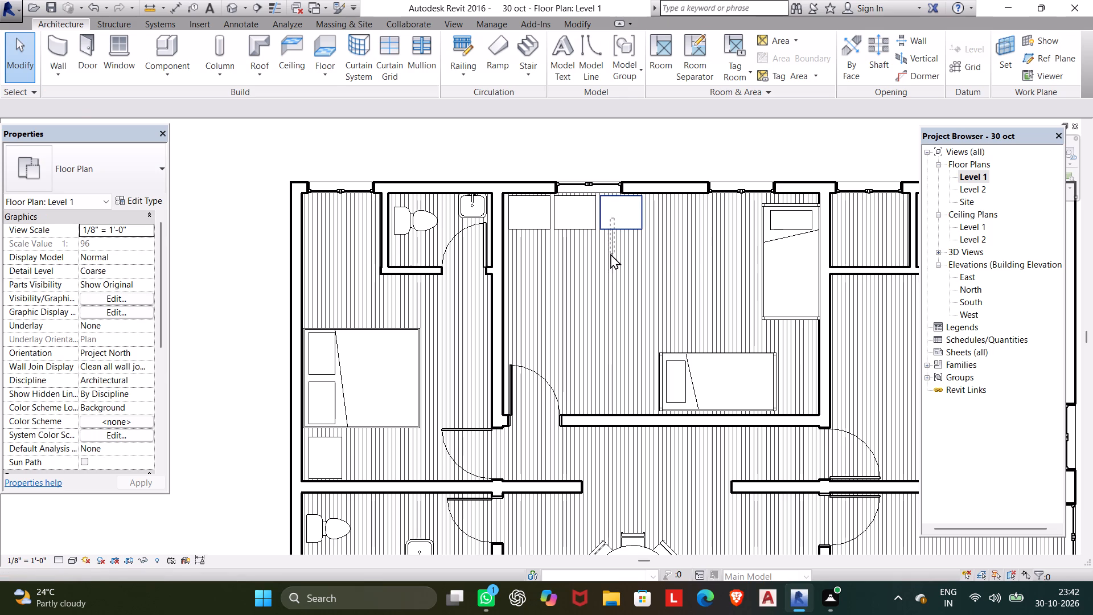
drag(610, 253, 611, 252)
drag(613, 220, 708, 324)
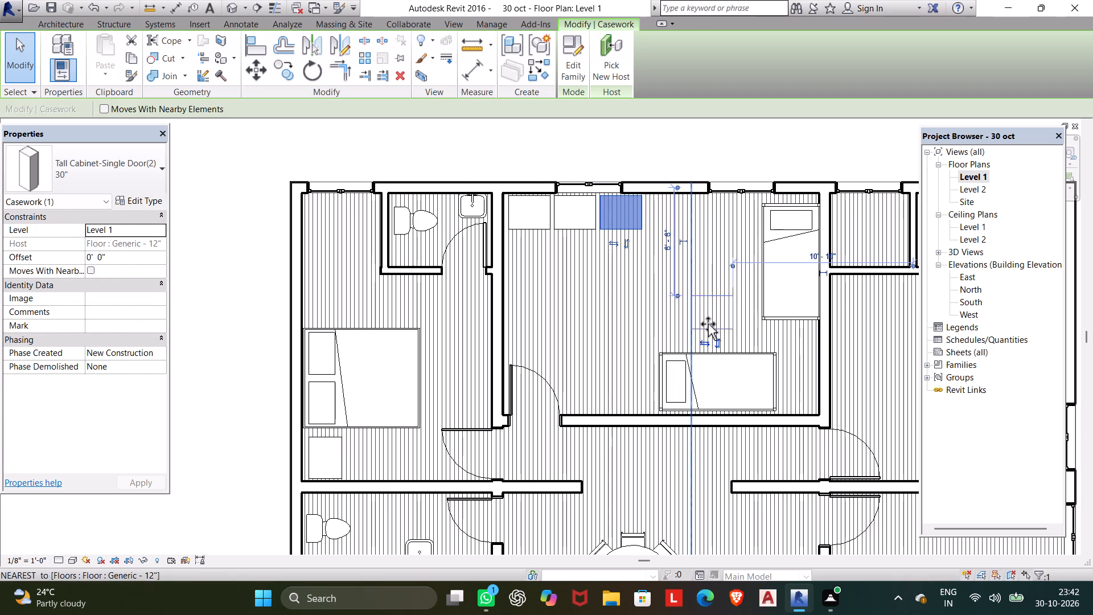
drag(708, 324, 792, 393)
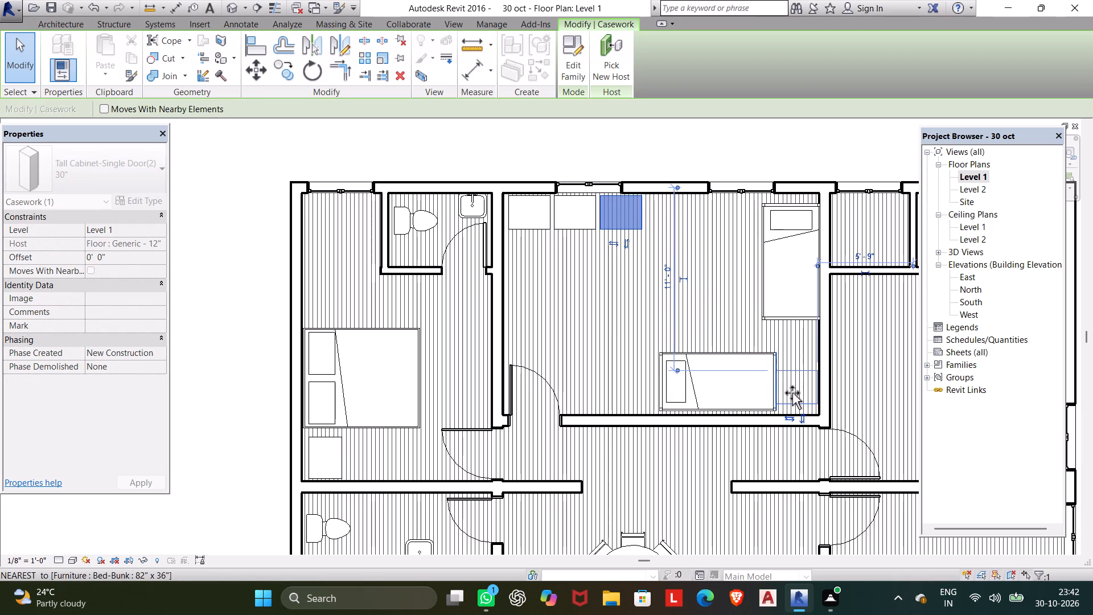
drag(792, 393, 793, 393)
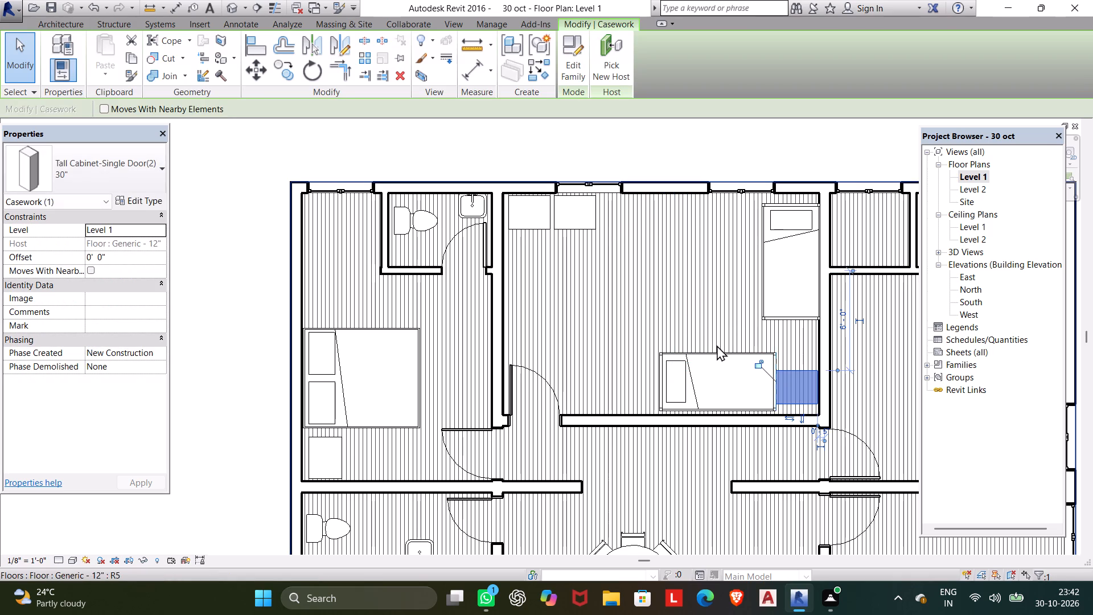
Rotate the moved tall cabinet 180 degrees and nudge it south, close to the bedroom's south wall beside the bunk bed.
key(space)
key(space)
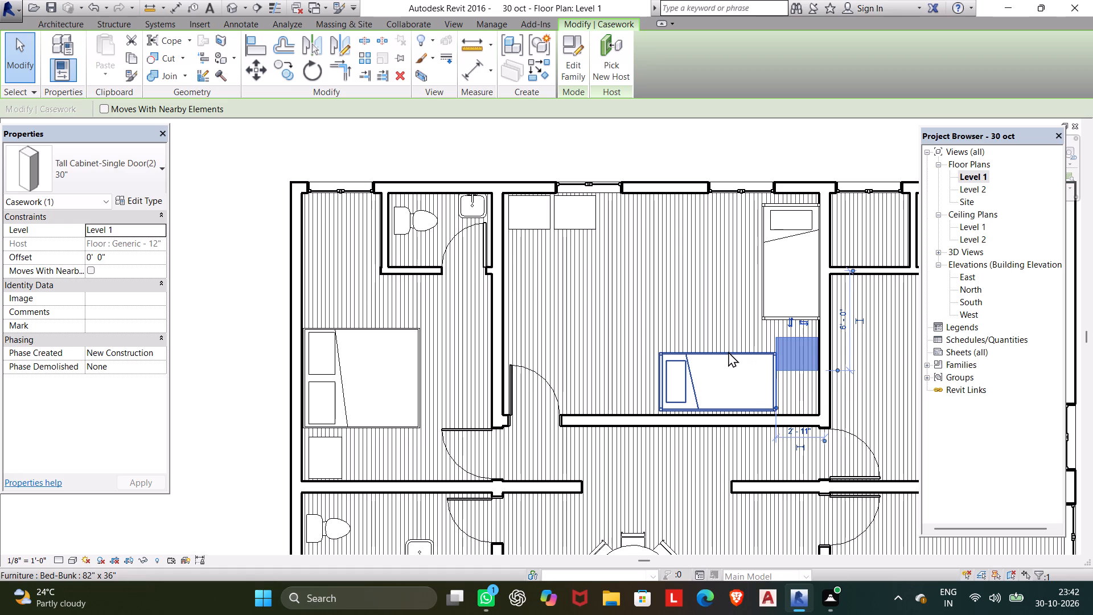
key(Down)
key(Down)
key(Down)
key(Down)
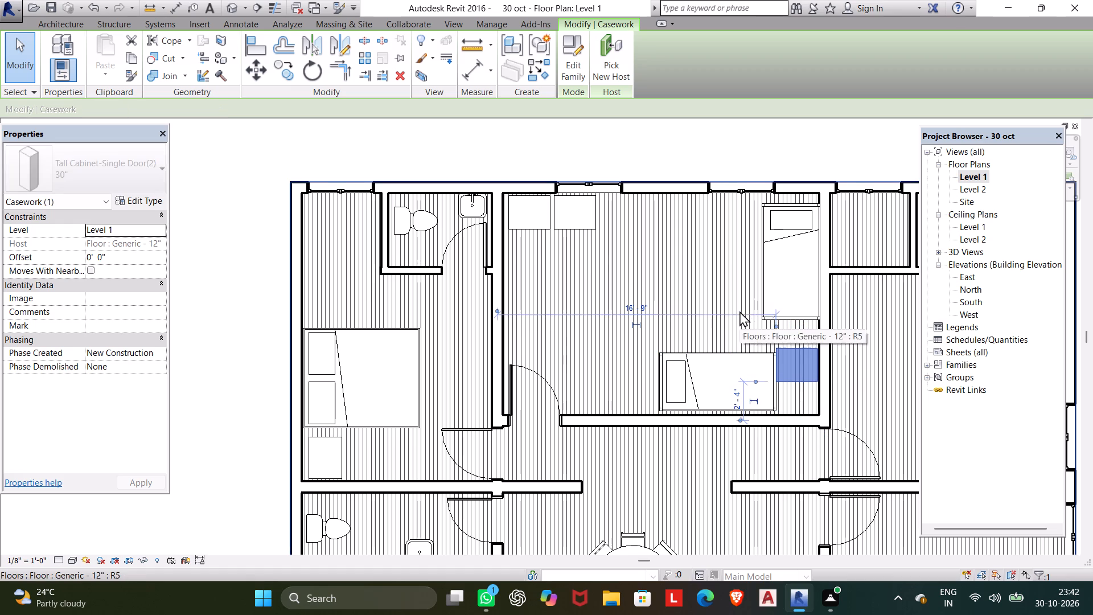
key(Down)
key(Down)
key(Down)
key(Down)
key(Down)
key(Down)
key(Down)
key(Down)
key(Down)
key(Down)
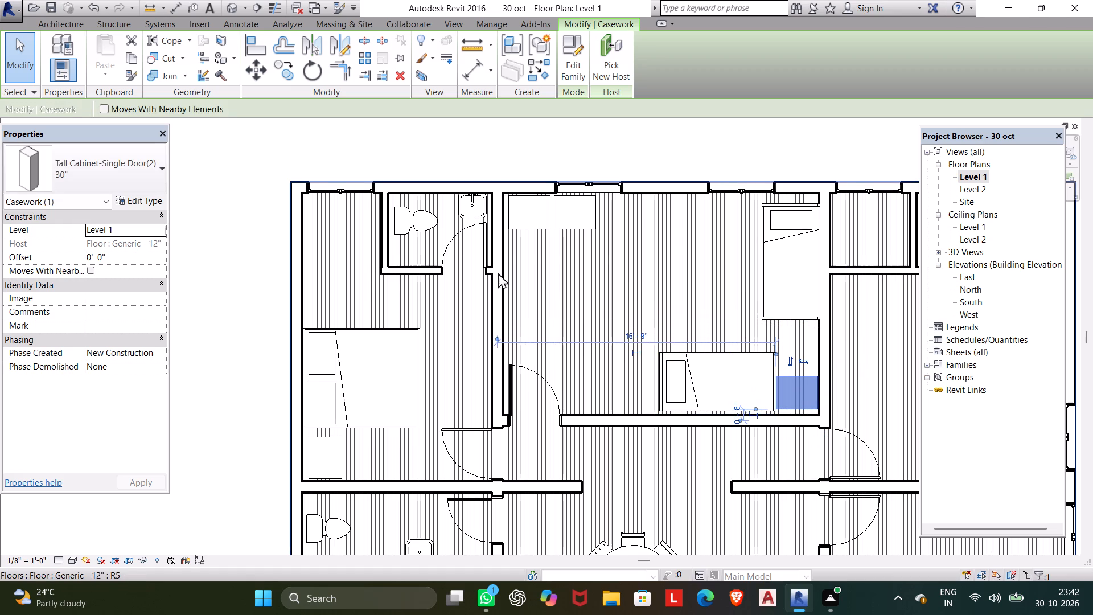
Open the default 3D view without saving the project and examine the furnished rooms and windows from all sides and above.
click(232, 9)
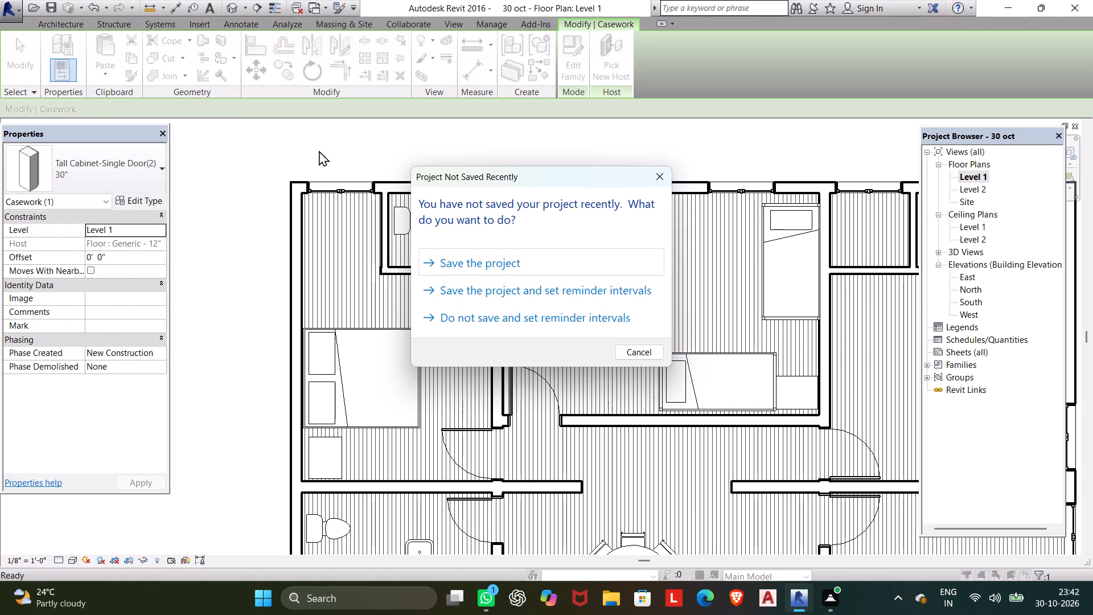
click(657, 173)
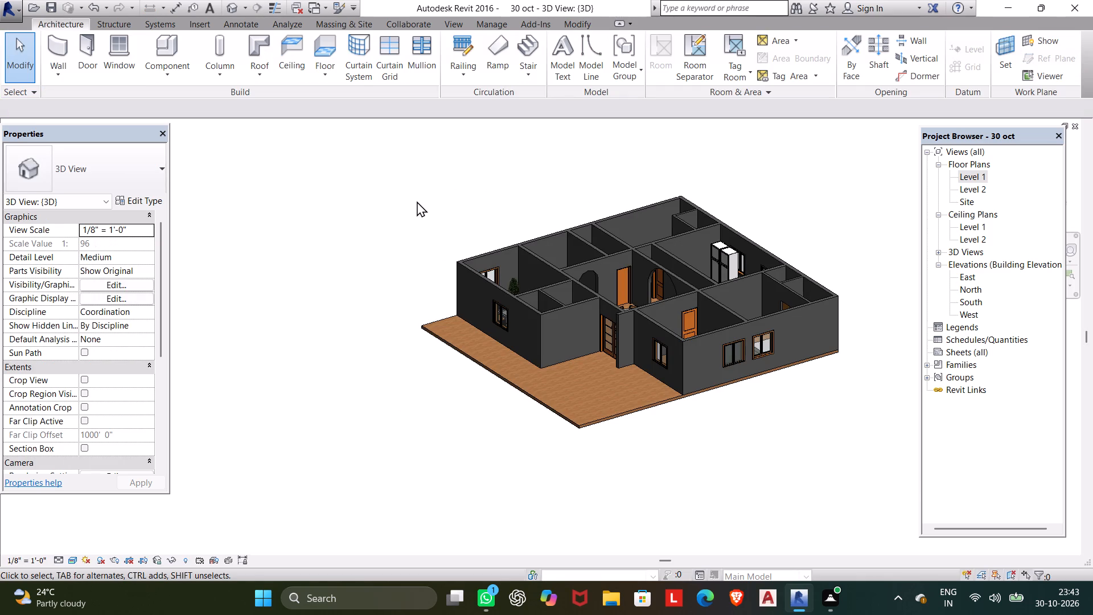
shift+middle_drag(422, 207, 503, 482)
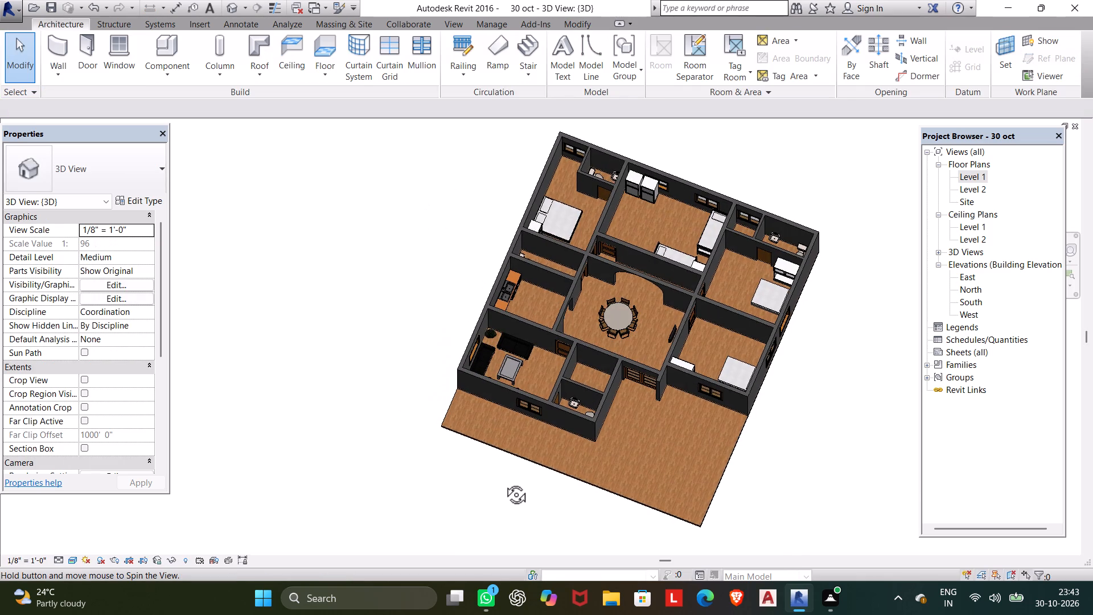
shift+middle_drag(503, 482, 589, 594)
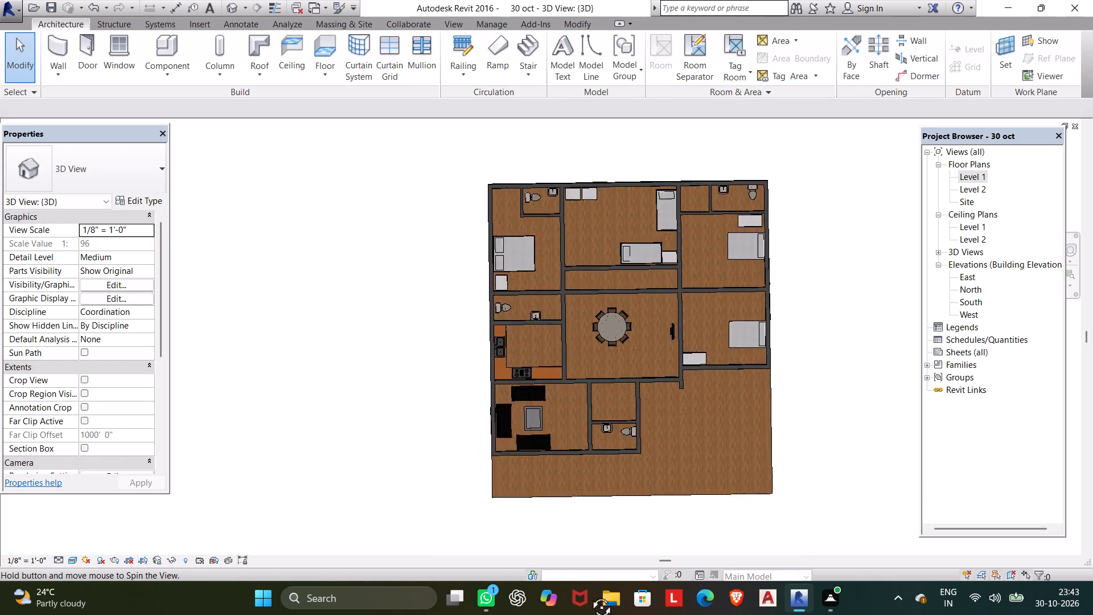
shift+middle_drag(589, 594, 910, 366)
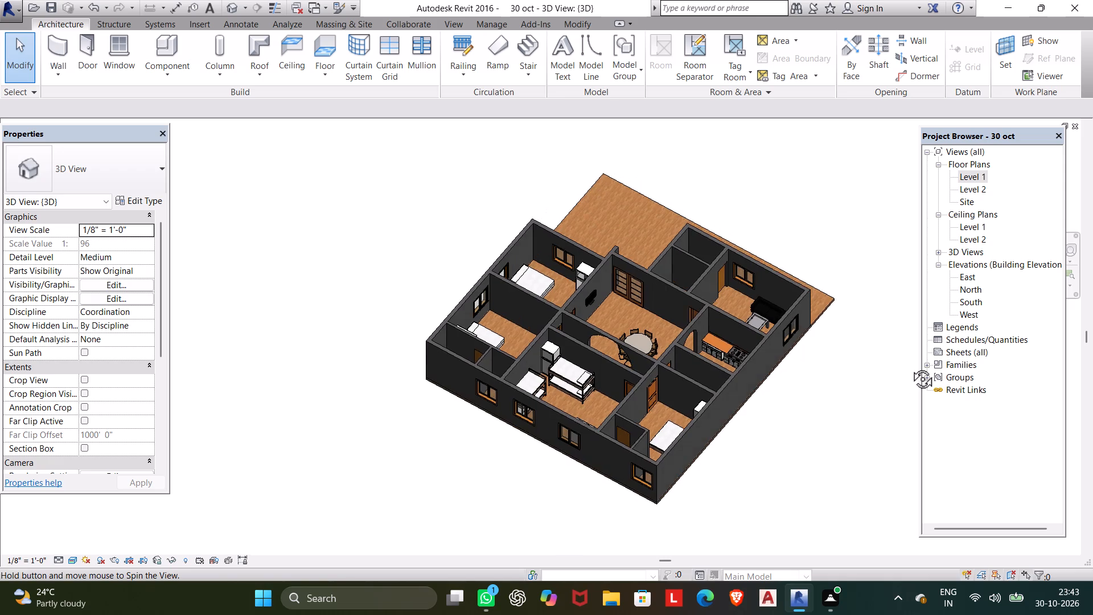
shift+middle_drag(910, 366, 715, 395)
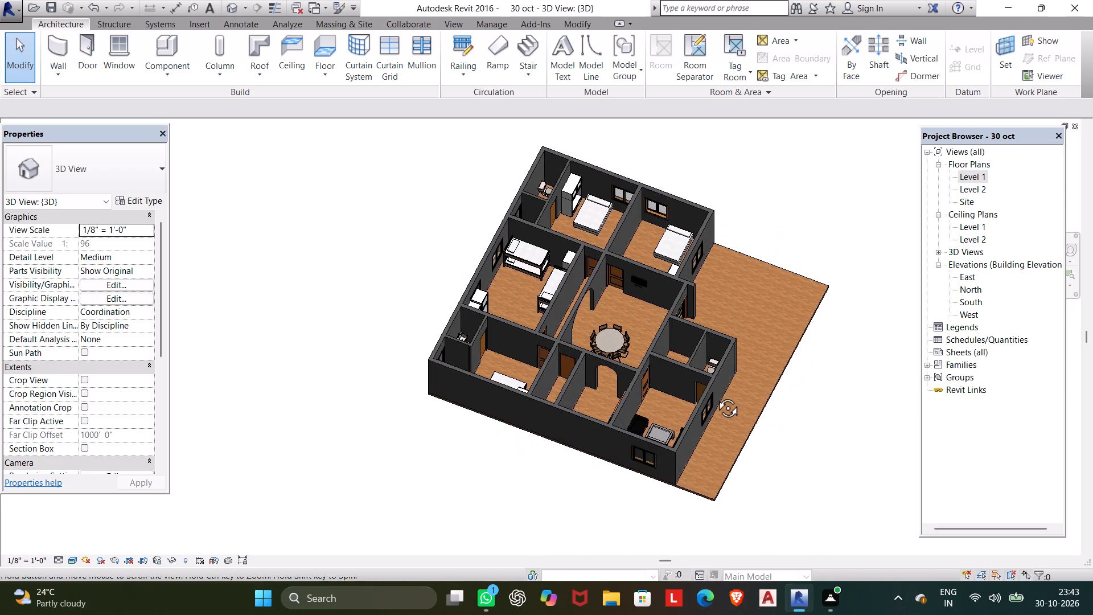
shift+middle_drag(715, 395, 651, 527)
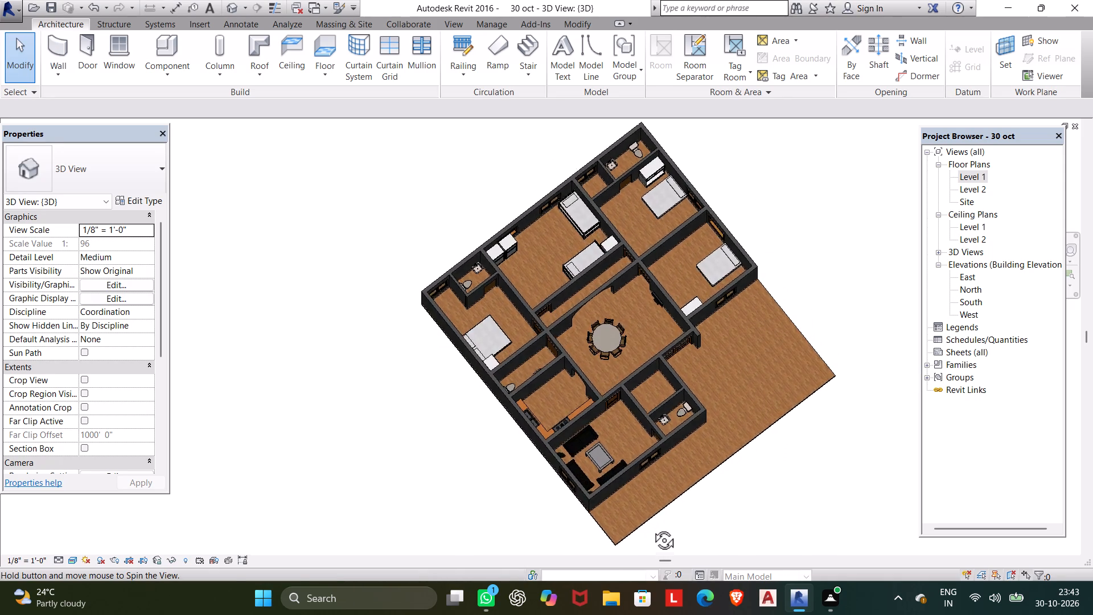
shift+middle_drag(651, 527, 659, 458)
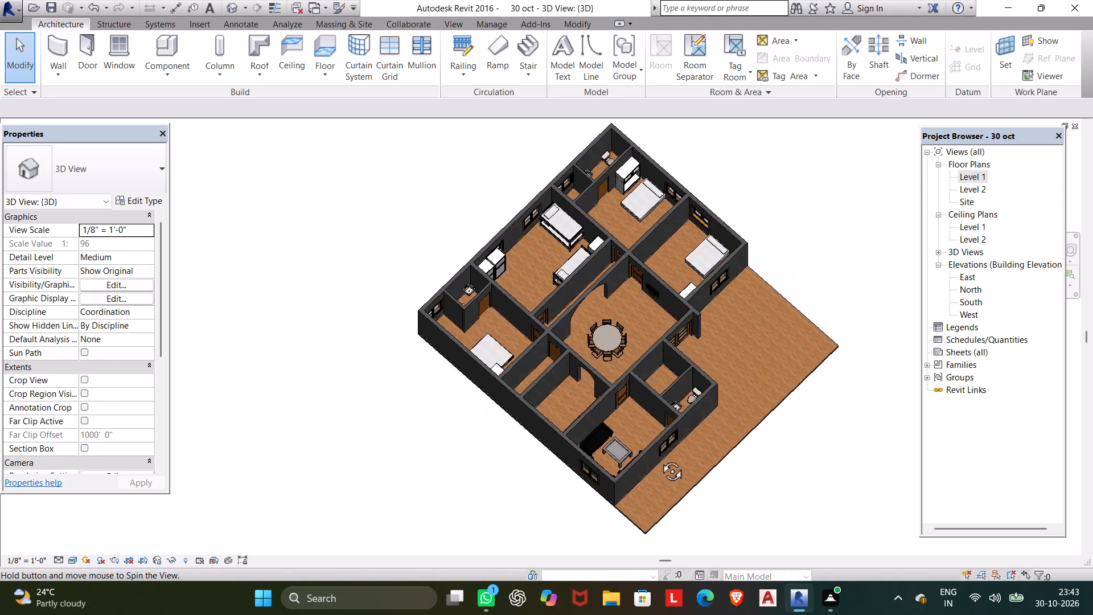
shift+middle_drag(659, 458, 490, 313)
shift+drag(529, 358, 493, 314)
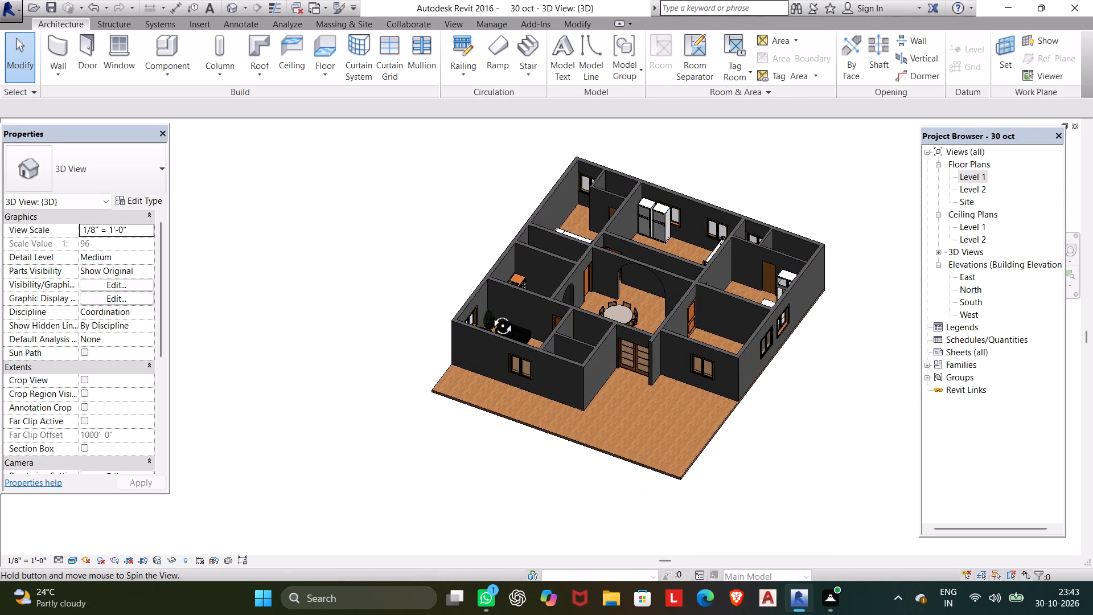
shift+middle_drag(490, 313, 277, 397)
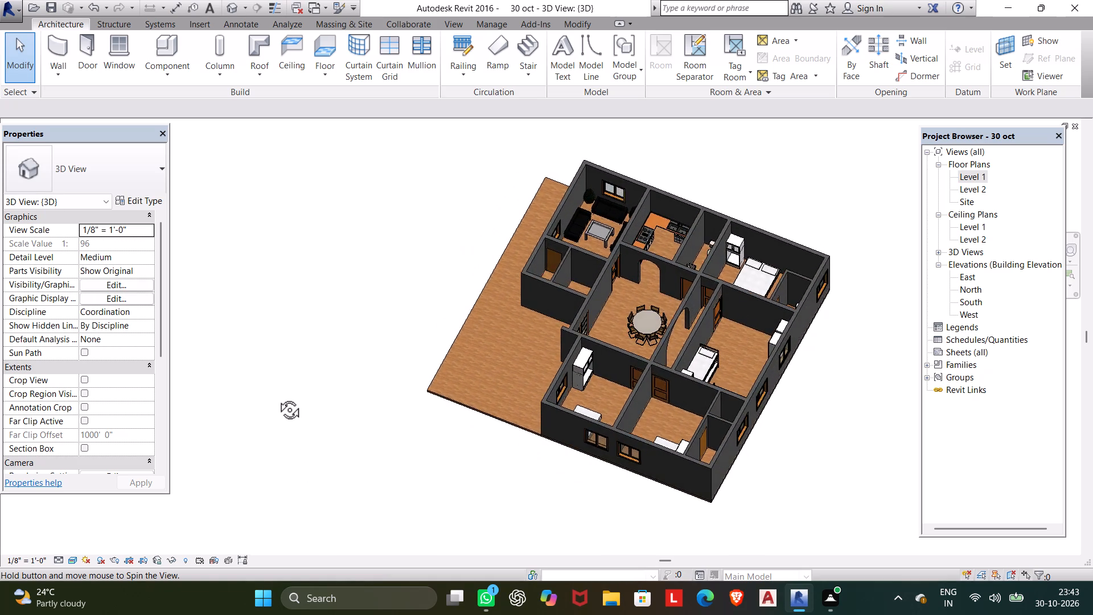
shift+middle_drag(277, 397, 310, 356)
shift+middle_drag(304, 343, 287, 386)
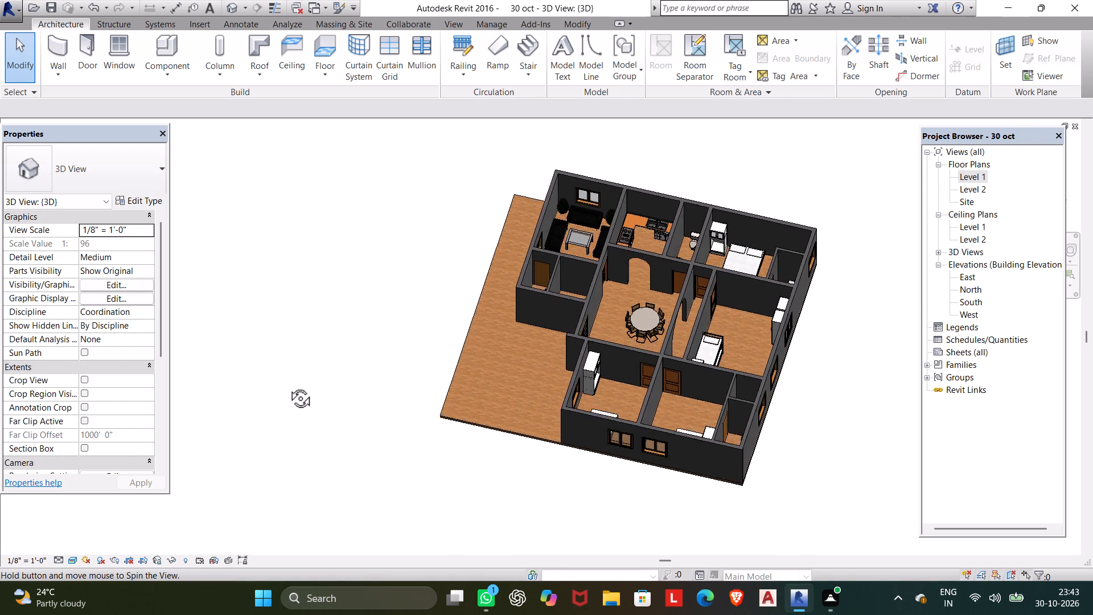
shift+middle_drag(287, 386, 178, 361)
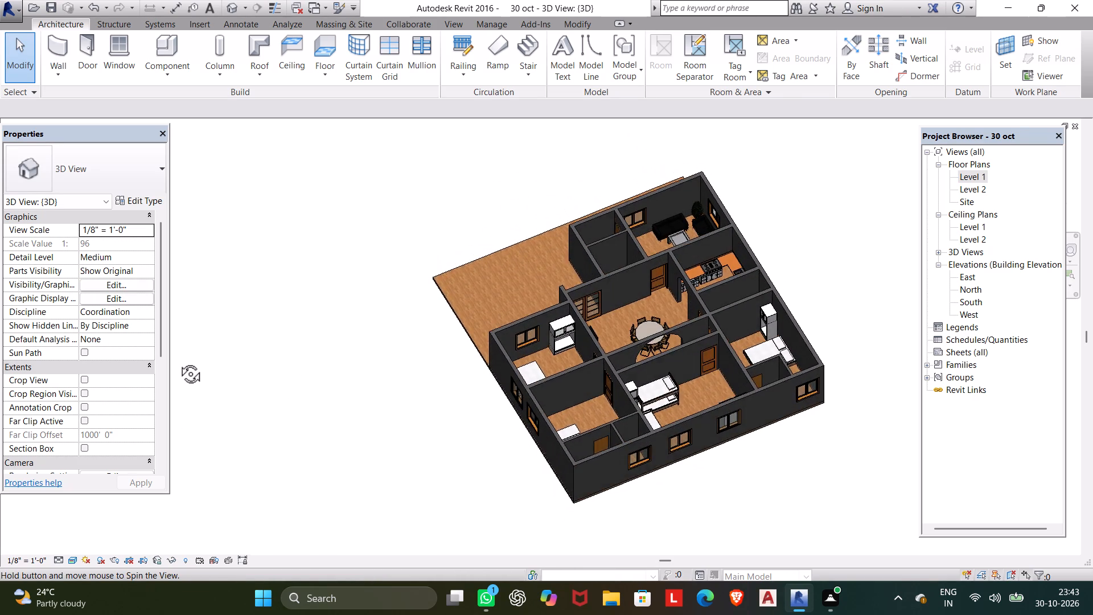
shift+middle_drag(178, 361, 31, 351)
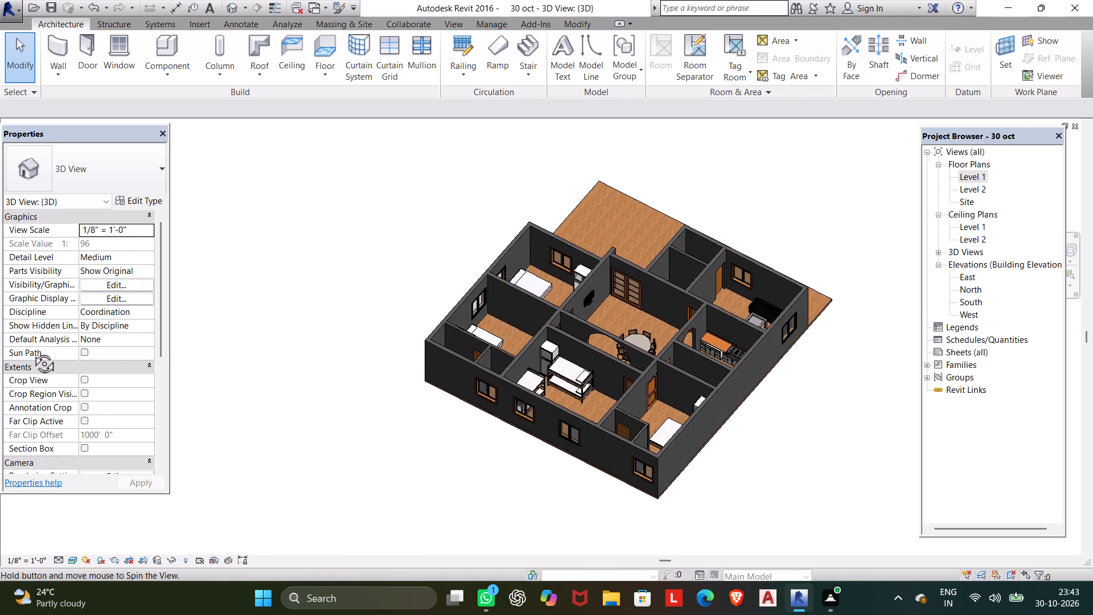
shift+middle_drag(31, 351, 353, 564)
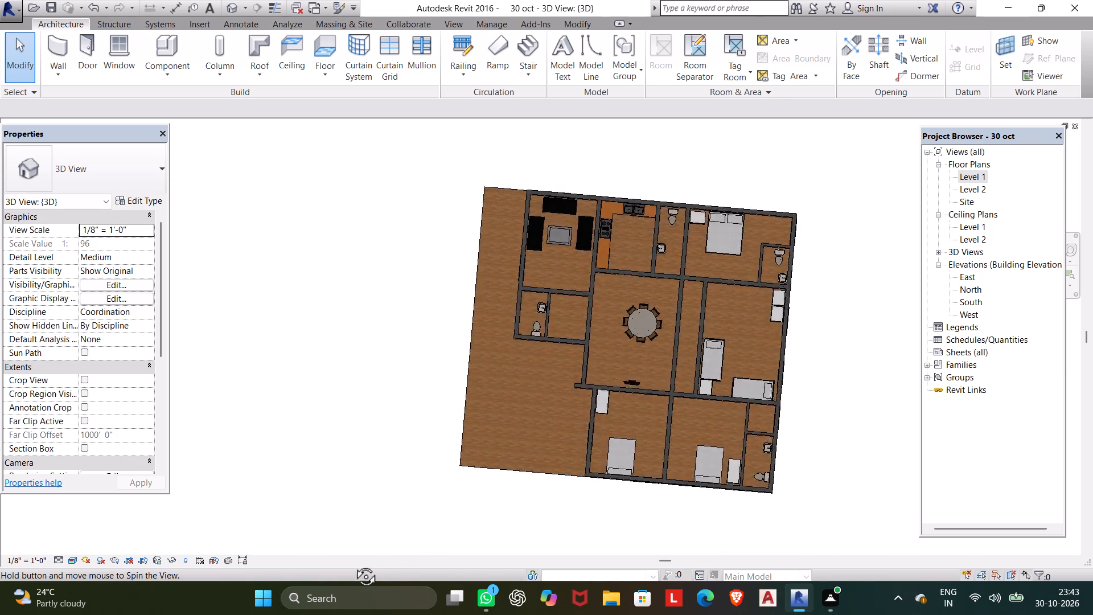
shift+middle_drag(353, 564, 394, 412)
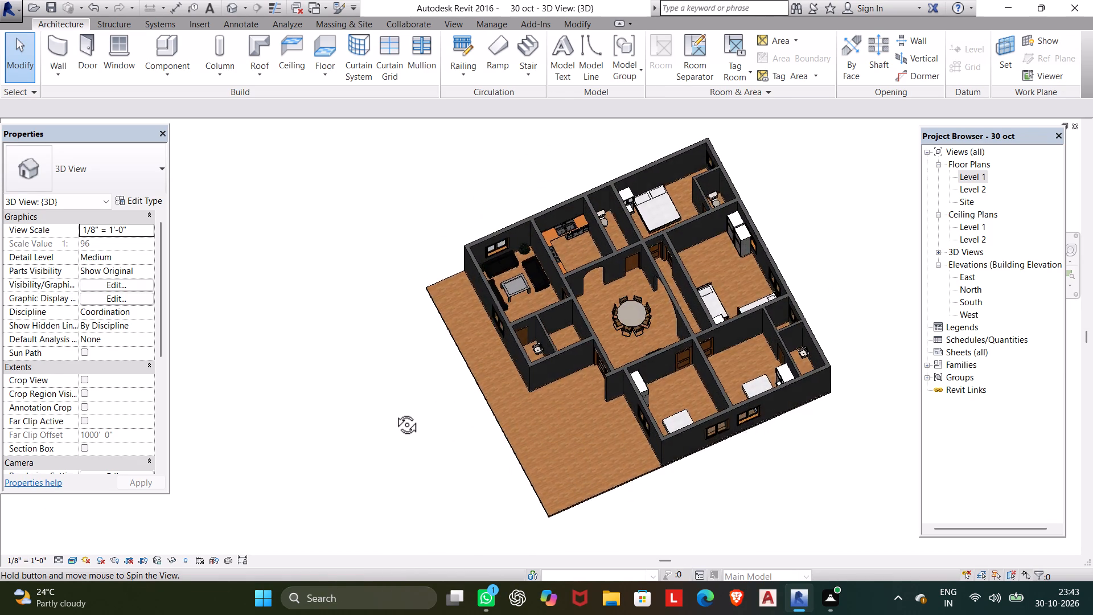
shift+middle_drag(394, 412, 642, 559)
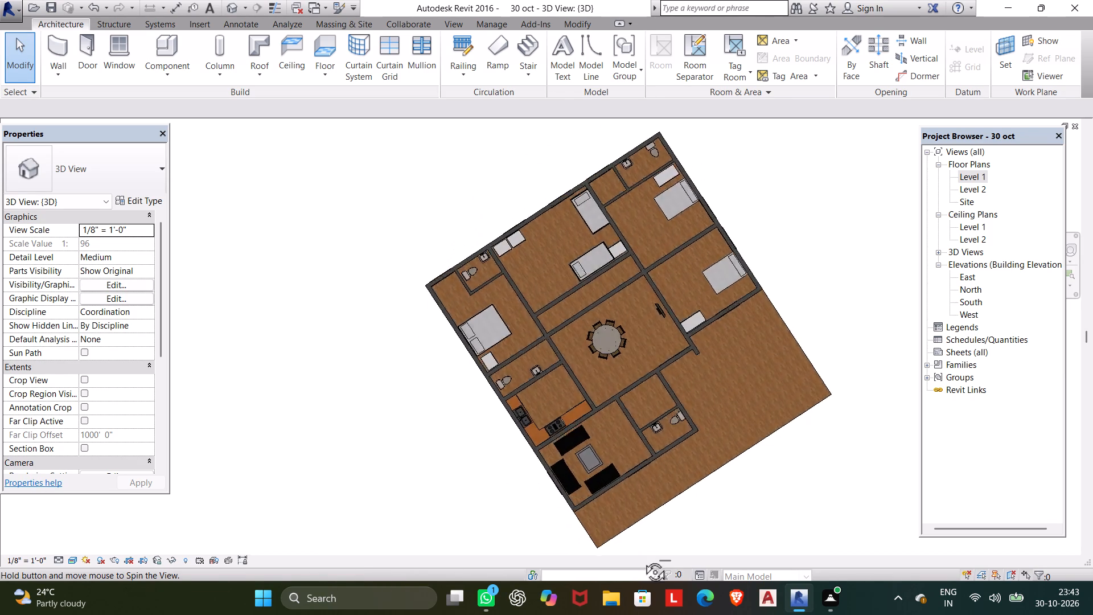
shift+middle_drag(642, 559, 660, 483)
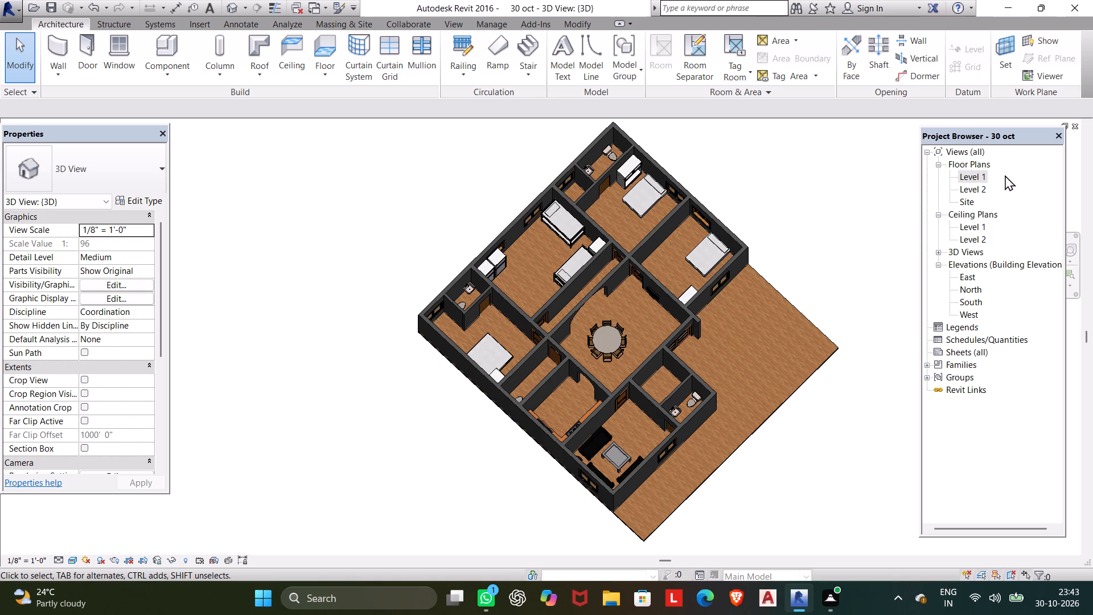
Return to the Level 1 floor plan and review the furniture and window layout across the whole house.
click(973, 178)
click(973, 178)
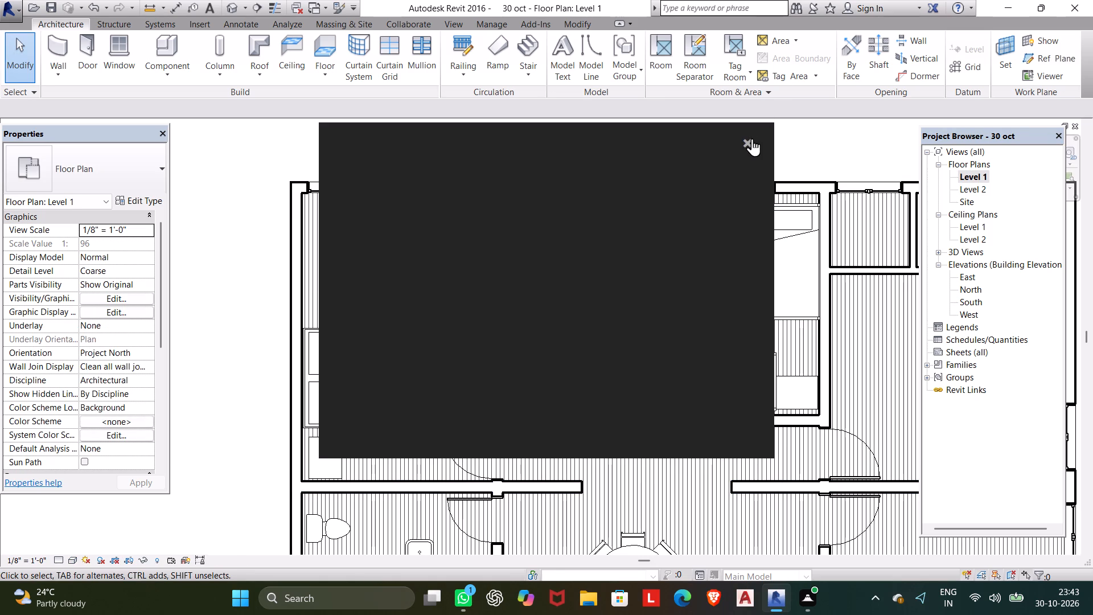
click(751, 142)
scroll(737, 153, down, 2)
middle_drag(737, 153, 730, 113)
scroll(733, 141, down, 1)
middle_drag(733, 141, 725, 91)
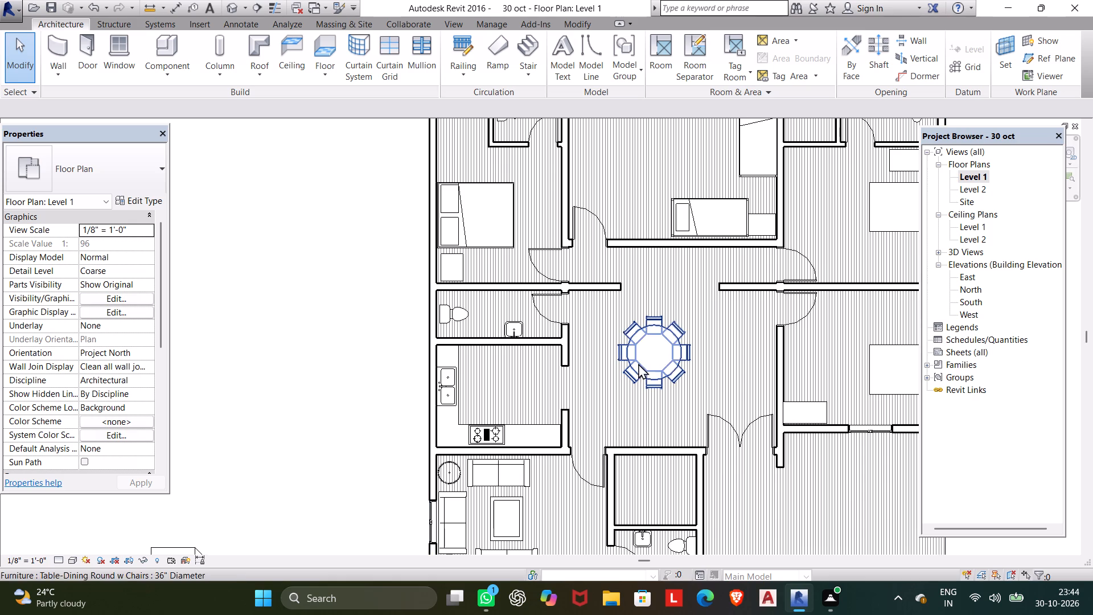
scroll(720, 319, down, 1)
middle_drag(720, 319, 652, 342)
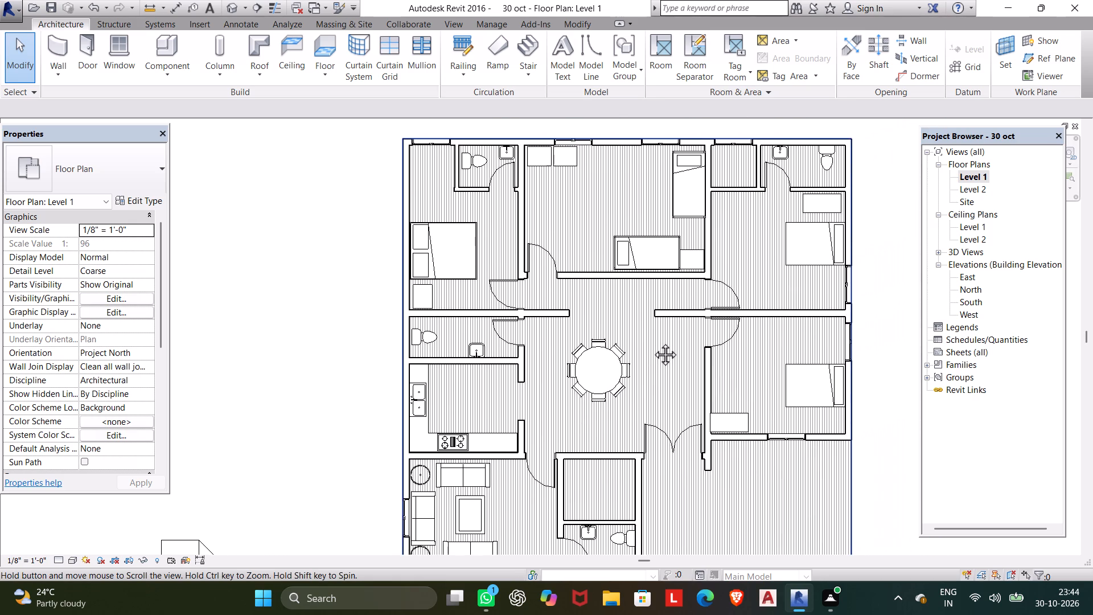
middle_drag(652, 342, 652, 346)
shift+middle_click(652, 346)
shift+middle_drag(644, 346, 643, 298)
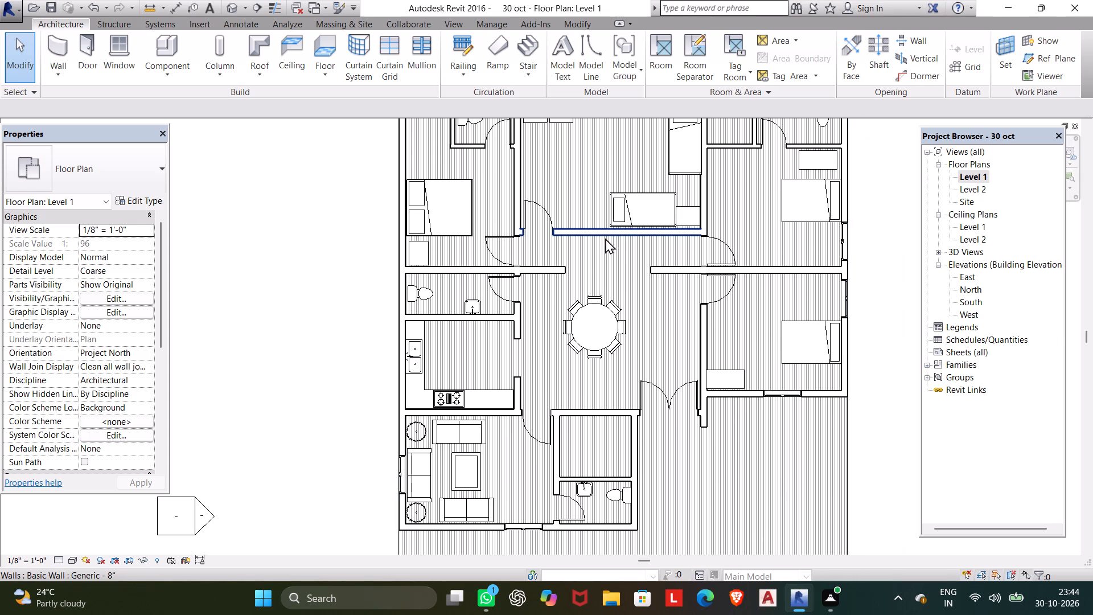
scroll(596, 239, down, 3)
middle_drag(596, 239, 605, 273)
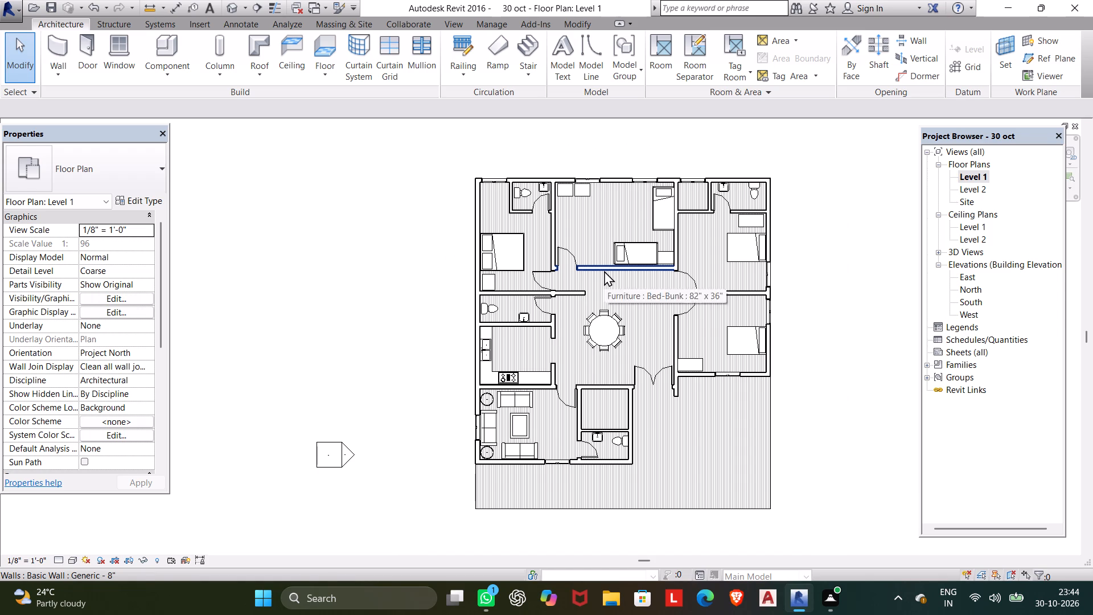
middle_drag(599, 272, 595, 314)
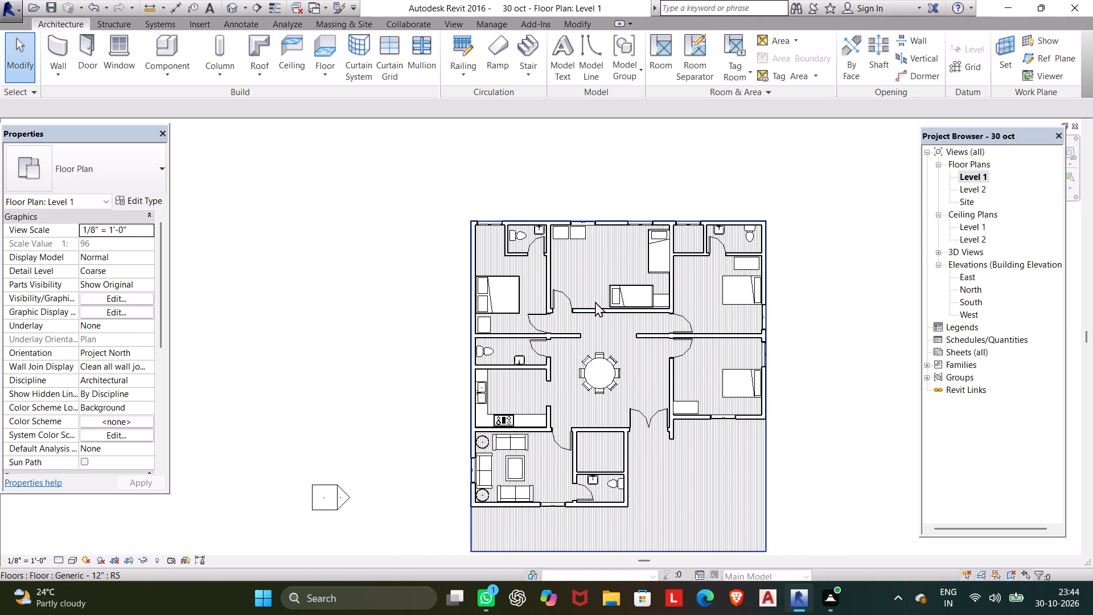
Shift the north-central bedroom's western casement window east along the north wall to 7'-6" from the room's west wall.
click(597, 219)
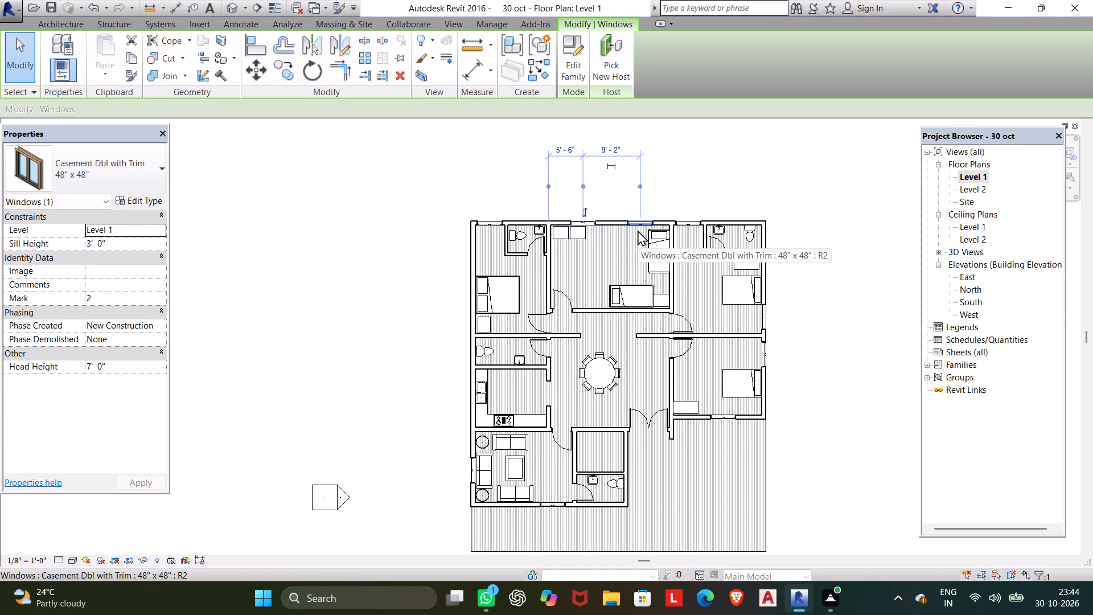
key(Right)
key(Right)
key(Right)
key(Right)
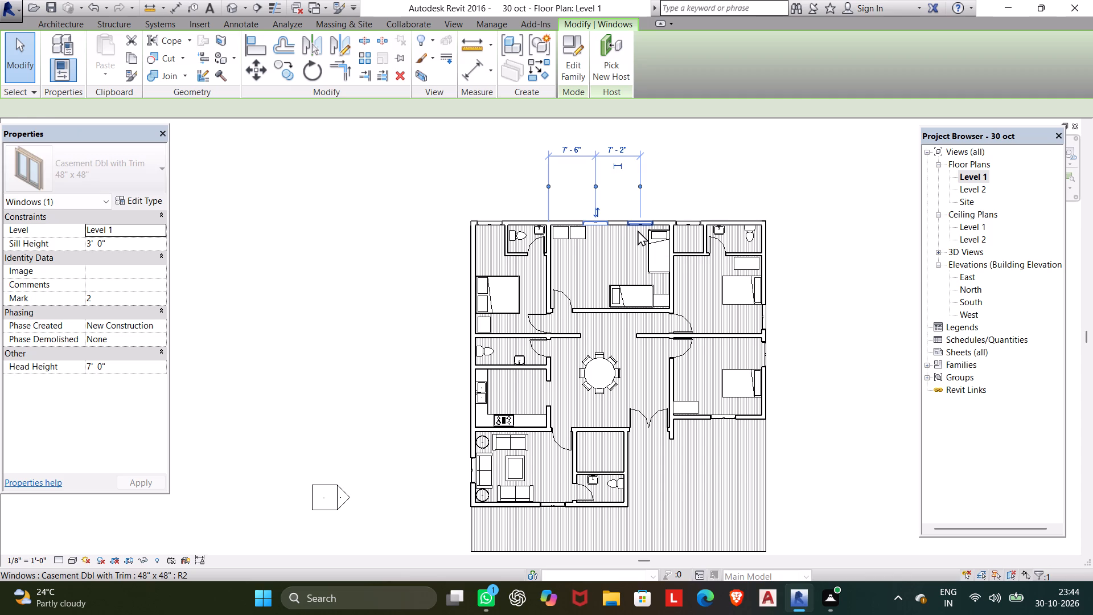
click(738, 145)
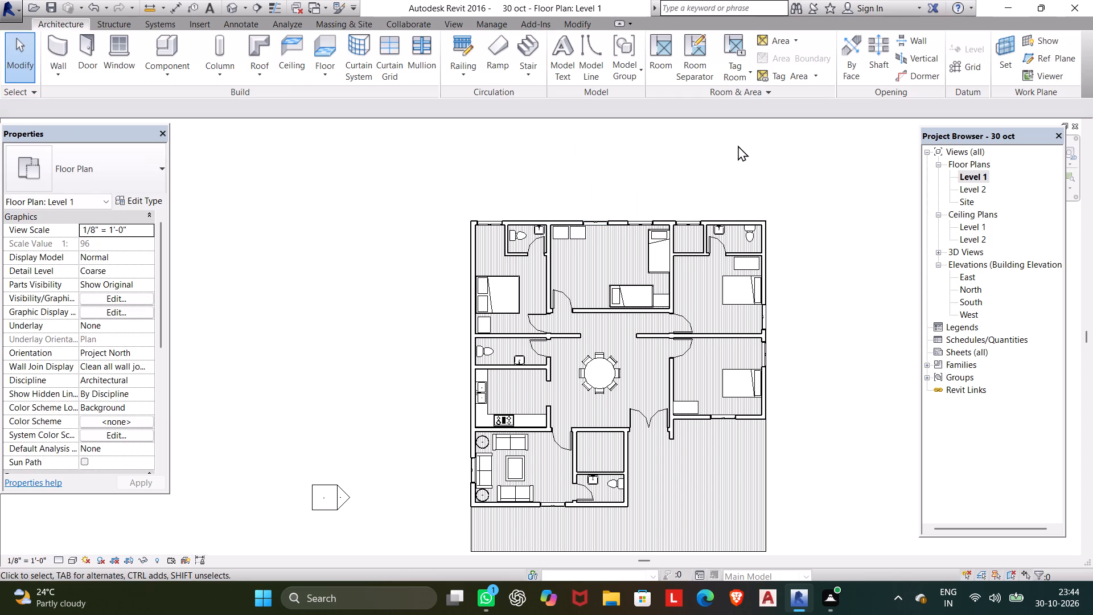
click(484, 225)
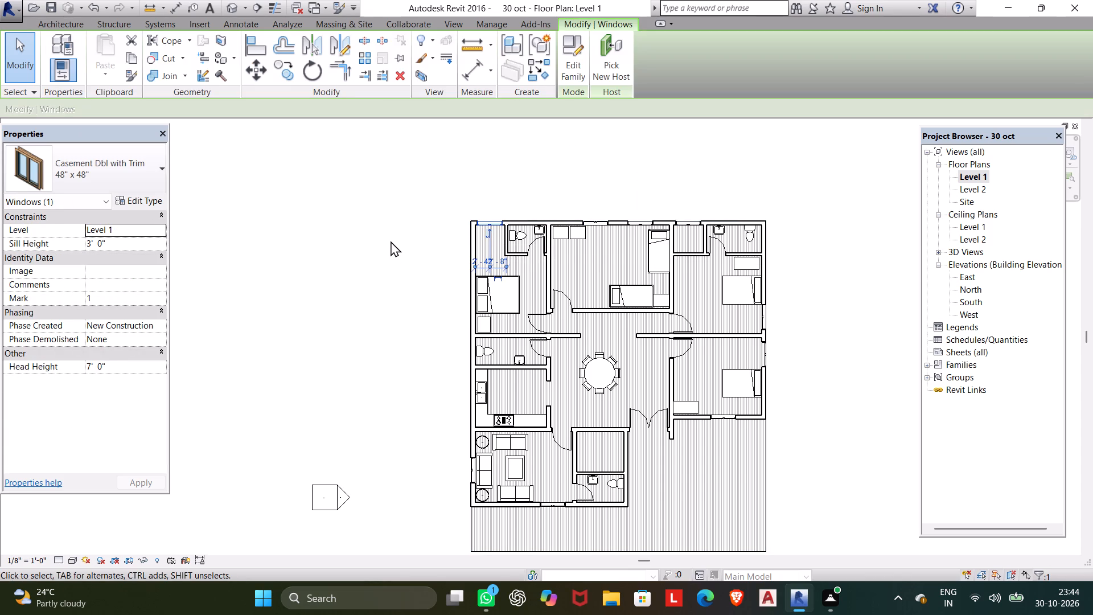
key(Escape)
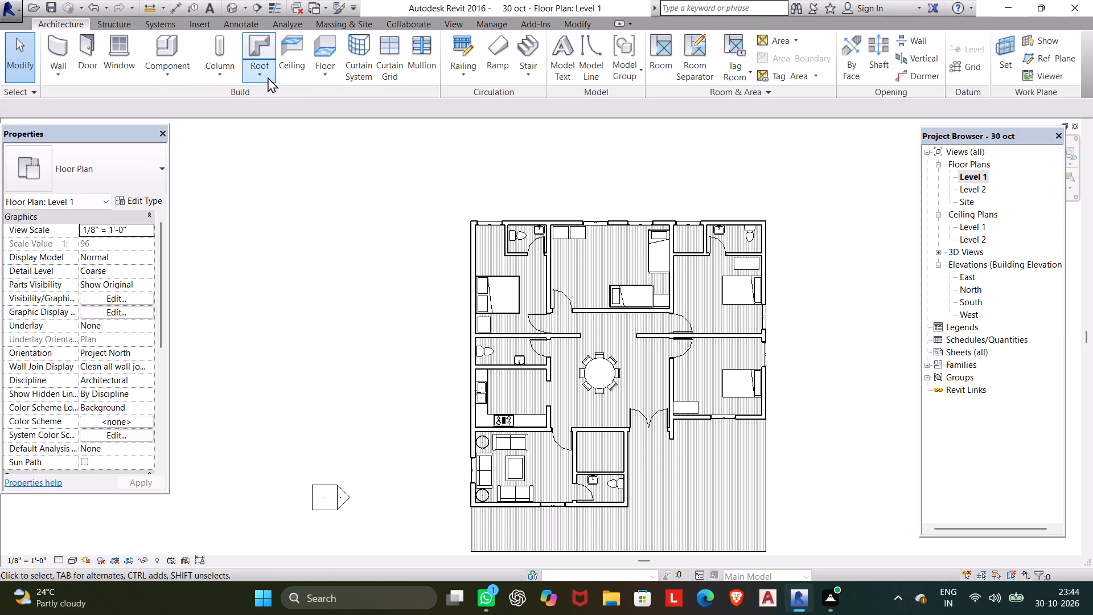
Load the Transom with Trim window family from the US Imperial library's Windows folder for placement.
click(161, 59)
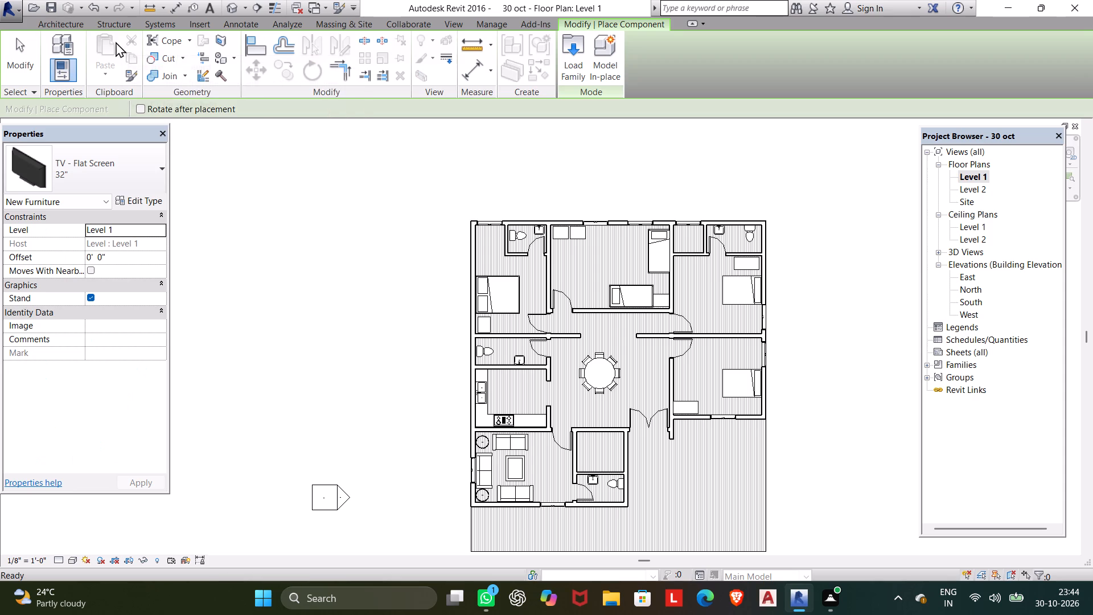
click(72, 24)
click(120, 48)
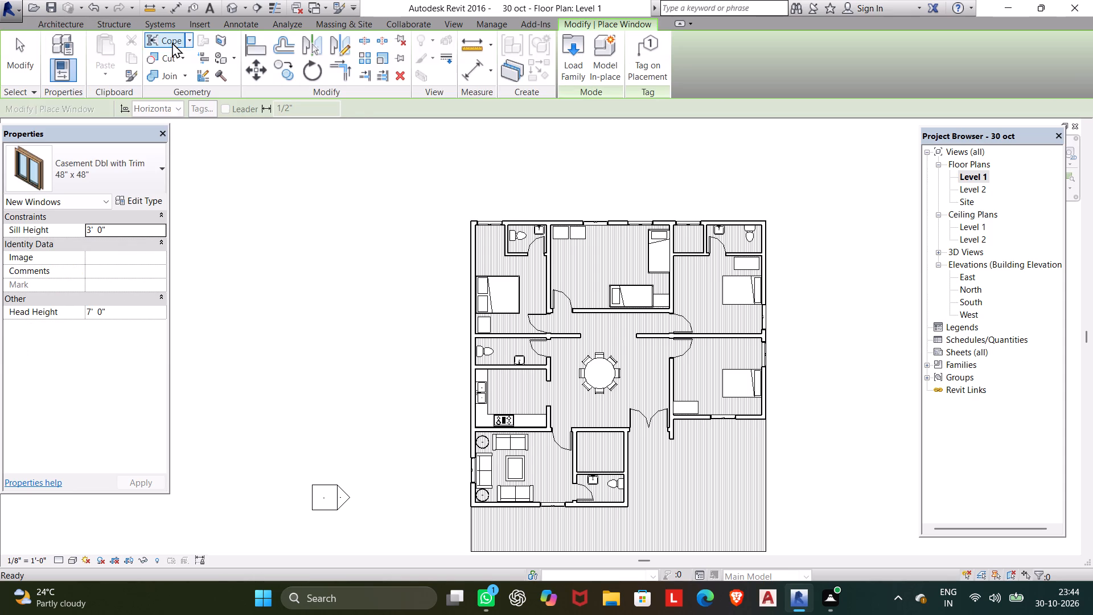
click(568, 35)
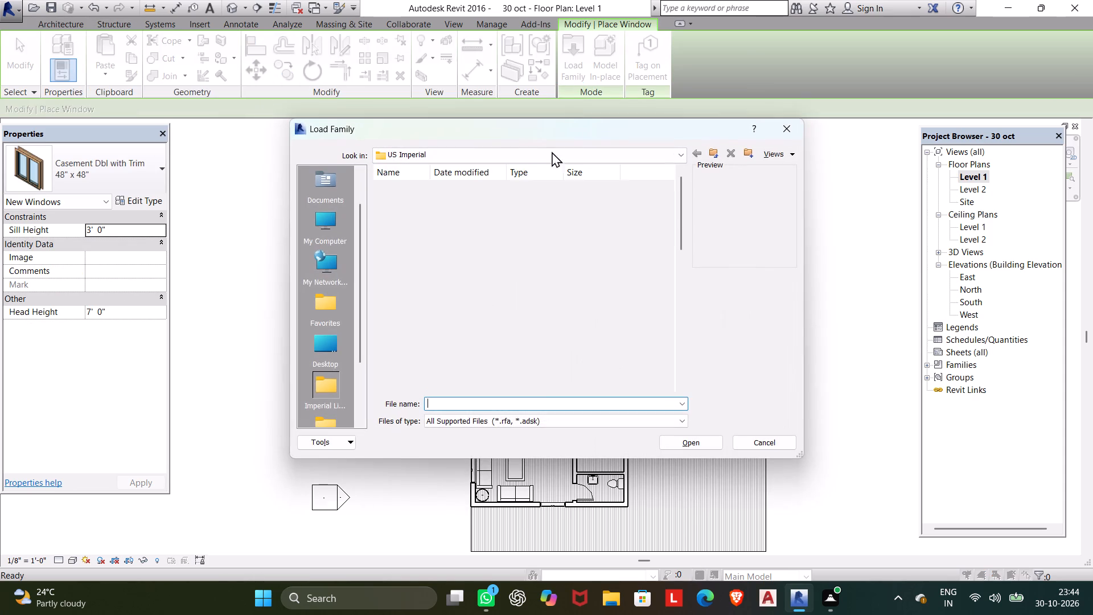
scroll(606, 331, down, 7)
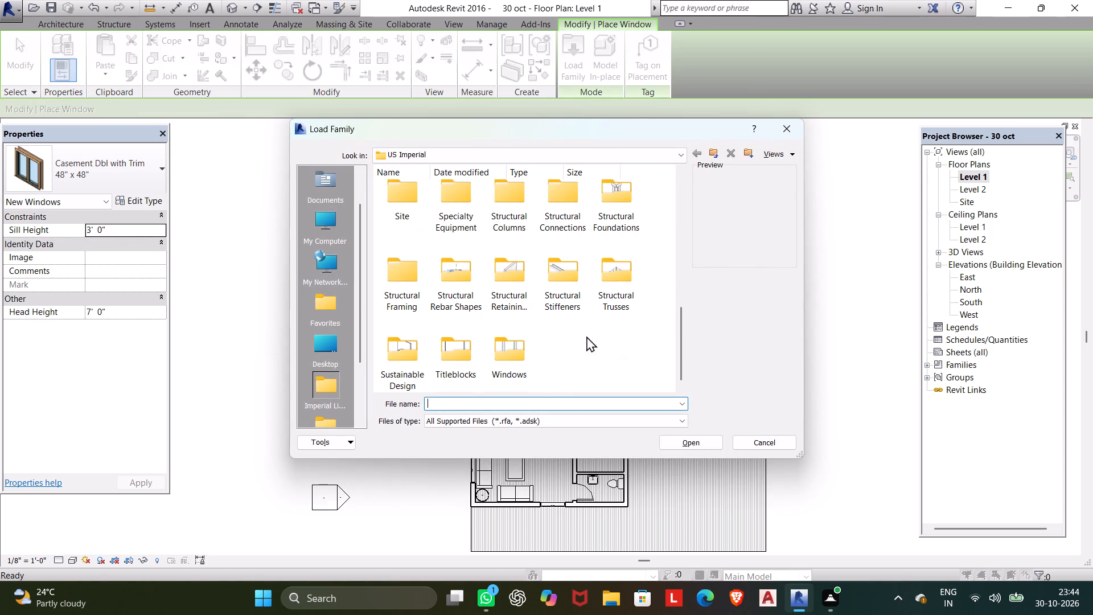
double_click(518, 347)
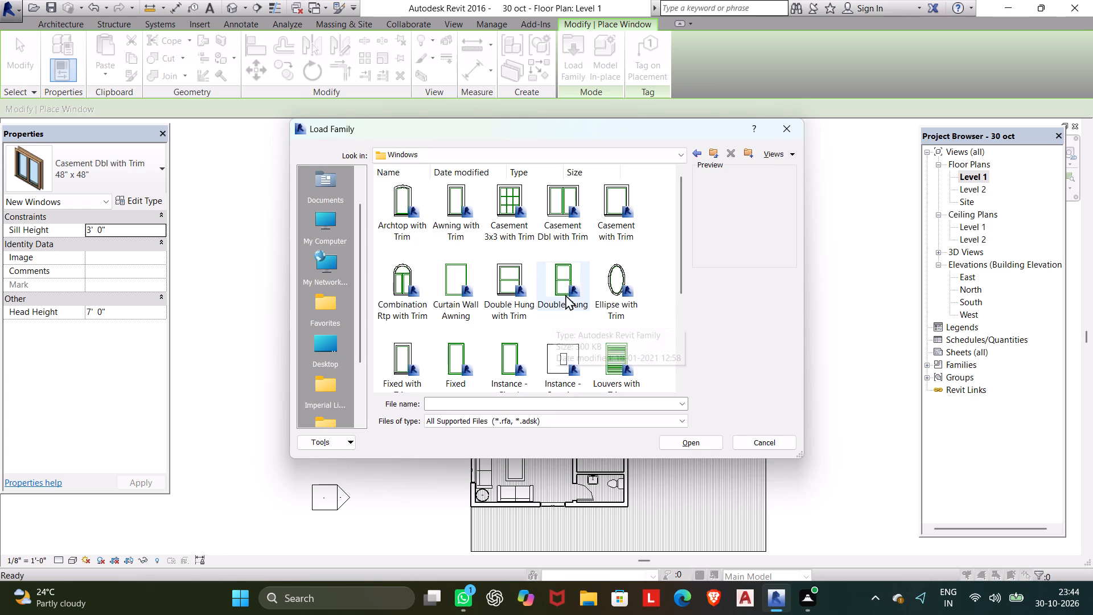
scroll(576, 279, down, 5)
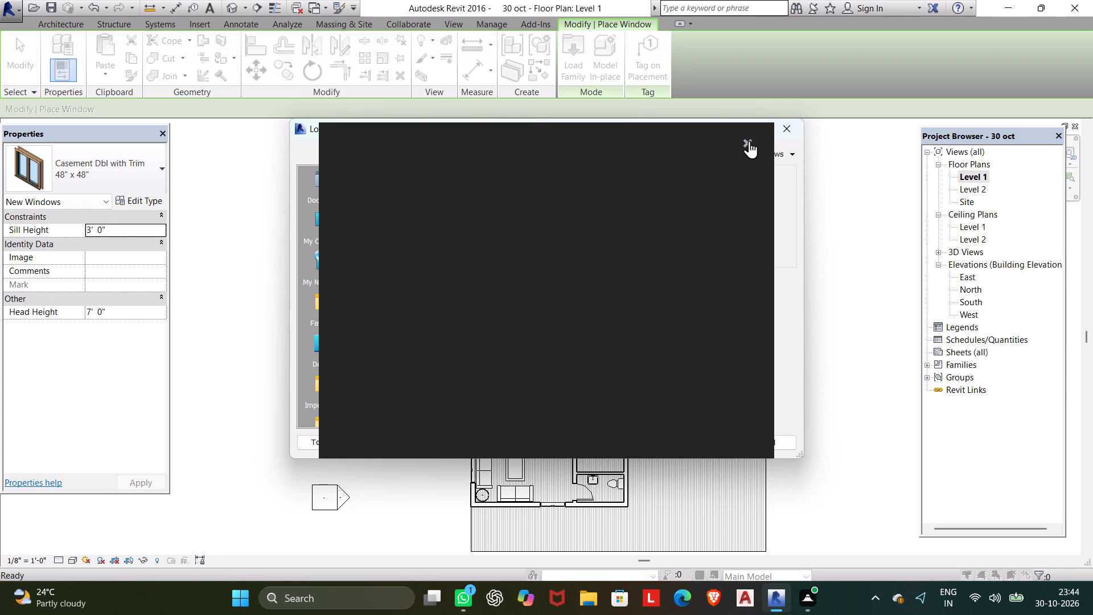
click(749, 141)
scroll(633, 324, down, 6)
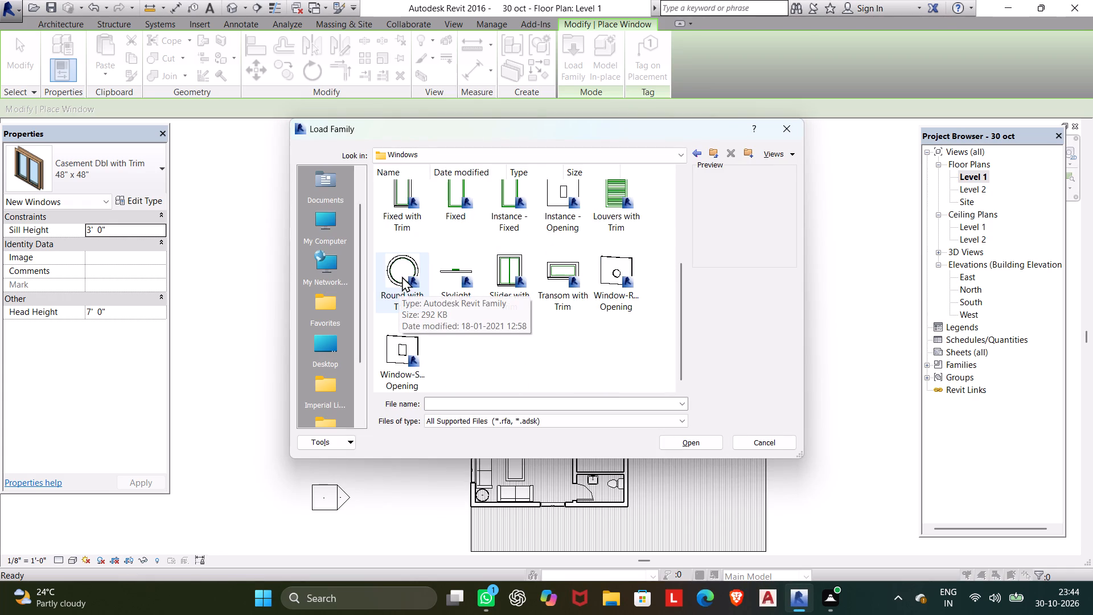
click(554, 257)
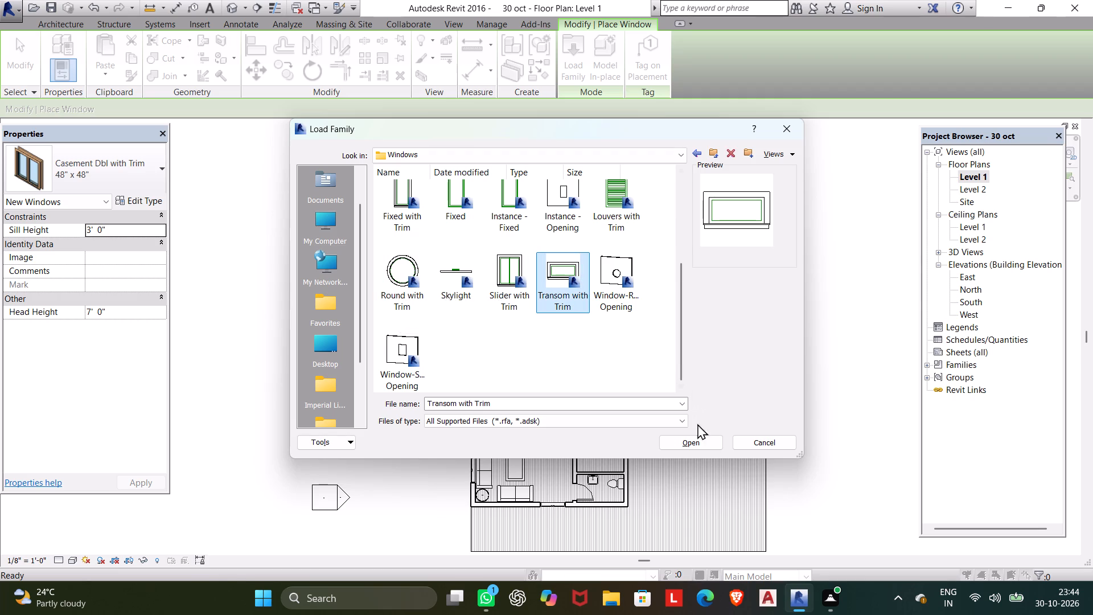
click(695, 440)
Place 24" x 24" transom windows in the west exterior wall, one behind the kitchen sink and one behind the adjoining bathroom's toilet.
scroll(507, 395, up, 5)
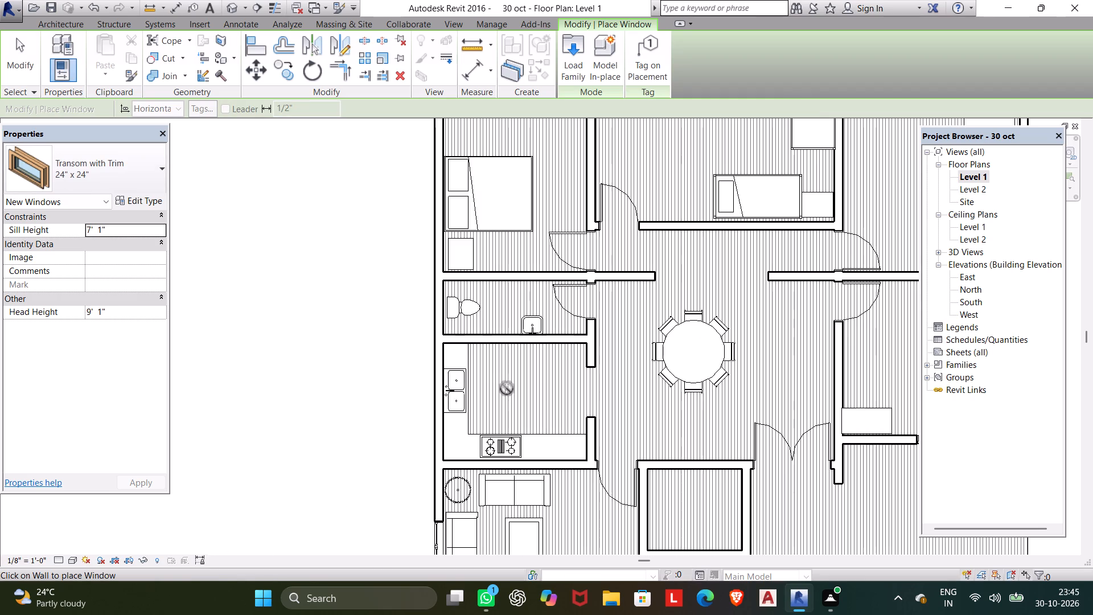
scroll(435, 389, up, 6)
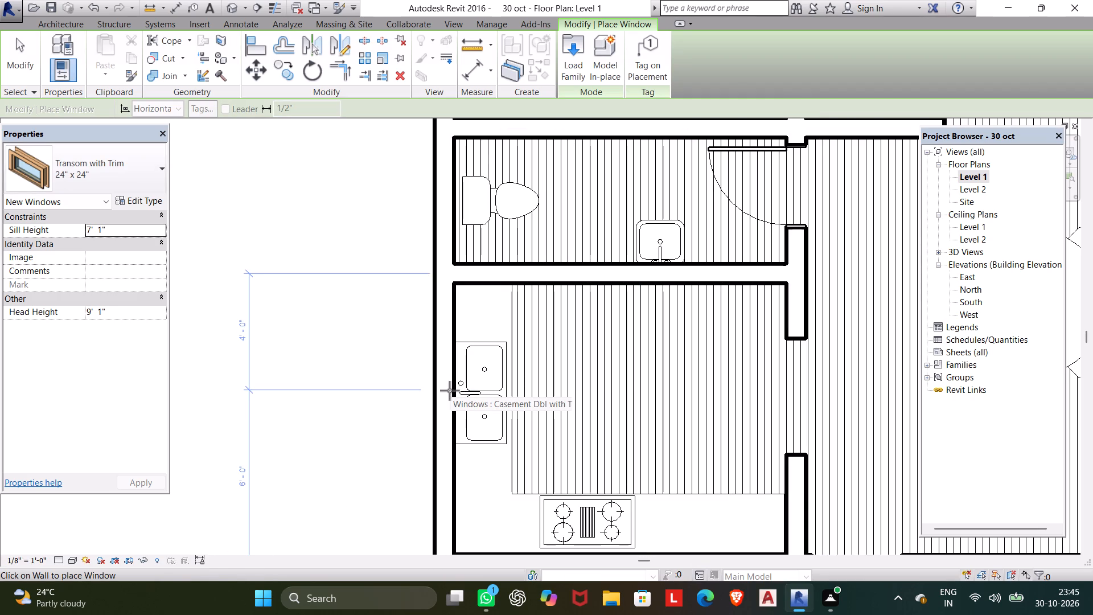
click(450, 391)
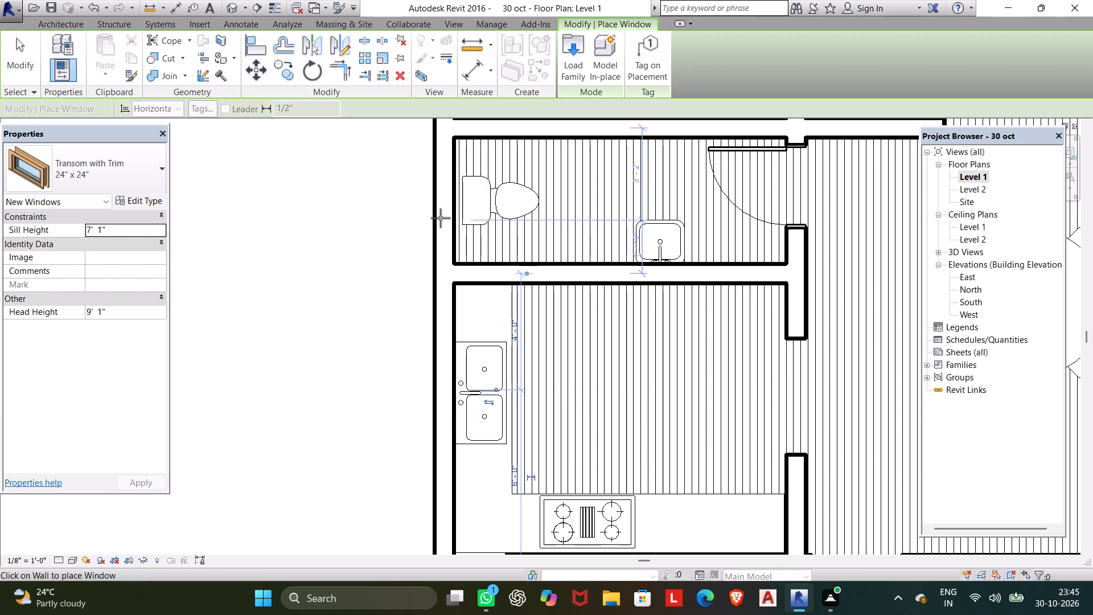
click(447, 193)
Place 24" x 24" transom windows in the northeast bathroom's north wall, between sink and toilet, and midway along its east wall.
scroll(447, 196, down, 4)
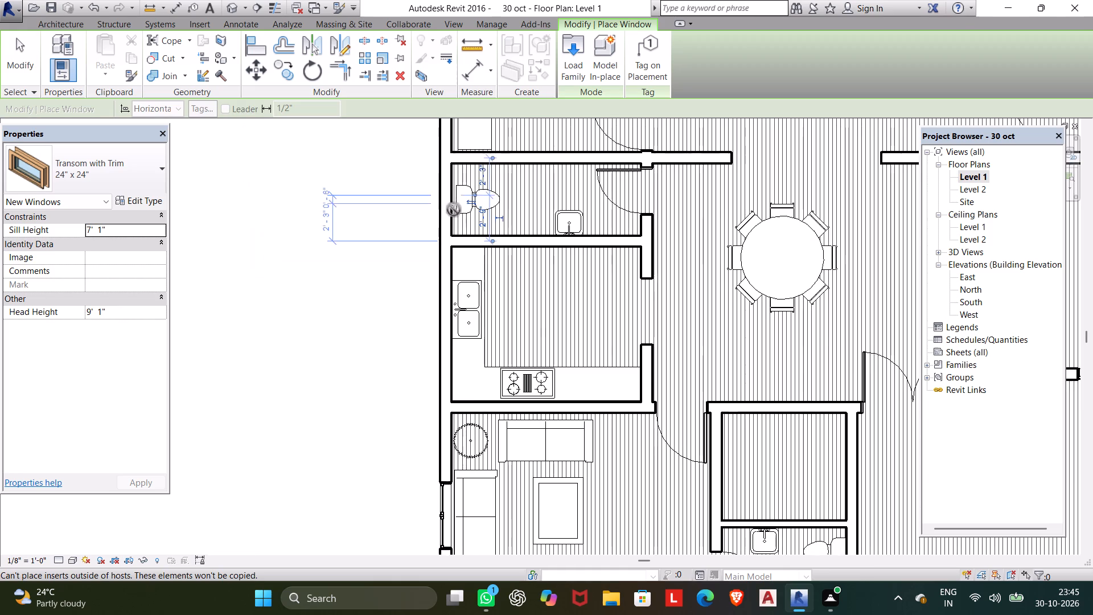
scroll(456, 216, down, 2)
middle_drag(456, 223, 0, 466)
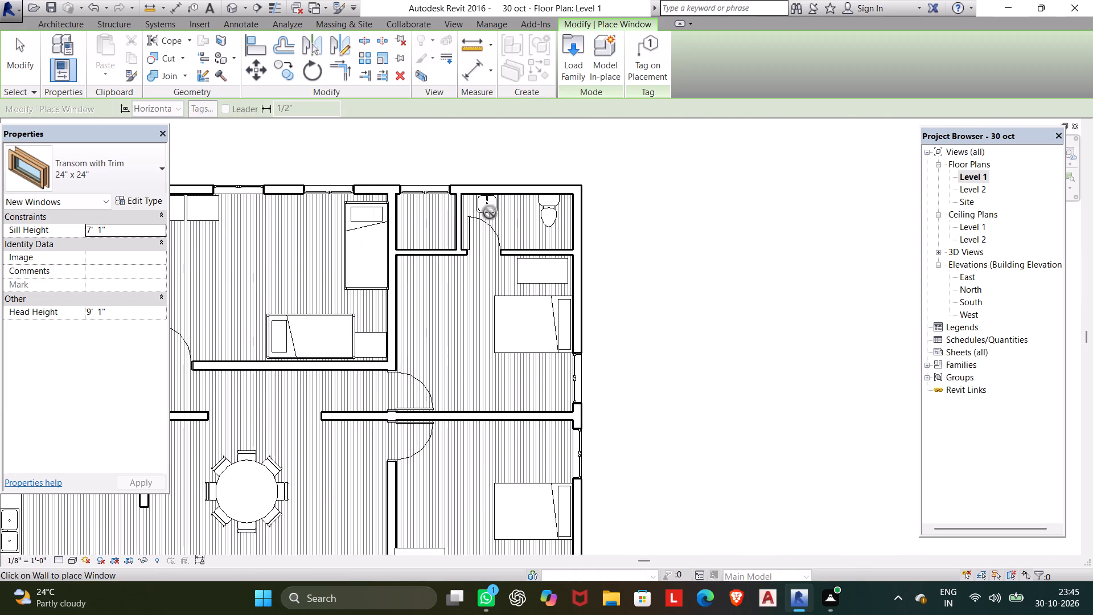
click(510, 186)
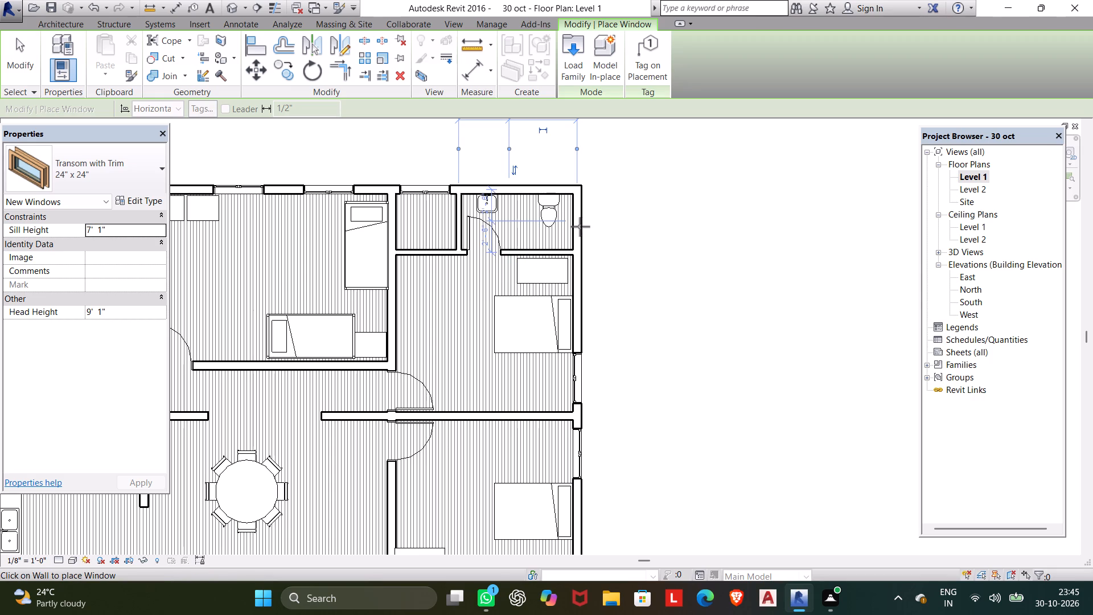
click(579, 227)
Place a 24" x 24" transom window in the northwest bathroom's north wall, about 2'-0" from its west partition.
scroll(592, 223, down, 2)
middle_drag(592, 223, 592, 159)
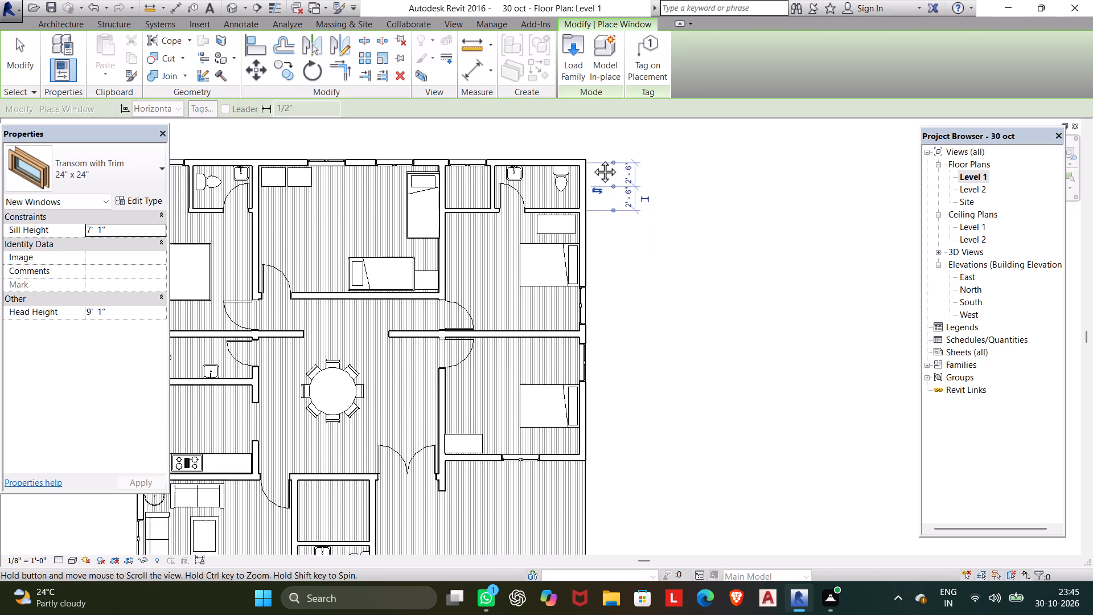
middle_drag(592, 159, 723, 237)
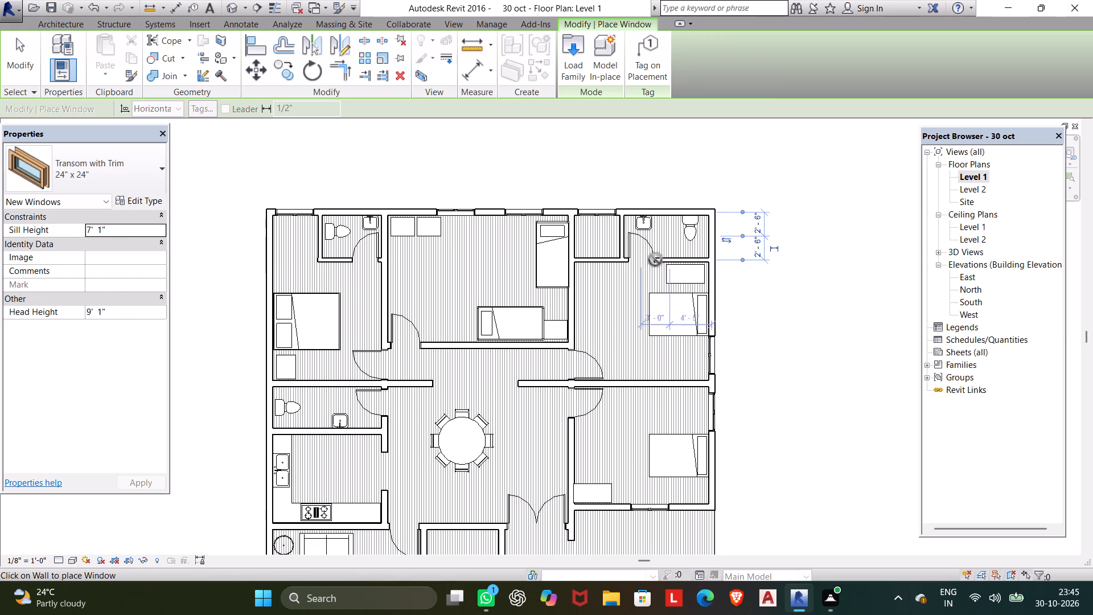
scroll(345, 231, up, 5)
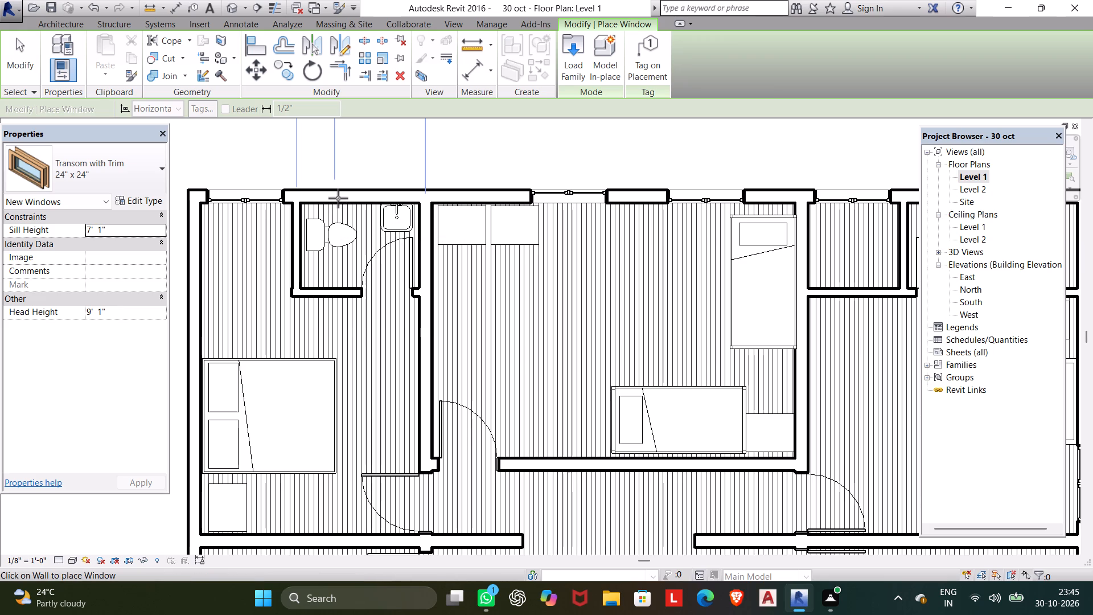
click(339, 196)
Place a 24" x 24" transom window in the southern bathroom's south wall, about 3'-0" from its east wall.
scroll(339, 196, down, 5)
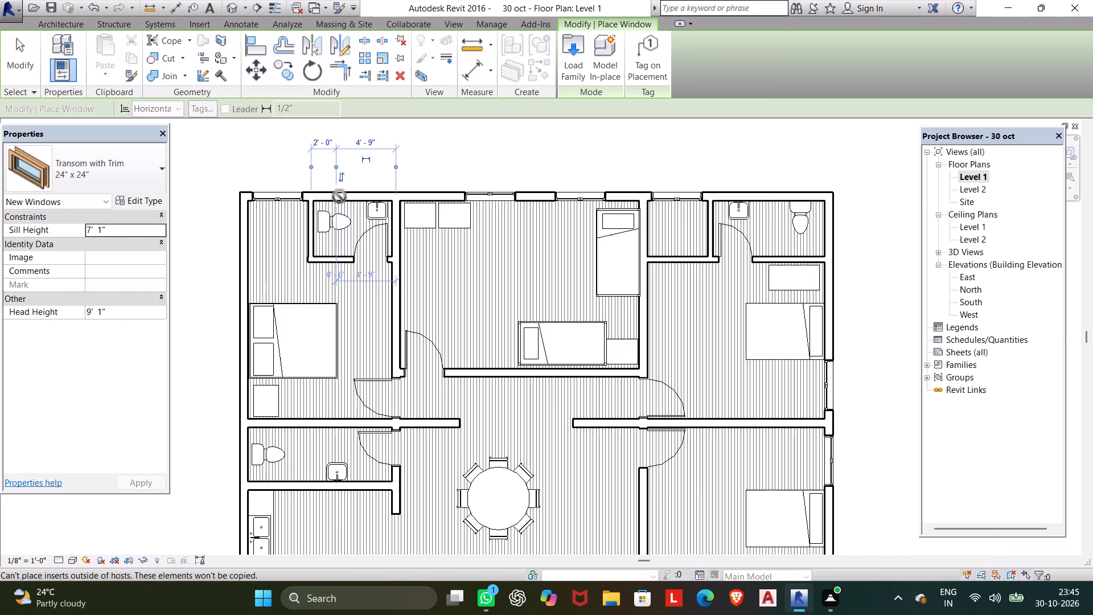
scroll(339, 196, down, 1)
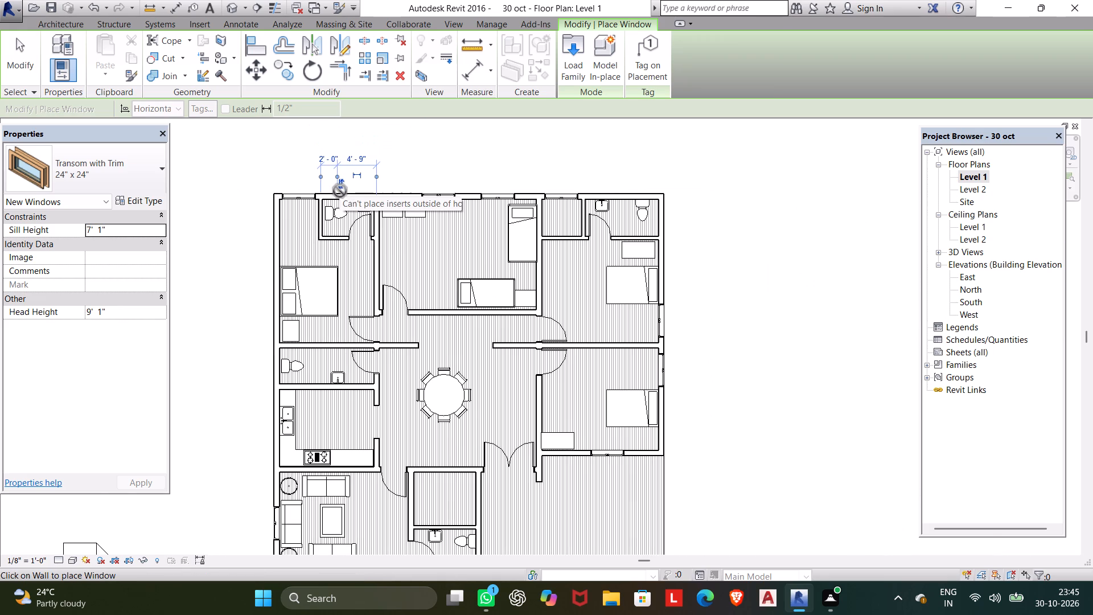
scroll(340, 191, down, 2)
middle_drag(407, 407, 408, 345)
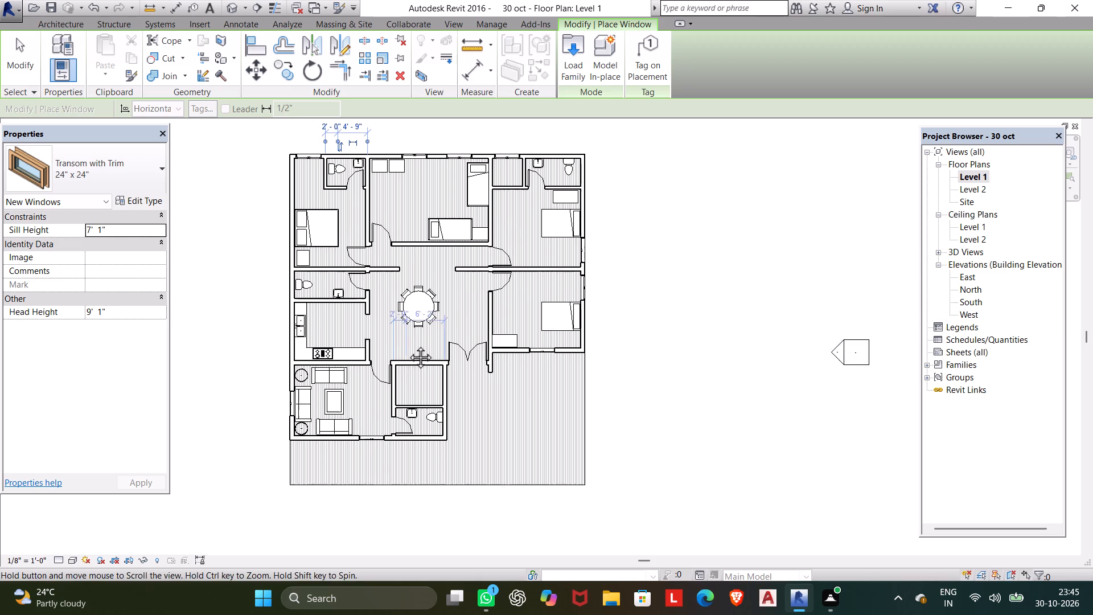
middle_drag(408, 345, 423, 239)
scroll(428, 312, up, 5)
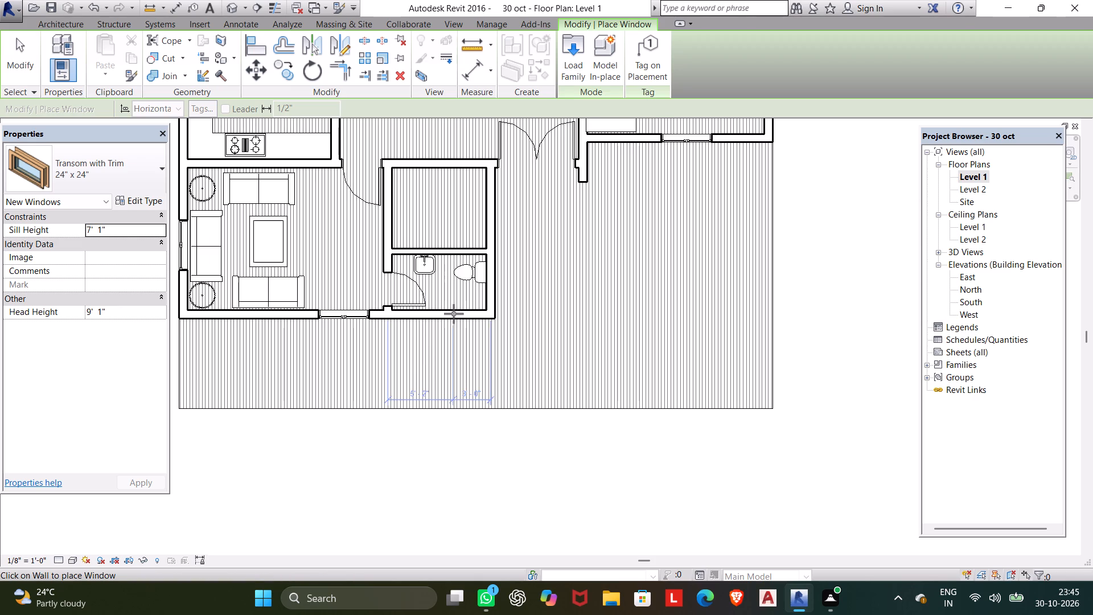
click(453, 315)
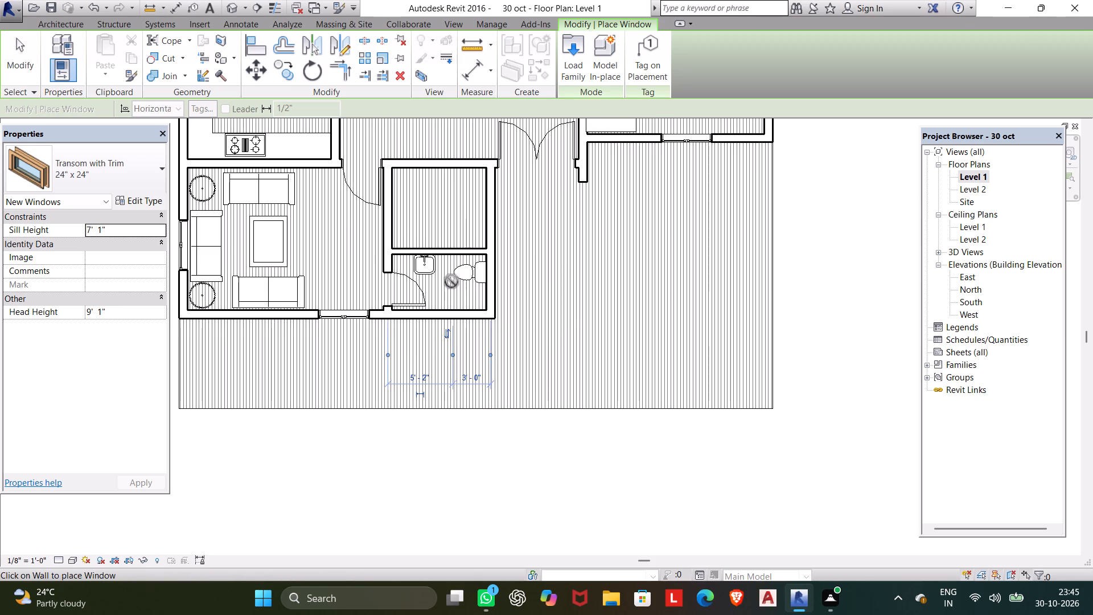
key(Escape)
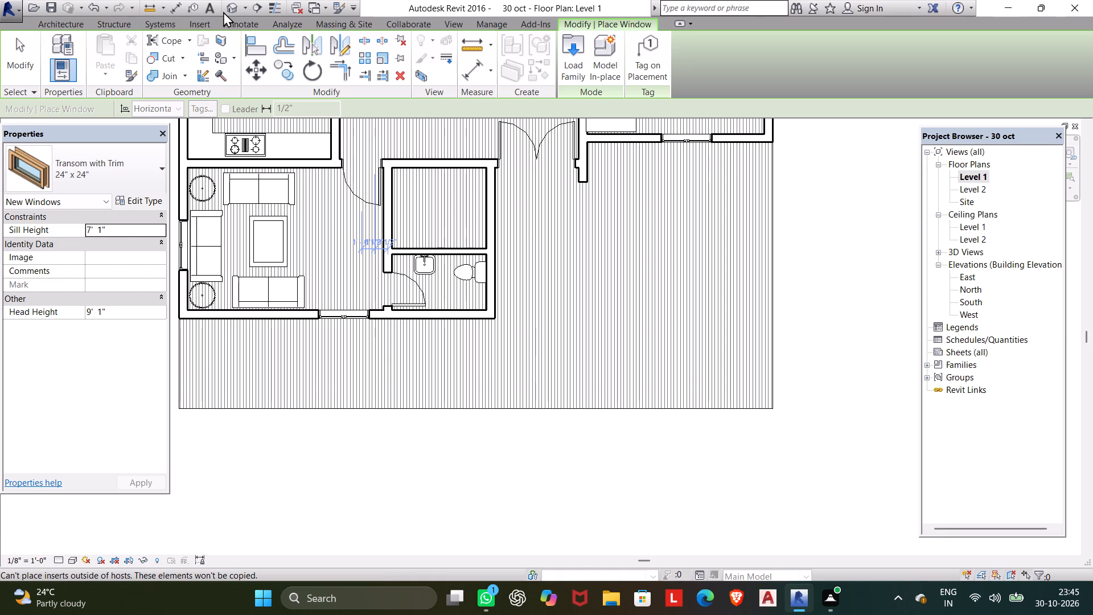
Open the default 3D view, end window placement, and examine the transom and casement windows from all sides of the house.
click(227, 9)
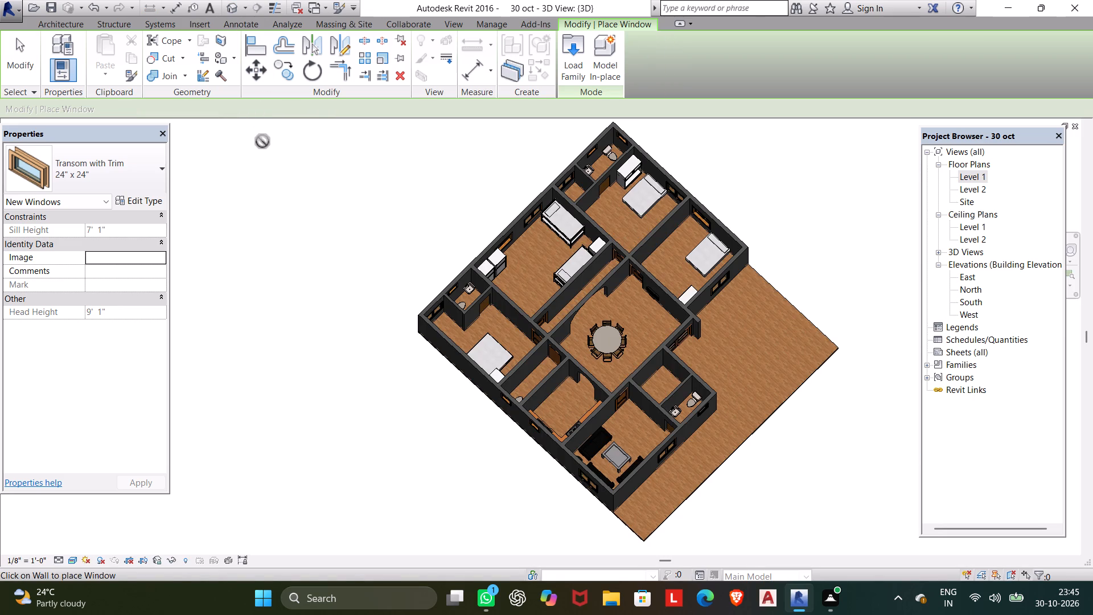
shift+middle_drag(261, 144, 389, 64)
shift+middle_drag(391, 18, 336, 10)
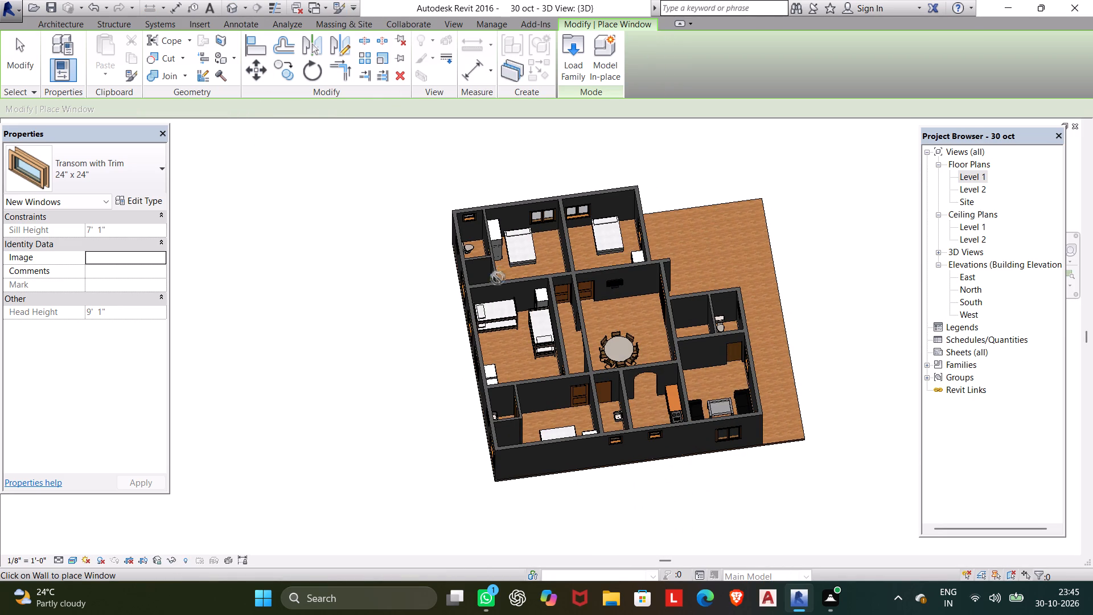
middle_drag(662, 497, 595, 271)
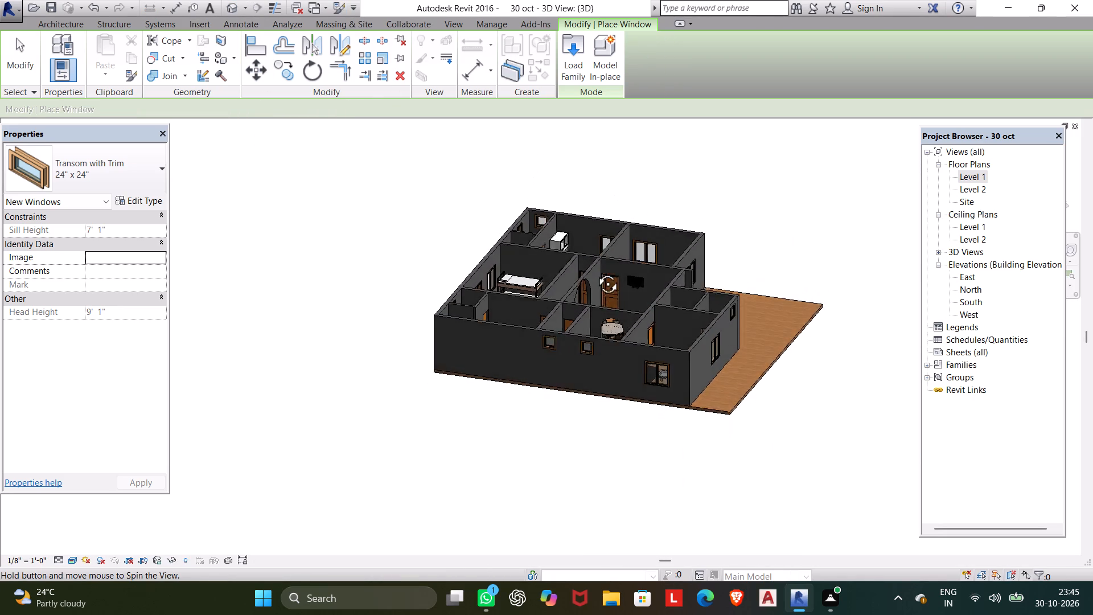
middle_drag(595, 271, 600, 251)
shift+drag(599, 253, 600, 248)
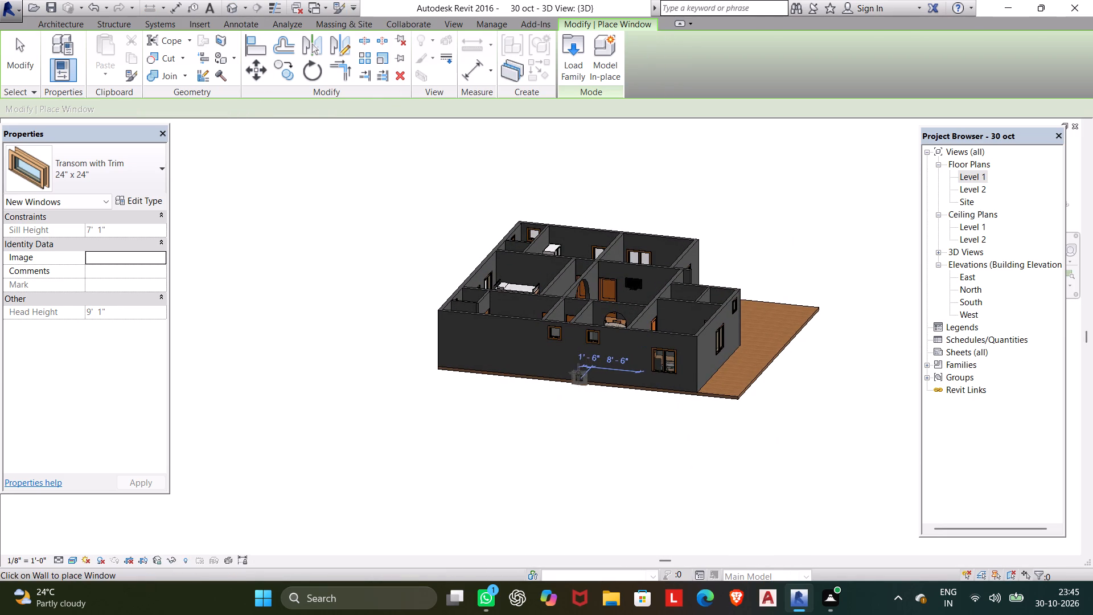
key(Escape)
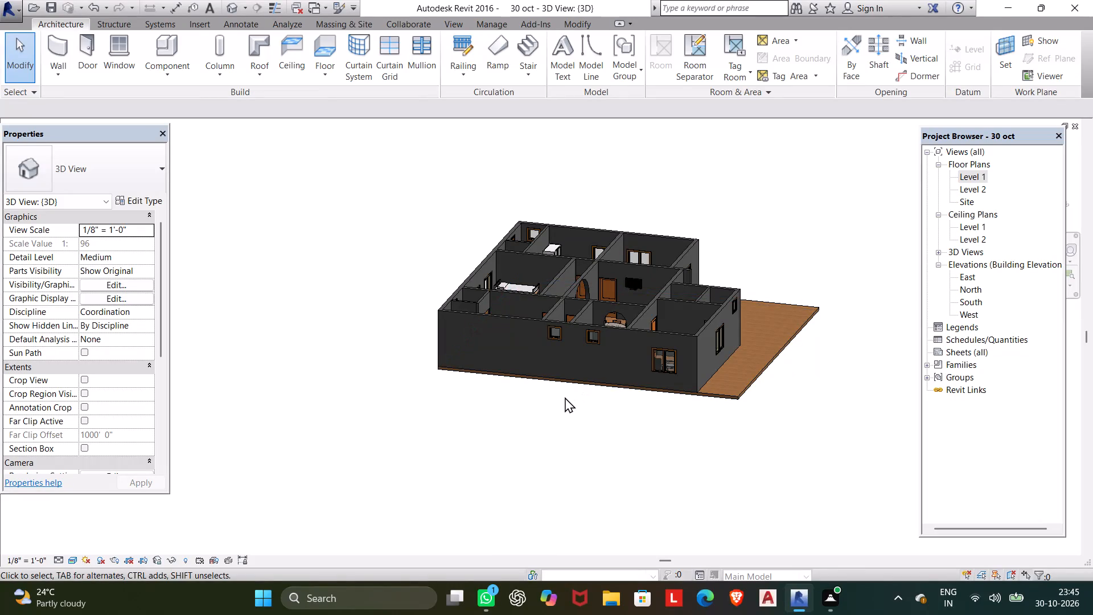
shift+middle_drag(565, 396, 413, 398)
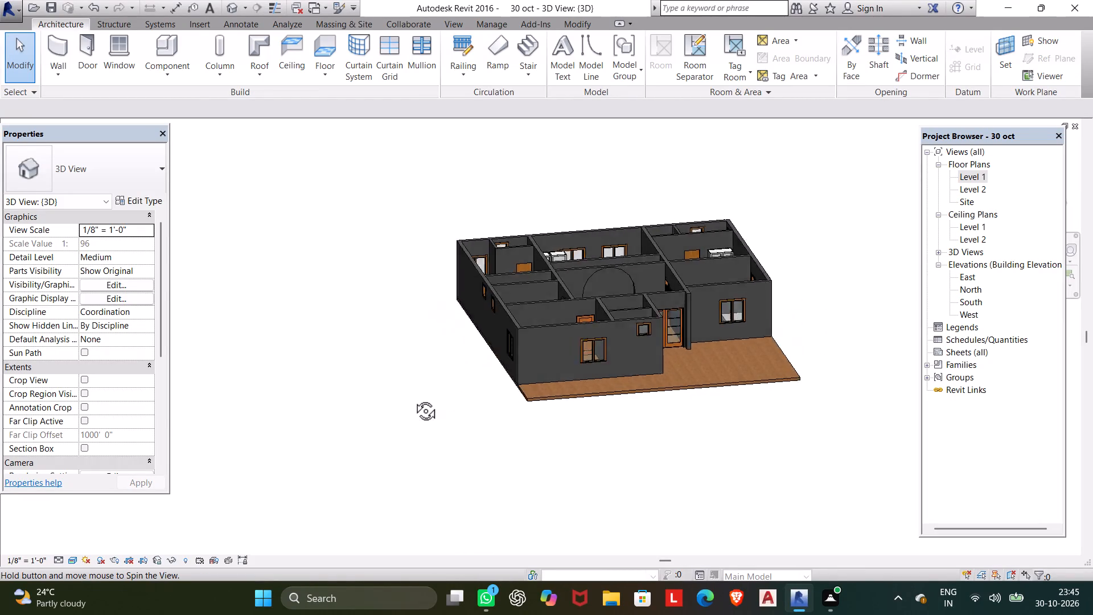
shift+middle_drag(413, 398, 264, 386)
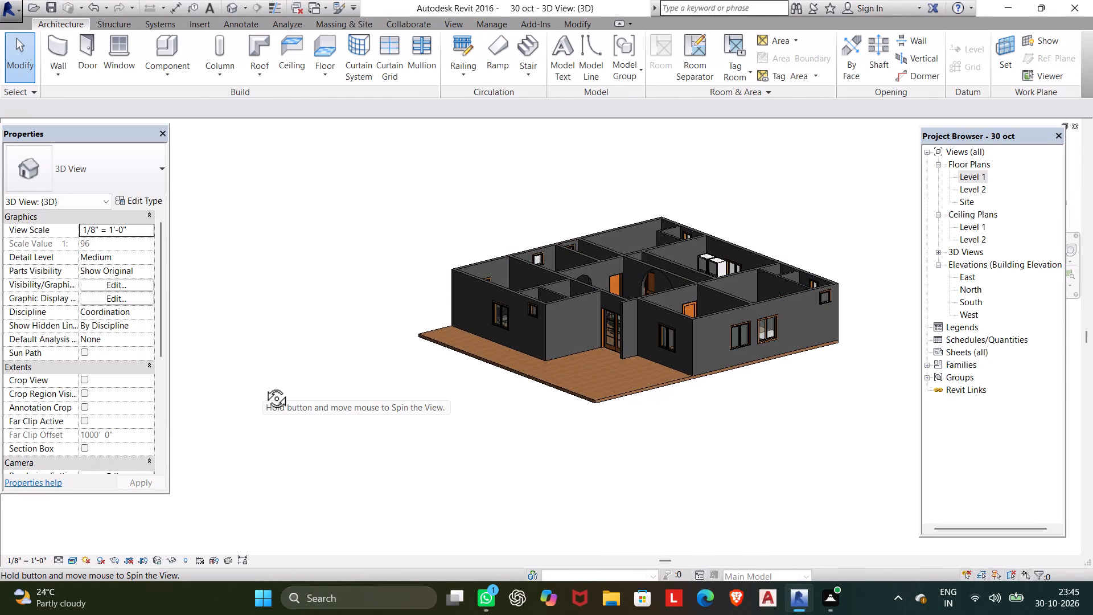
shift+middle_drag(264, 386, 246, 379)
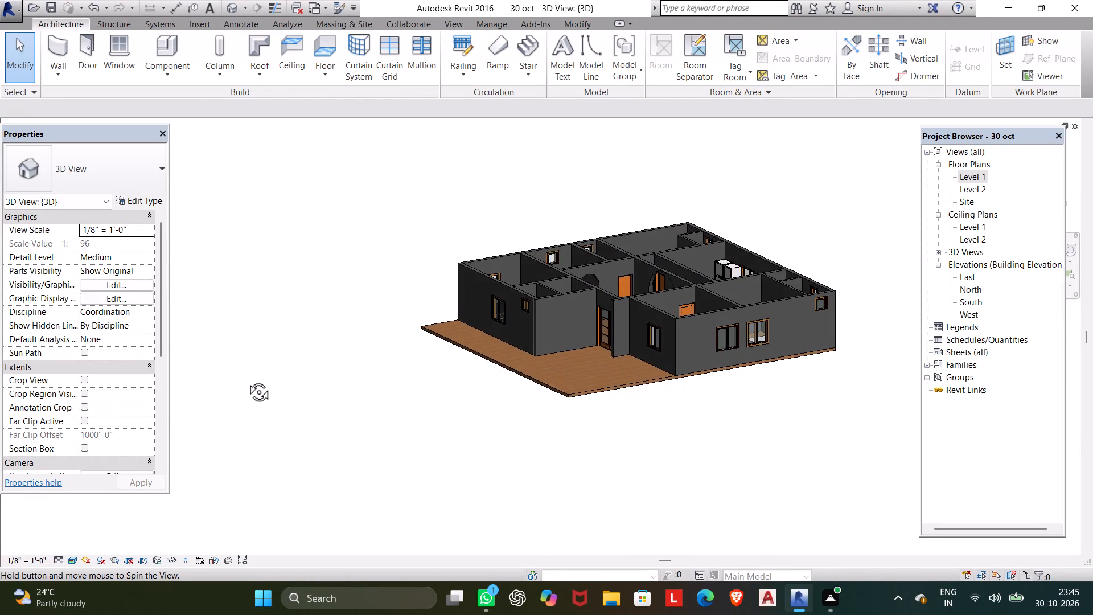
shift+middle_drag(246, 379, 61, 354)
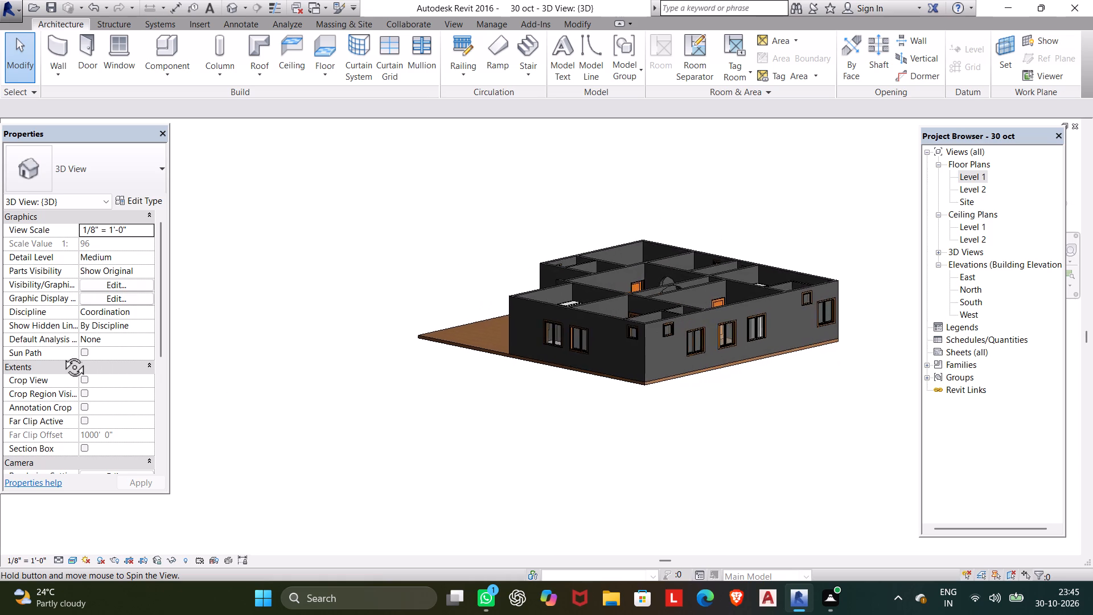
shift+middle_drag(61, 354, 58, 568)
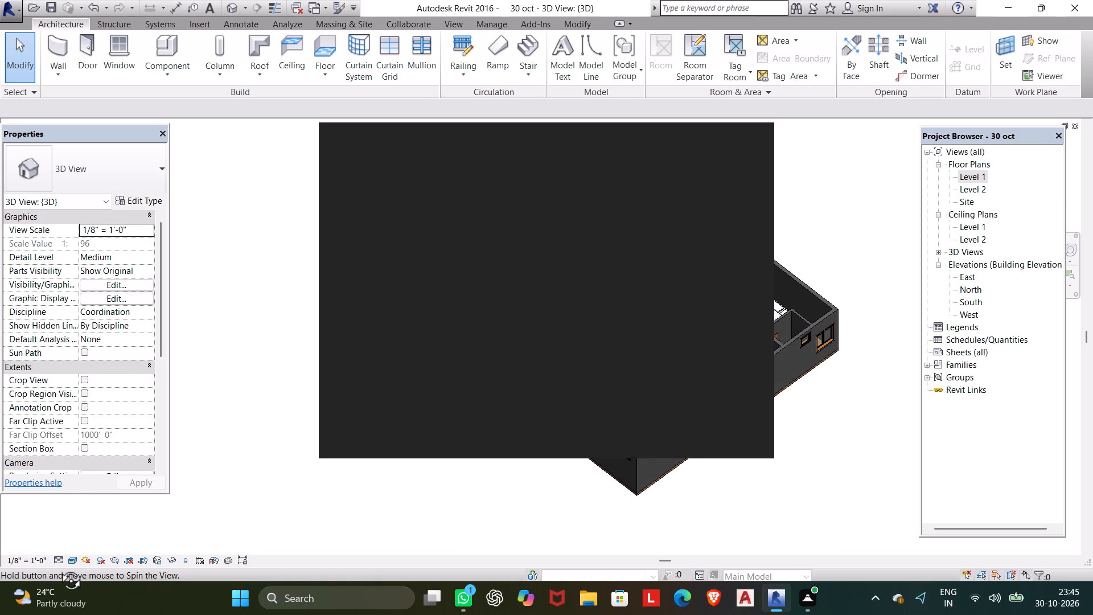
shift+middle_drag(58, 568, 129, 453)
click(743, 143)
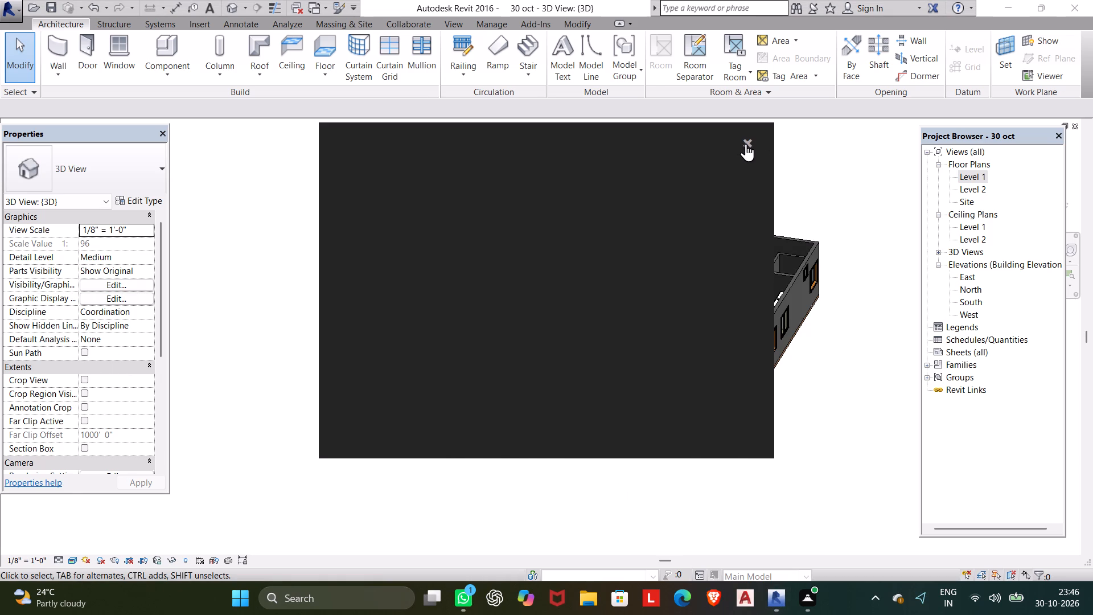
shift+middle_drag(763, 310, 761, 310)
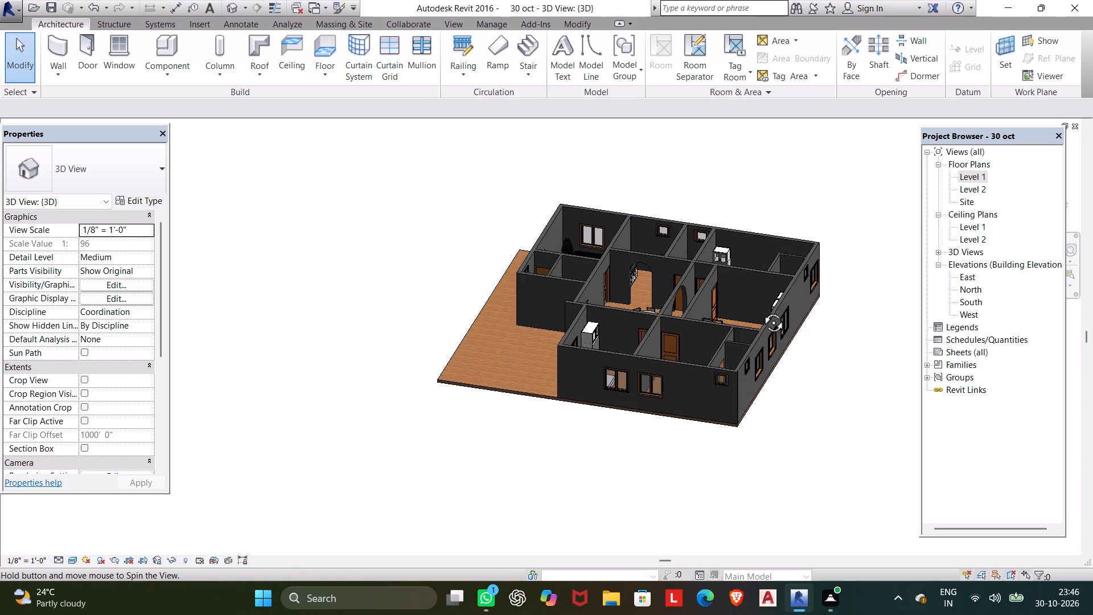
Examine the furnished house and its exterior walls from all sides and from above in the 3D view.
shift+middle_drag(761, 310, 565, 286)
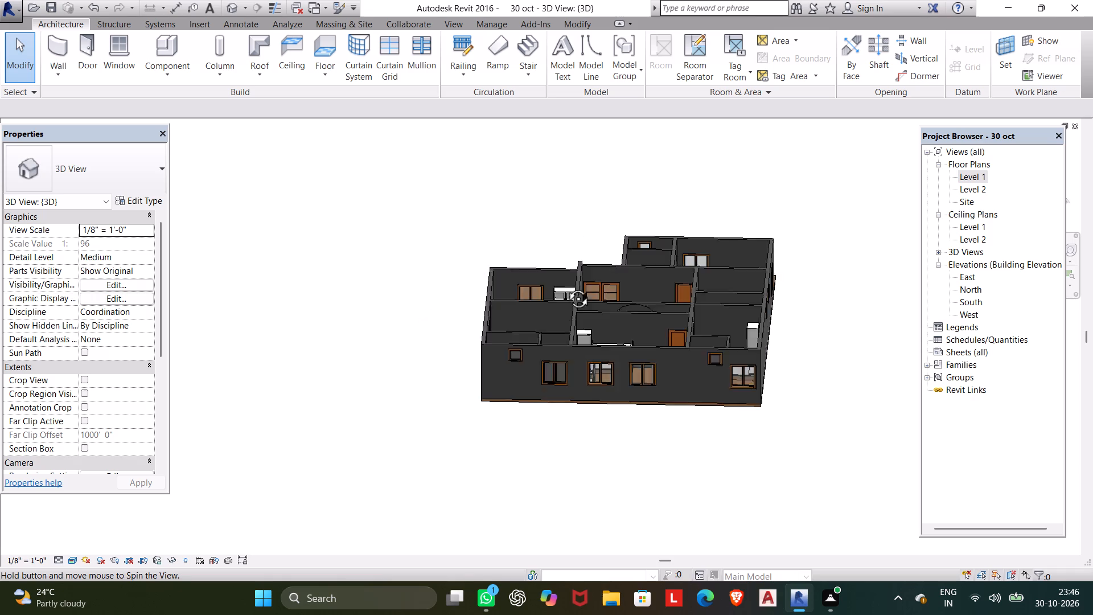
shift+middle_drag(565, 286, 422, 313)
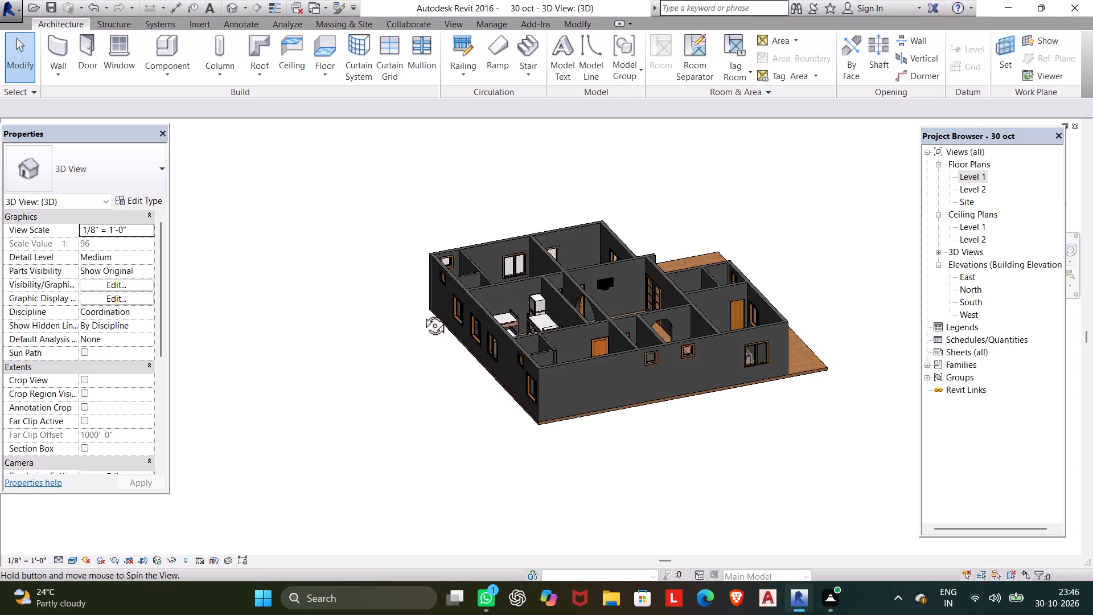
shift+middle_drag(422, 313, 576, 360)
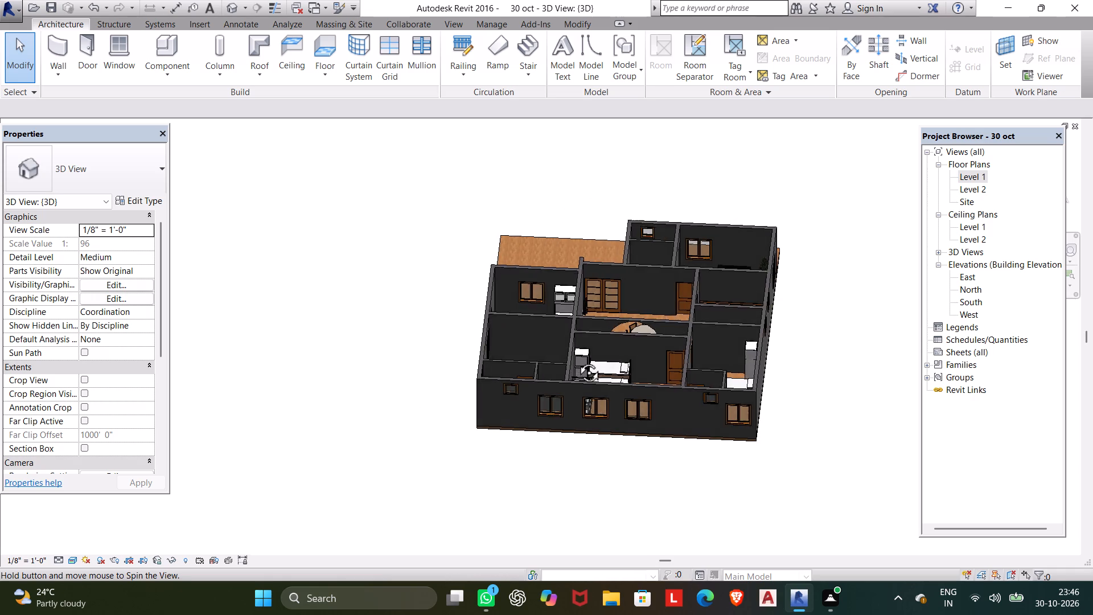
shift+middle_drag(576, 360, 558, 433)
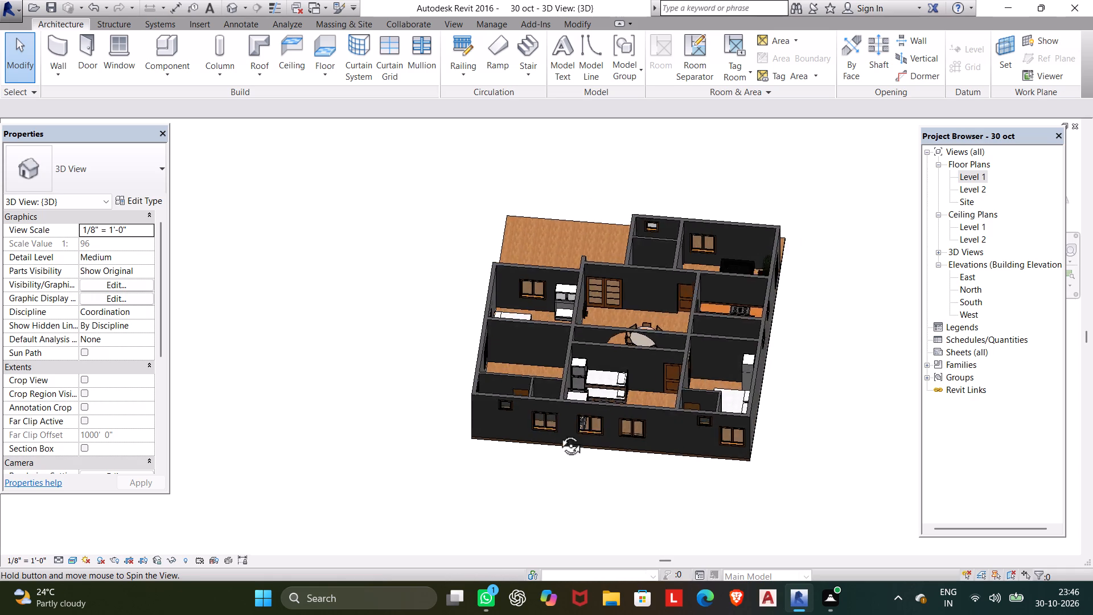
shift+middle_drag(558, 433, 394, 359)
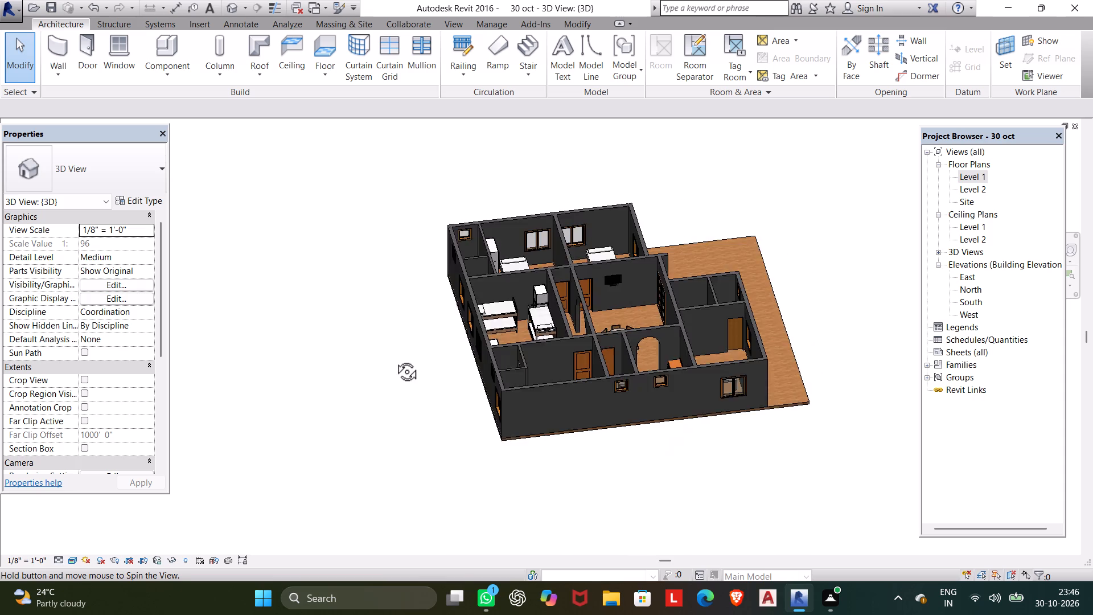
shift+middle_drag(394, 359, 320, 498)
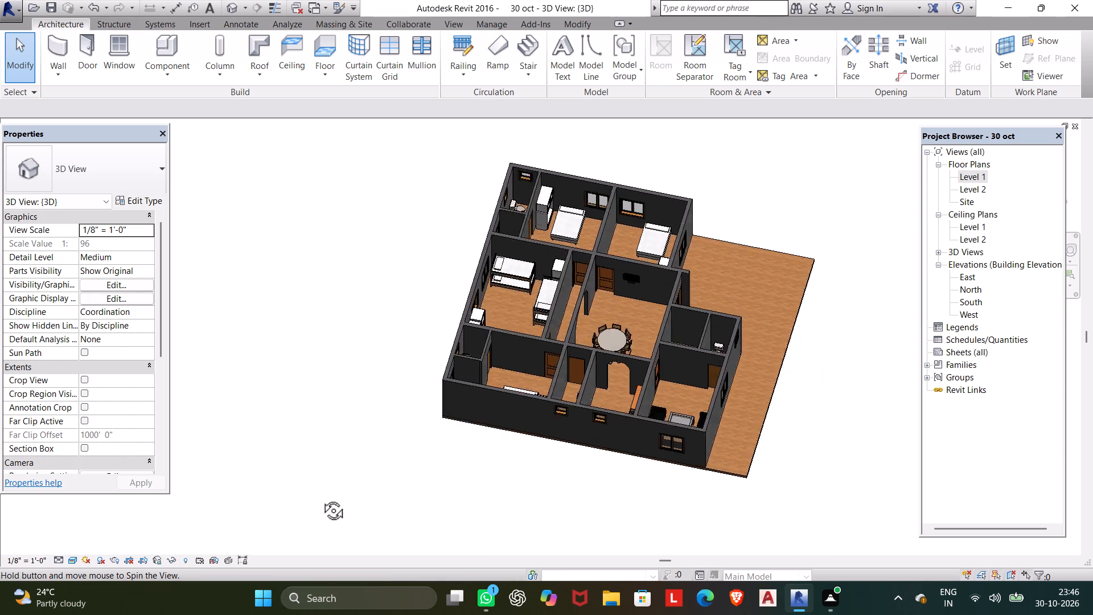
shift+middle_drag(320, 498, 0, 311)
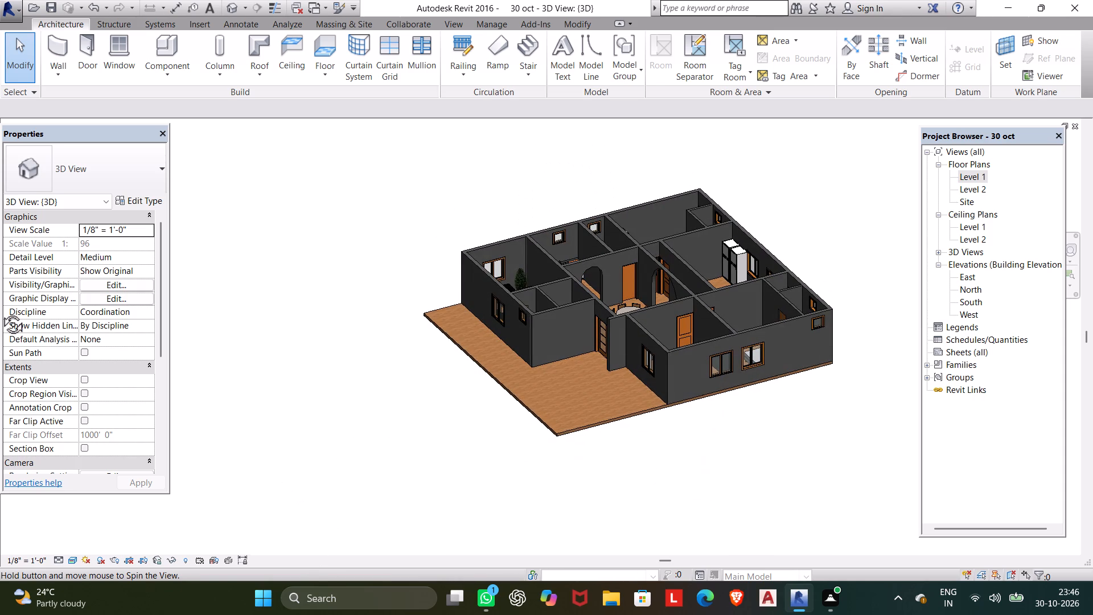
shift+middle_drag(0, 311, 1, 311)
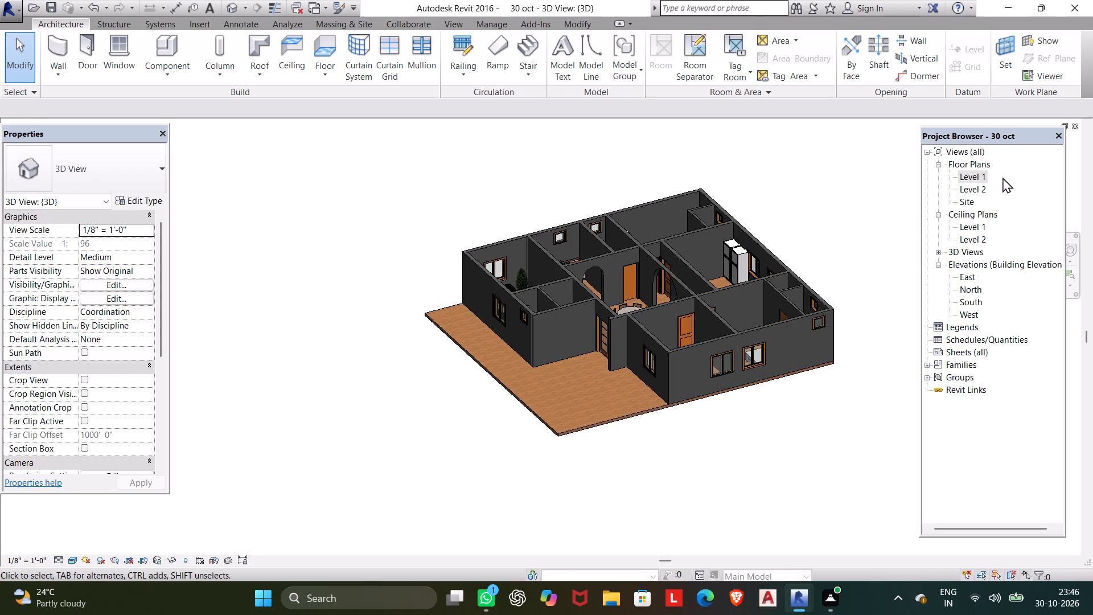
On the Level 1 floor plan, load the Door-Single-Flush_Panel_Double-Acting family from the Doors library with its 36" x 84" type.
double_click(984, 175)
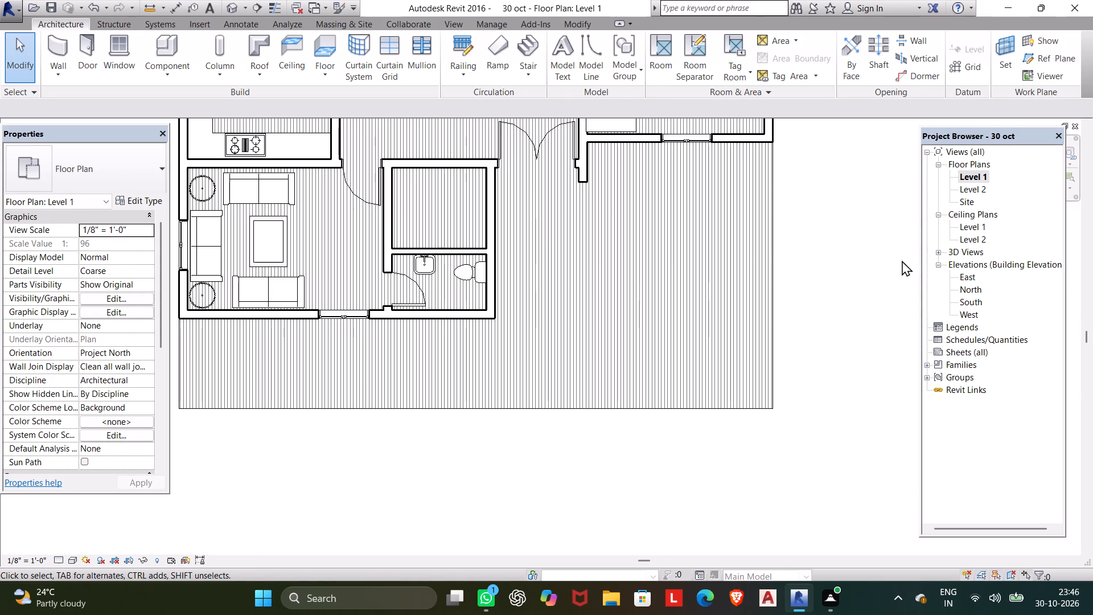
scroll(693, 263, down, 2)
middle_drag(695, 264, 725, 347)
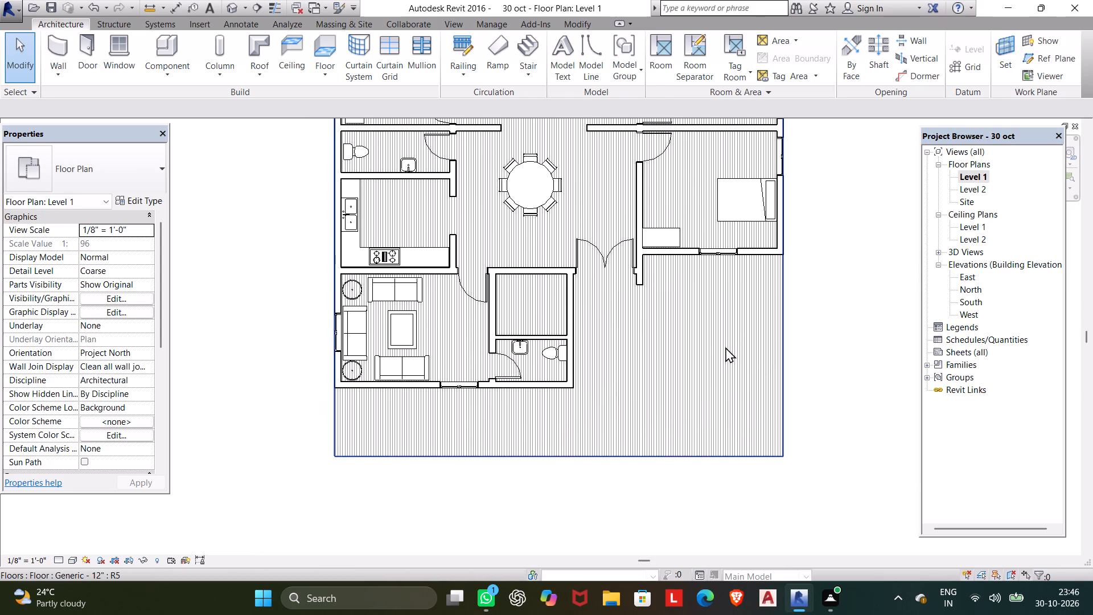
click(84, 41)
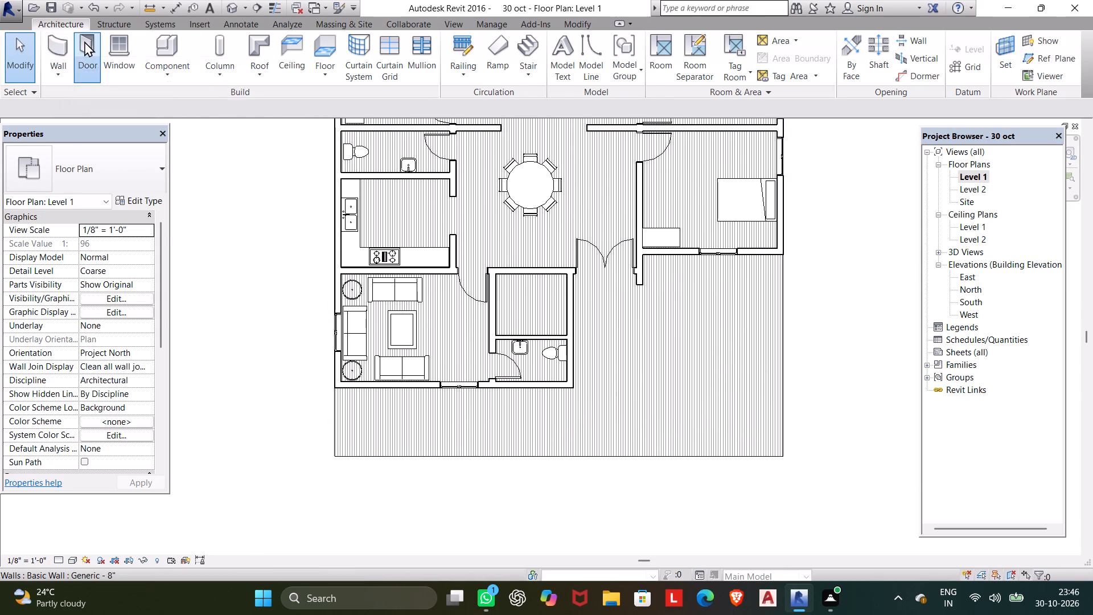
click(572, 35)
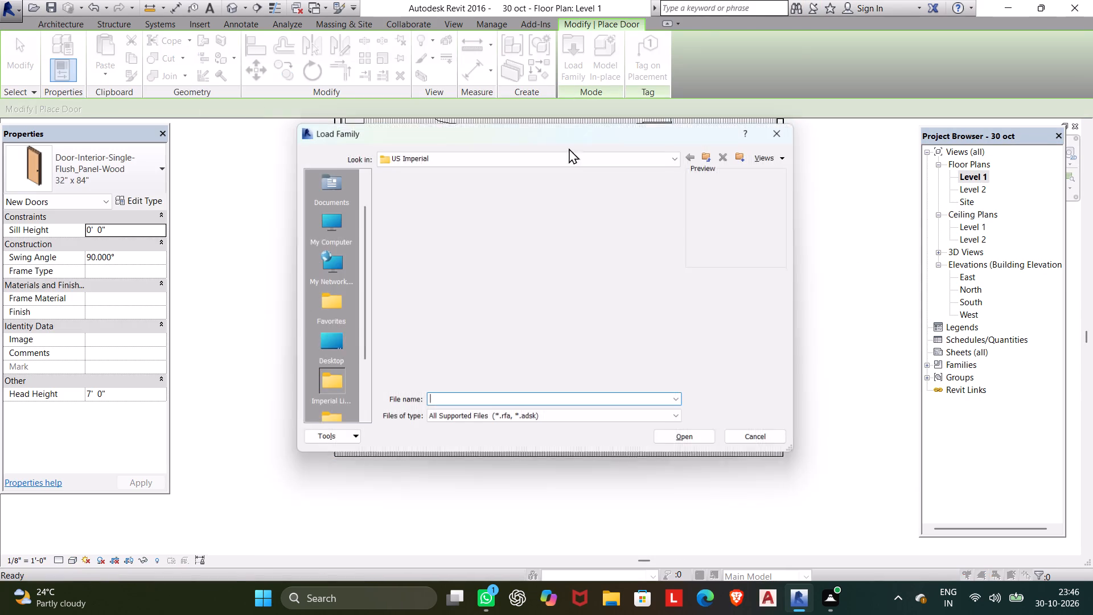
click(630, 272)
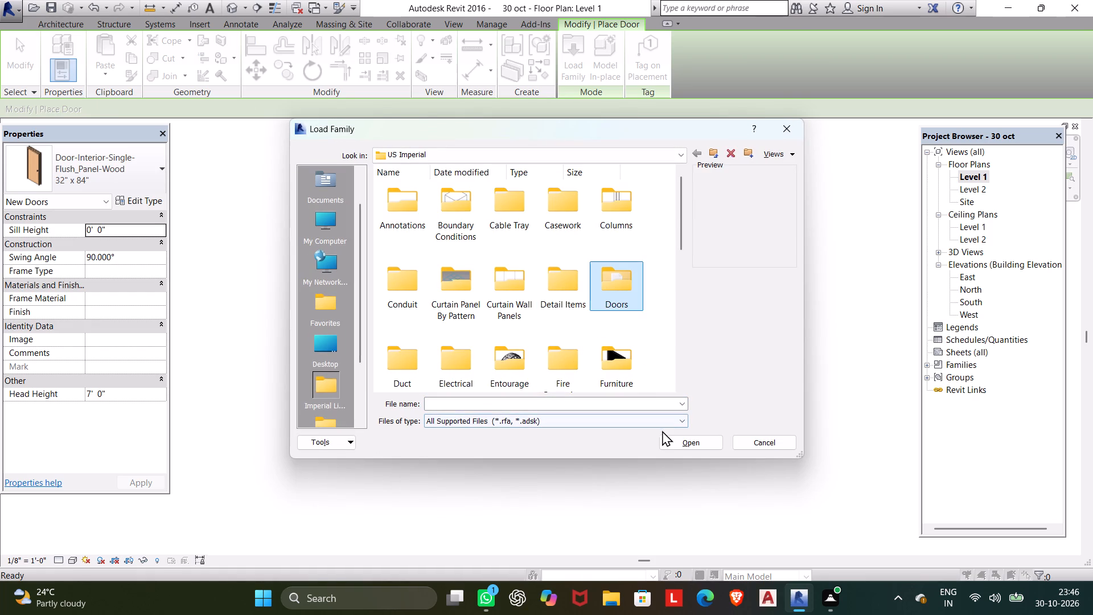
click(665, 438)
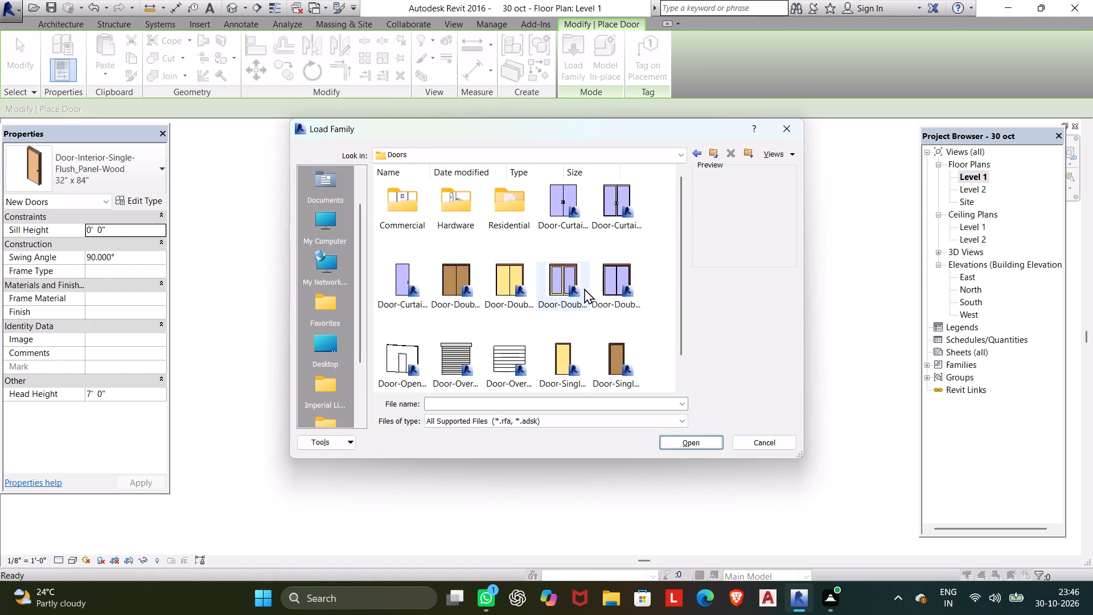
scroll(589, 286, down, 4)
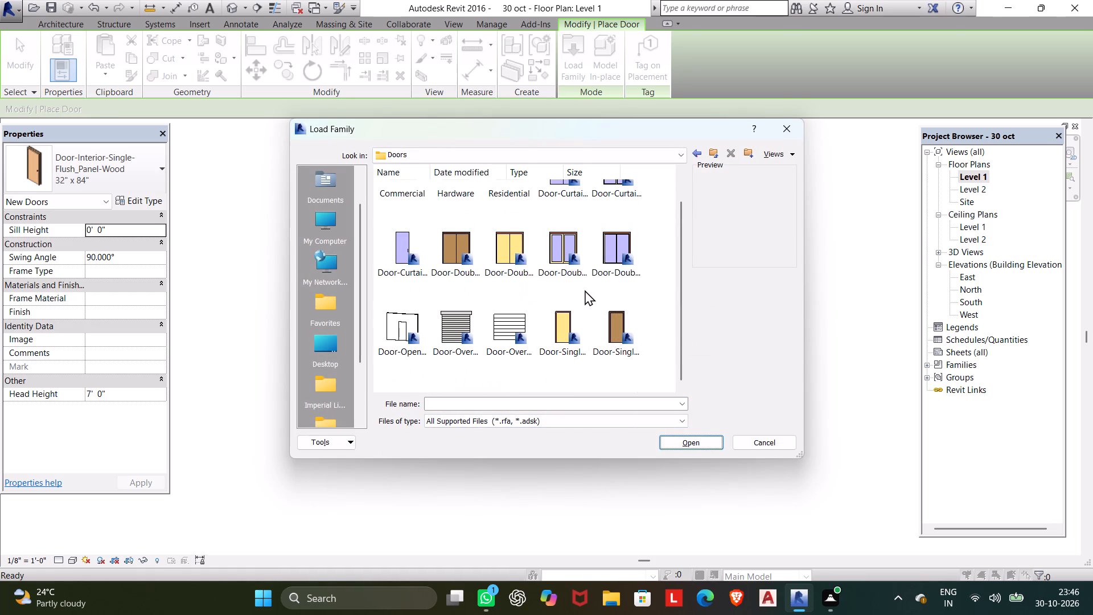
click(558, 335)
scroll(605, 343, down, 1)
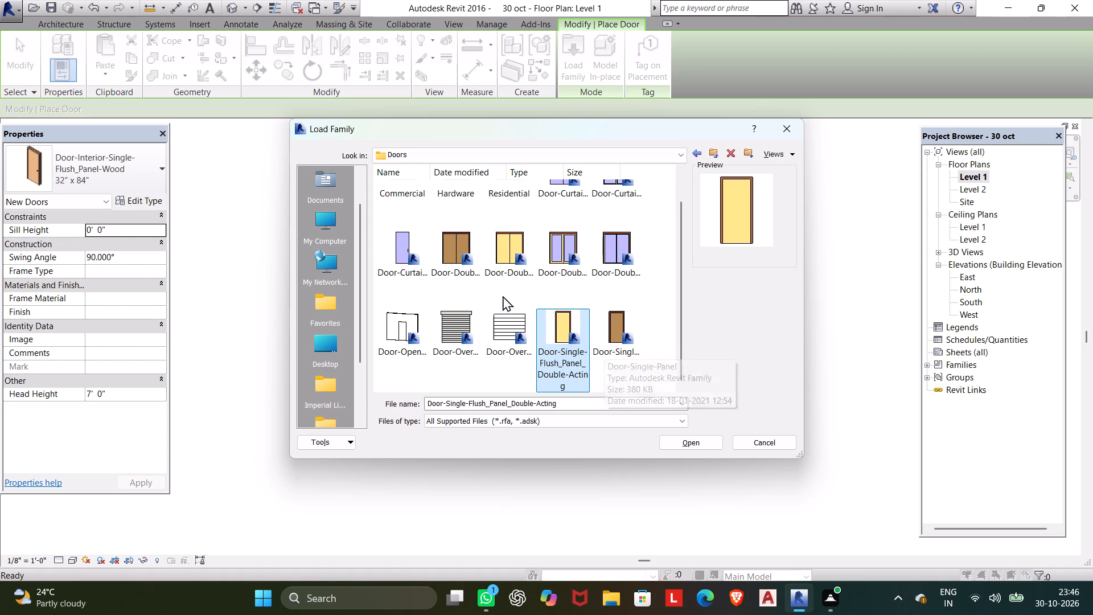
click(685, 441)
scroll(578, 332, down, 3)
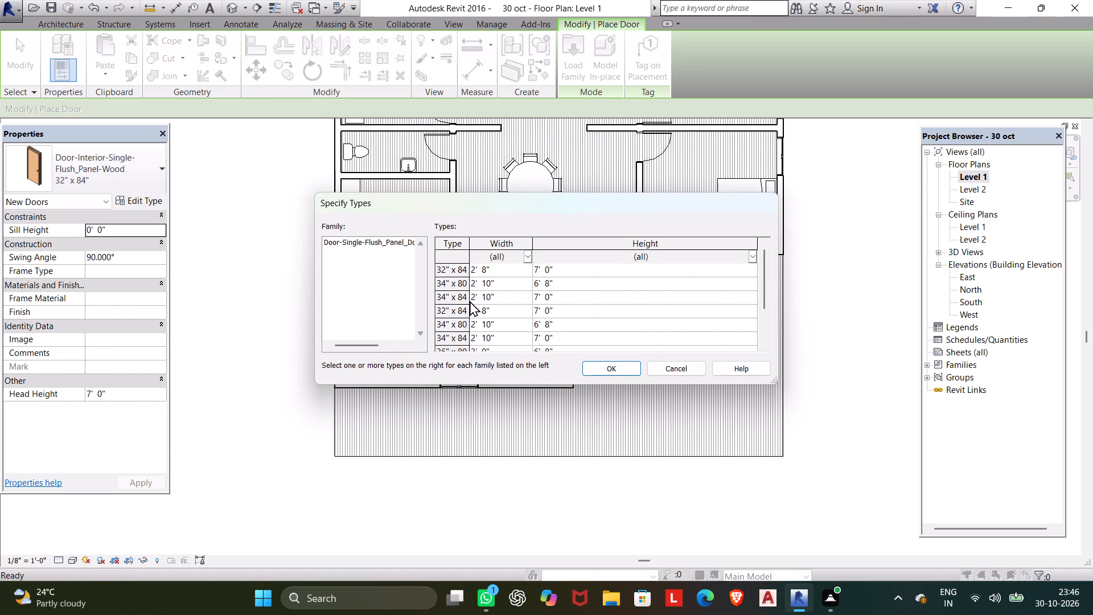
click(485, 319)
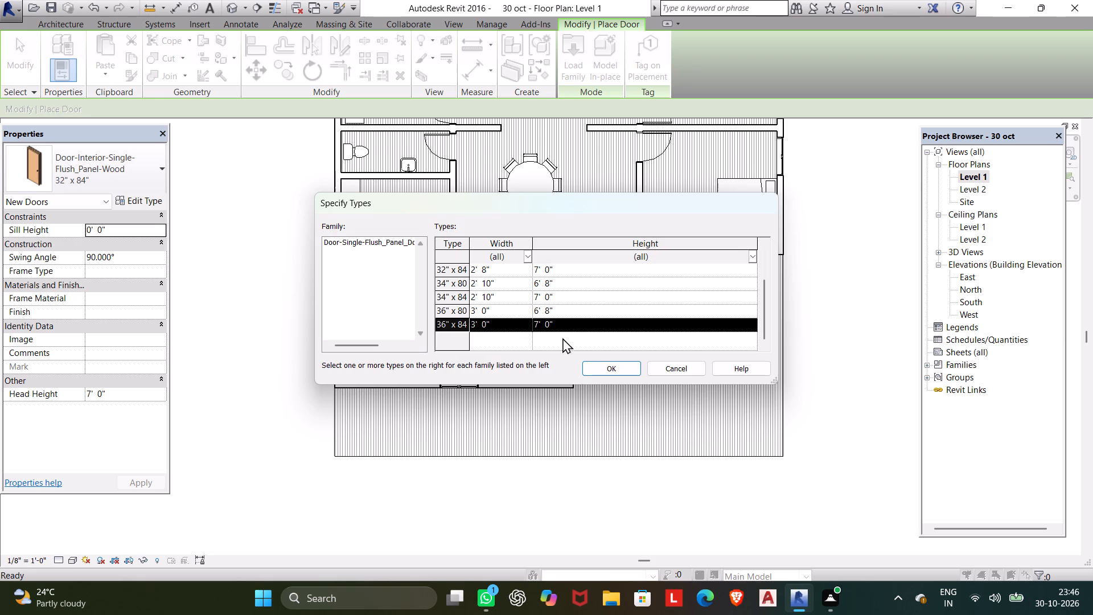
click(592, 371)
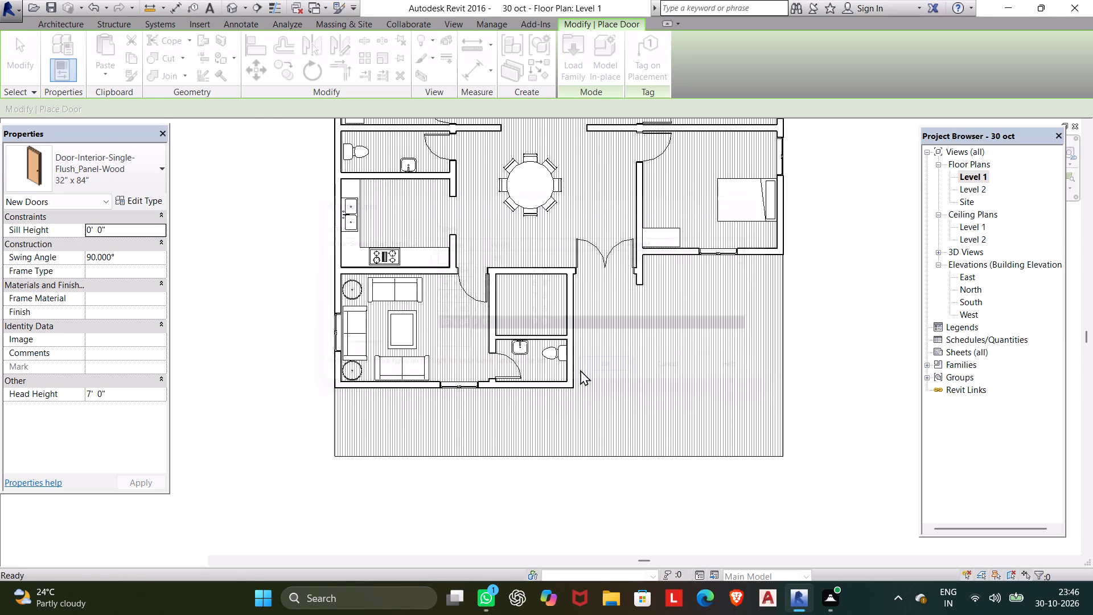
Place a 32" x 84" single flush interior door in the north wall of the small room north of the southern bathroom, about 2'-6" from its west wall.
click(515, 273)
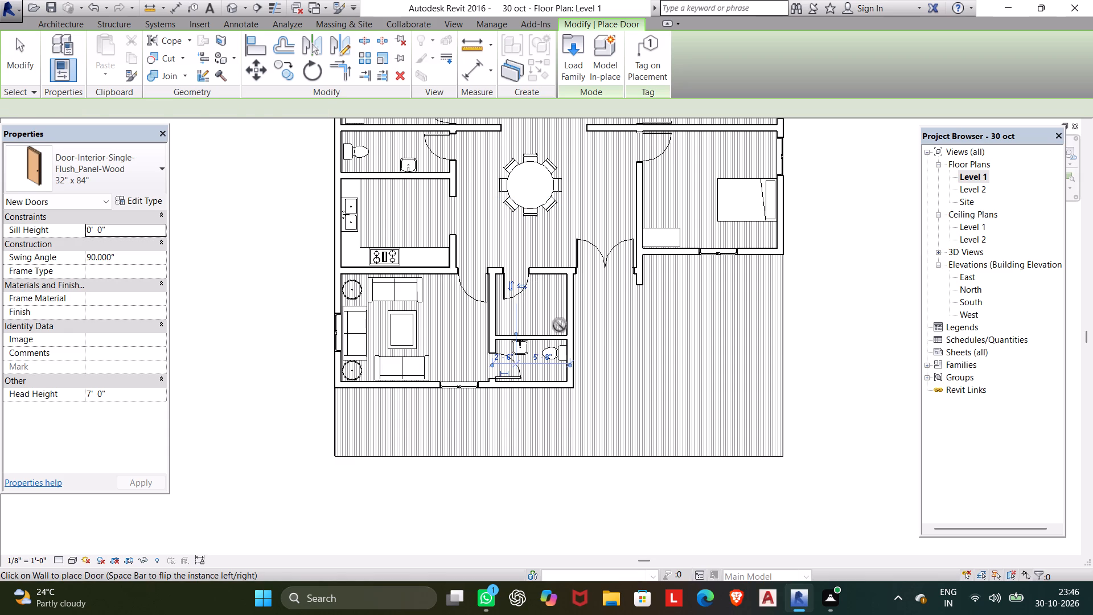
key(Escape)
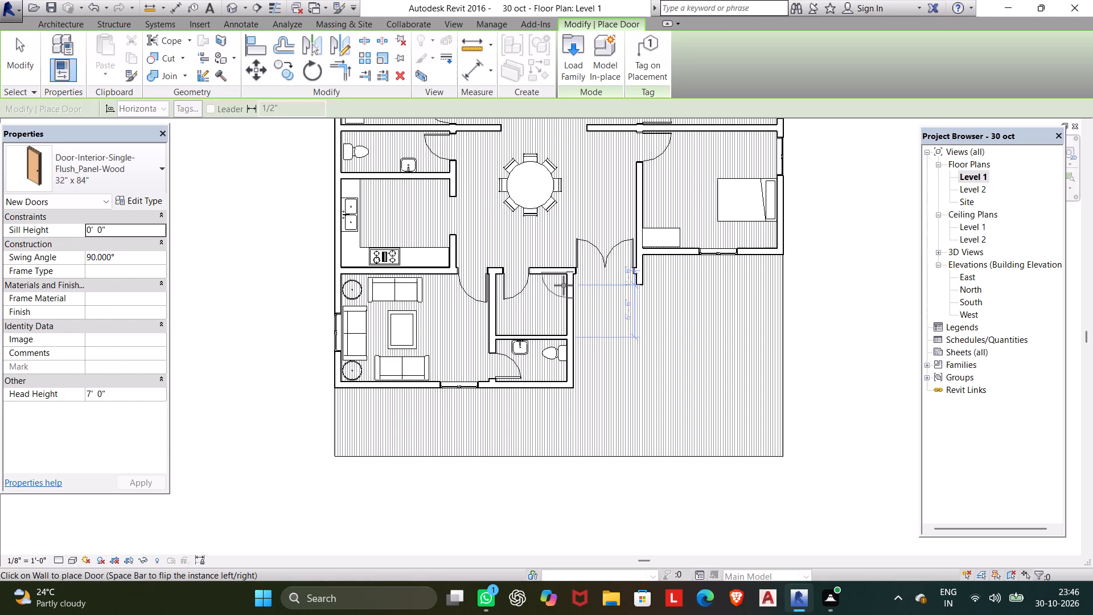
key(Escape)
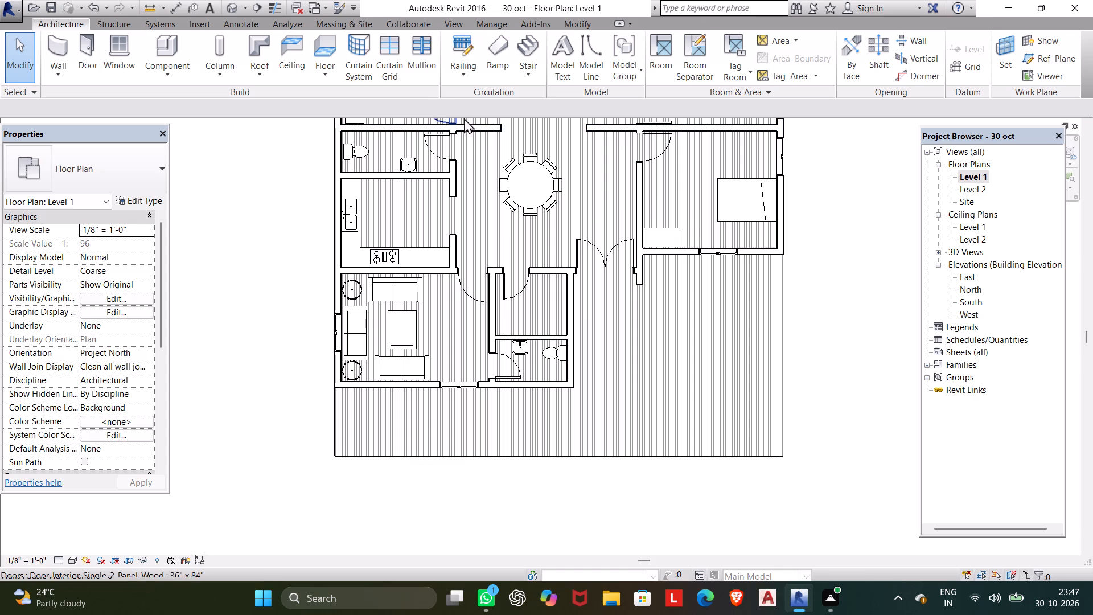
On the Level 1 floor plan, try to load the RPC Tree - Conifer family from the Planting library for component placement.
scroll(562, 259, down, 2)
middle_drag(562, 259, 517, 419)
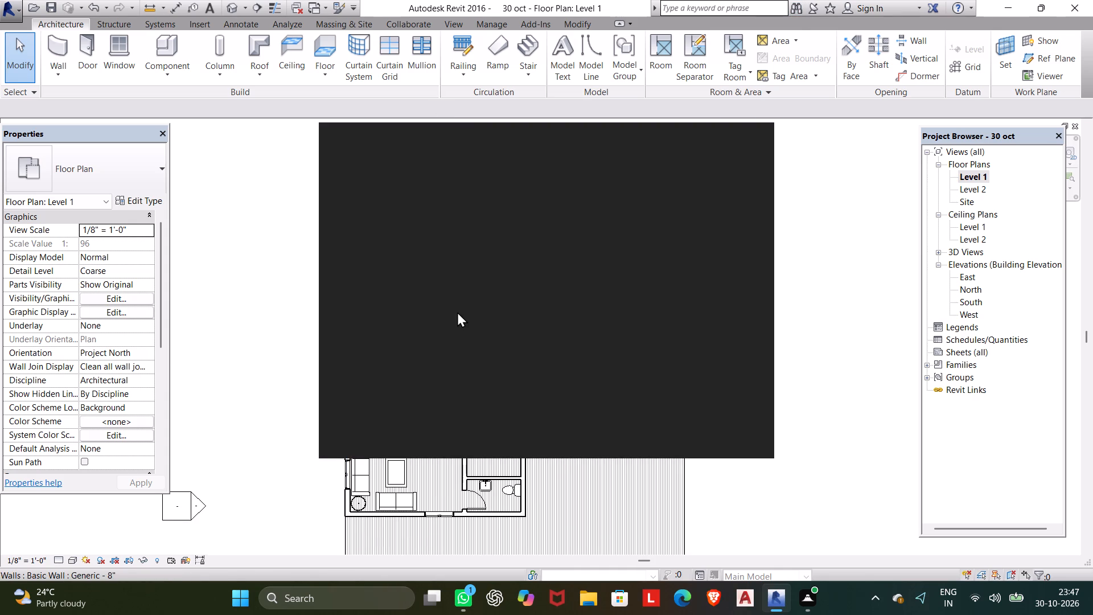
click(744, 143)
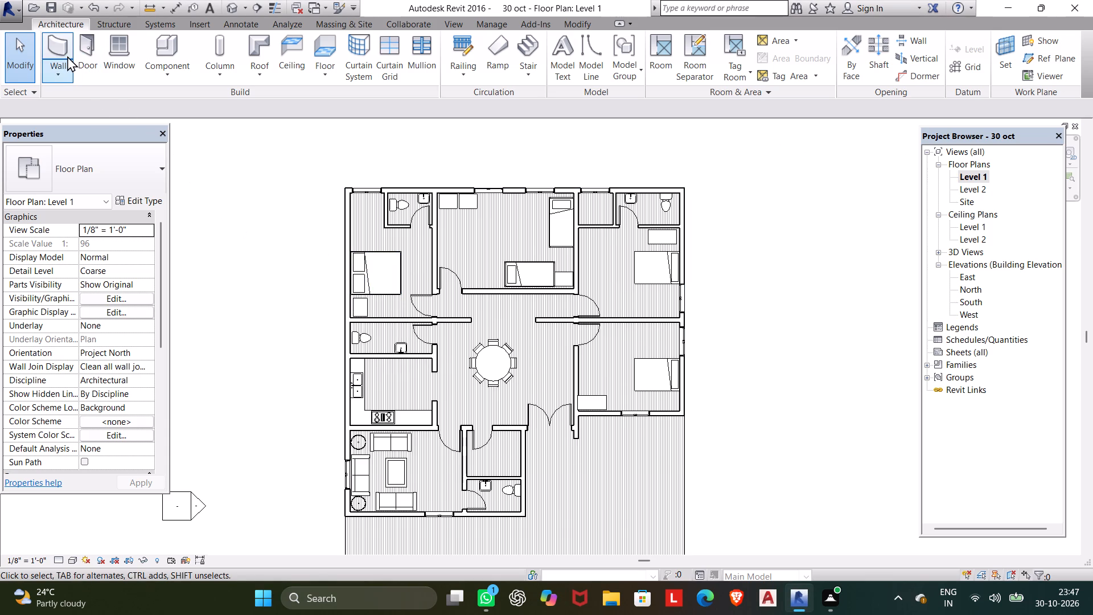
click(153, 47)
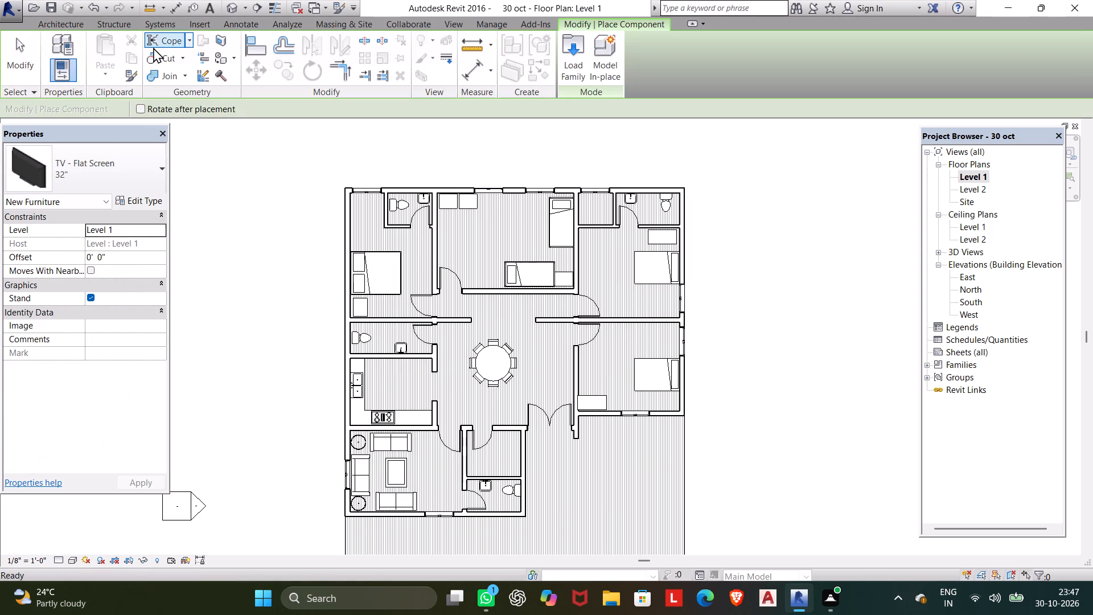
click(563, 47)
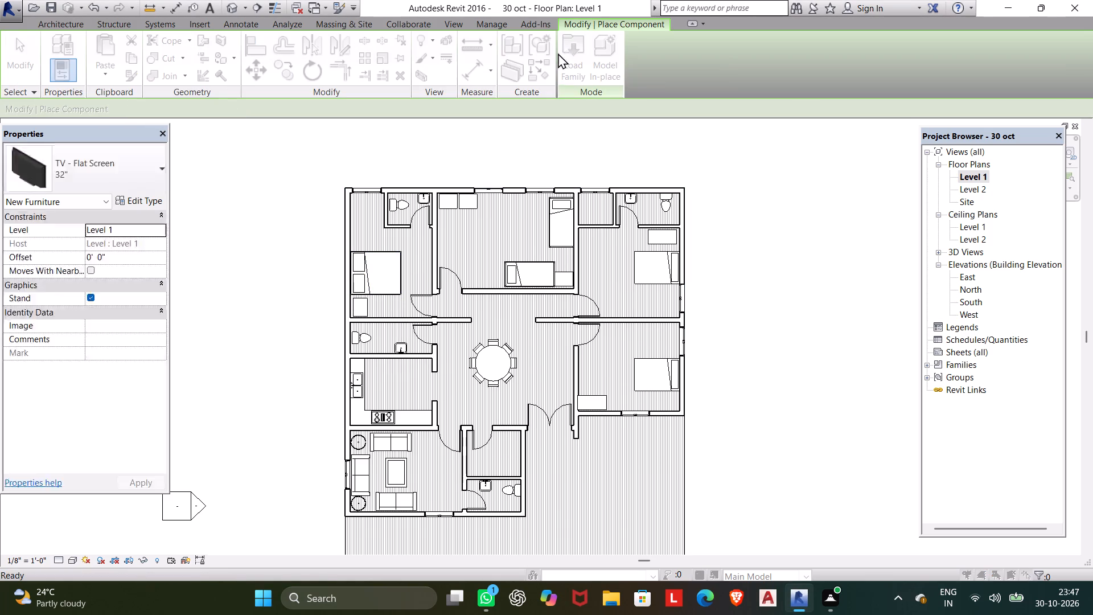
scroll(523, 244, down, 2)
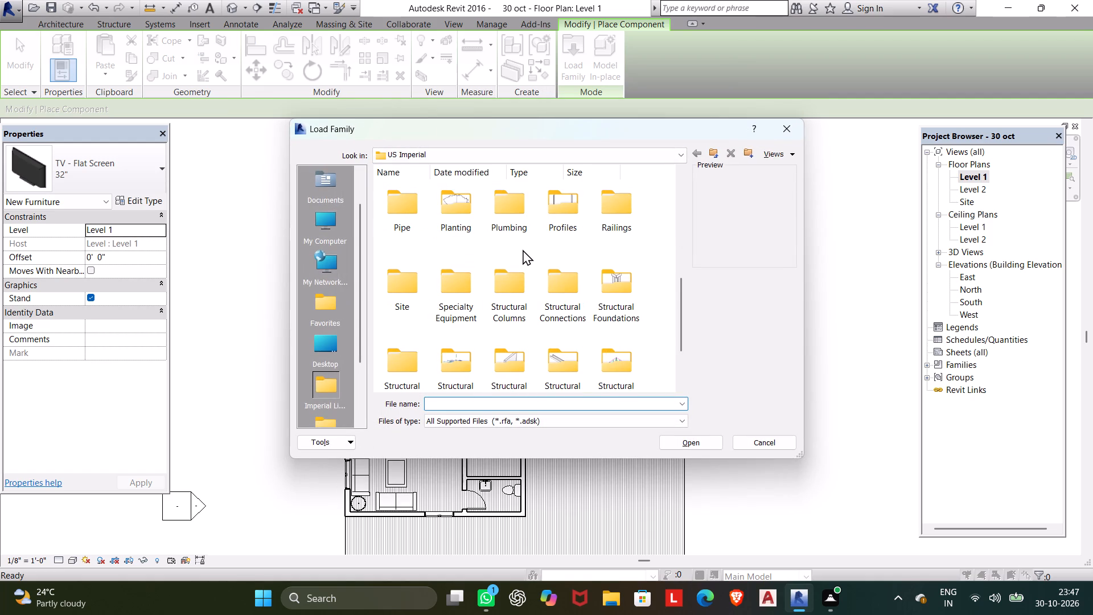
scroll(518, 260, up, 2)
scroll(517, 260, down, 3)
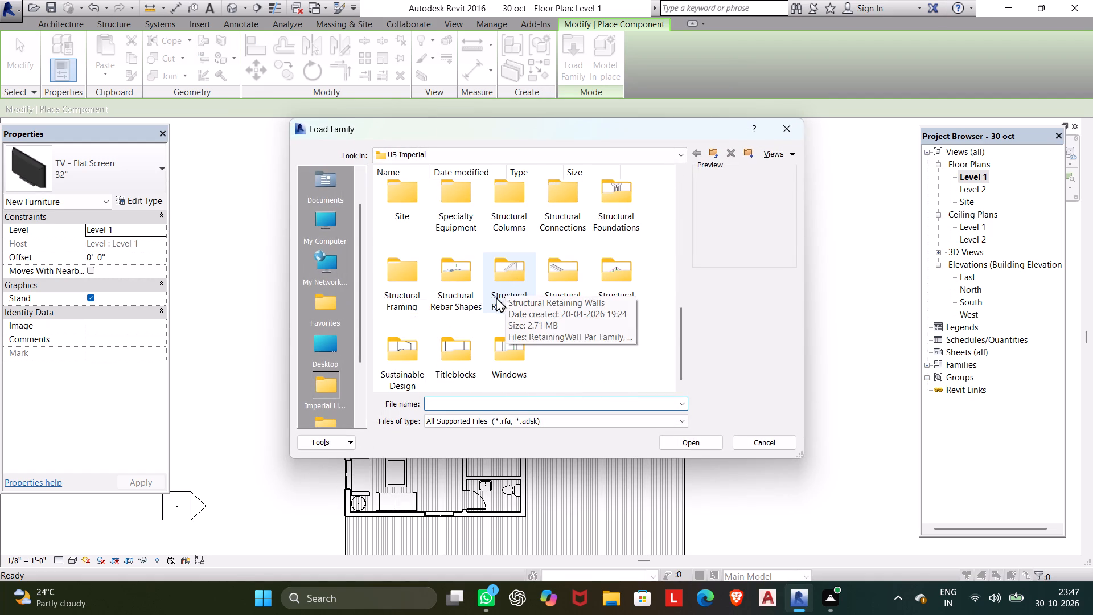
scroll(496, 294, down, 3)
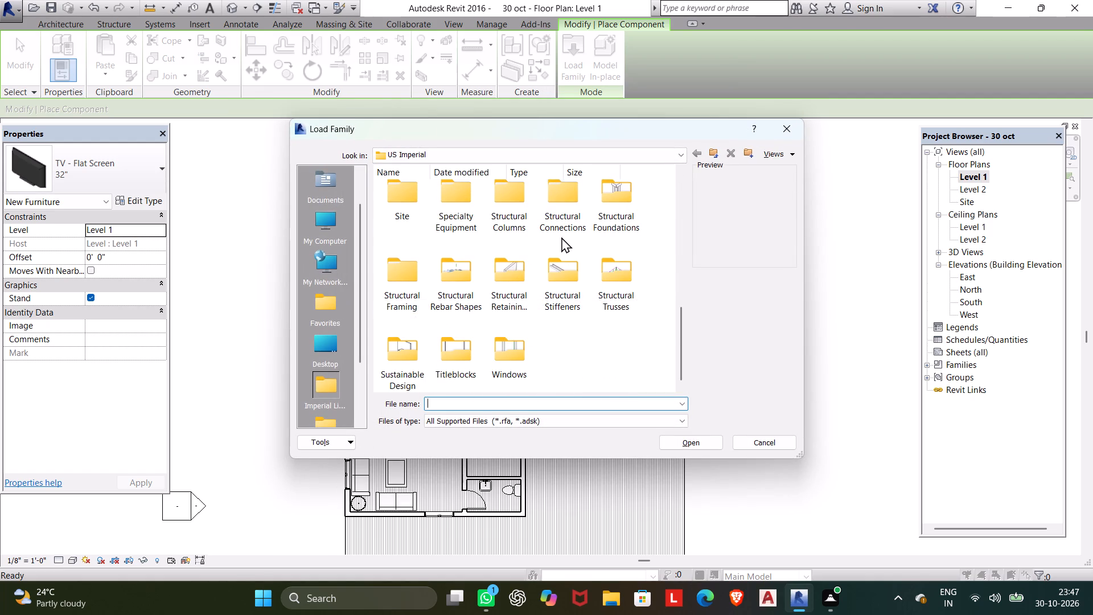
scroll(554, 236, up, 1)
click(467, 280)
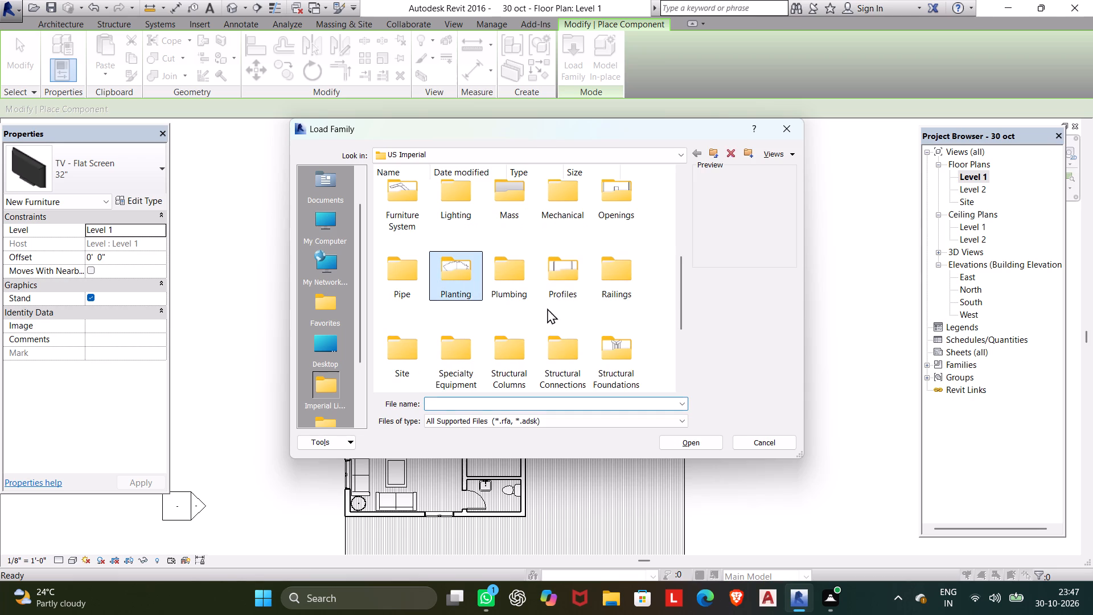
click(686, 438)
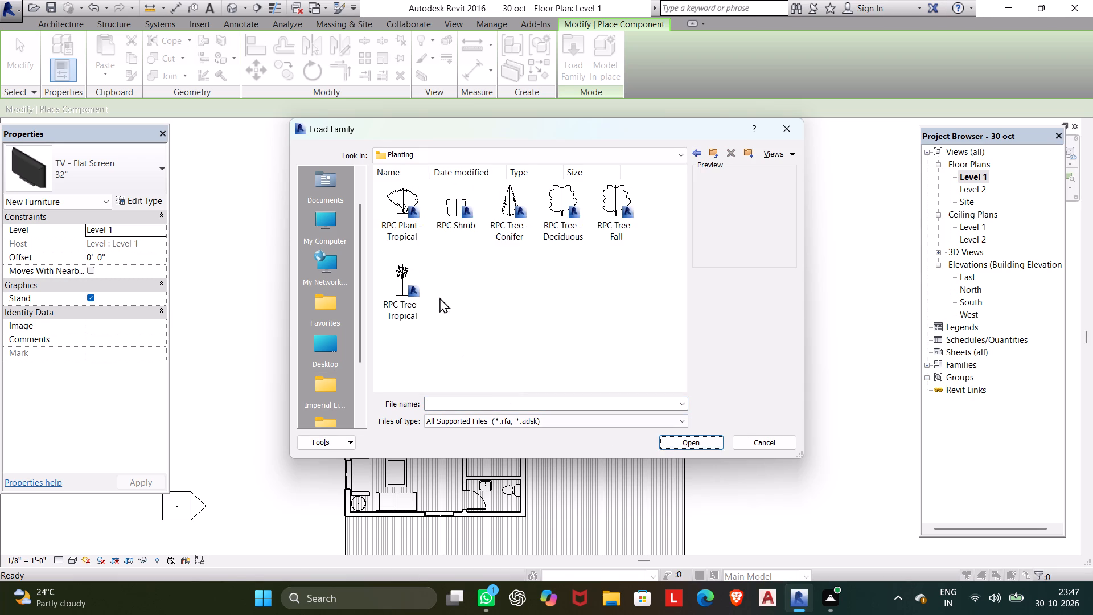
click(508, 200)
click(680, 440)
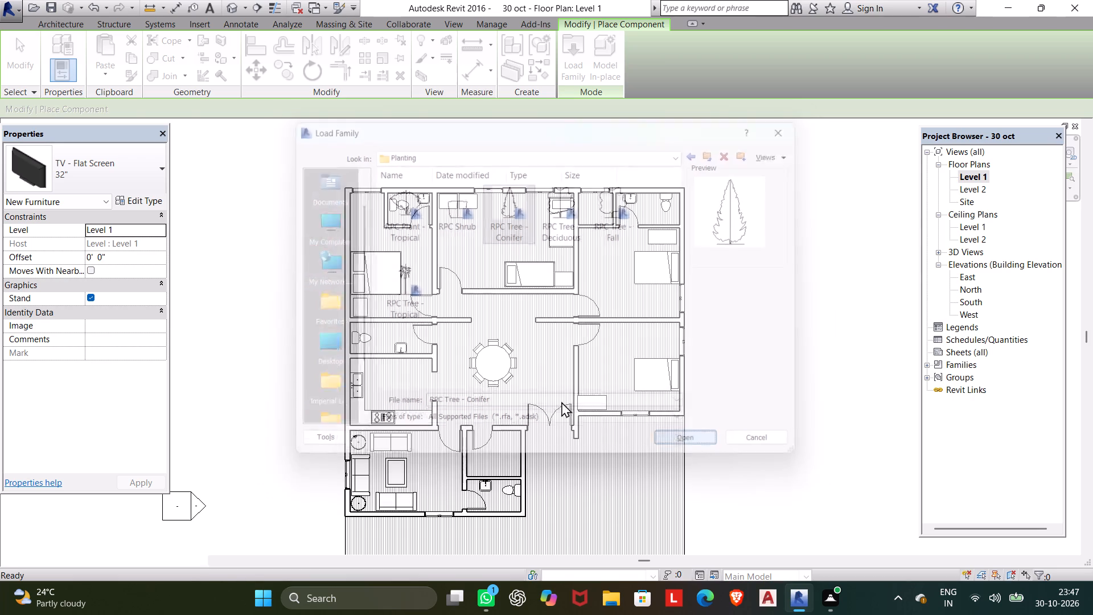
Check the type properties of the active TV - Flat Screen 32" component and close them without changes.
click(135, 206)
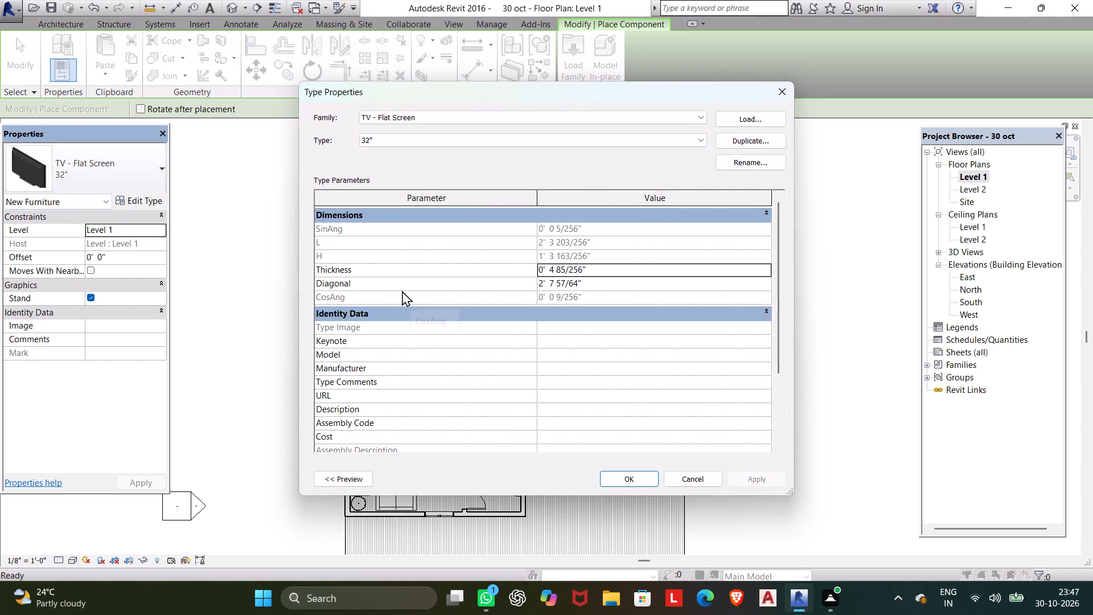
click(776, 92)
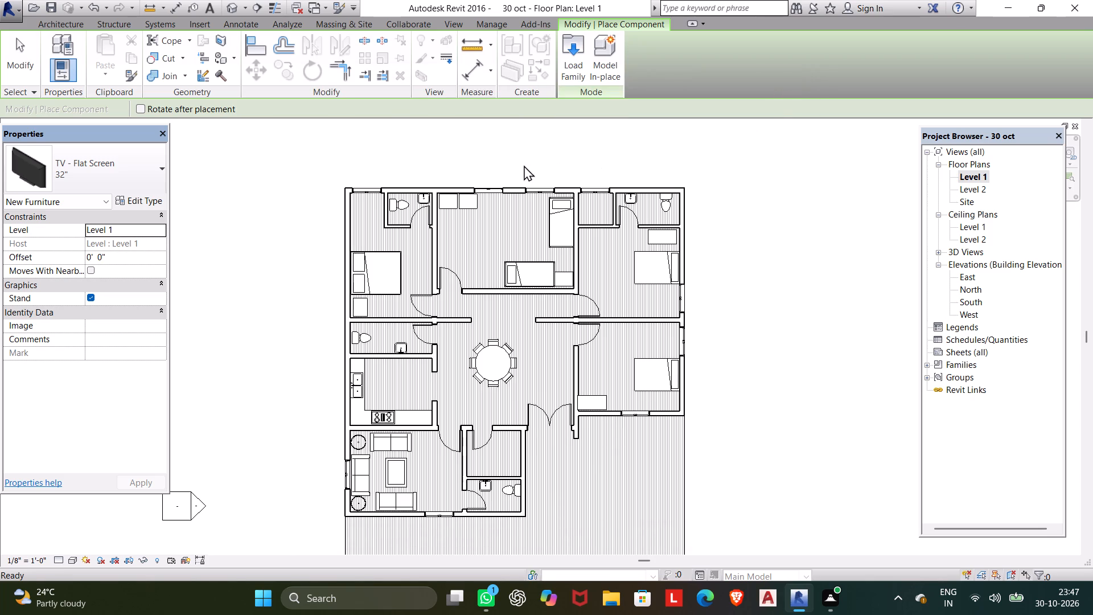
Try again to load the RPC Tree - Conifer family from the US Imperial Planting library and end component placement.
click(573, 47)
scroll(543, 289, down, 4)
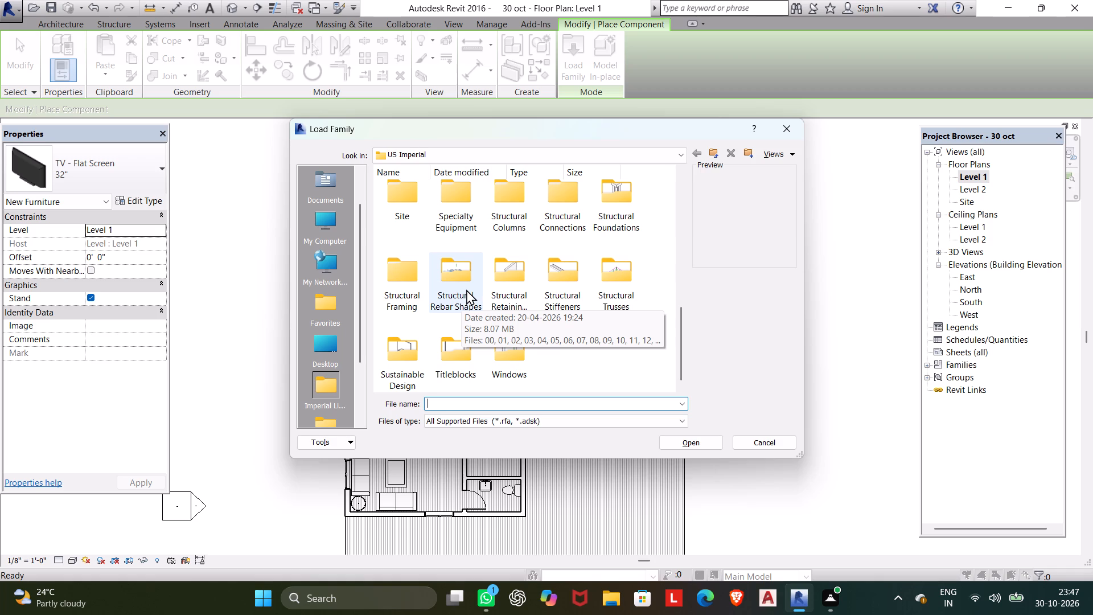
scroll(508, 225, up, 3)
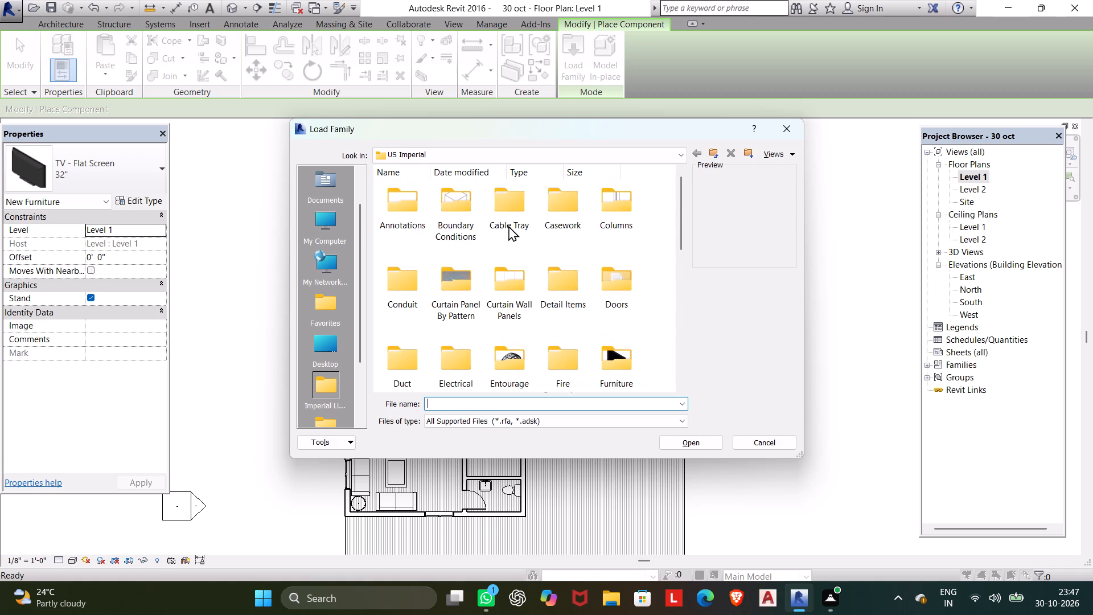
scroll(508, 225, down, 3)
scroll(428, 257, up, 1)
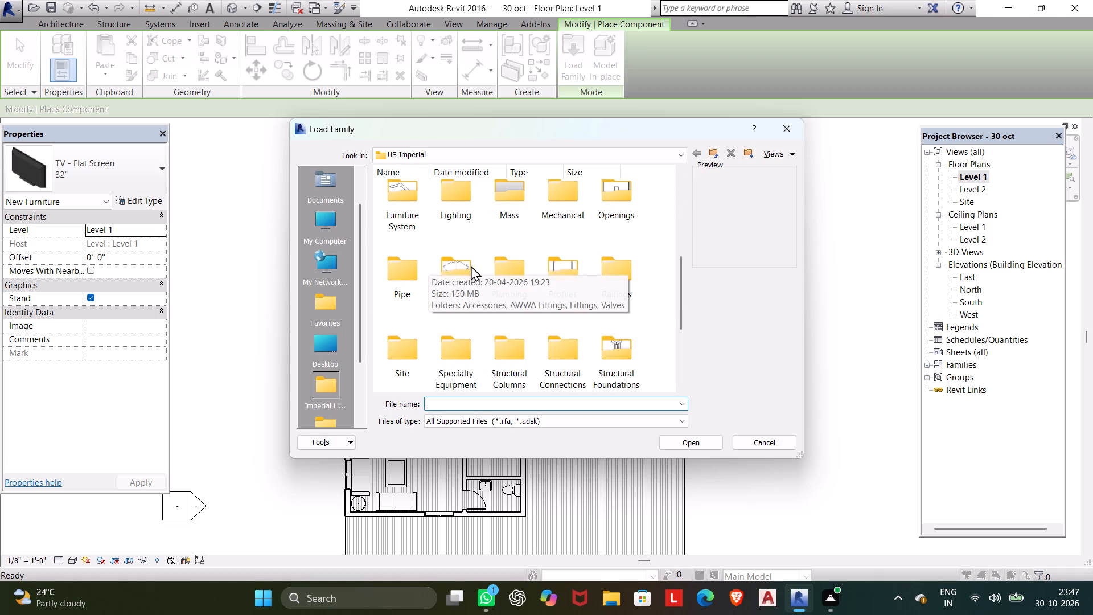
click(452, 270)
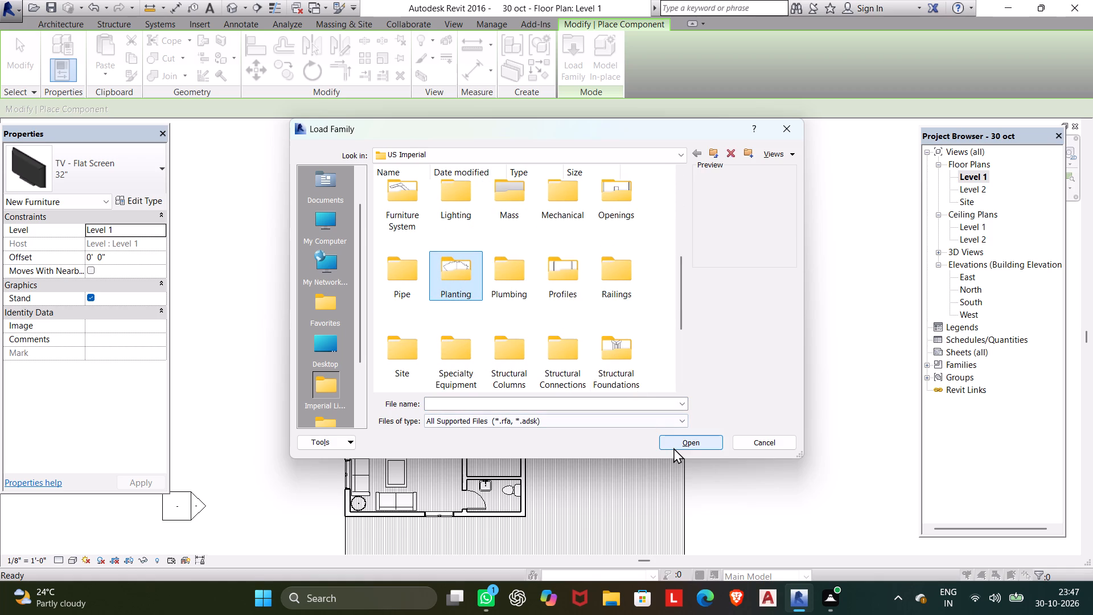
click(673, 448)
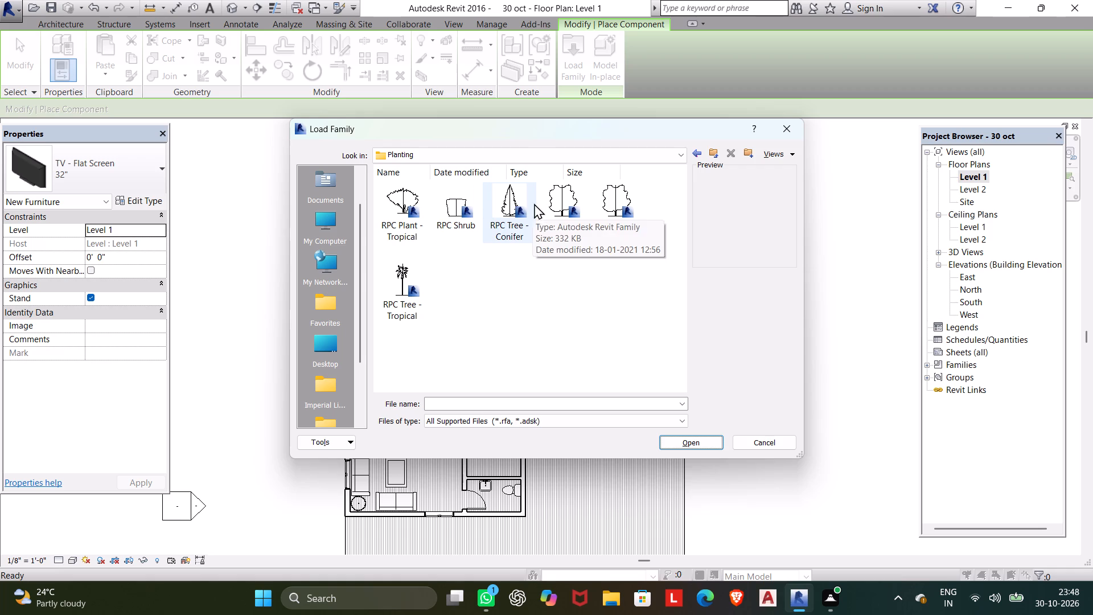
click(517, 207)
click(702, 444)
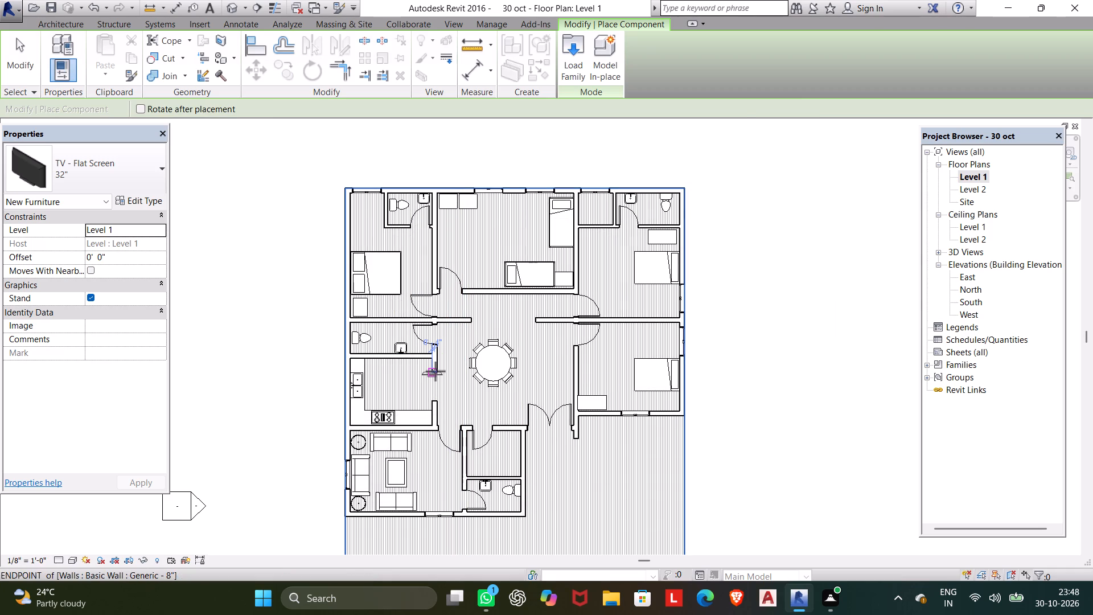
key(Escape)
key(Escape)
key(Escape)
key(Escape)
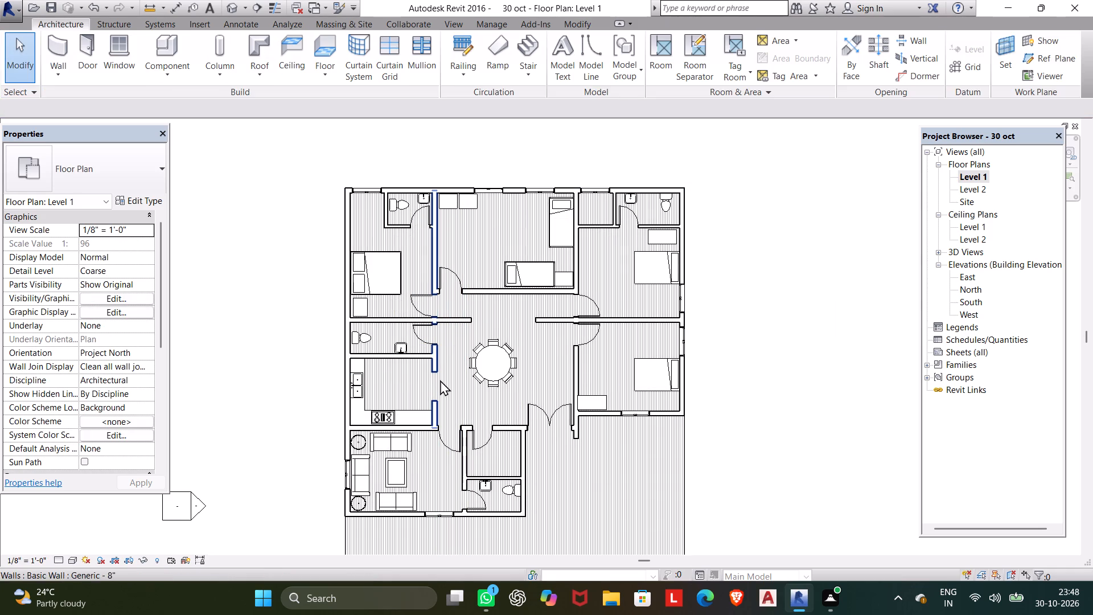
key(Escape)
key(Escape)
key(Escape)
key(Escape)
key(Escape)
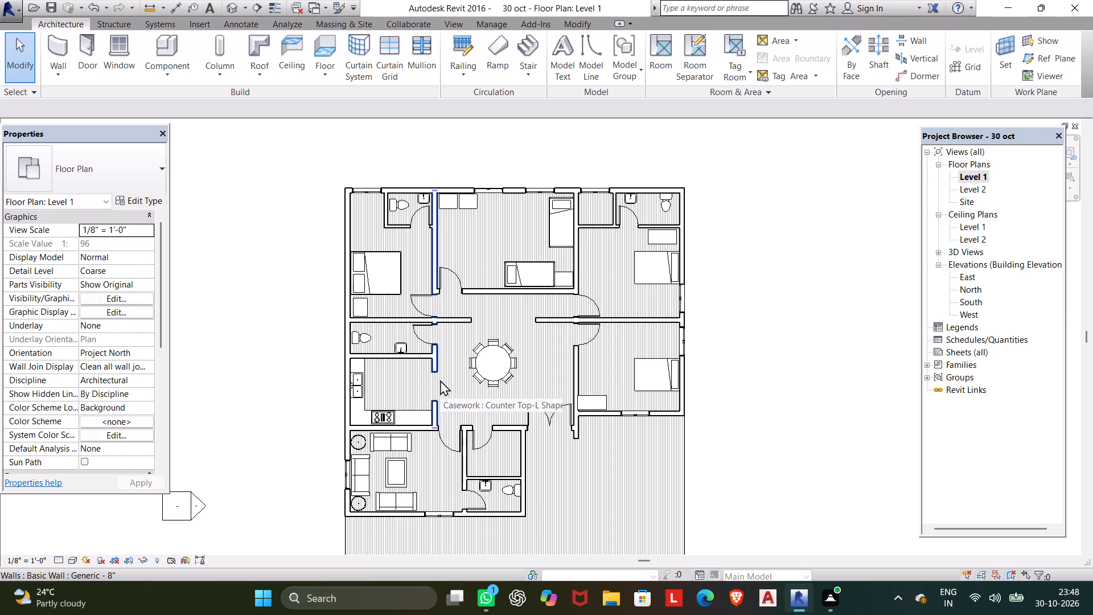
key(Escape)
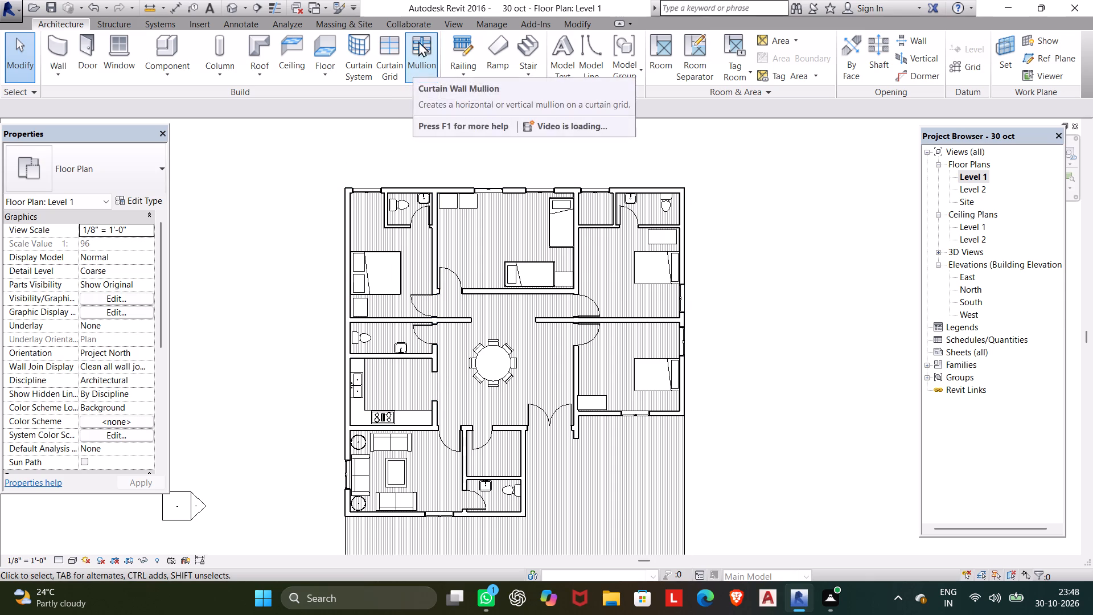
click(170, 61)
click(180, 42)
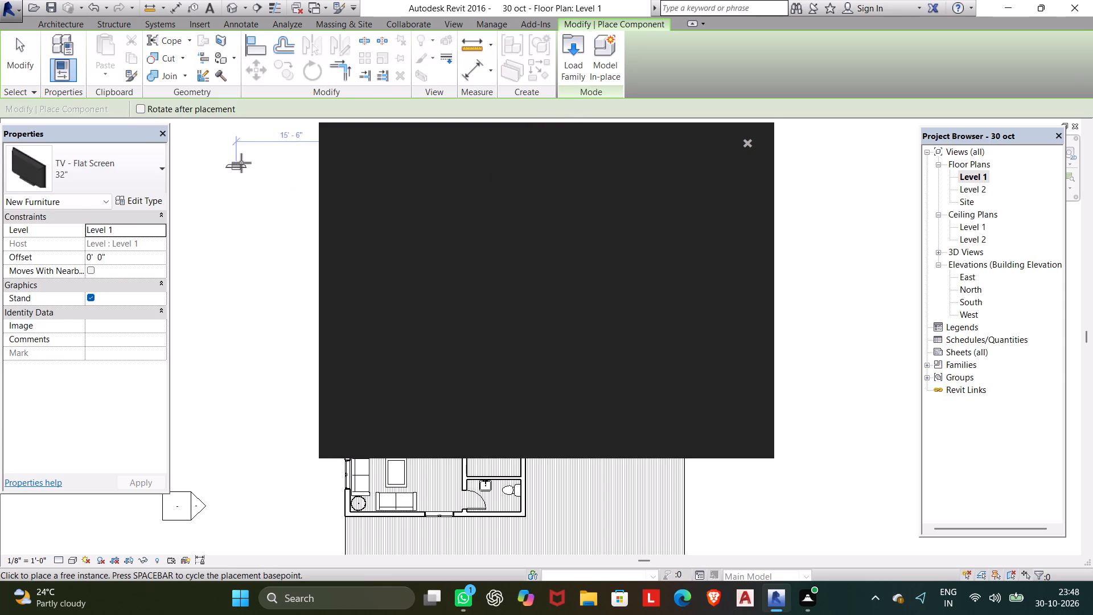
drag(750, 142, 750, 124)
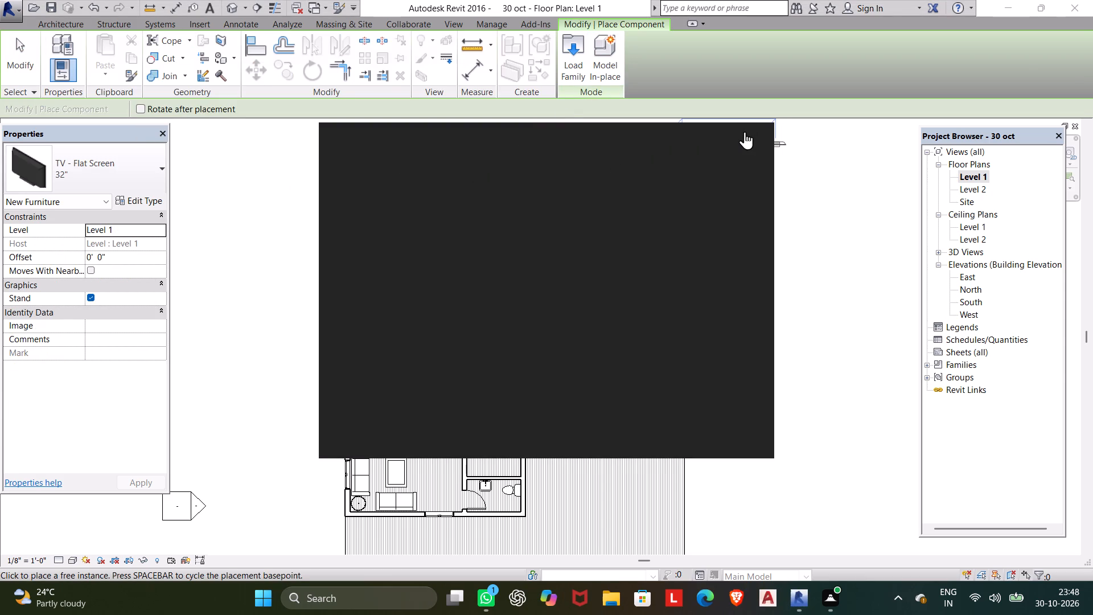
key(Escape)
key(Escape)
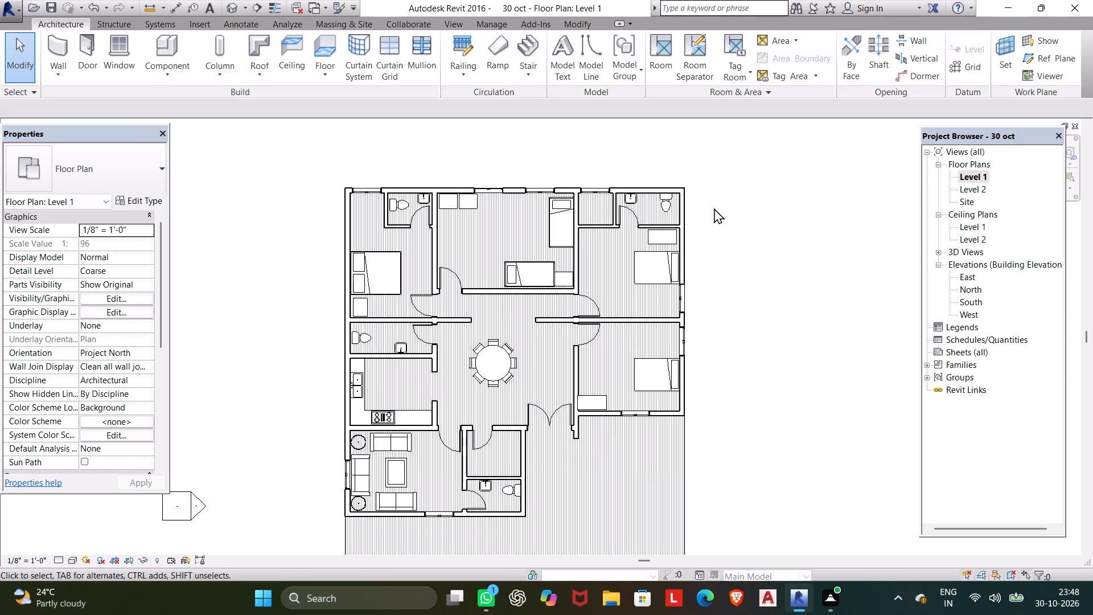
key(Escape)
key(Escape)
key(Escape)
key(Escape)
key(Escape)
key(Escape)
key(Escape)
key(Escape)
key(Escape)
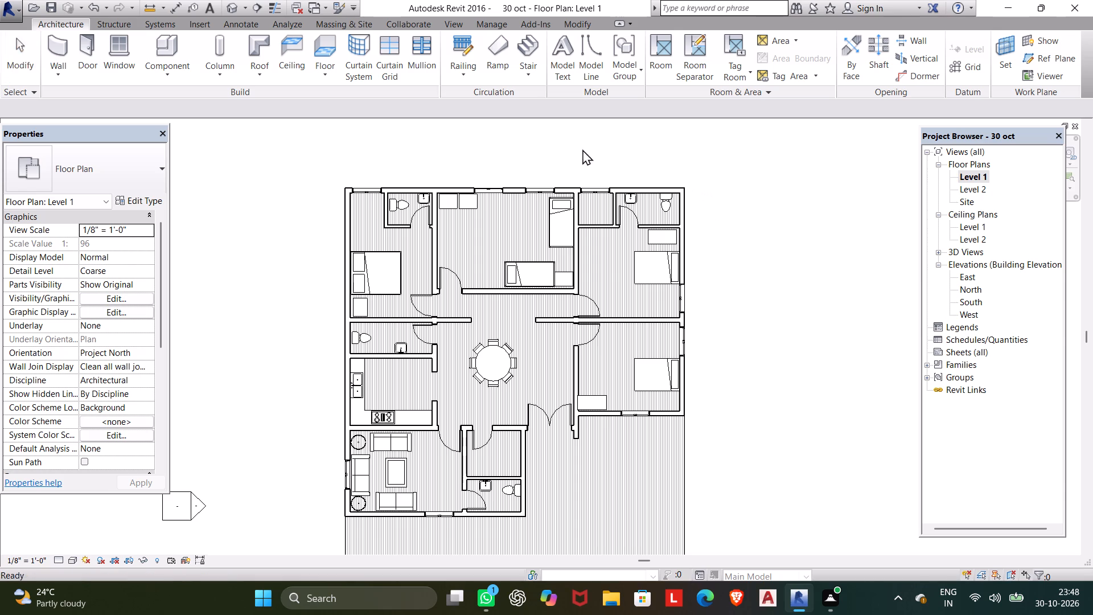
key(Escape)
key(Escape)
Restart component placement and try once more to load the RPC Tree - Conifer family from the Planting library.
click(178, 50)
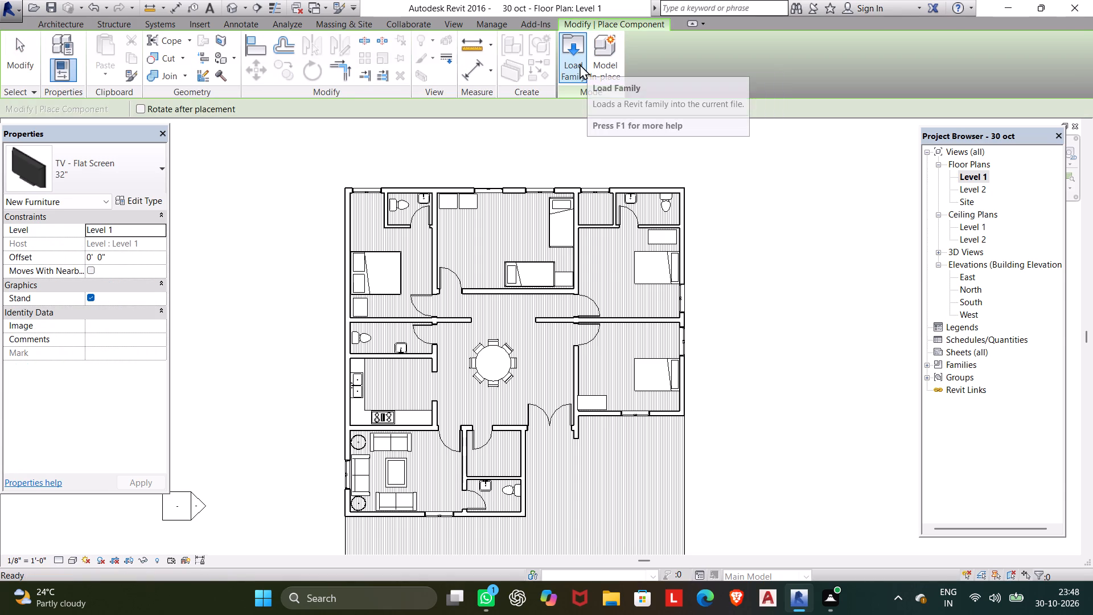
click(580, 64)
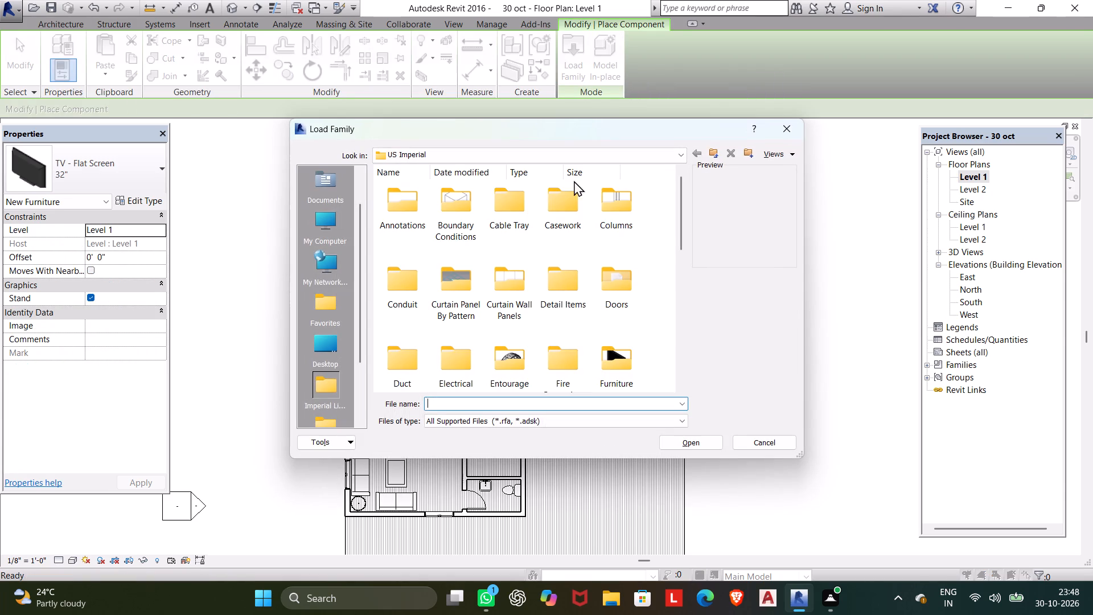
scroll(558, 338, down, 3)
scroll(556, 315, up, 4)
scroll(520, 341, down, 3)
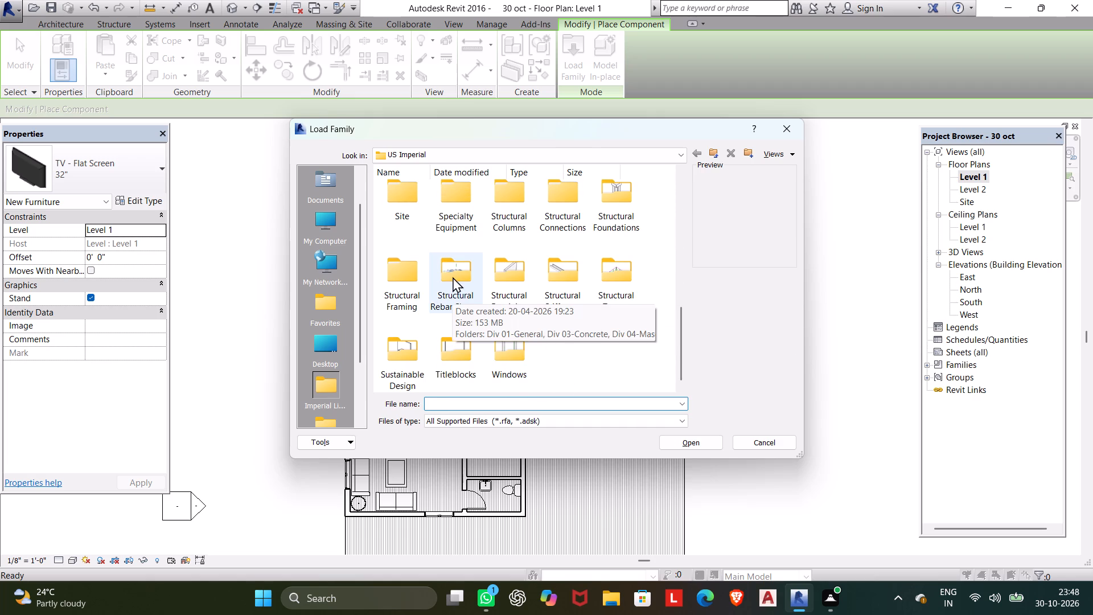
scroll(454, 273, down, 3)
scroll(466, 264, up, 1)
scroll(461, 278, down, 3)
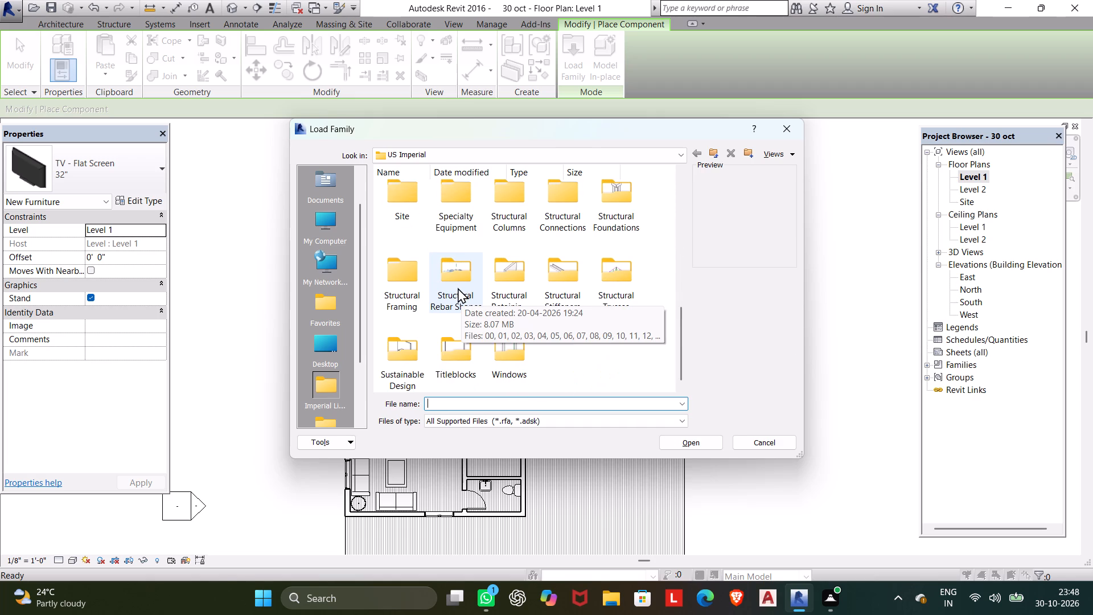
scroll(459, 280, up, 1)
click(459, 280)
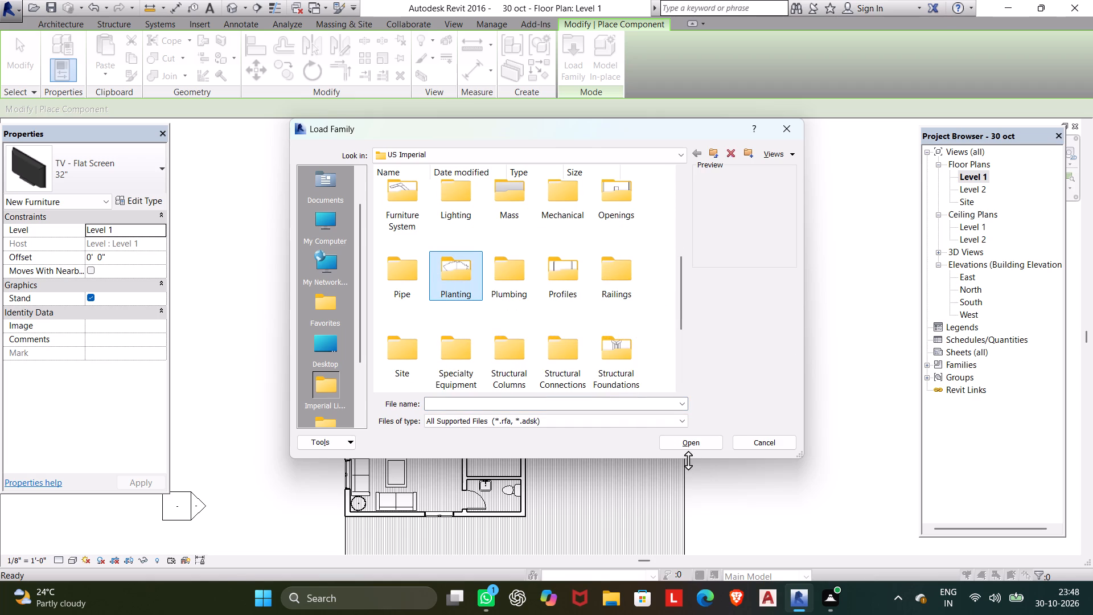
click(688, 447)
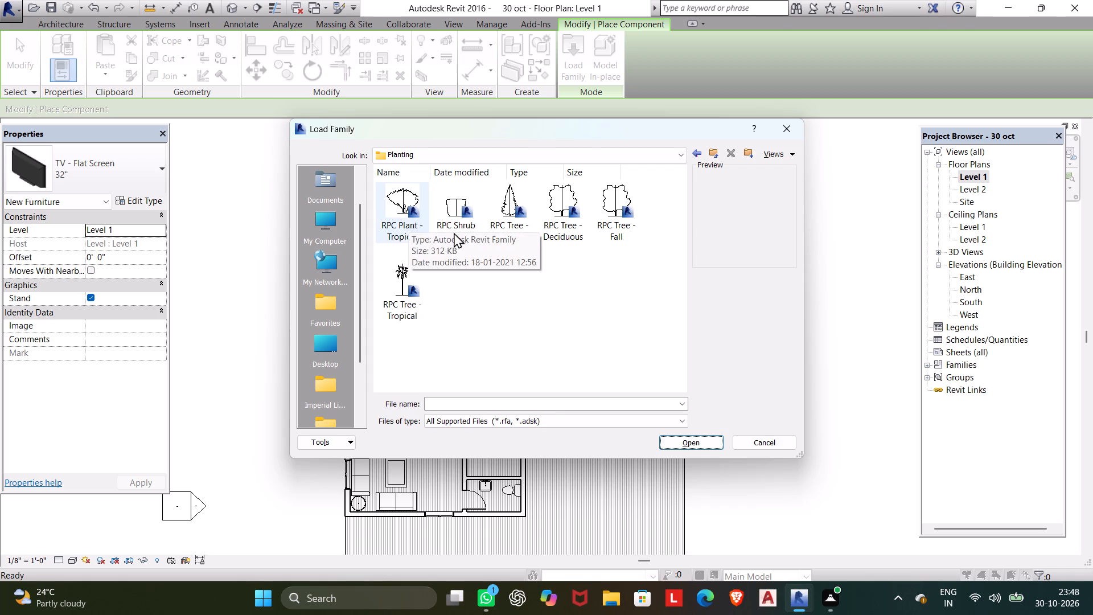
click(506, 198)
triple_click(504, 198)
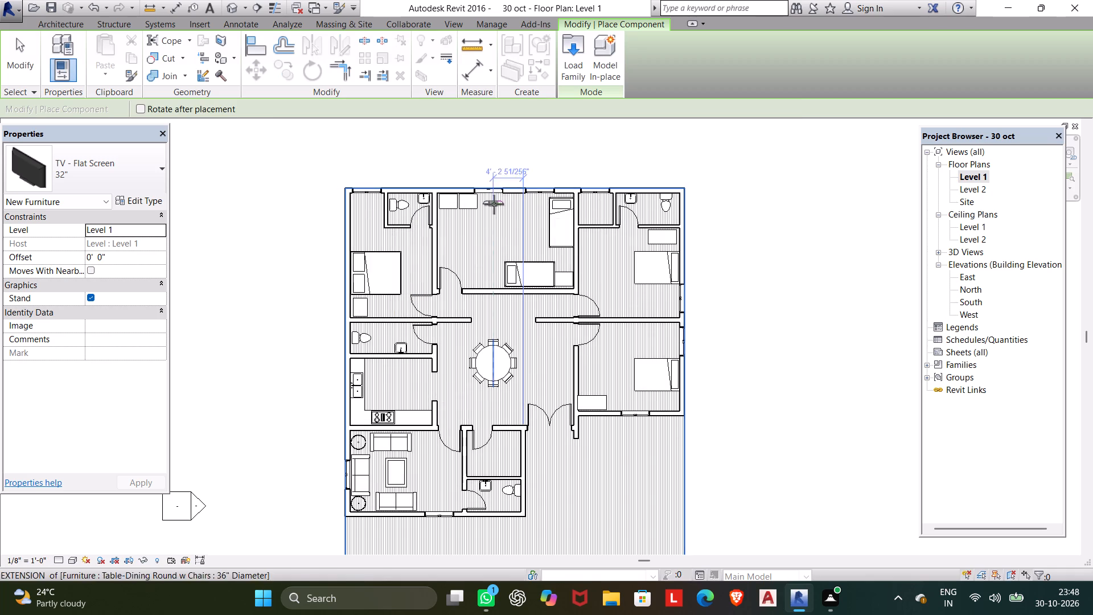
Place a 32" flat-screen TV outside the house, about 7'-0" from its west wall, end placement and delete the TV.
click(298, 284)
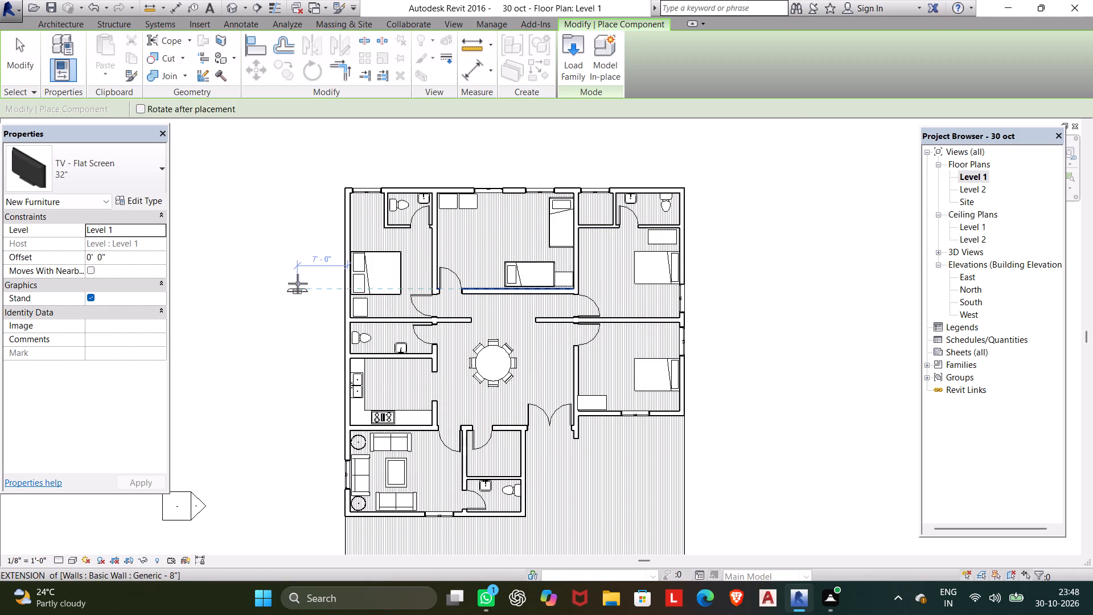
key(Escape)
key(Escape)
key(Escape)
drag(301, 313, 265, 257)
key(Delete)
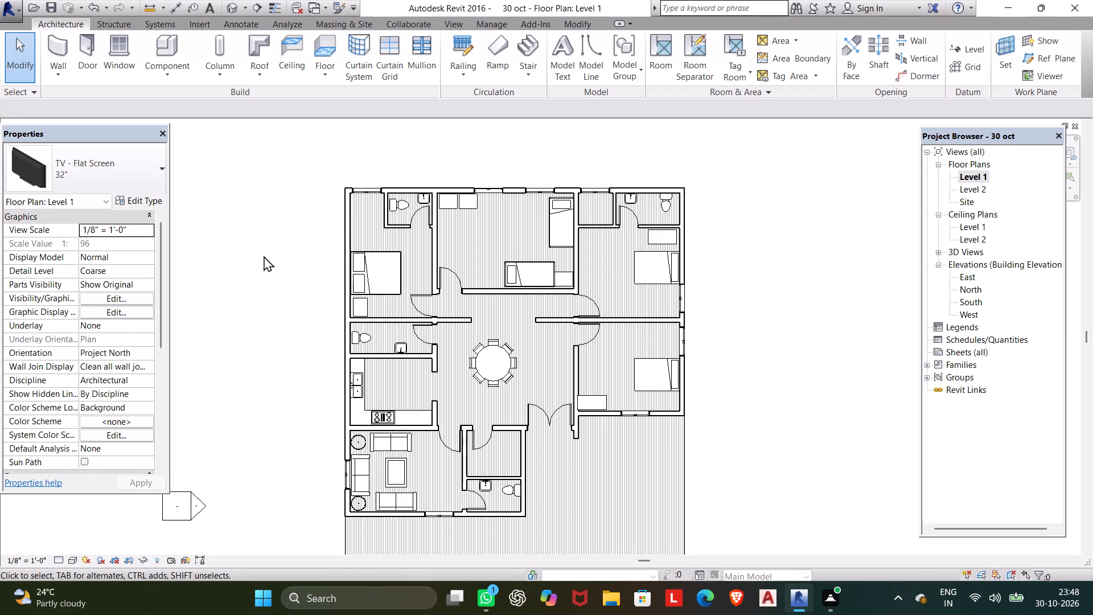
Start placing a component and choose the RPC Tree - Conifer type Colorado Spruce - 13'.
click(171, 79)
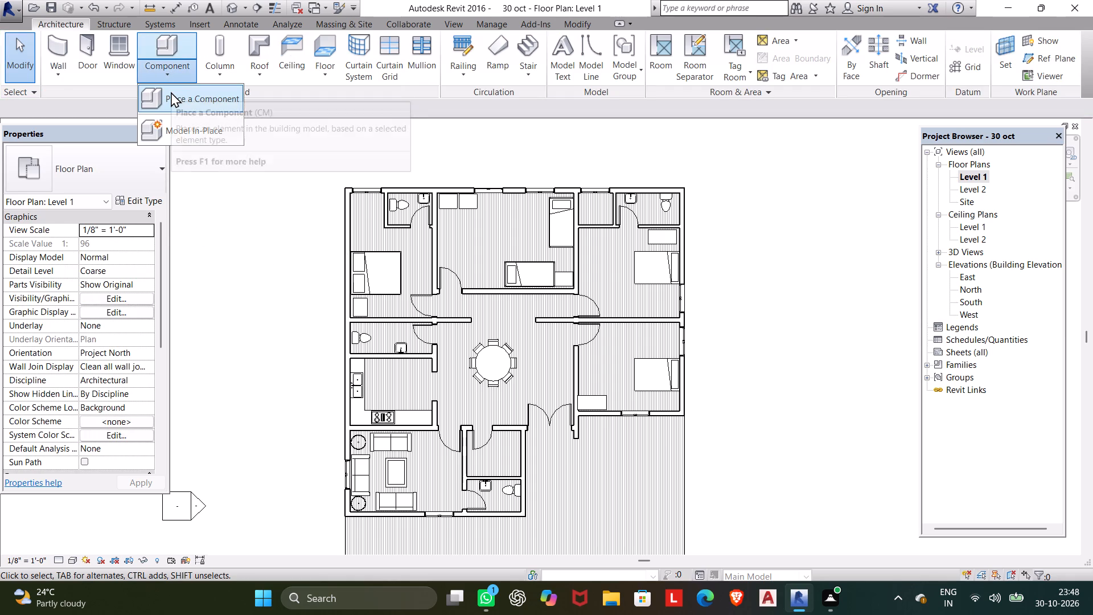
click(171, 92)
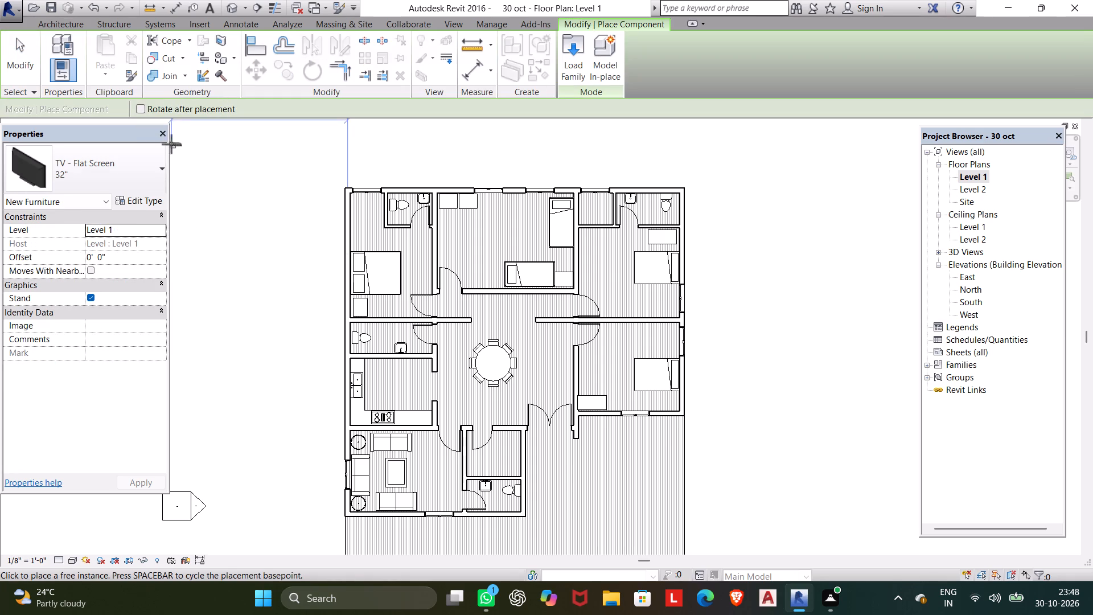
click(162, 170)
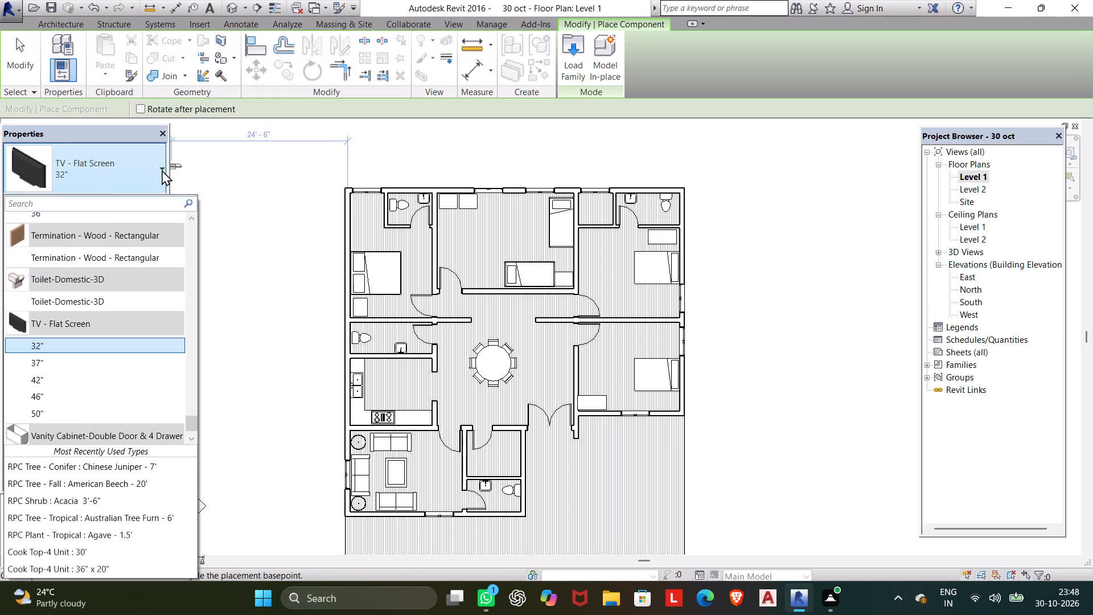
scroll(122, 292, up, 4)
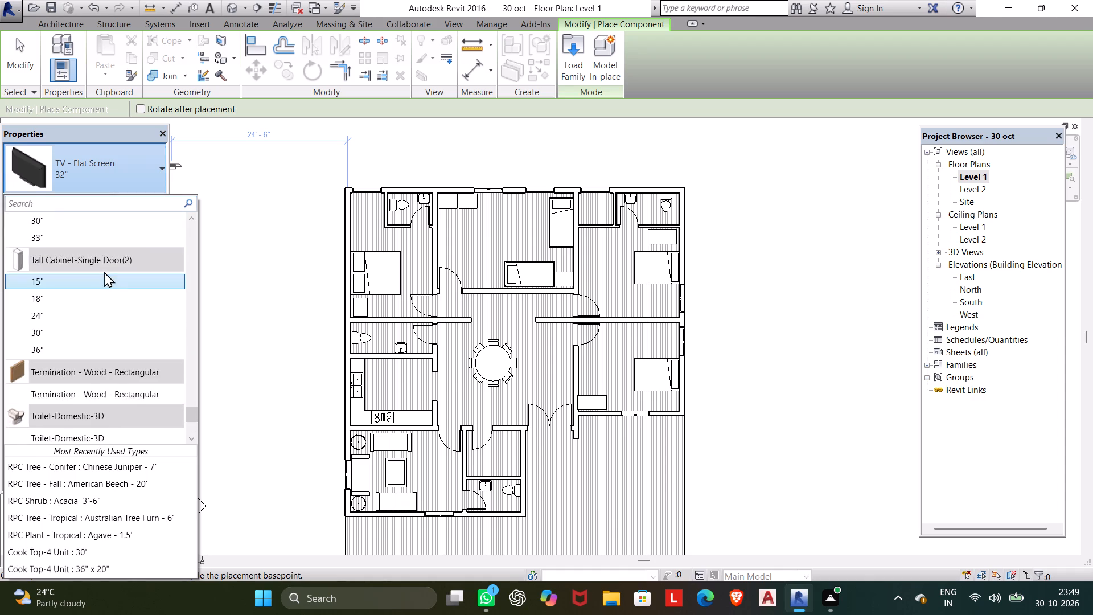
scroll(102, 265, up, 11)
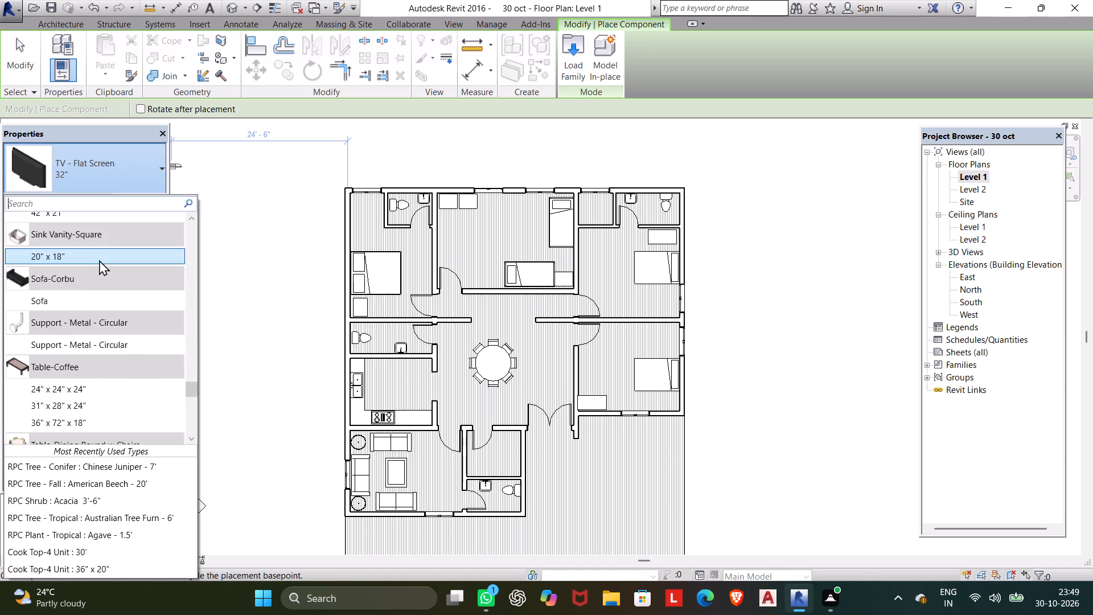
scroll(99, 260, up, 7)
scroll(99, 260, down, 6)
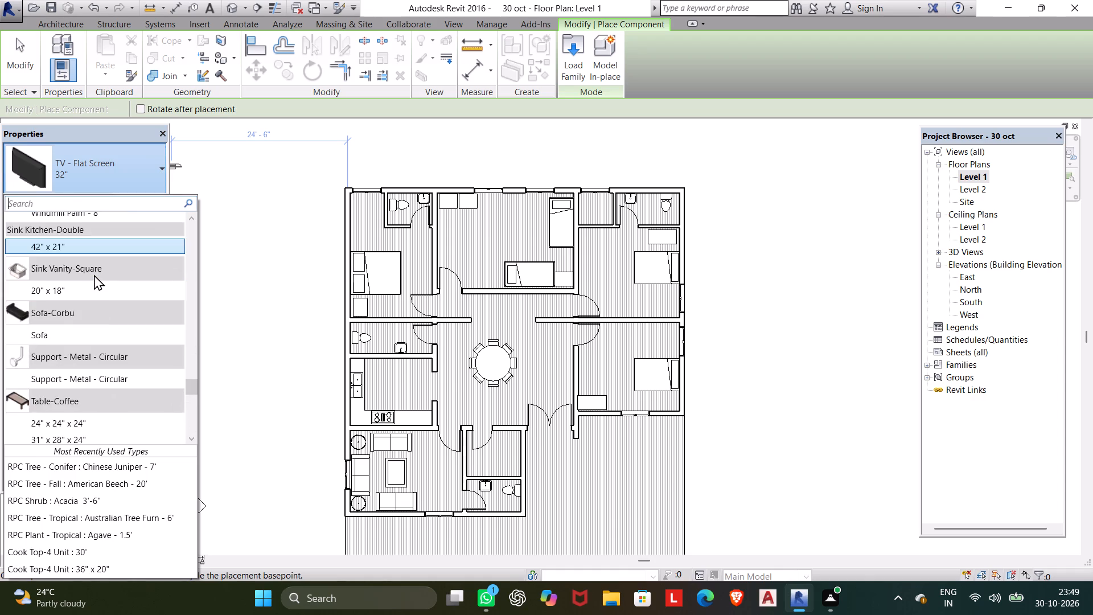
scroll(94, 274, down, 1)
scroll(94, 274, up, 5)
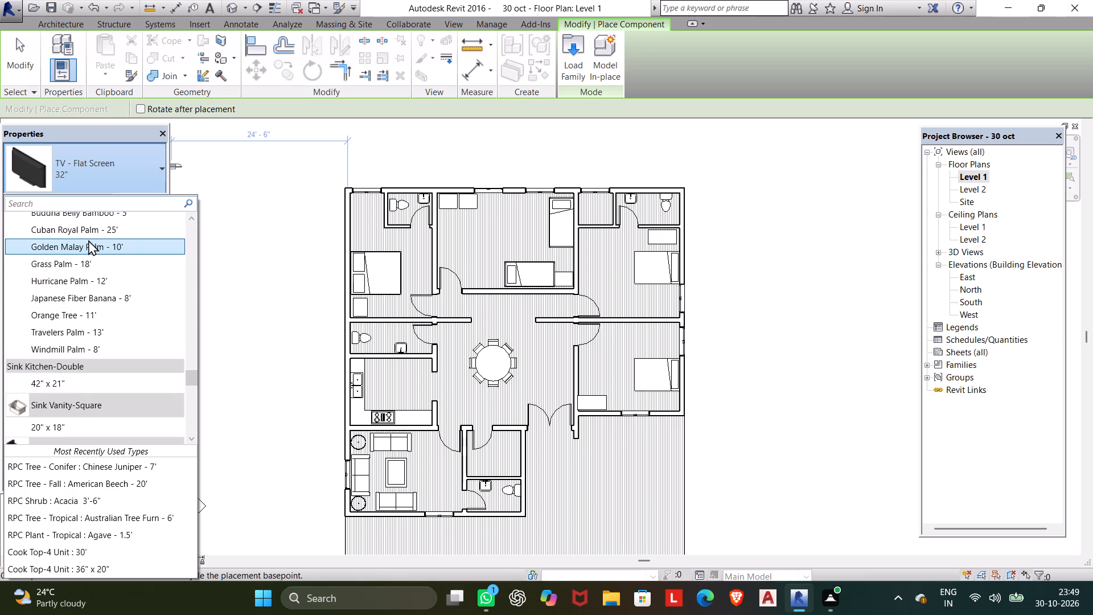
scroll(94, 229, up, 5)
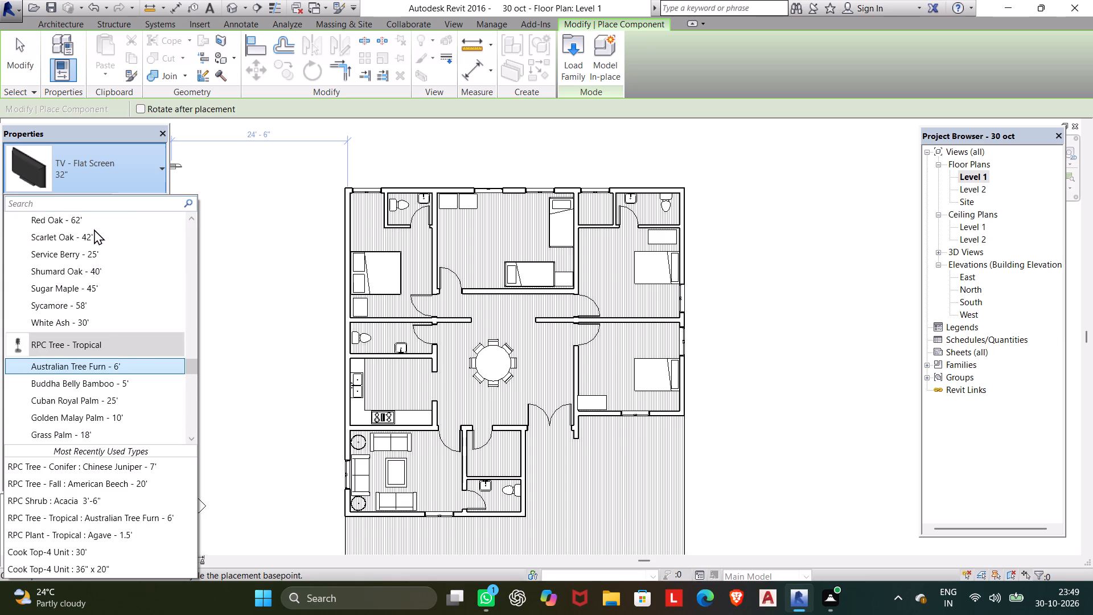
scroll(94, 229, up, 6)
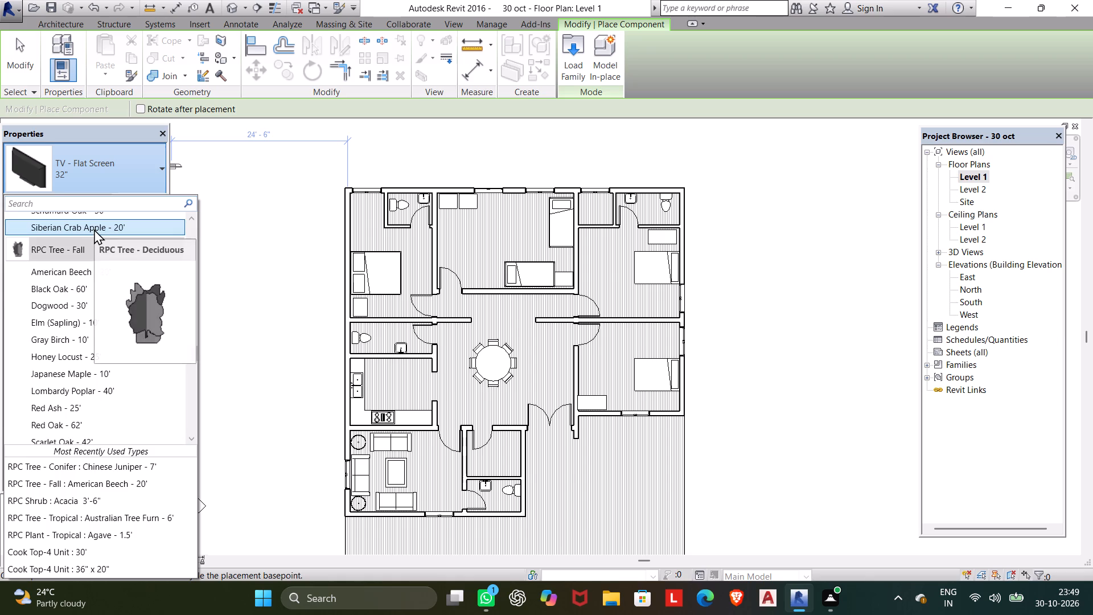
scroll(93, 237, up, 7)
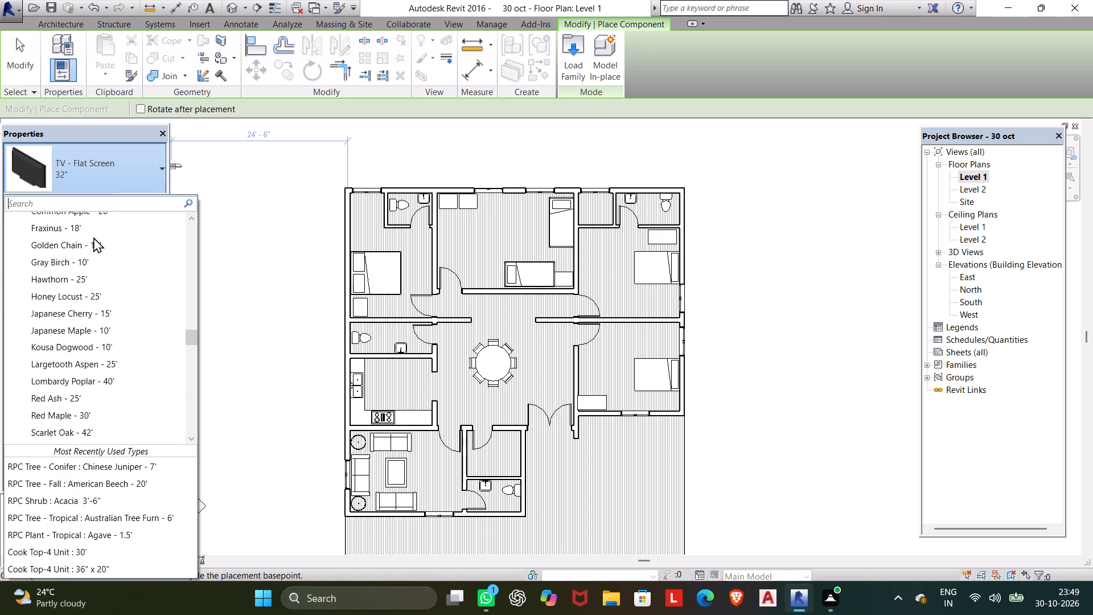
scroll(41, 223, up, 3)
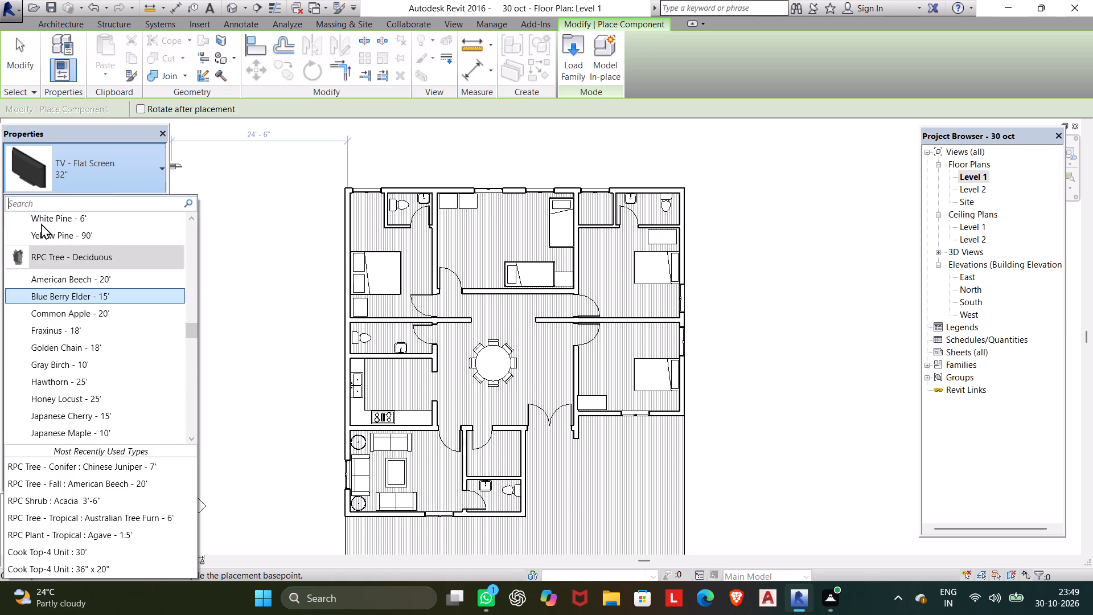
scroll(41, 223, up, 3)
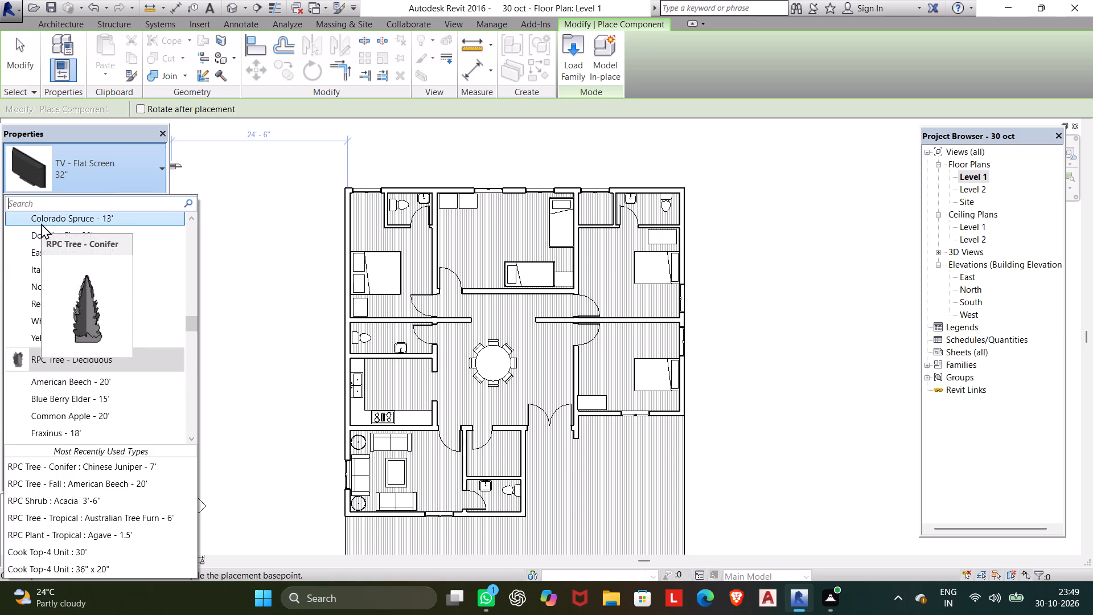
click(41, 223)
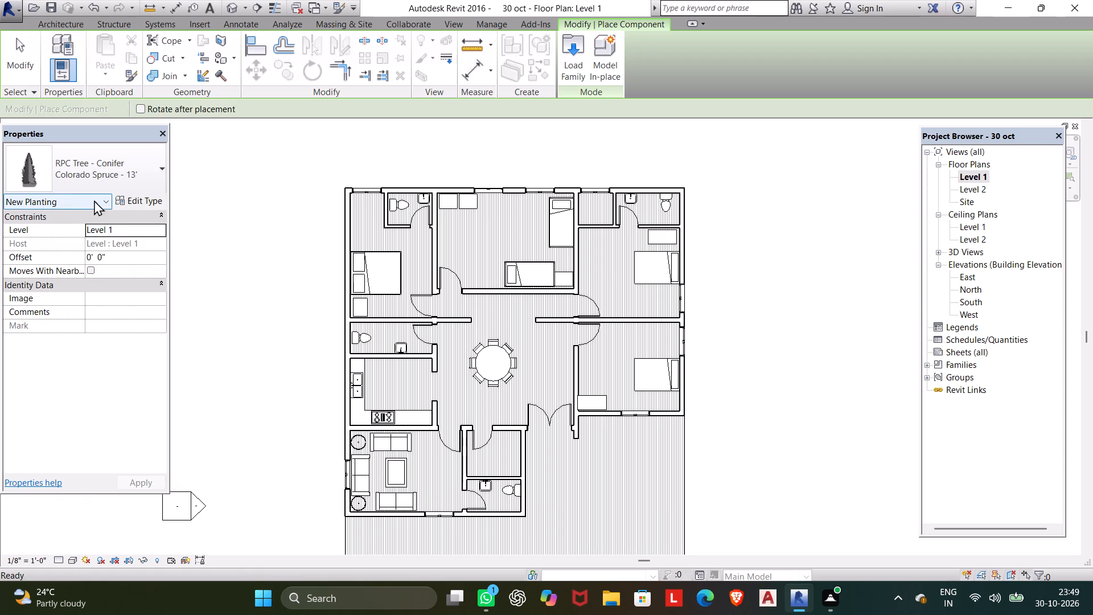
Set the Colorado Spruce type's height to 3' in its type properties.
click(132, 203)
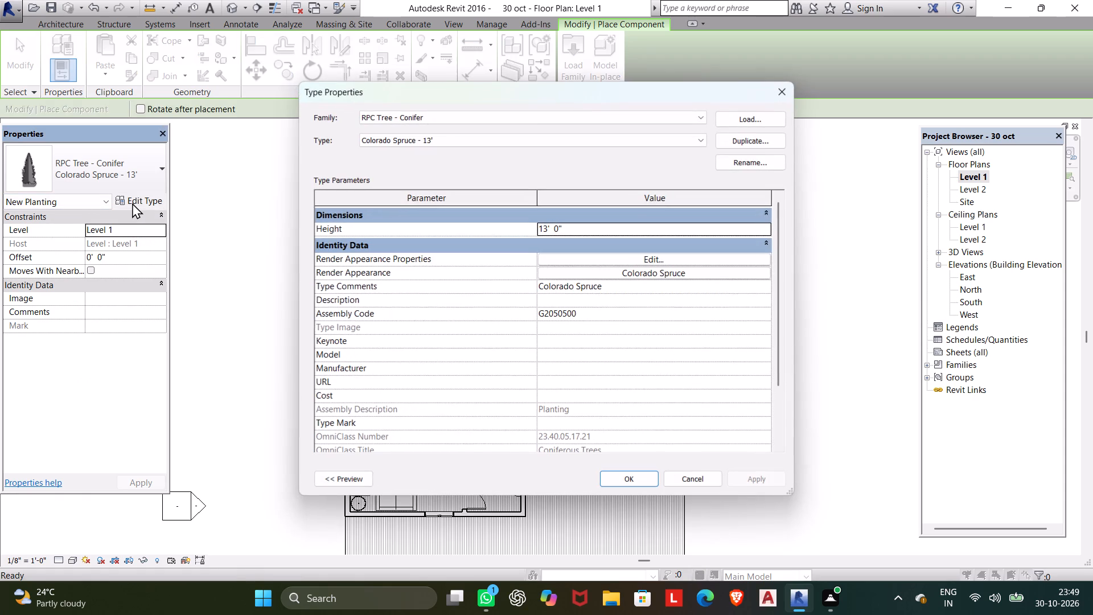
click(577, 228)
drag(577, 228, 509, 238)
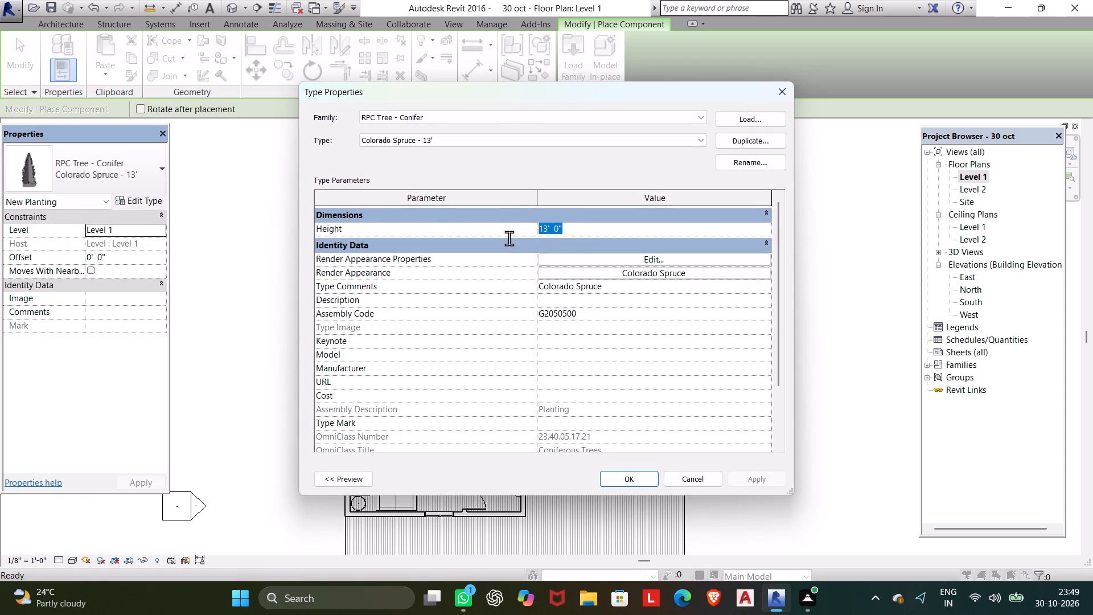
drag(509, 238, 503, 237)
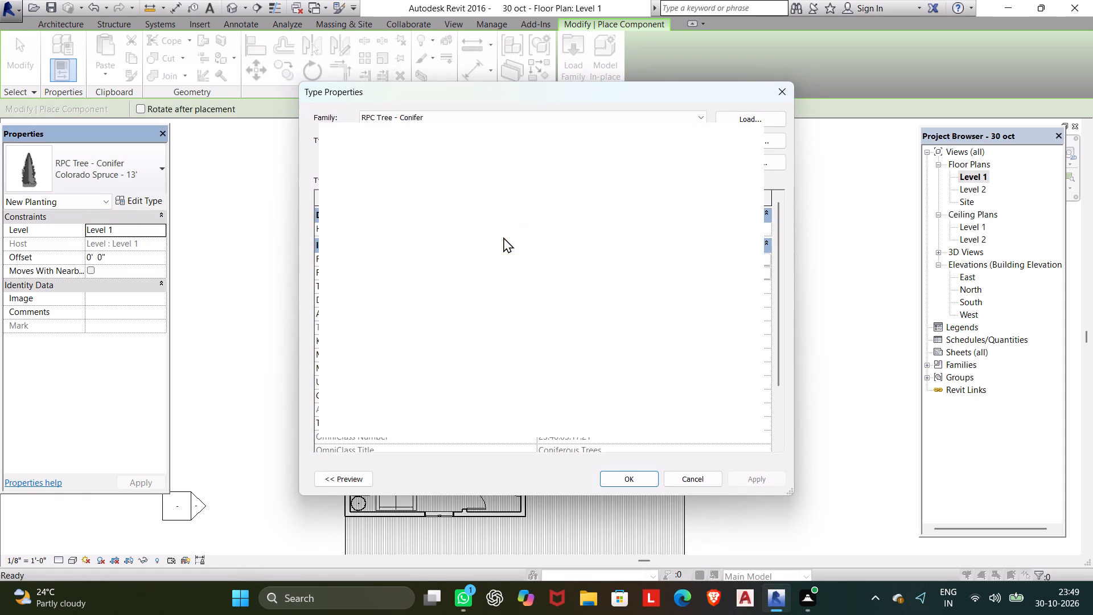
text(3')
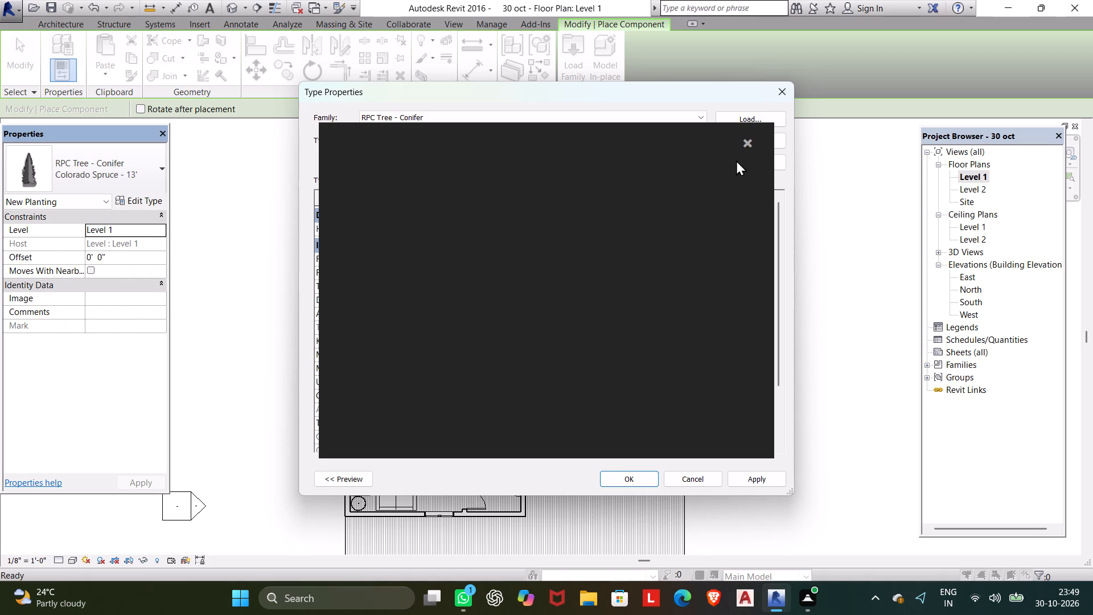
click(743, 141)
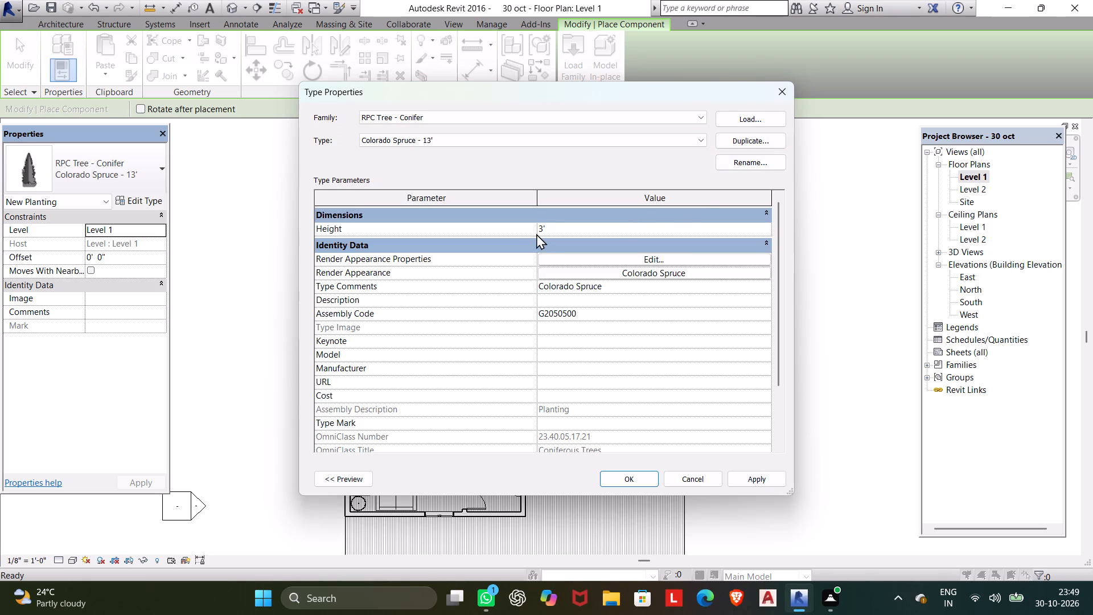
click(621, 479)
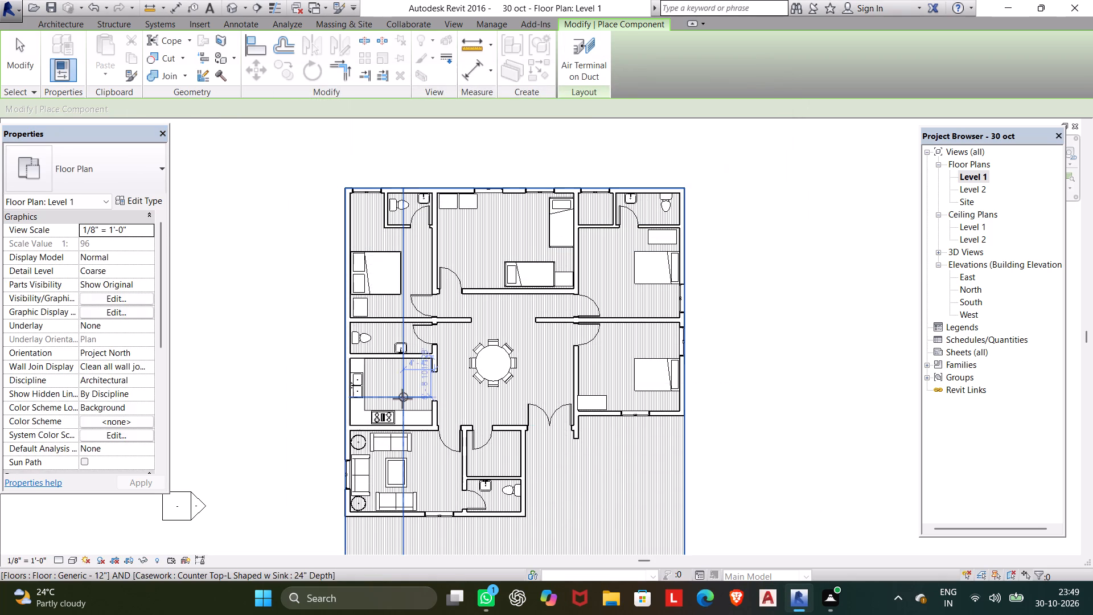
Place two Colorado Spruce trees inside the northwest bedroom, one near each end of its north window.
scroll(397, 399, up, 4)
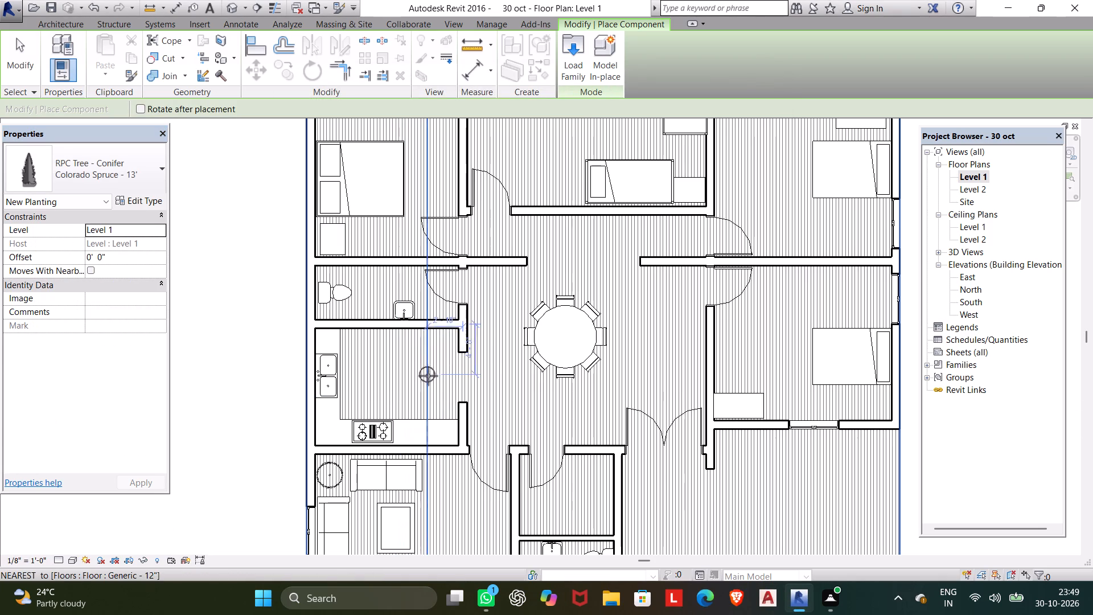
middle_drag(509, 462, 514, 591)
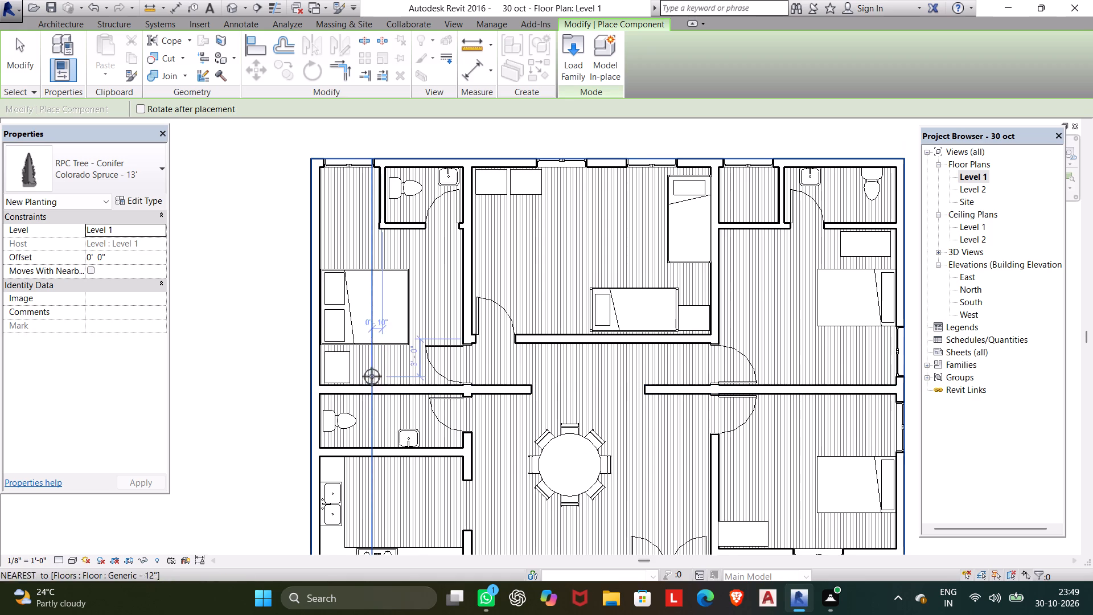
scroll(321, 208, up, 4)
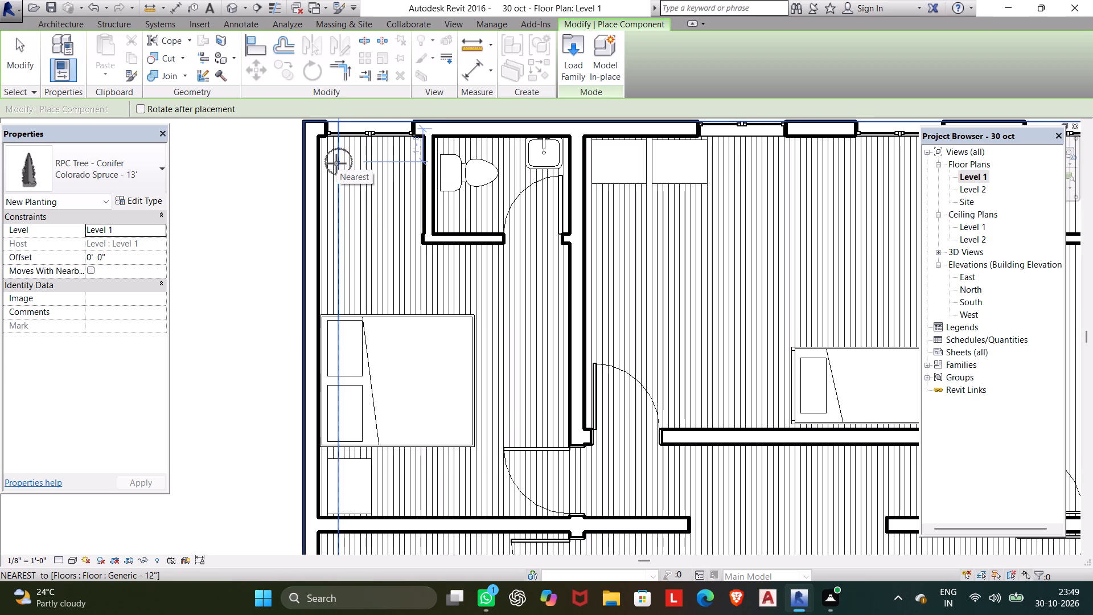
click(332, 163)
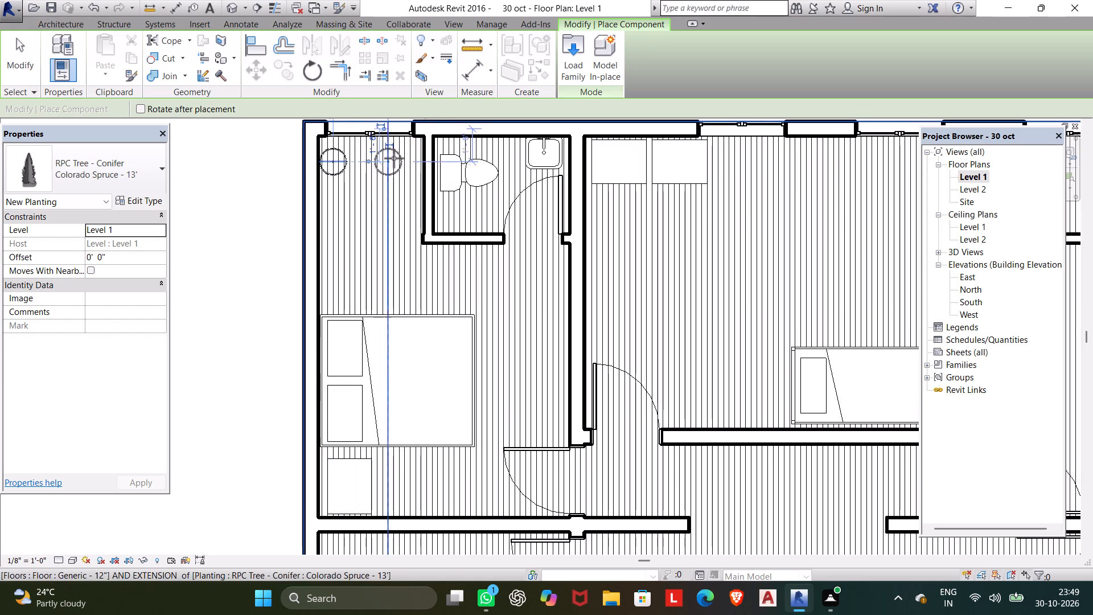
click(406, 157)
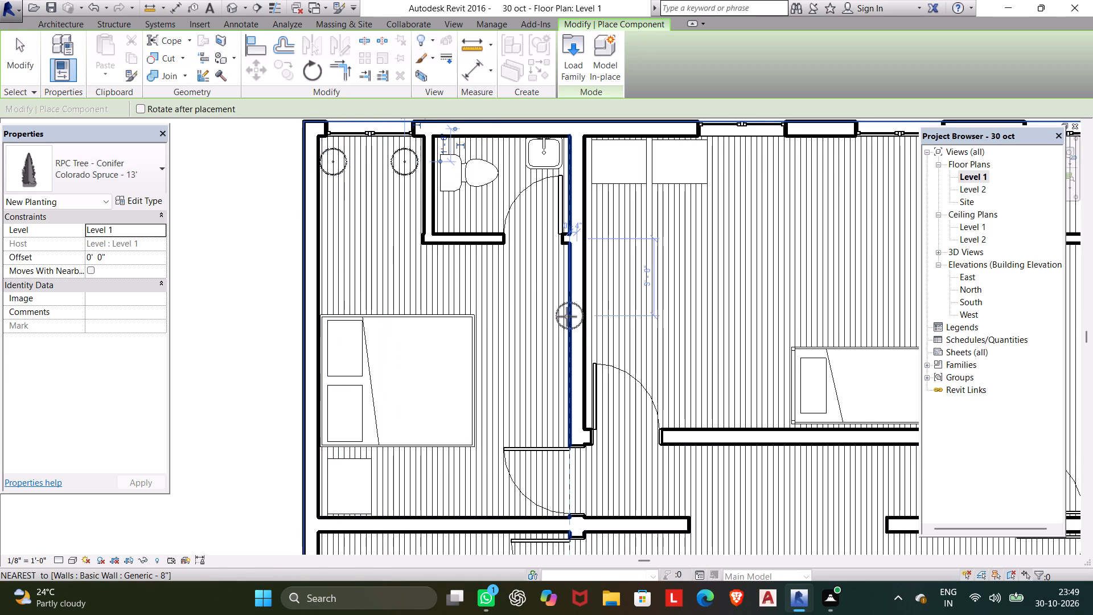
Place two Colorado Spruce trees below the north window of the small room beside the northeast bathroom, one near each side wall.
middle_drag(569, 315, 473, 374)
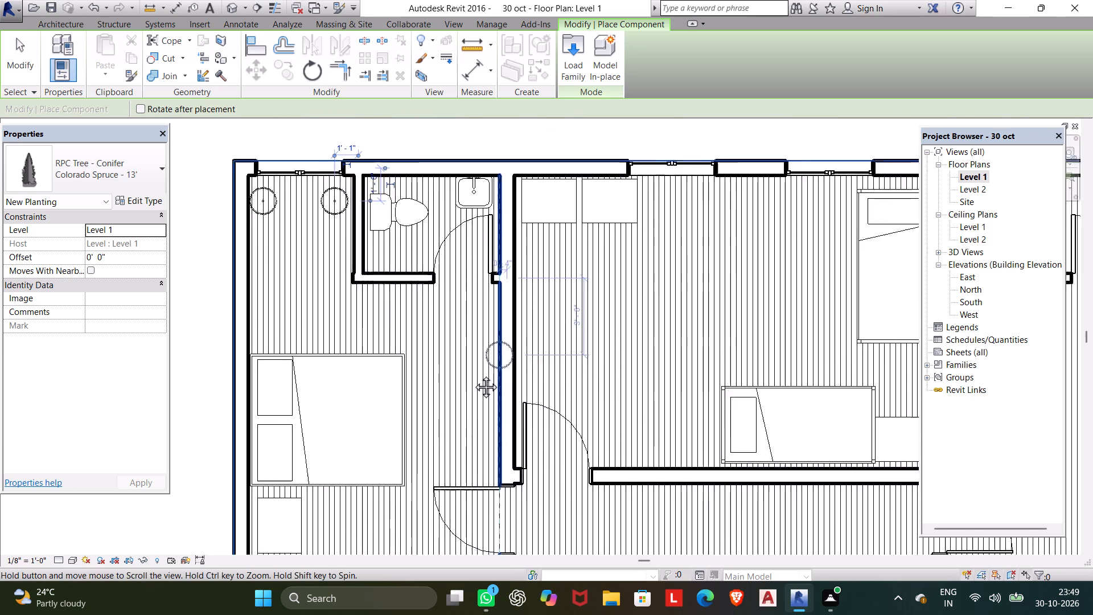
middle_drag(473, 374, 450, 407)
middle_drag(631, 349, 552, 254)
middle_drag(550, 257, 531, 350)
scroll(564, 310, down, 2)
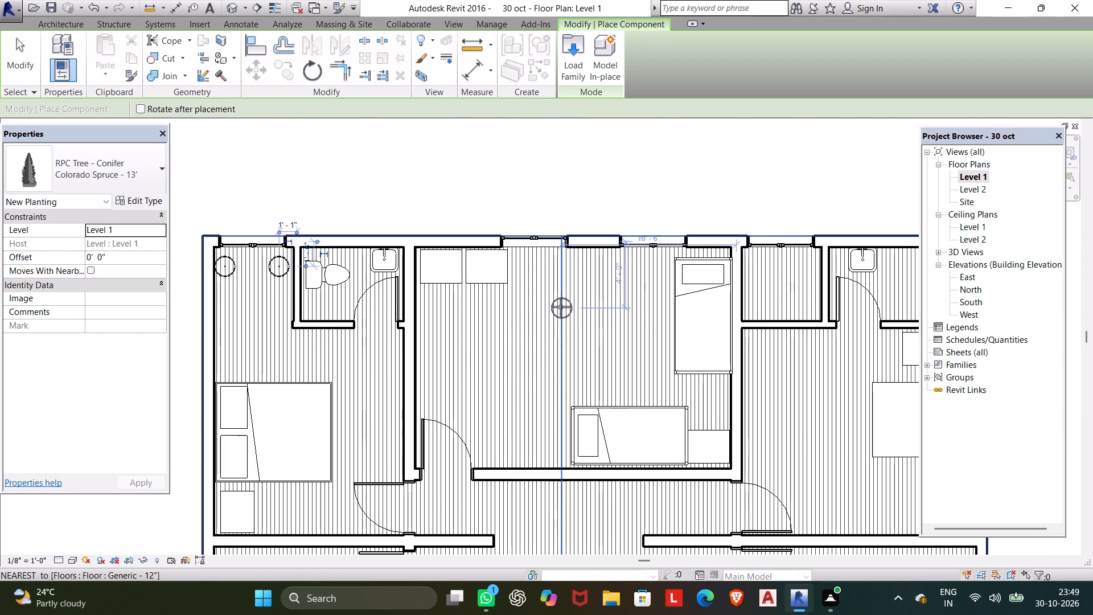
scroll(550, 338, down, 1)
middle_drag(551, 334, 606, 175)
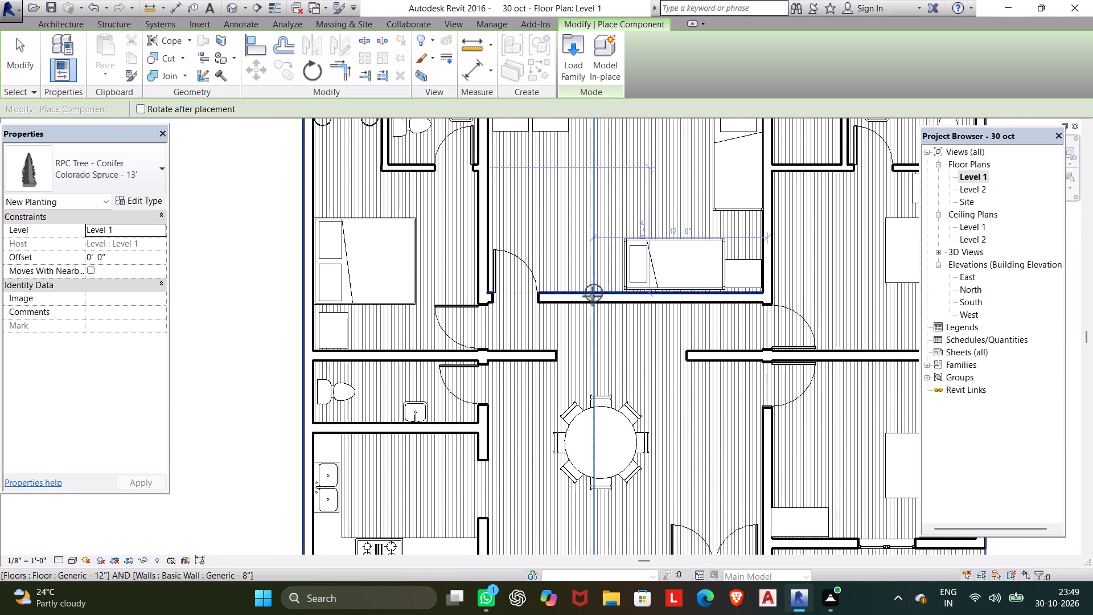
scroll(593, 324, down, 3)
middle_drag(598, 322, 629, 208)
middle_drag(599, 356, 598, 363)
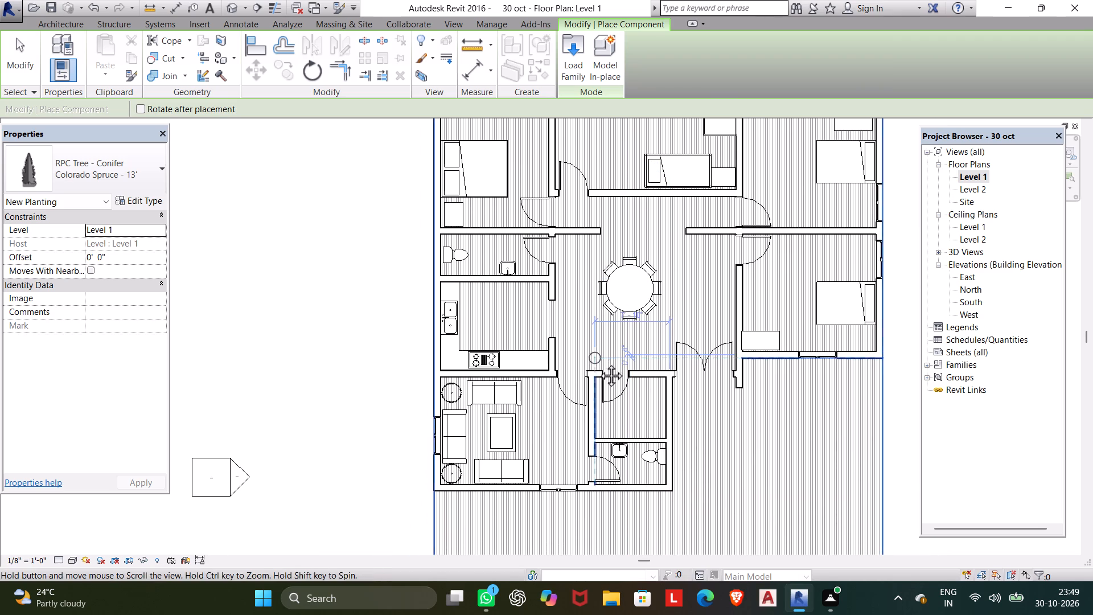
middle_drag(598, 363, 497, 518)
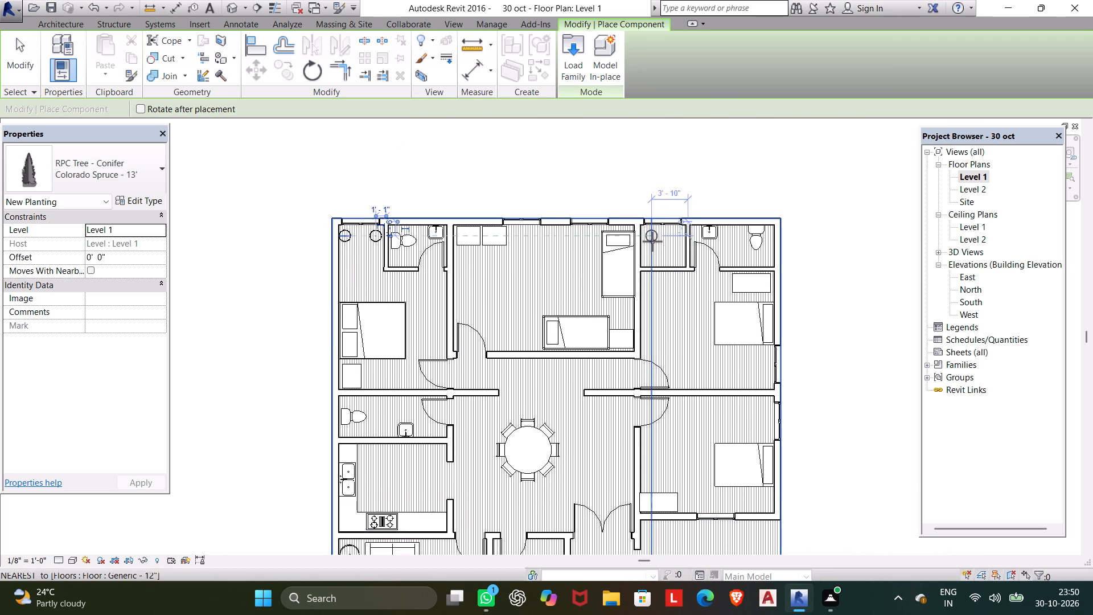
scroll(652, 241, up, 10)
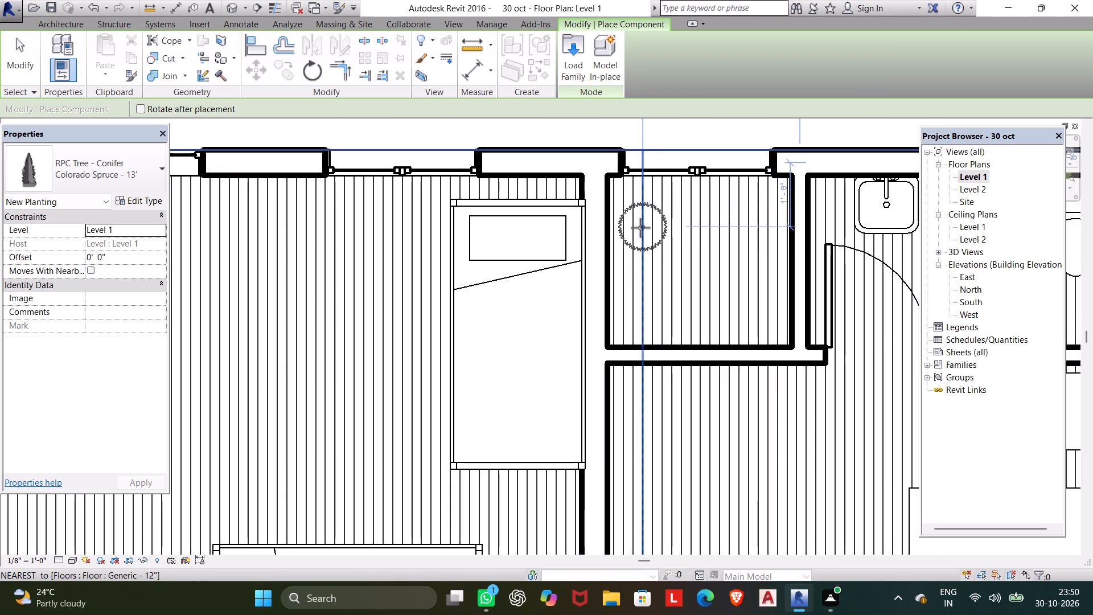
click(638, 216)
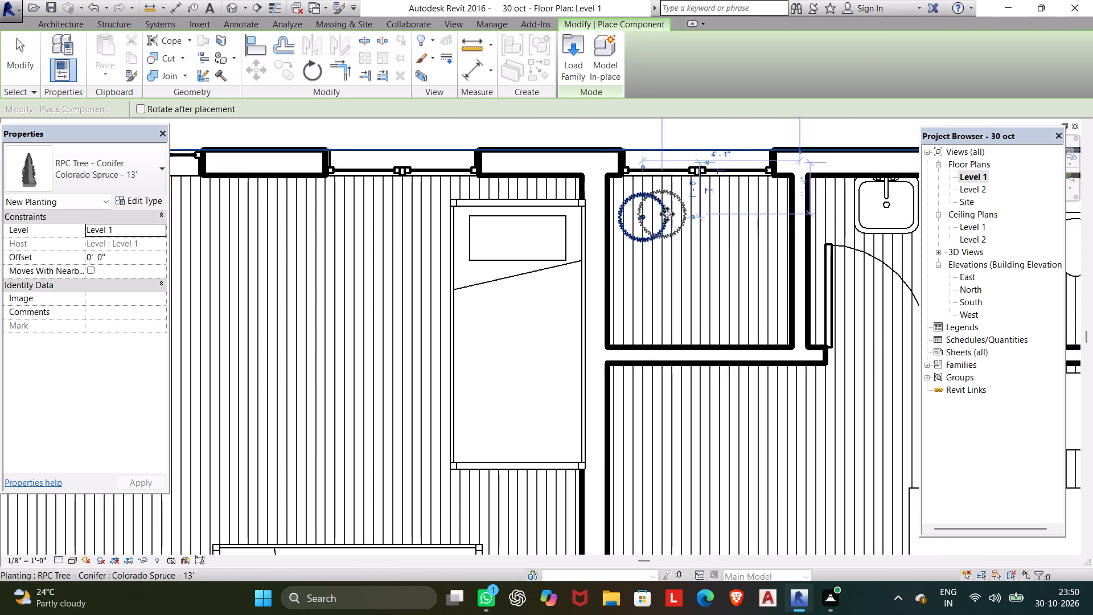
click(759, 204)
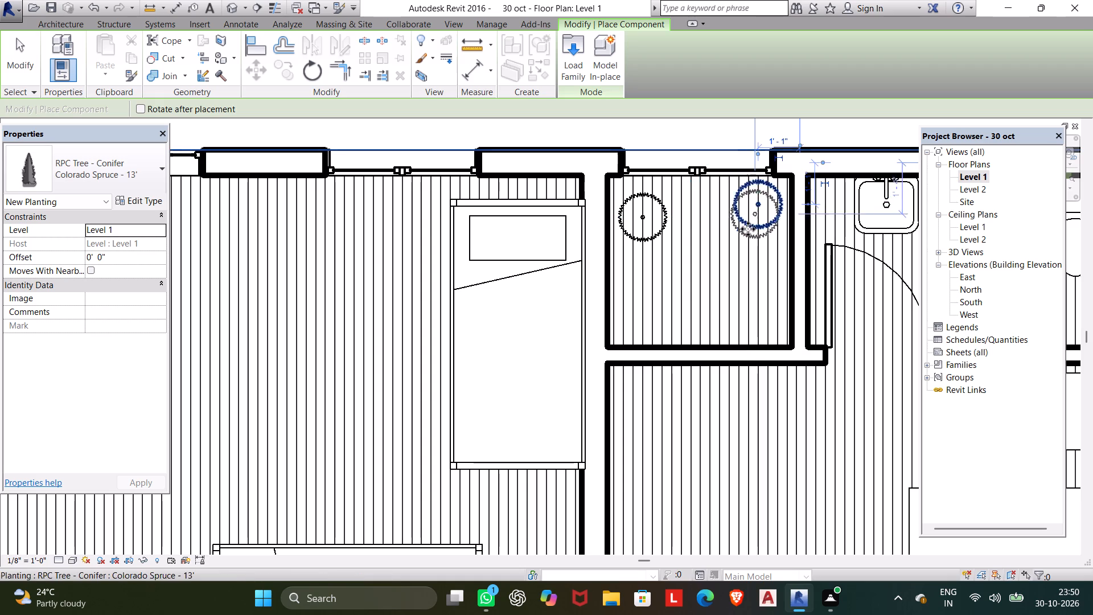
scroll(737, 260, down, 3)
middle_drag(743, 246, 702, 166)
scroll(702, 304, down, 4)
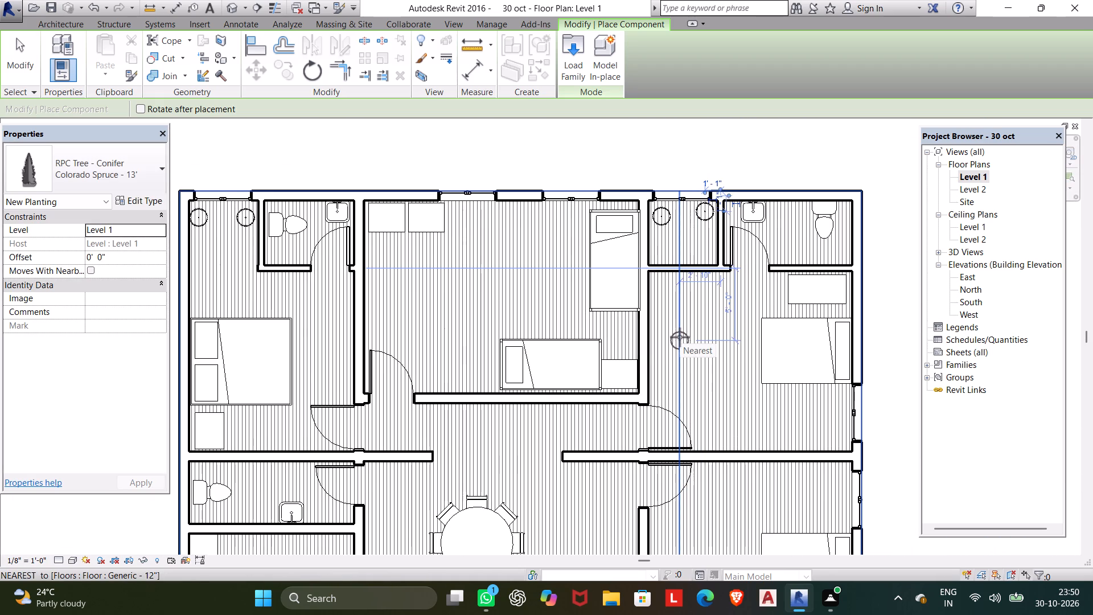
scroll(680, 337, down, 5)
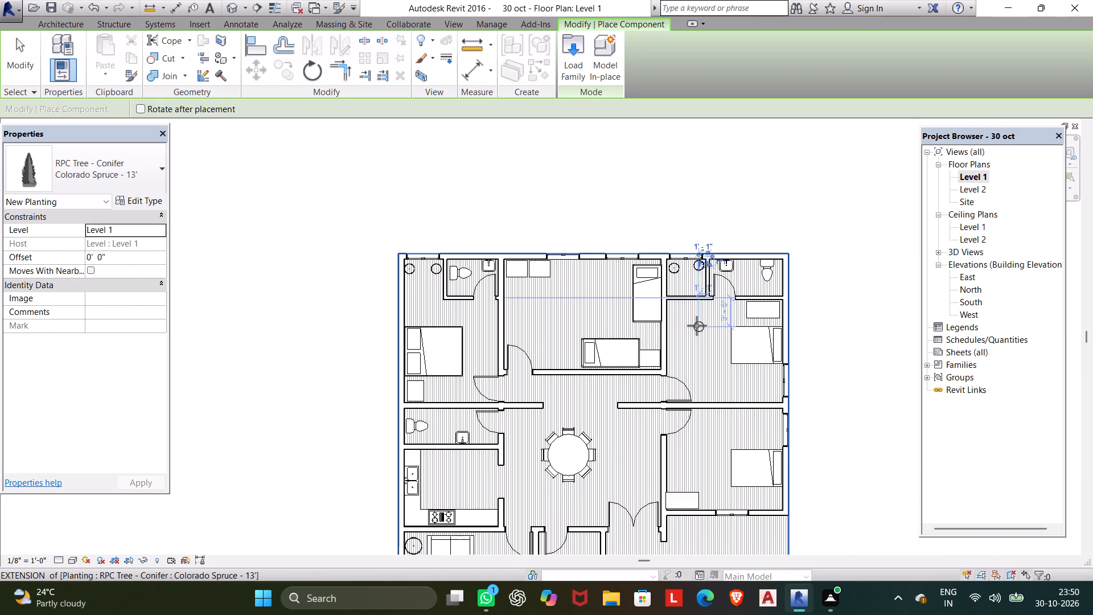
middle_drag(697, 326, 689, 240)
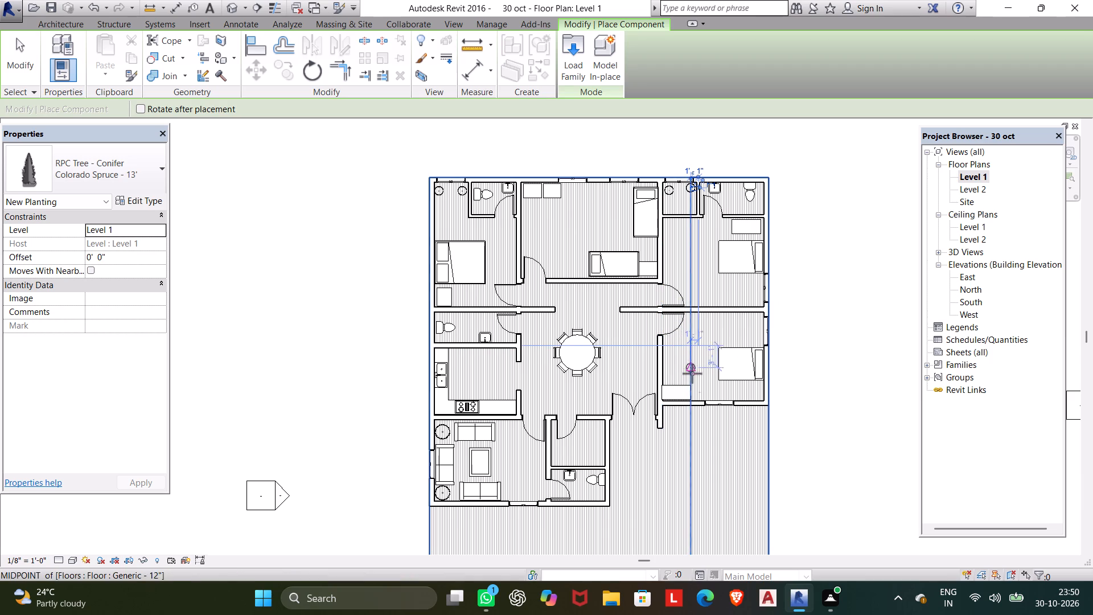
Place two Colorado Spruce trees in the southeast bedroom, one in its southeast corner and one in its northeast corner by the window.
scroll(755, 395, up, 10)
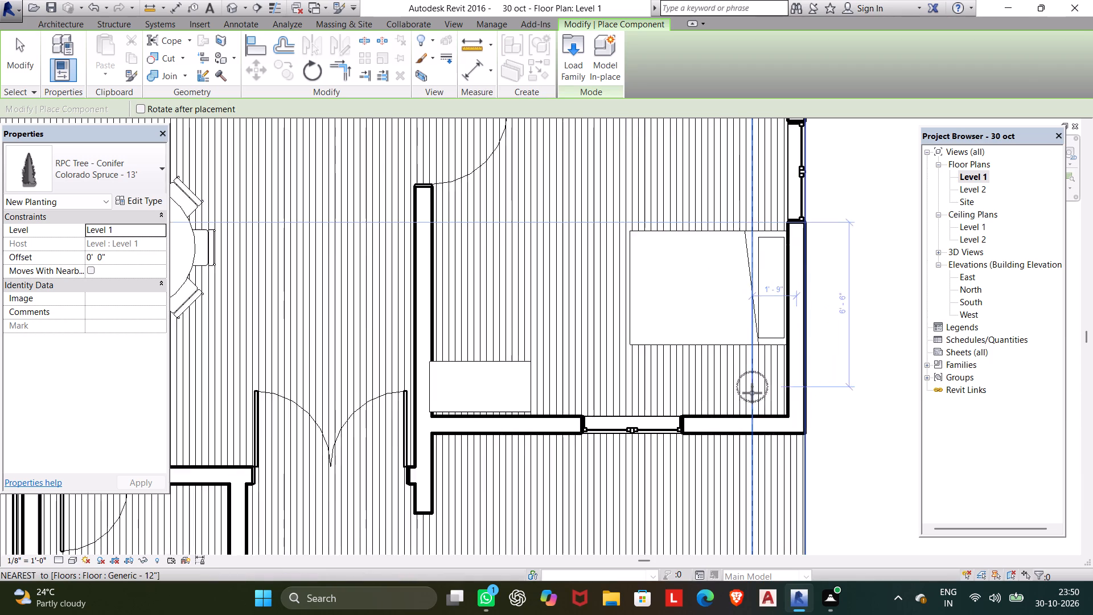
click(752, 393)
scroll(754, 388, down, 3)
middle_drag(757, 395, 739, 493)
scroll(739, 493, up, 1)
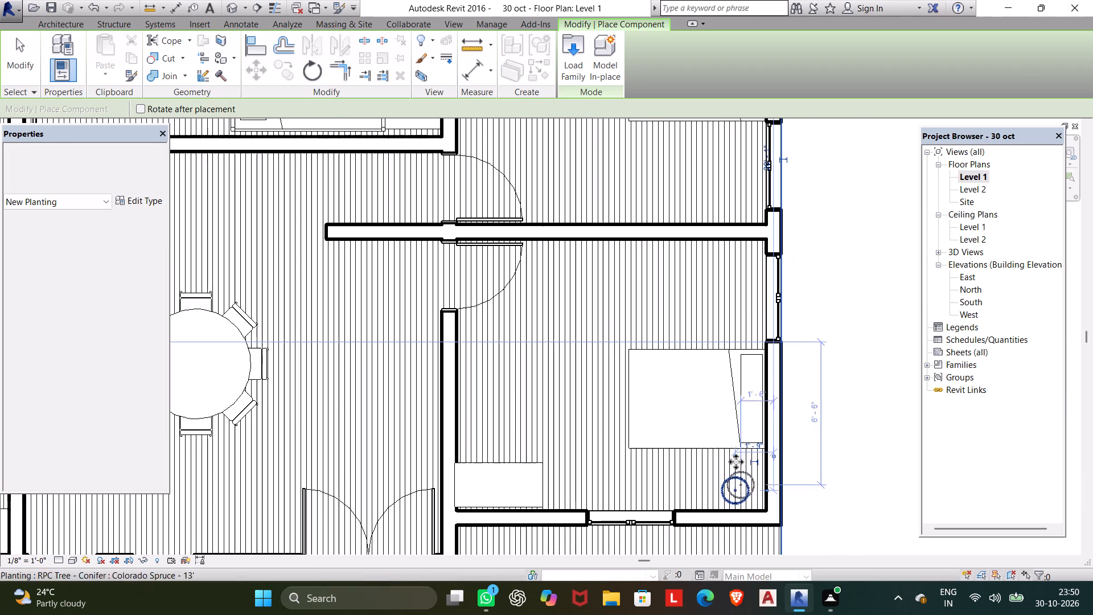
click(743, 262)
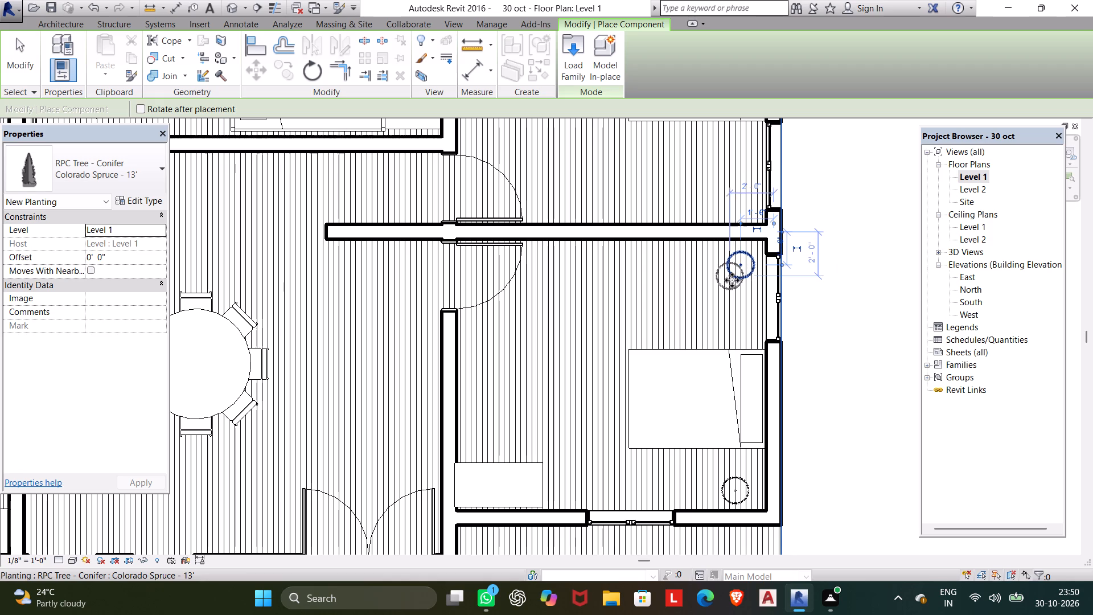
Place one Colorado Spruce tree in the northeast bedroom's southeast corner beside the east window, and end the component placement.
scroll(731, 280, down, 4)
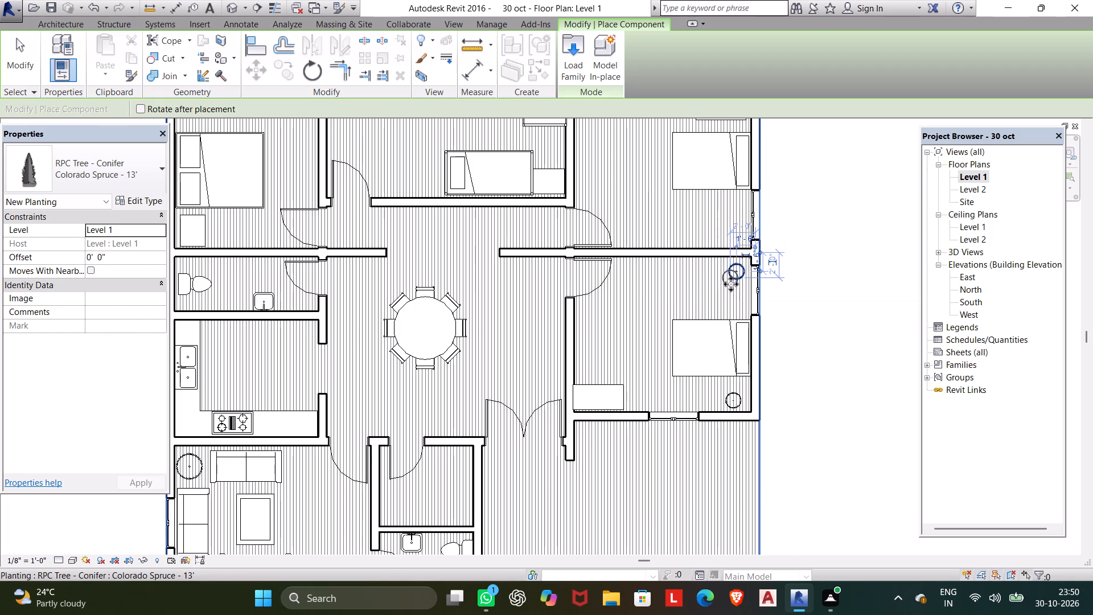
scroll(651, 427, down, 2)
middle_drag(659, 419, 681, 346)
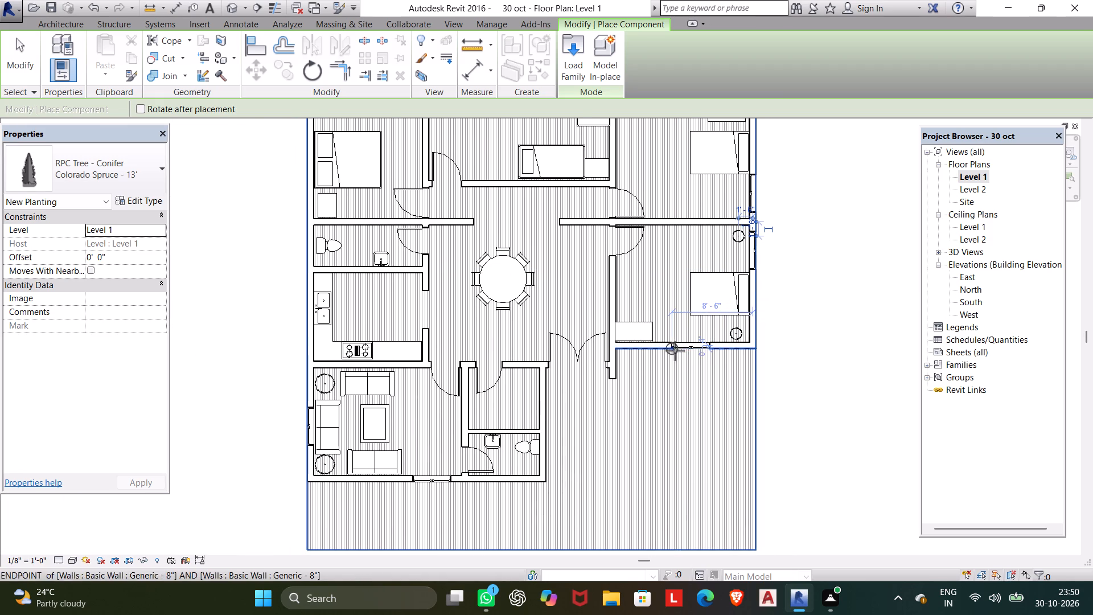
middle_drag(655, 440, 663, 528)
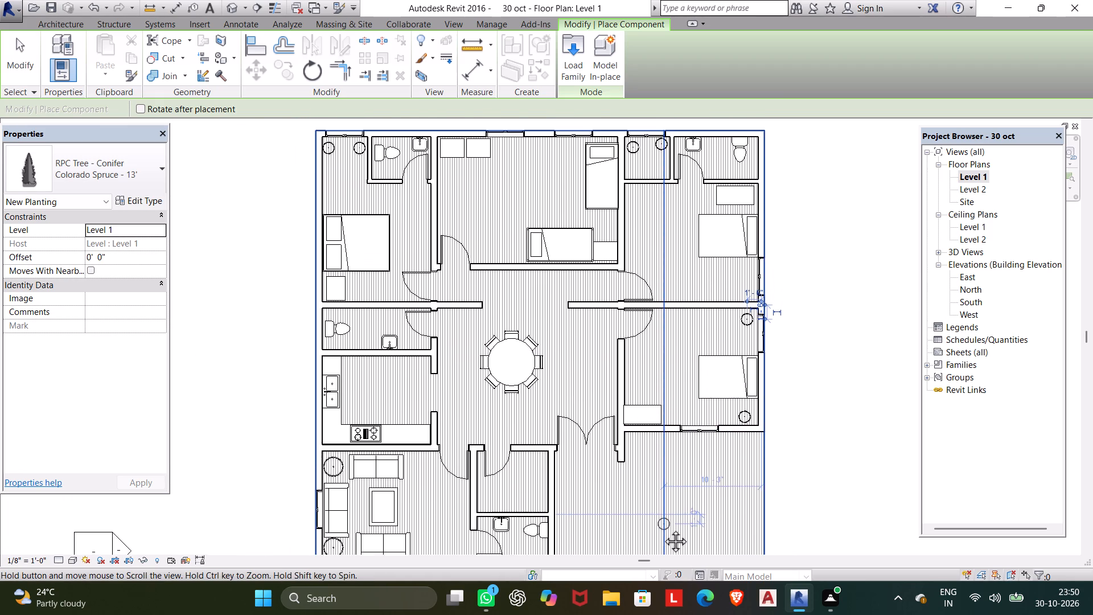
middle_drag(663, 528, 659, 542)
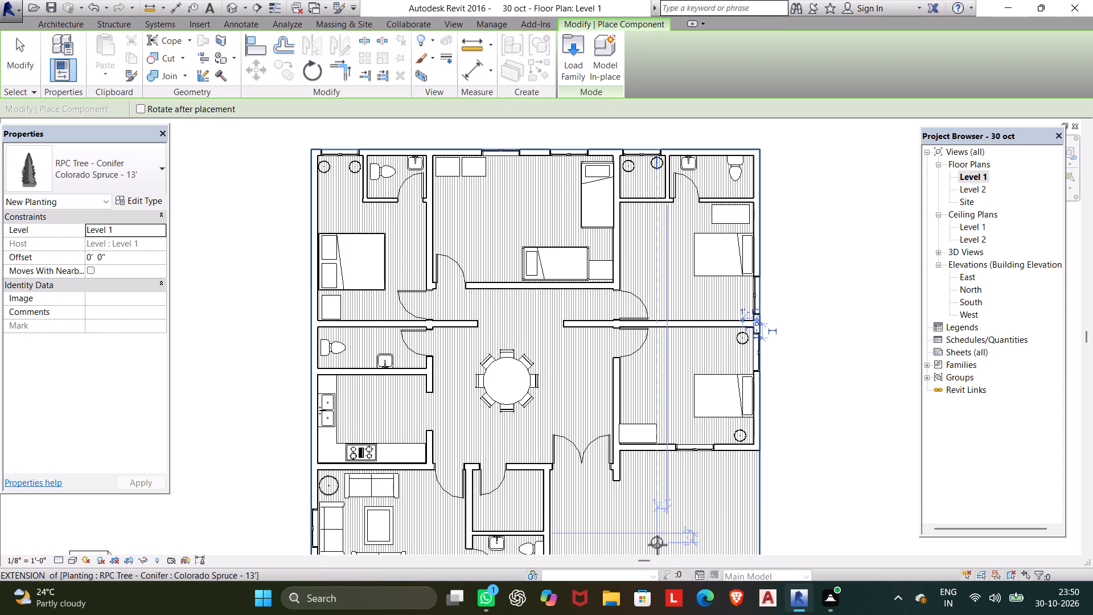
scroll(655, 521, down, 2)
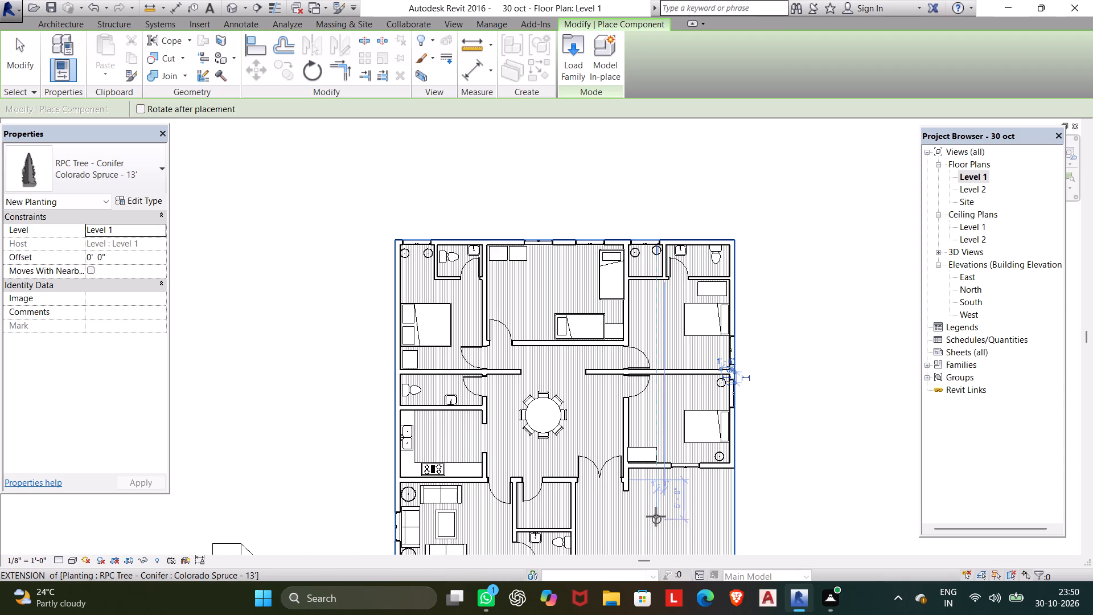
middle_drag(656, 501, 660, 466)
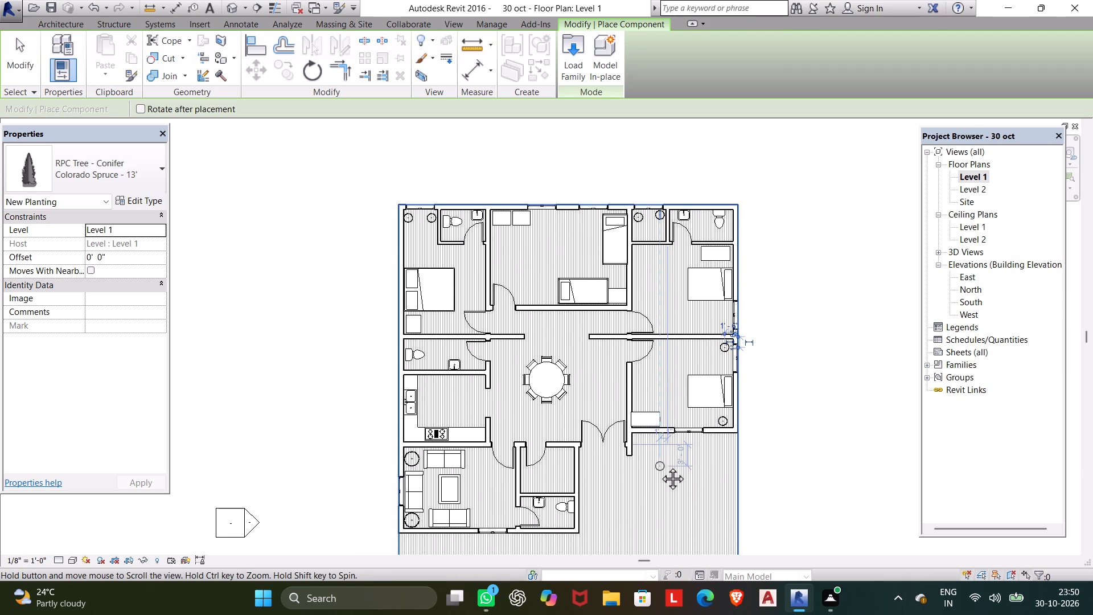
middle_drag(660, 466, 660, 466)
scroll(707, 330, up, 4)
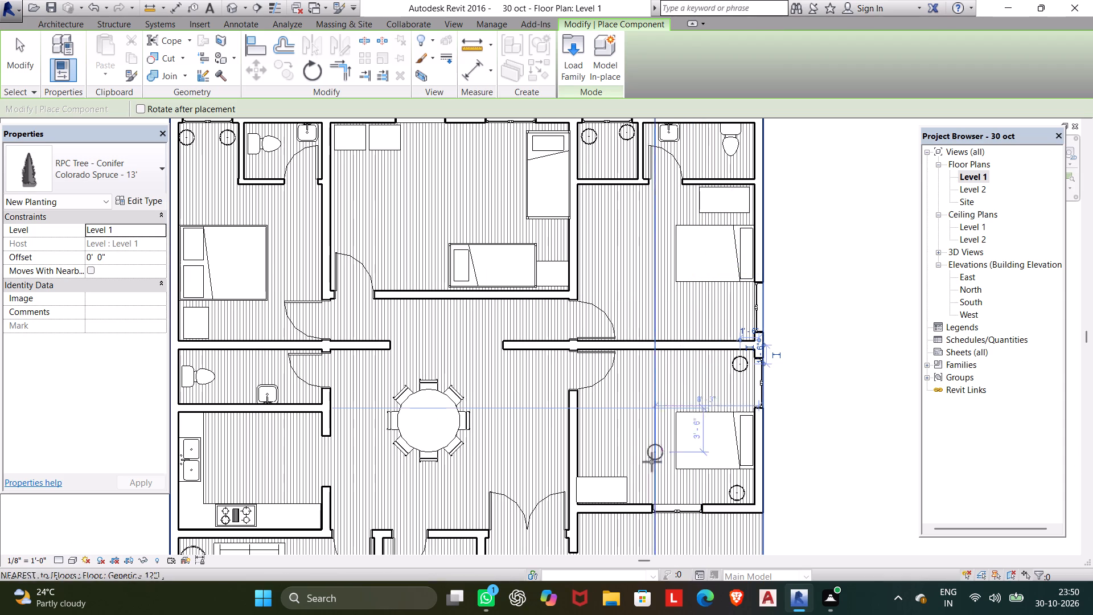
key(Escape)
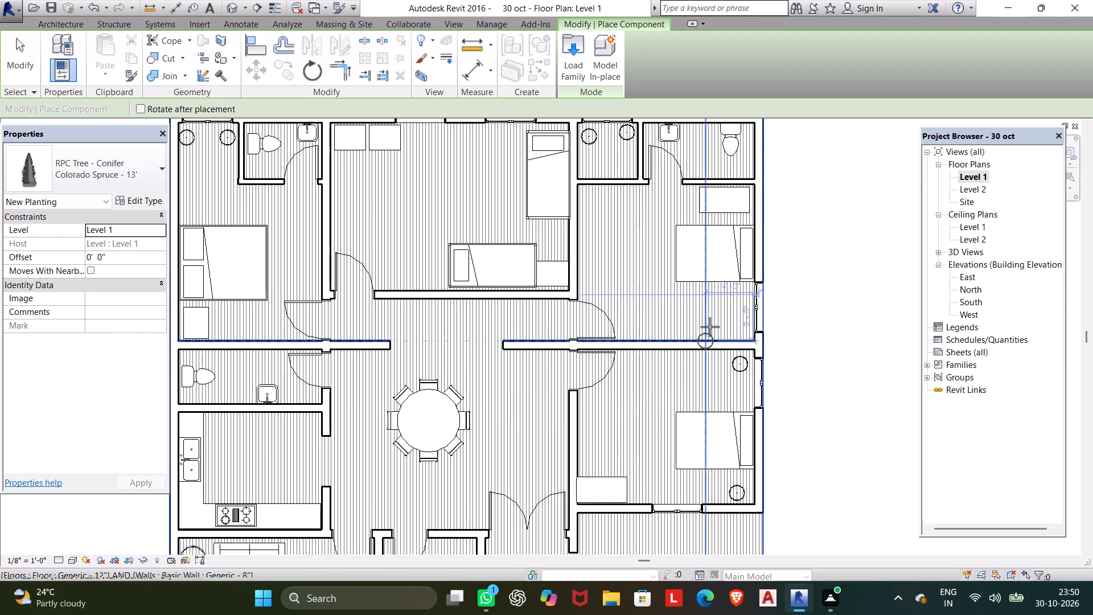
scroll(710, 325, up, 5)
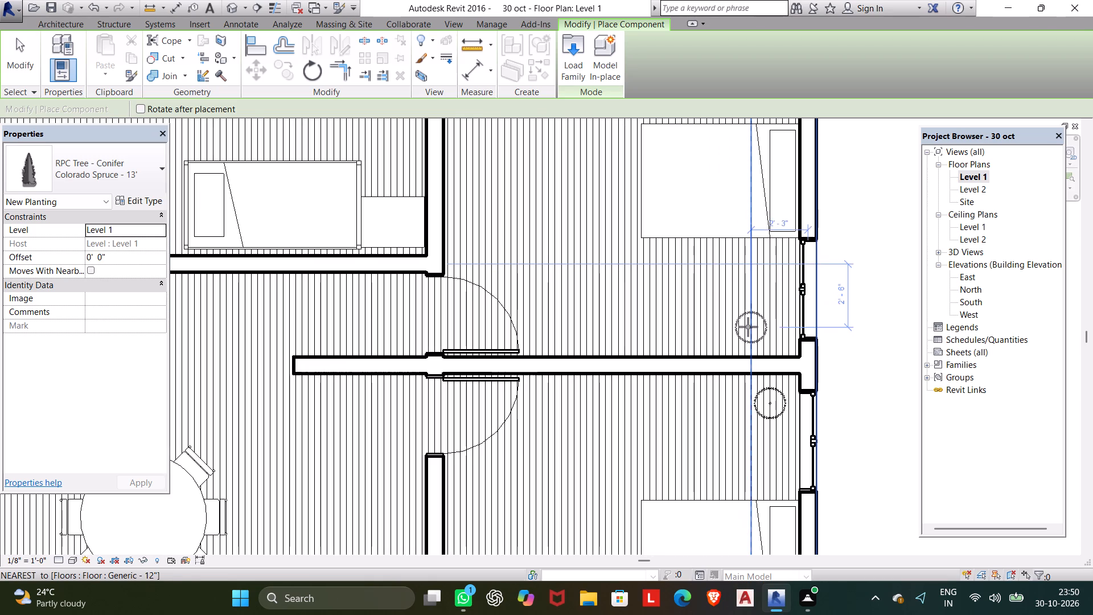
click(748, 327)
key(Escape)
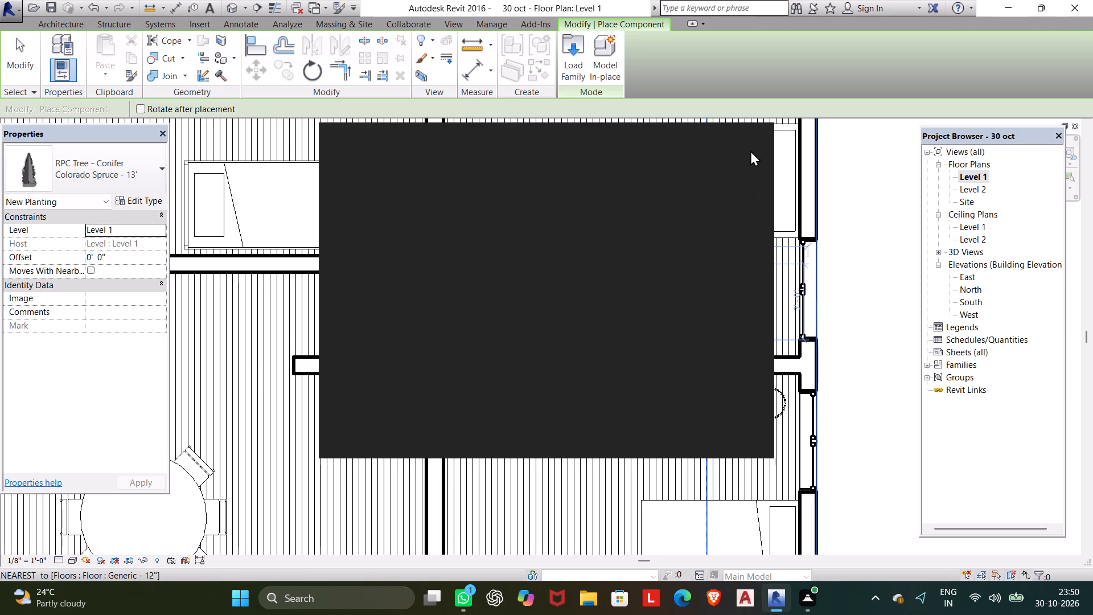
click(747, 141)
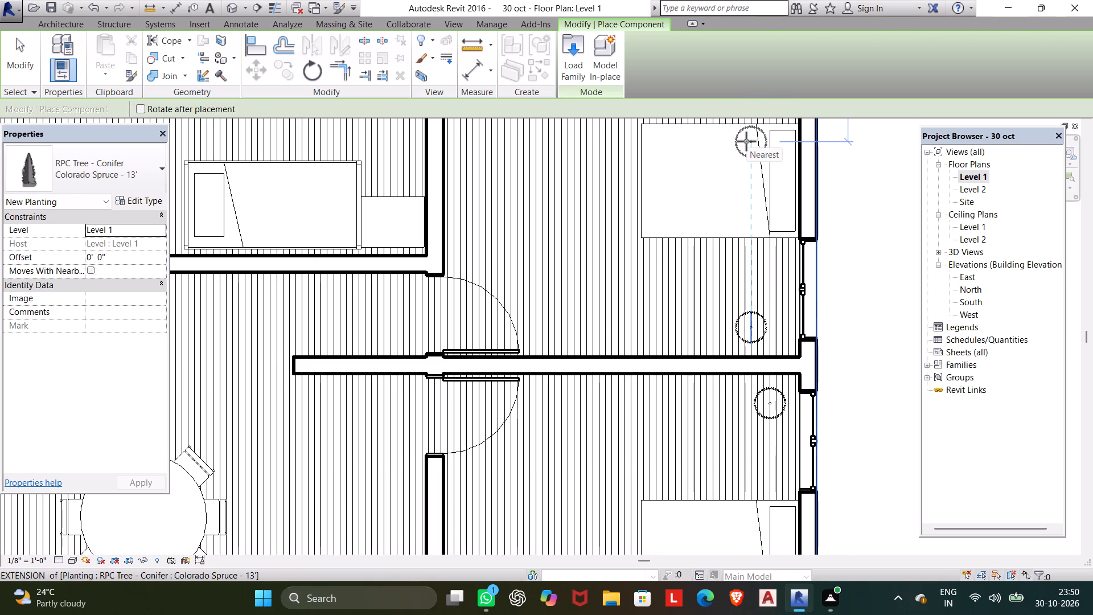
key(Escape)
Nudge the northeast bedroom's southeast-corner spruce east, to about 1' 9" from the east wall.
click(762, 327)
key(Right)
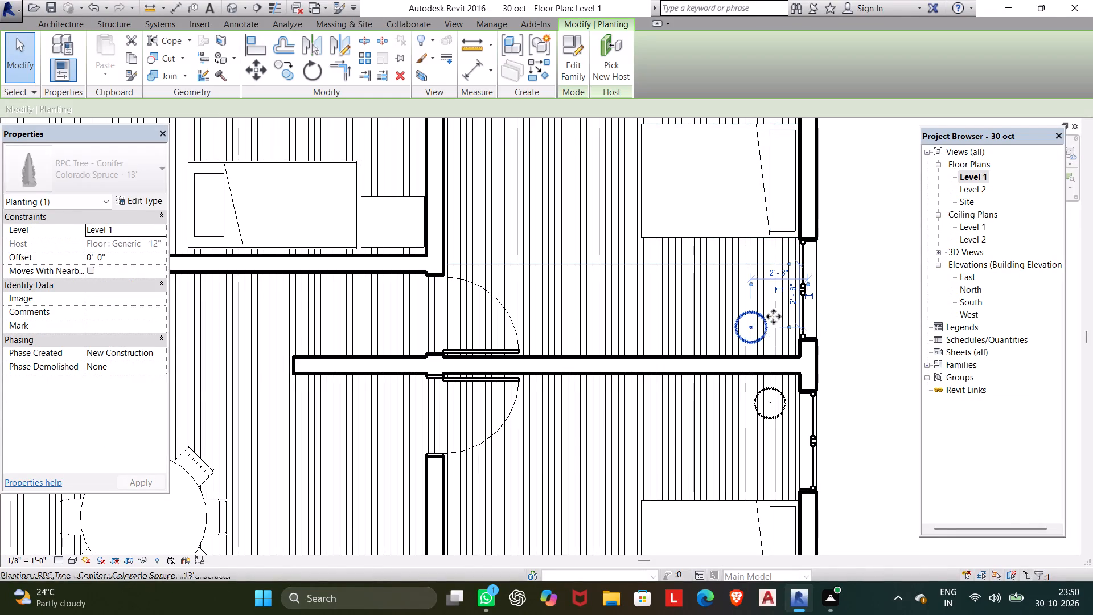
key(Right)
key(Right)
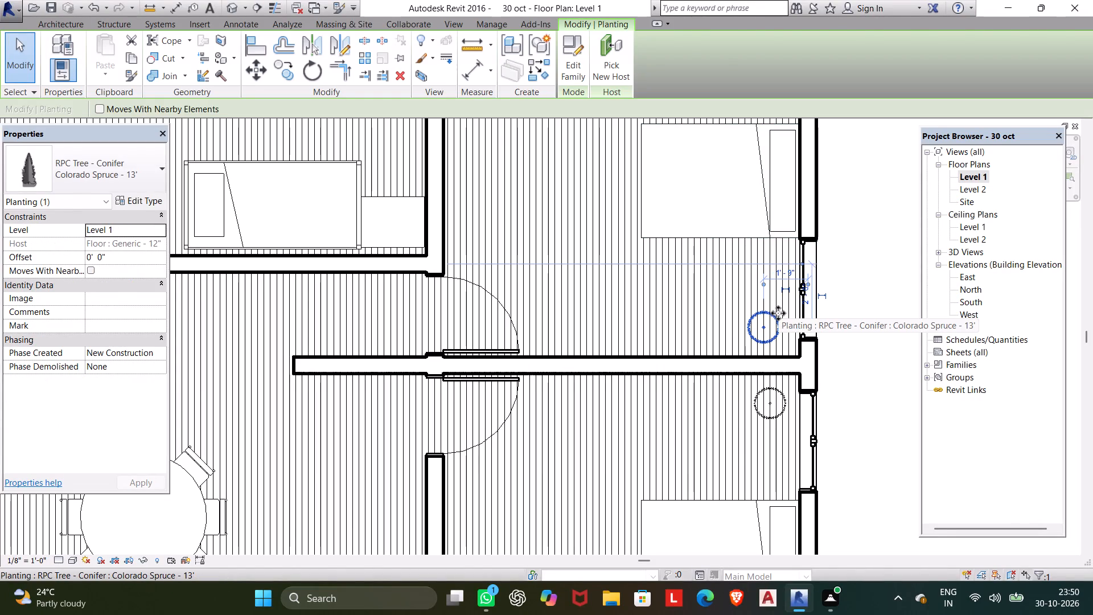
key(Escape)
key(Escape)
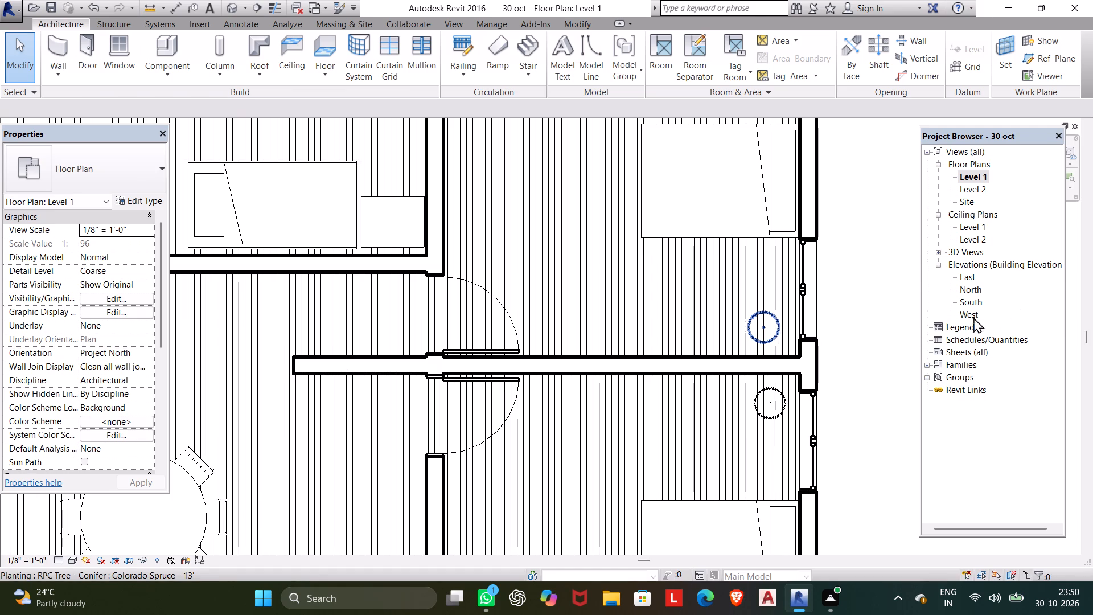
click(868, 321)
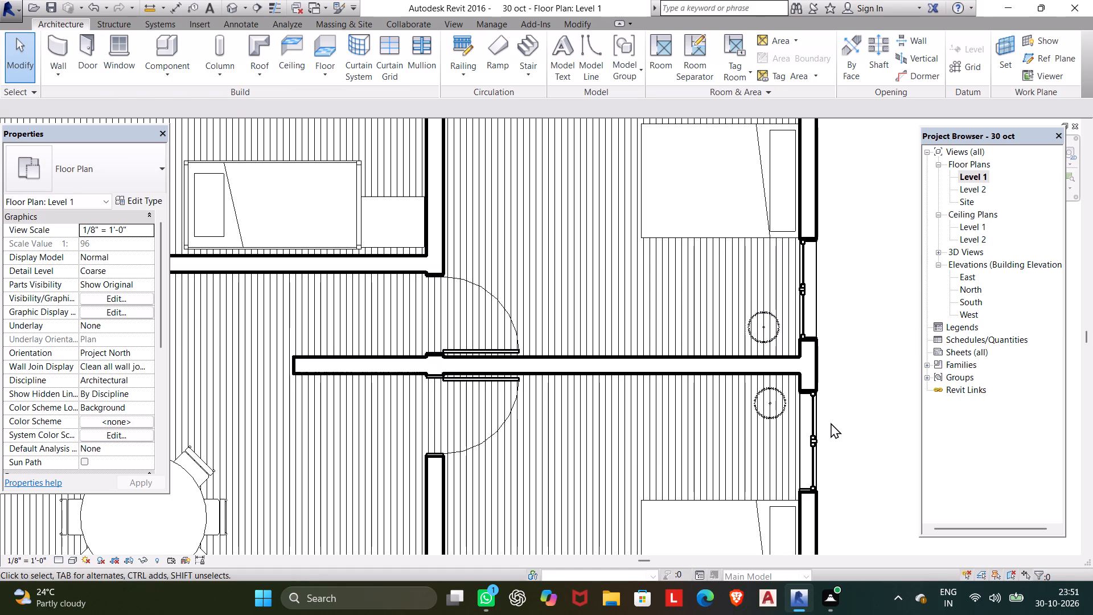
Shorten the Generic - 5" wall south of the northeast bathroom to about 9' 5", ending it at the bathroom's west wall.
scroll(819, 427, down, 5)
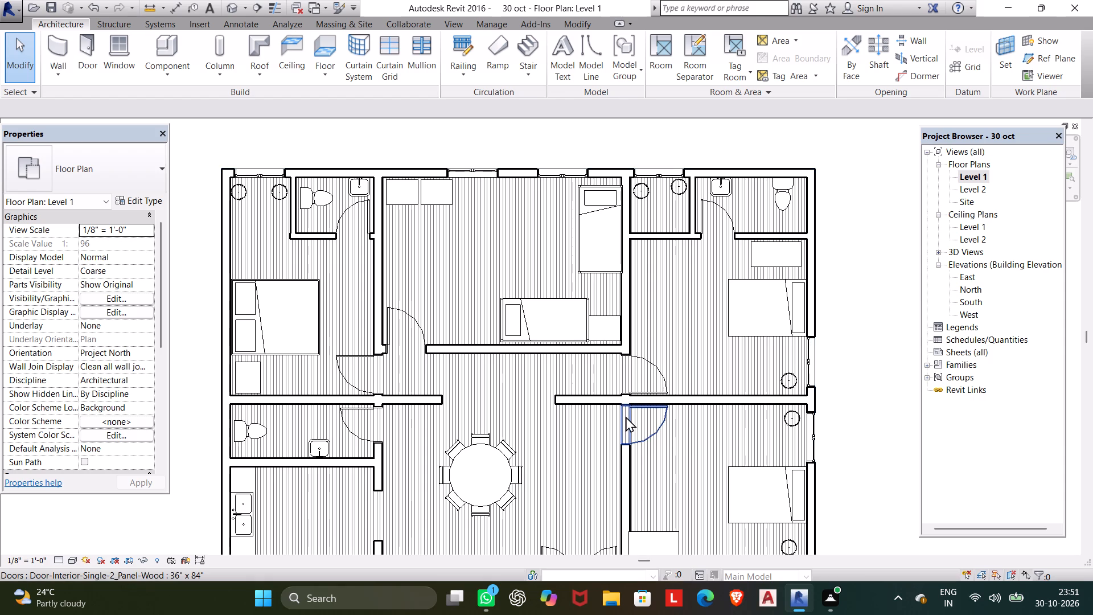
click(667, 238)
scroll(657, 248, up, 6)
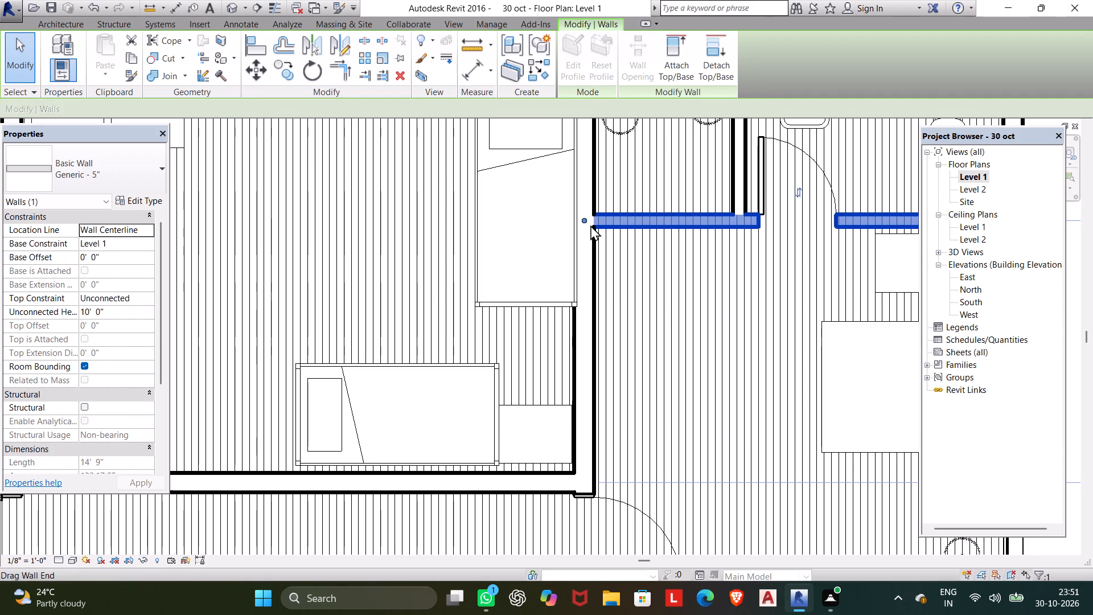
drag(583, 218, 587, 220)
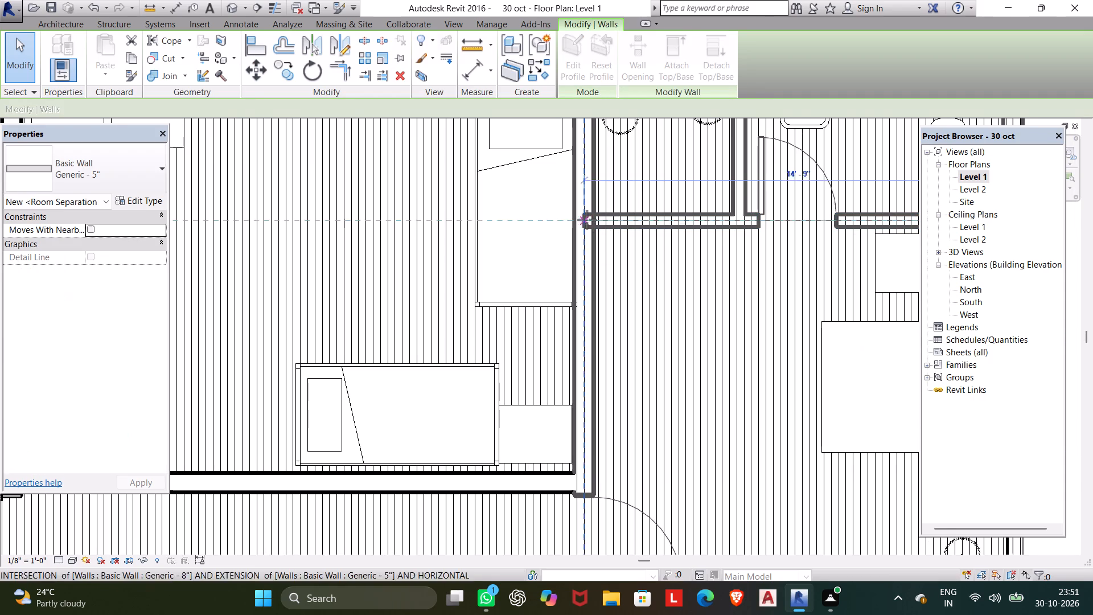
drag(587, 220, 738, 216)
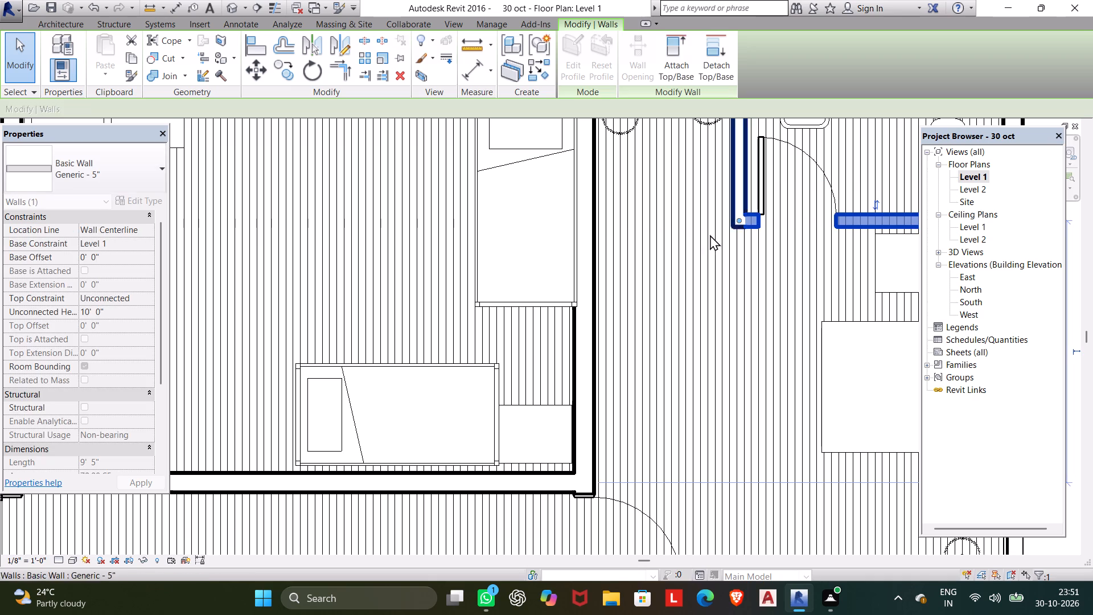
scroll(663, 273, down, 4)
middle_drag(662, 273, 672, 290)
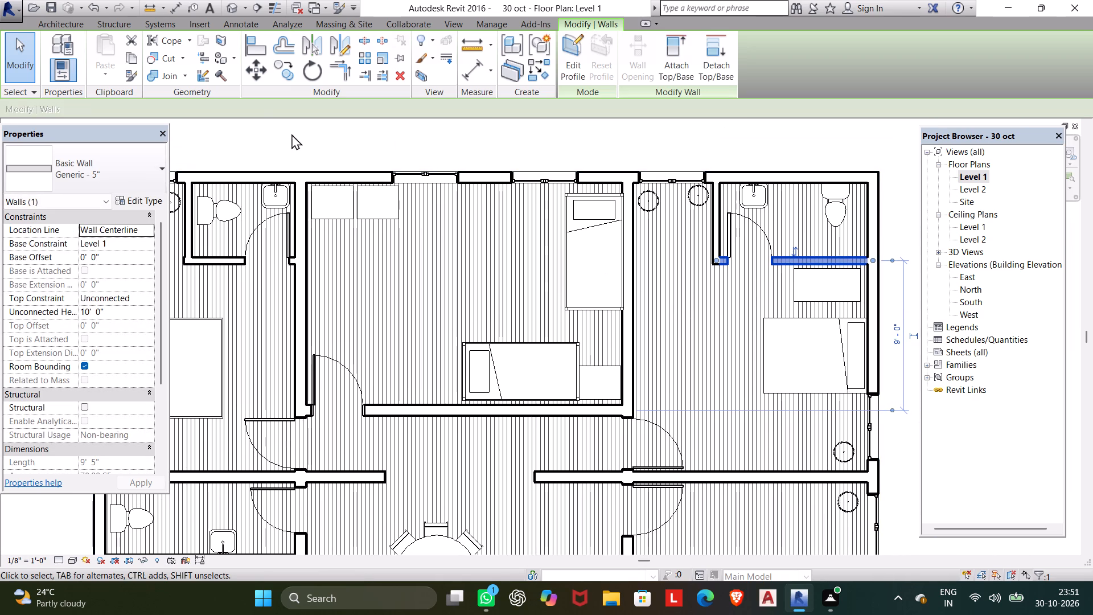
Open the default 3D view and examine the furnished, planted rooms and window walls from several angles.
double_click(229, 1)
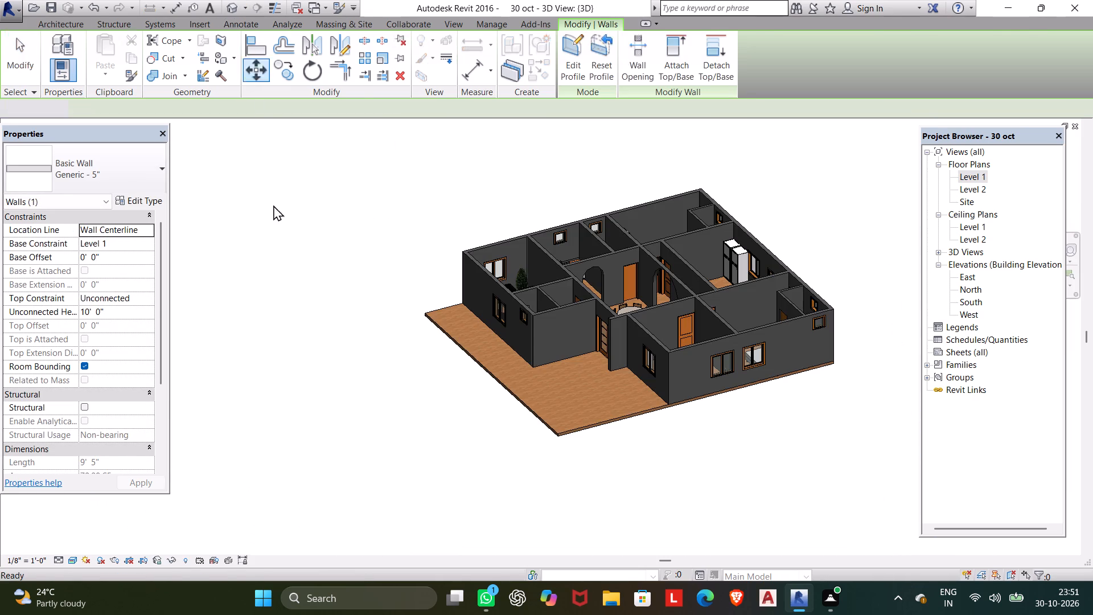
shift+middle_drag(301, 326, 238, 417)
shift+scroll(244, 404, down, 1)
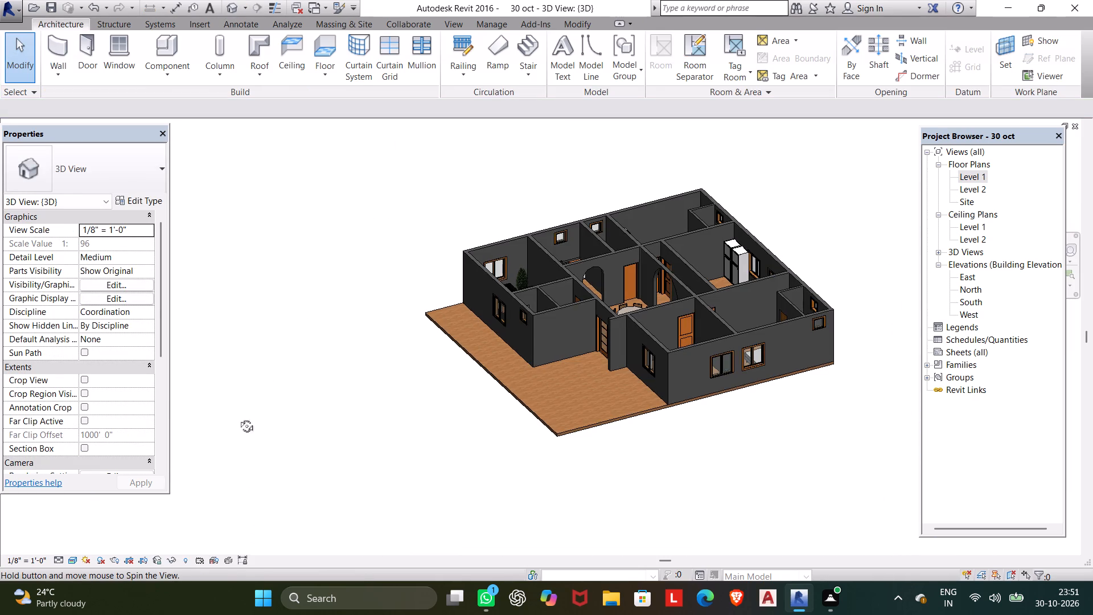
shift+middle_drag(238, 417, 246, 412)
shift+middle_drag(292, 368, 209, 475)
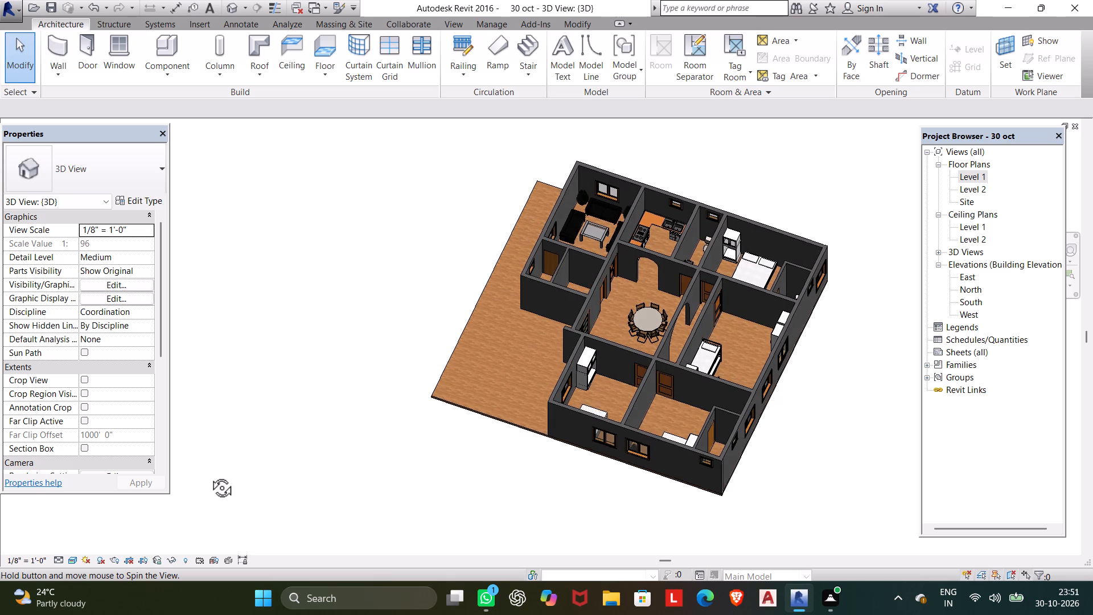
shift+middle_drag(209, 475, 200, 590)
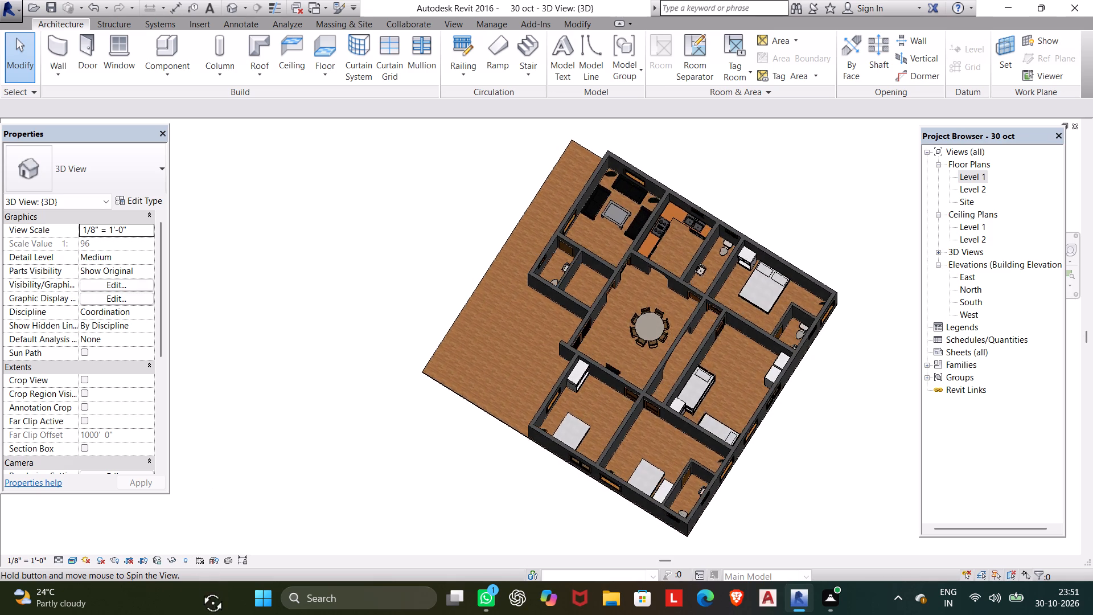
shift+middle_drag(200, 590, 198, 614)
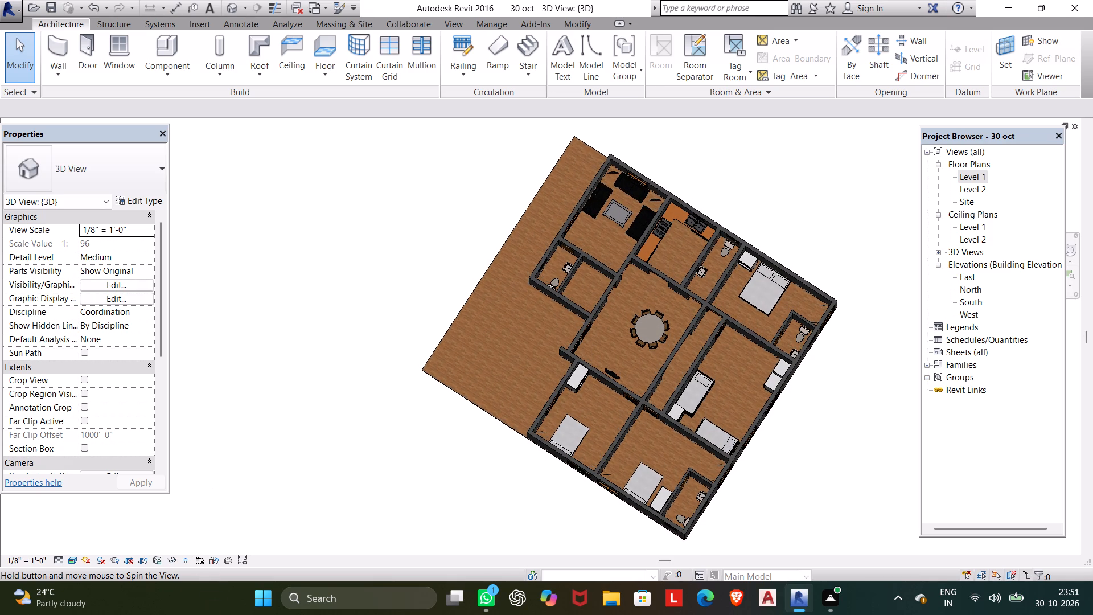
shift+middle_drag(198, 614, 110, 614)
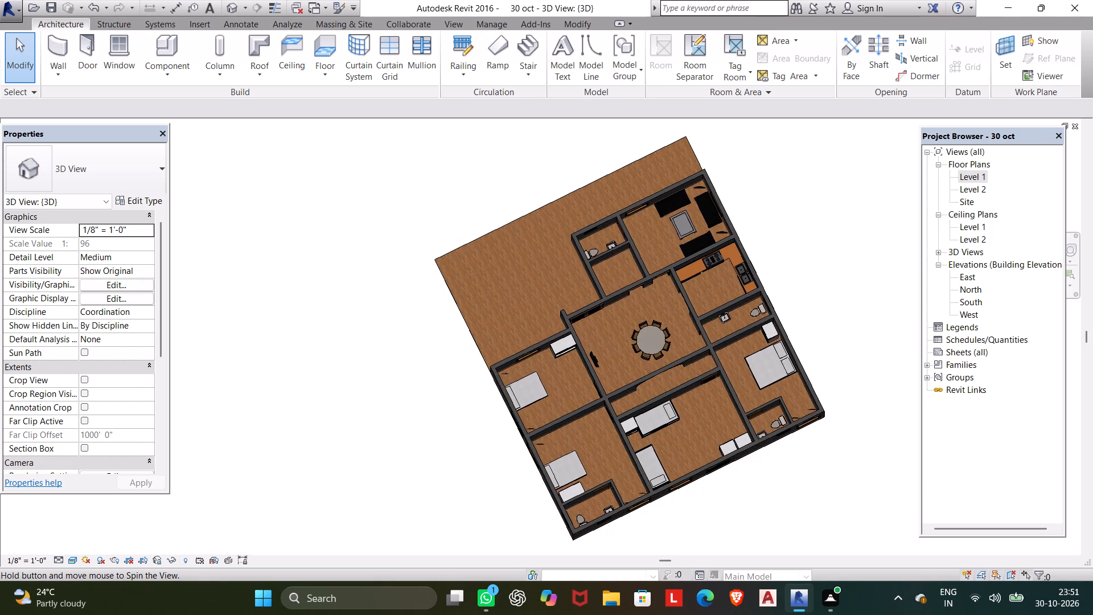
shift+middle_drag(110, 614, 0, 588)
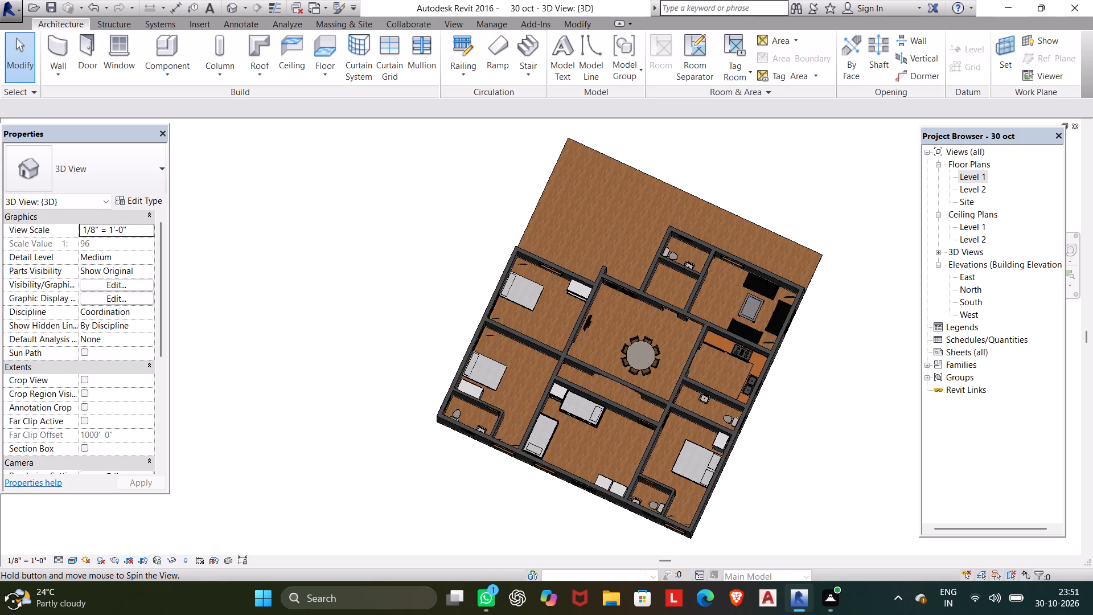
shift+middle_drag(0, 588, 0, 512)
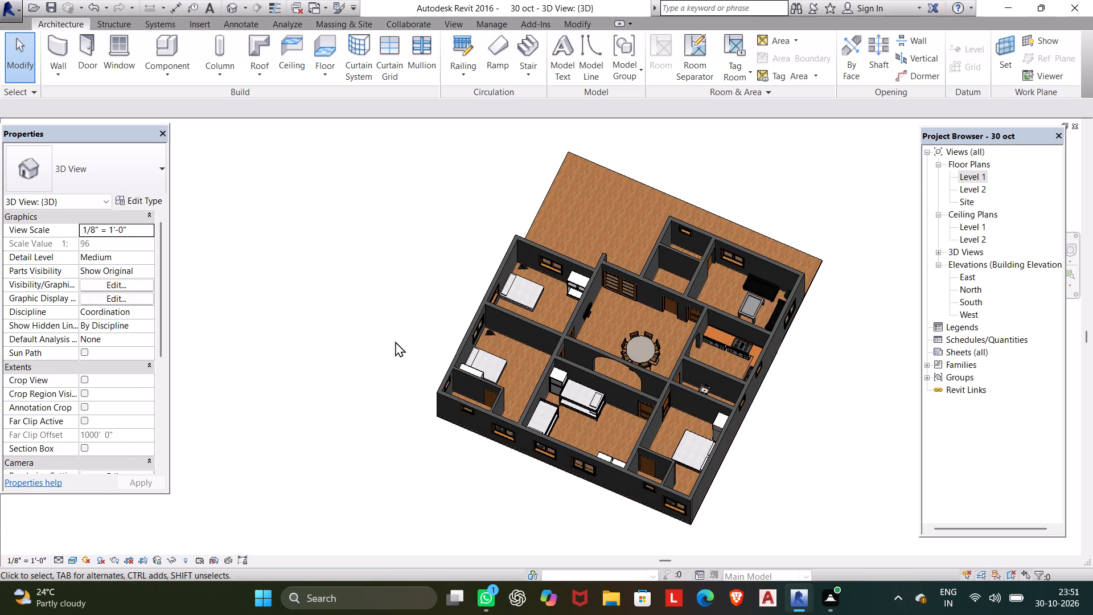
shift+scroll(286, 344, down, 1)
shift+middle_drag(290, 345, 262, 354)
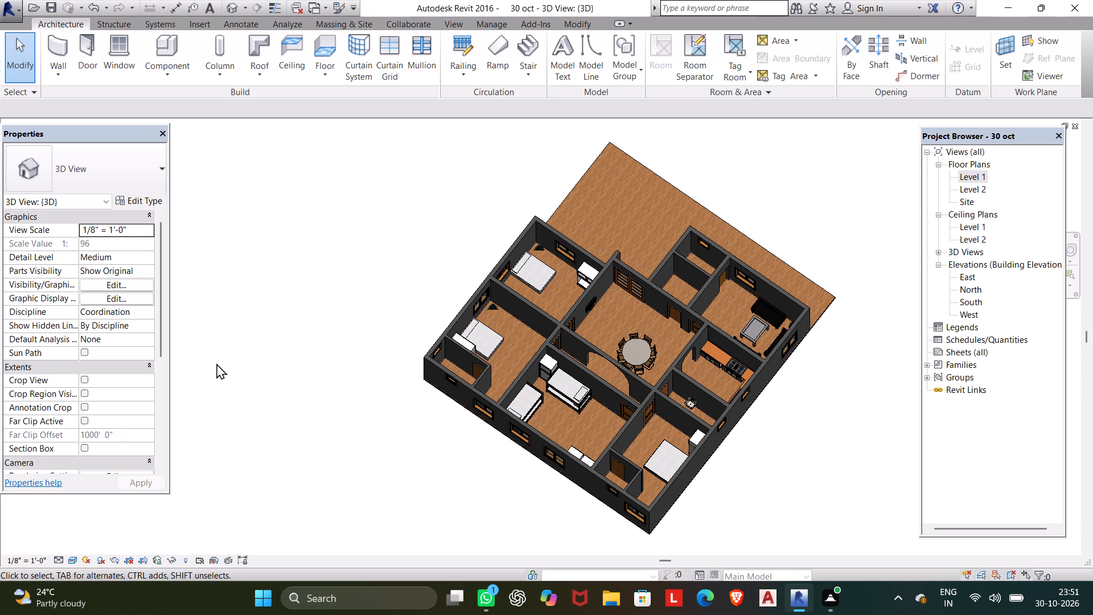
shift+scroll(207, 389, down, 1)
shift+middle_drag(205, 388, 202, 379)
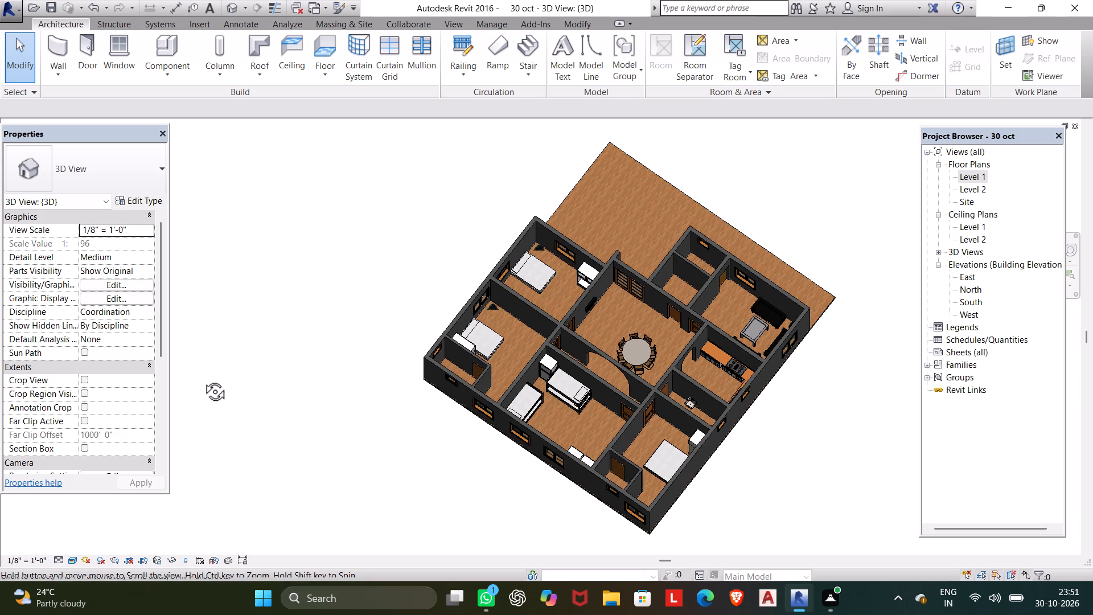
shift+middle_drag(202, 379, 274, 131)
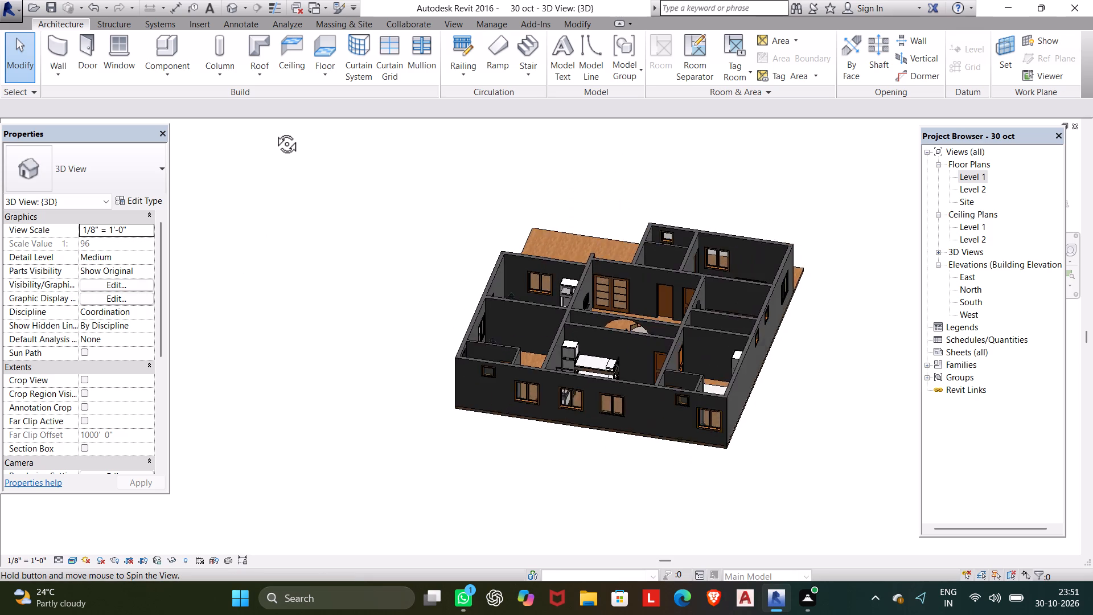
shift+middle_drag(274, 131, 176, 331)
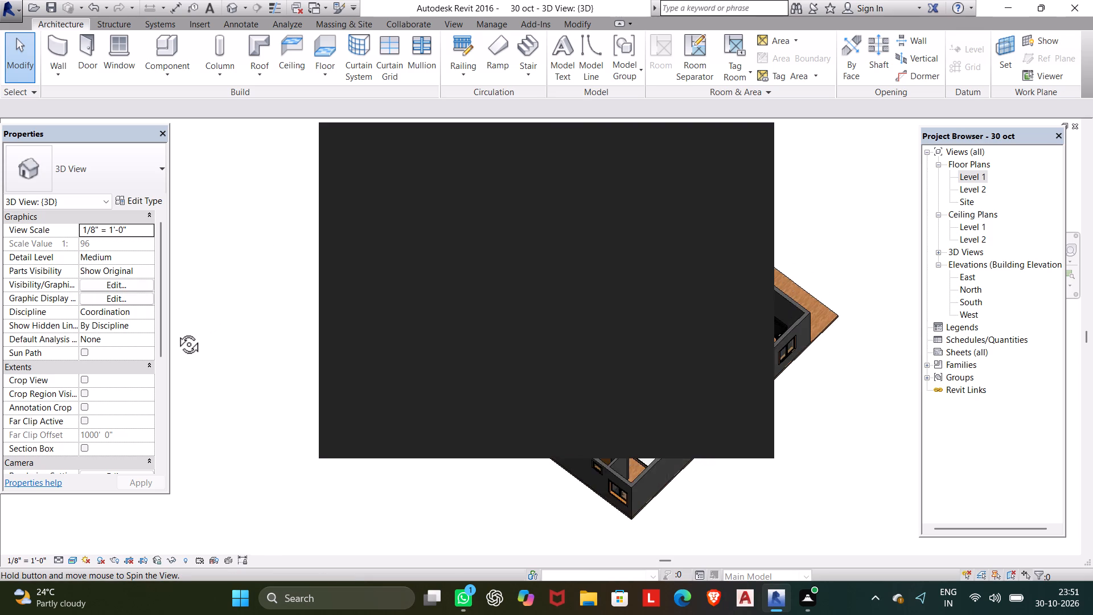
shift+middle_drag(176, 331, 176, 332)
scroll(176, 335, up, 1)
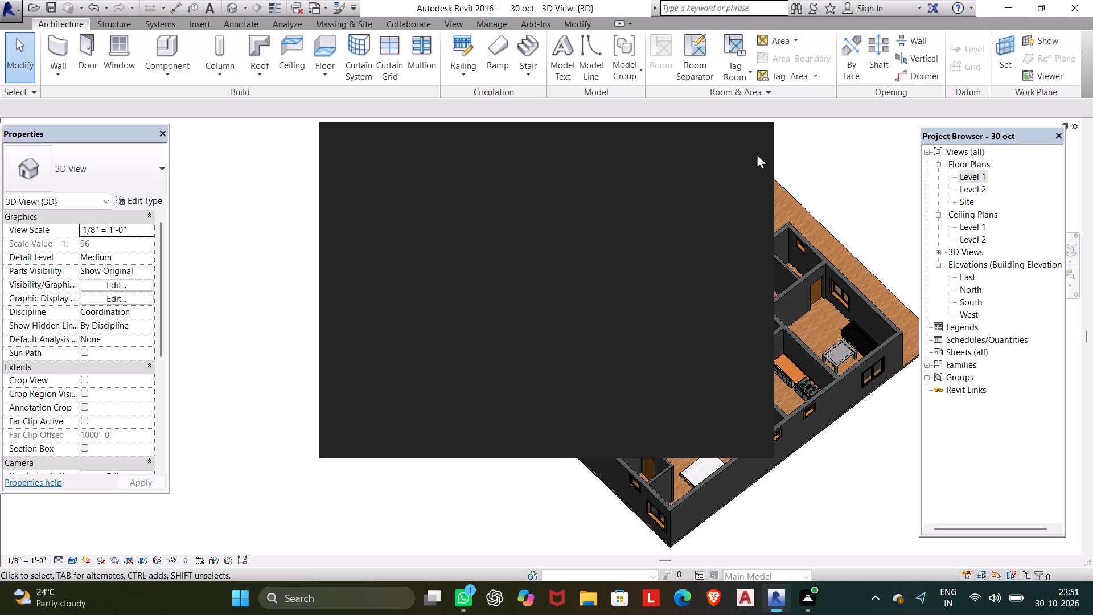
click(747, 140)
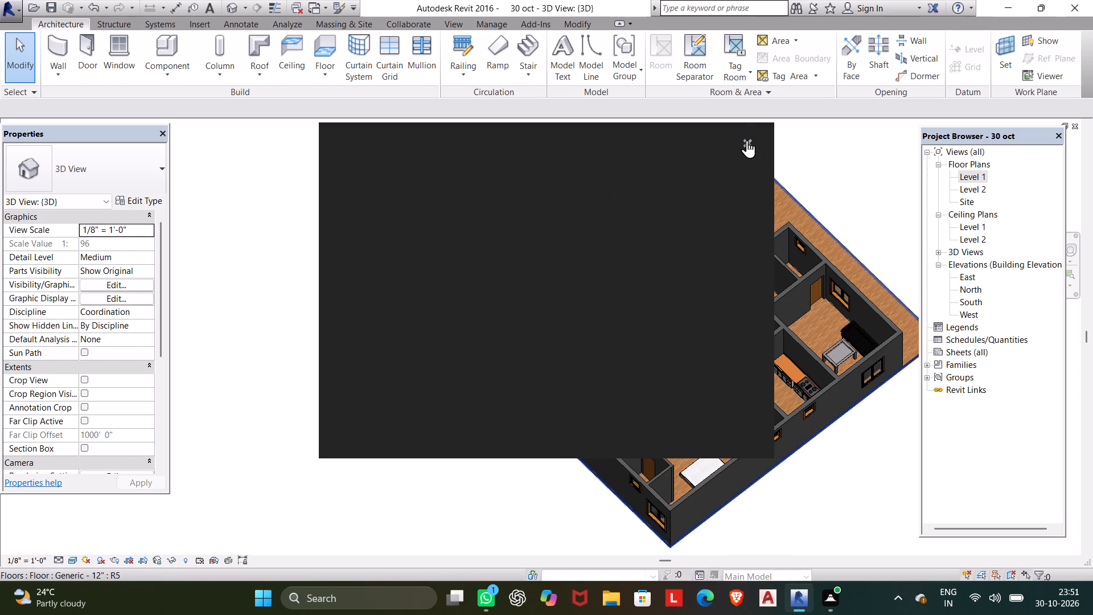
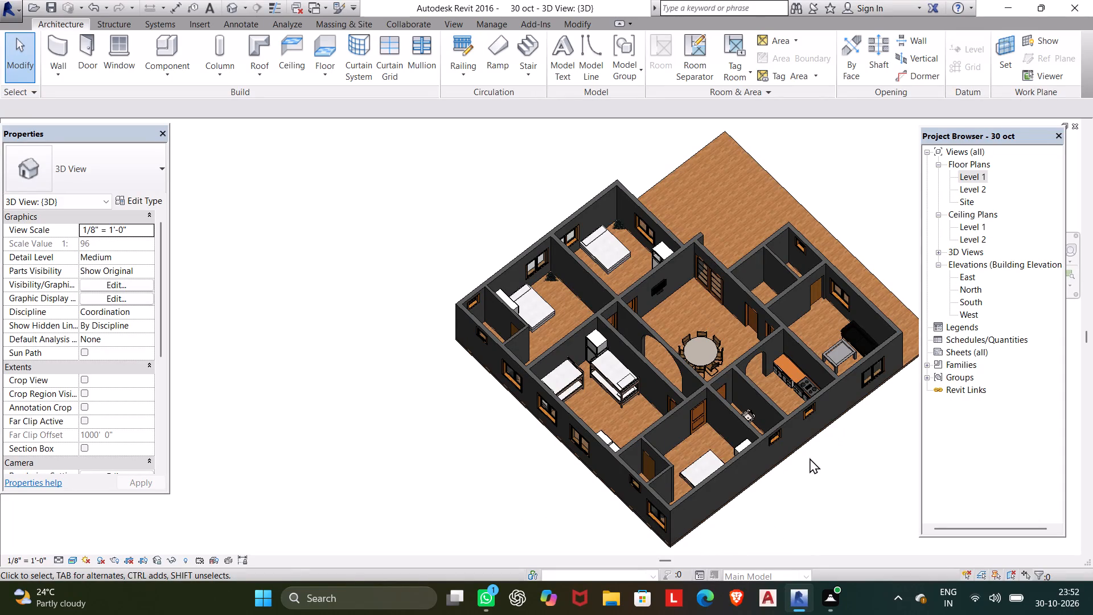
Examine the whole furnished house in 3D from all sides and from above, checking the room layout, walls and furniture.
scroll(813, 457, down, 3)
middle_drag(794, 415, 705, 367)
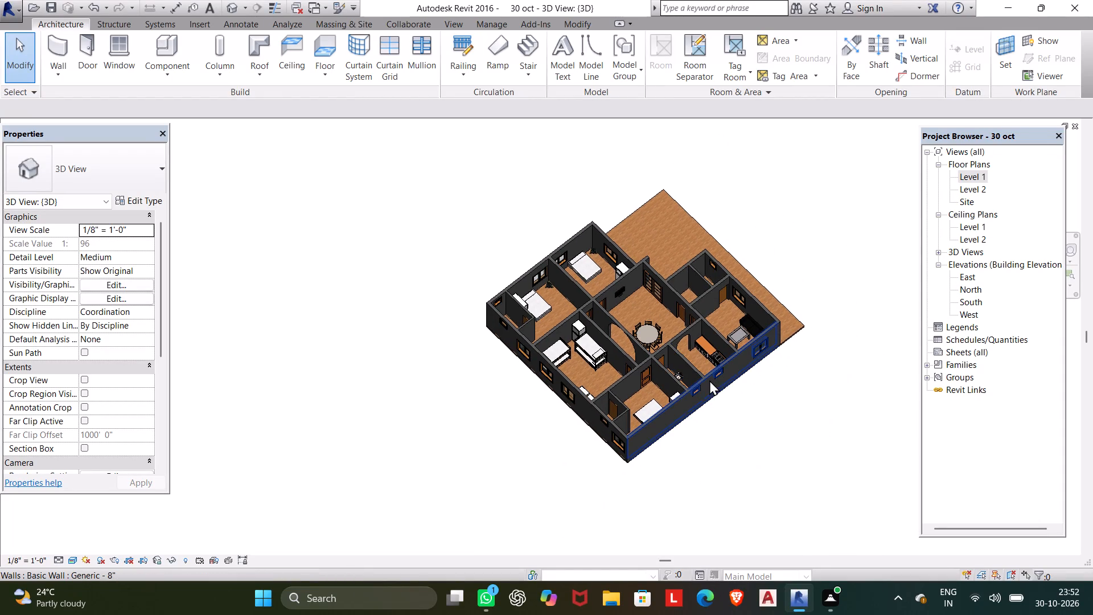
shift+middle_drag(709, 383, 529, 407)
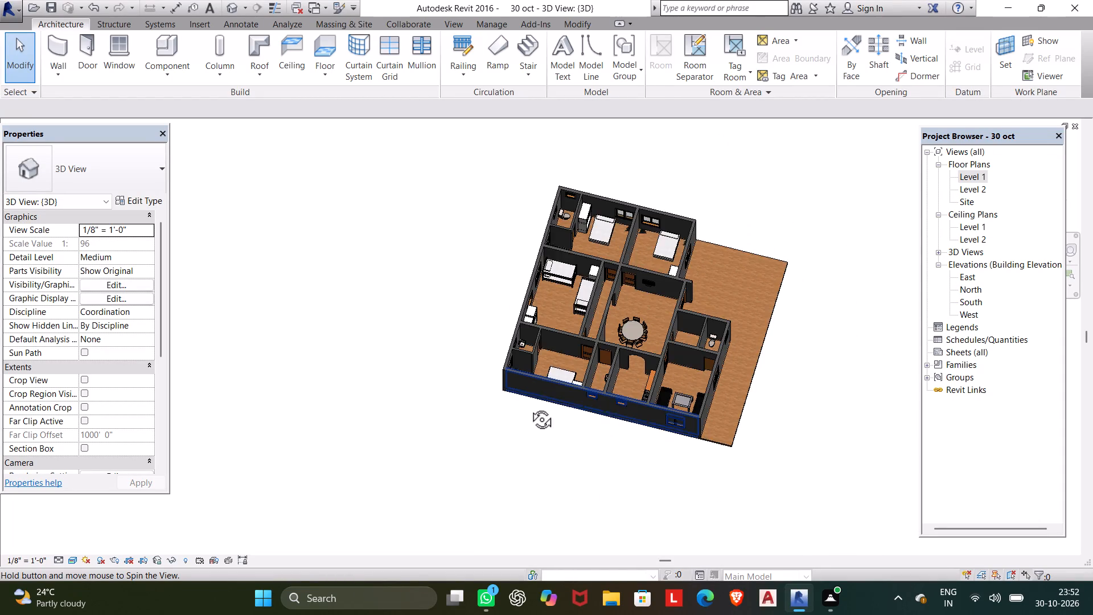
shift+middle_drag(529, 407, 500, 401)
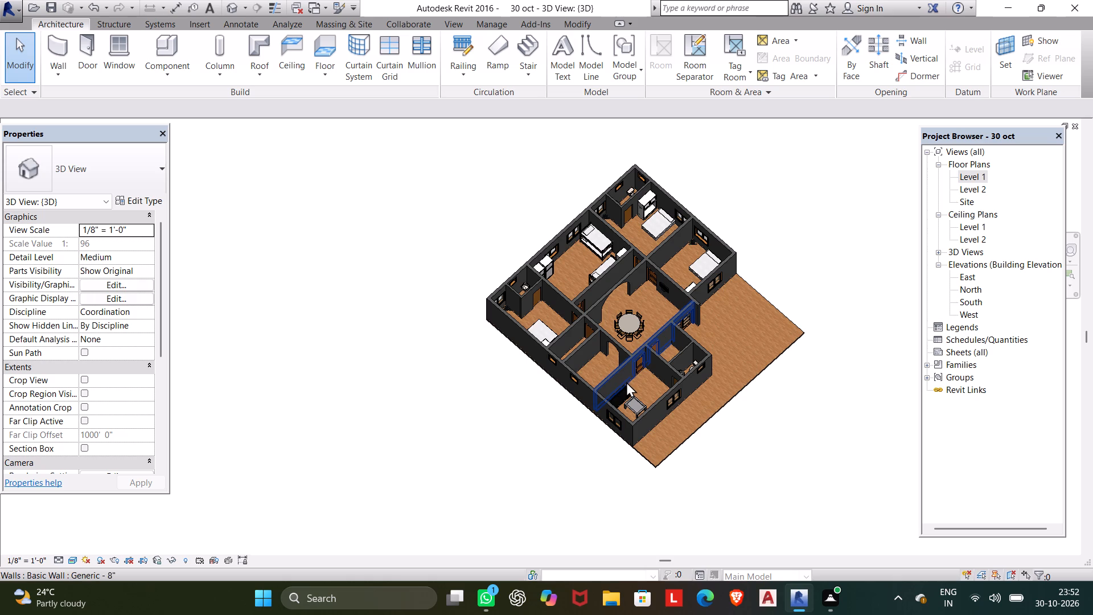
shift+middle_drag(627, 384, 551, 401)
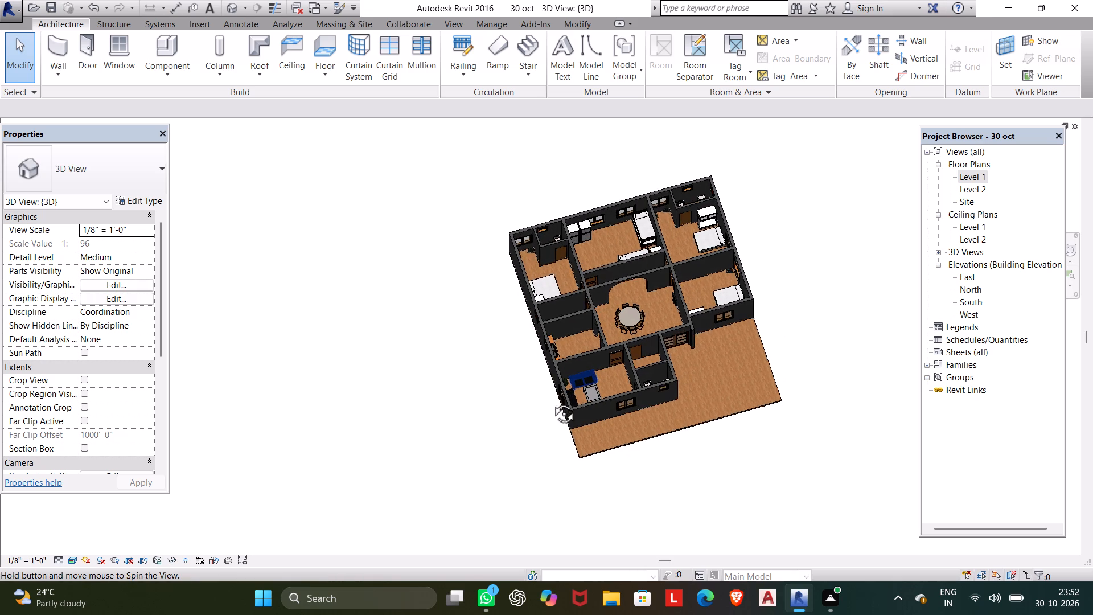
shift+middle_drag(551, 401, 436, 520)
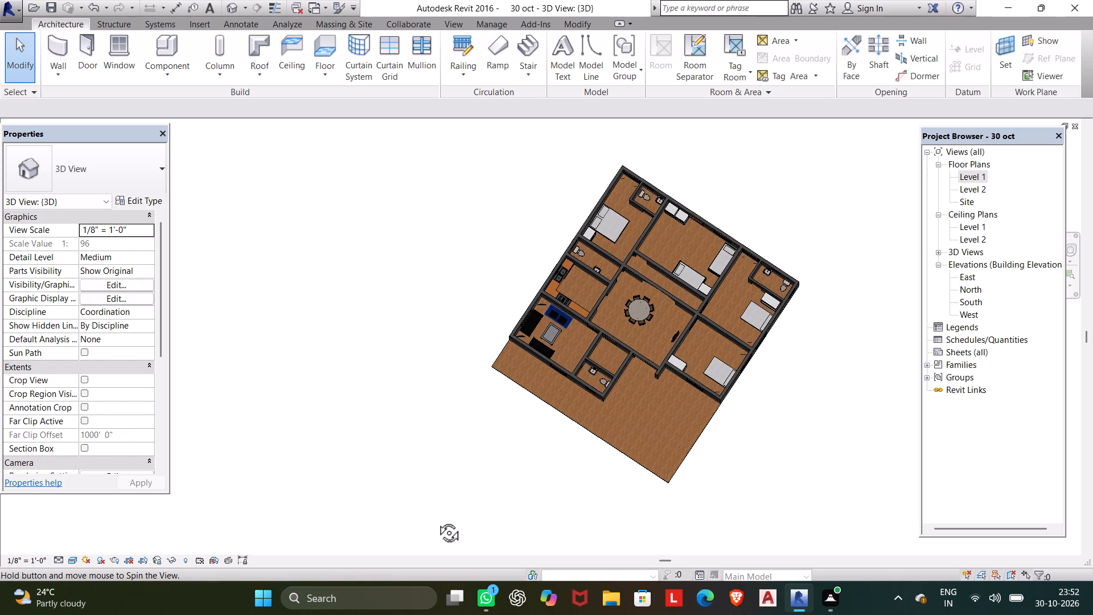
shift+middle_drag(436, 520, 484, 489)
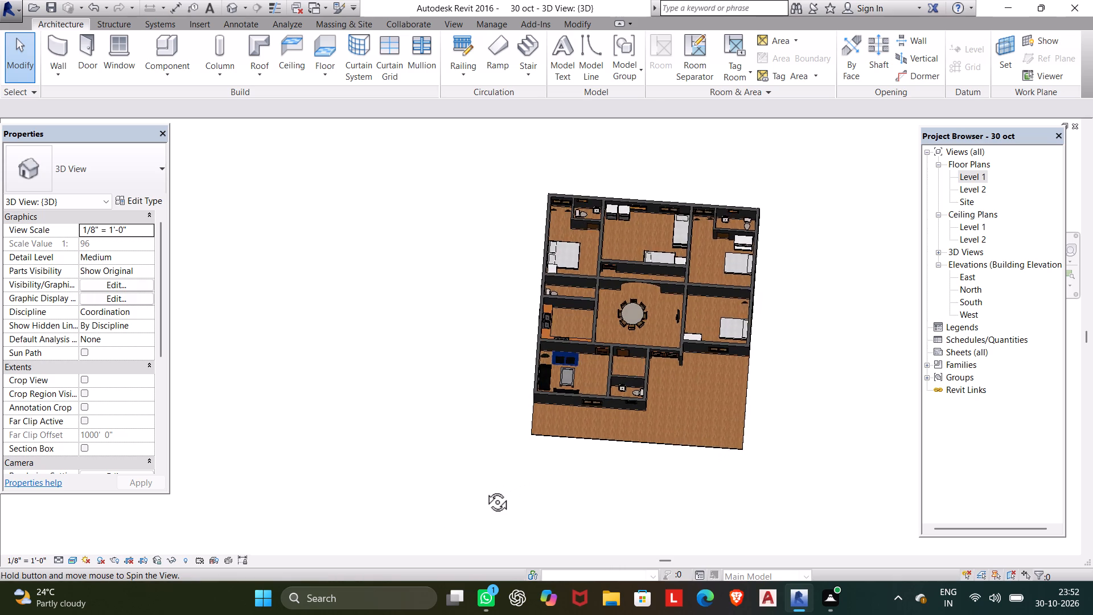
shift+middle_drag(484, 489, 484, 493)
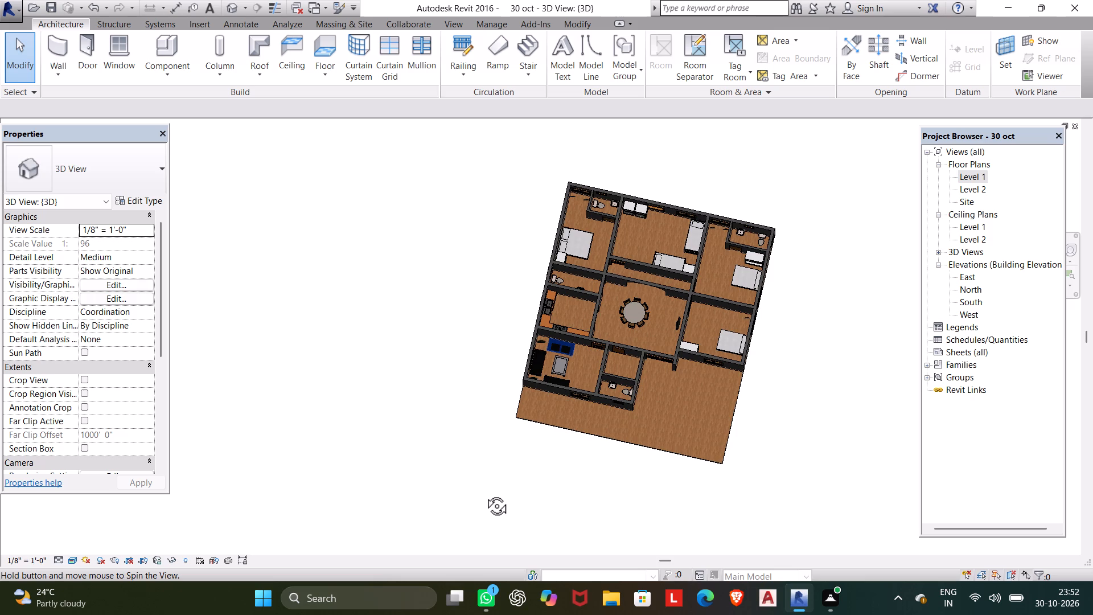
shift+middle_drag(484, 493, 482, 481)
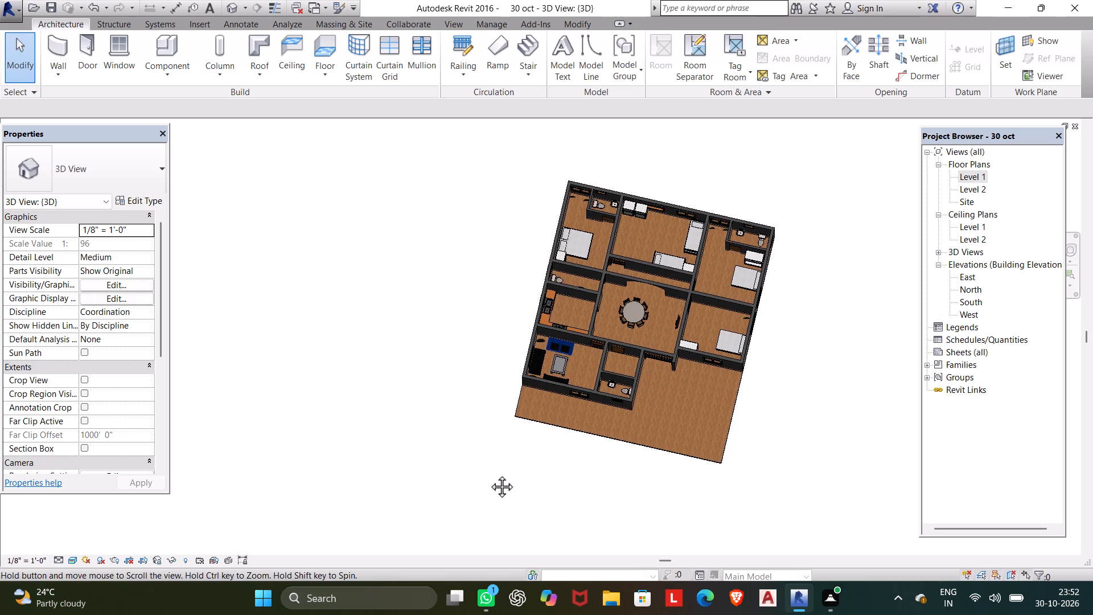
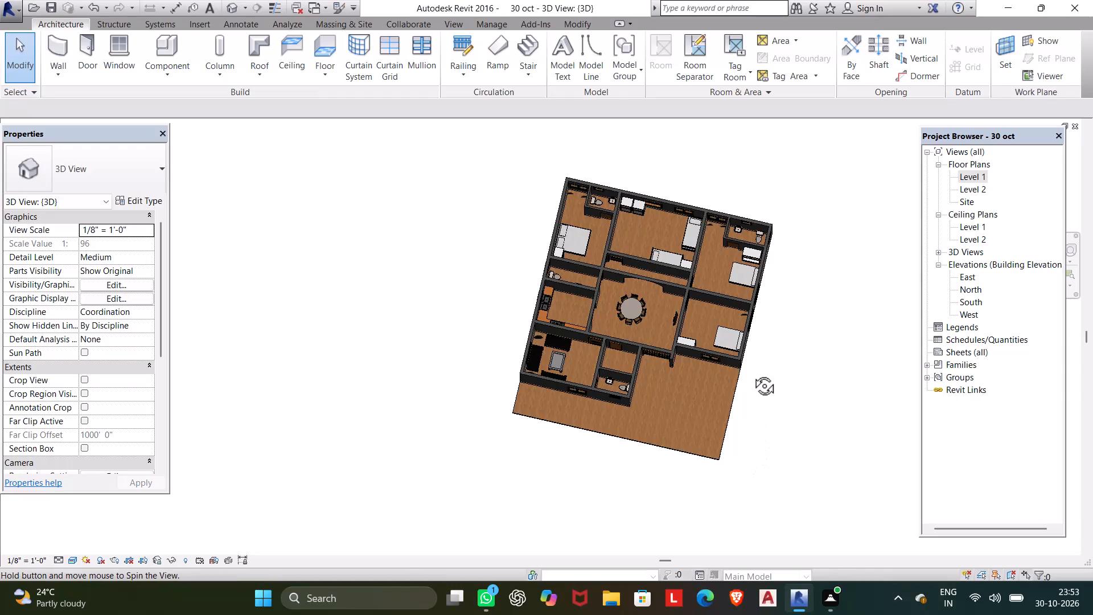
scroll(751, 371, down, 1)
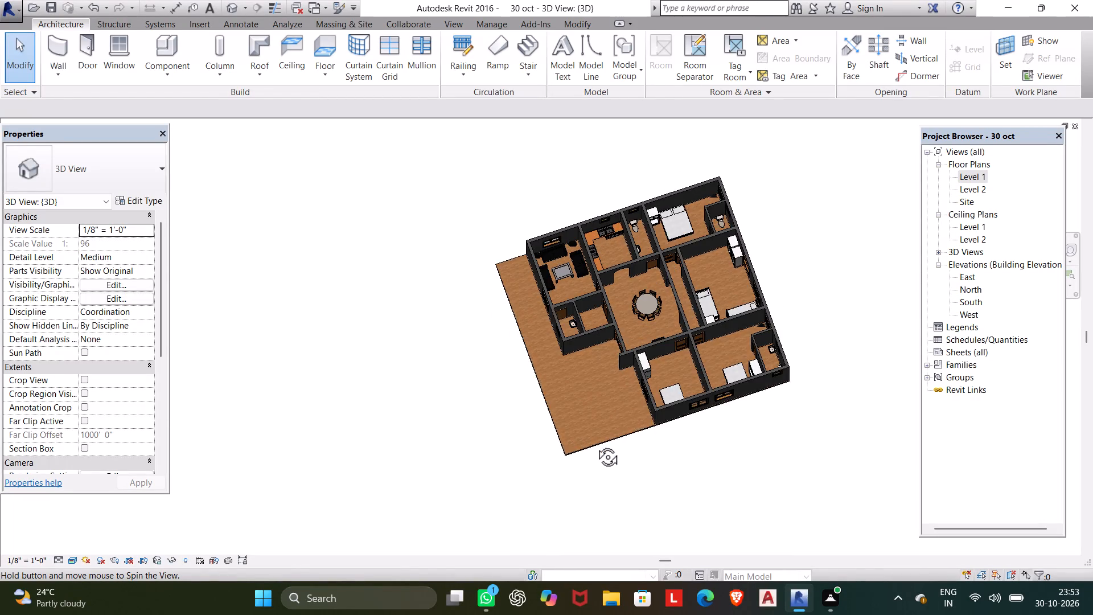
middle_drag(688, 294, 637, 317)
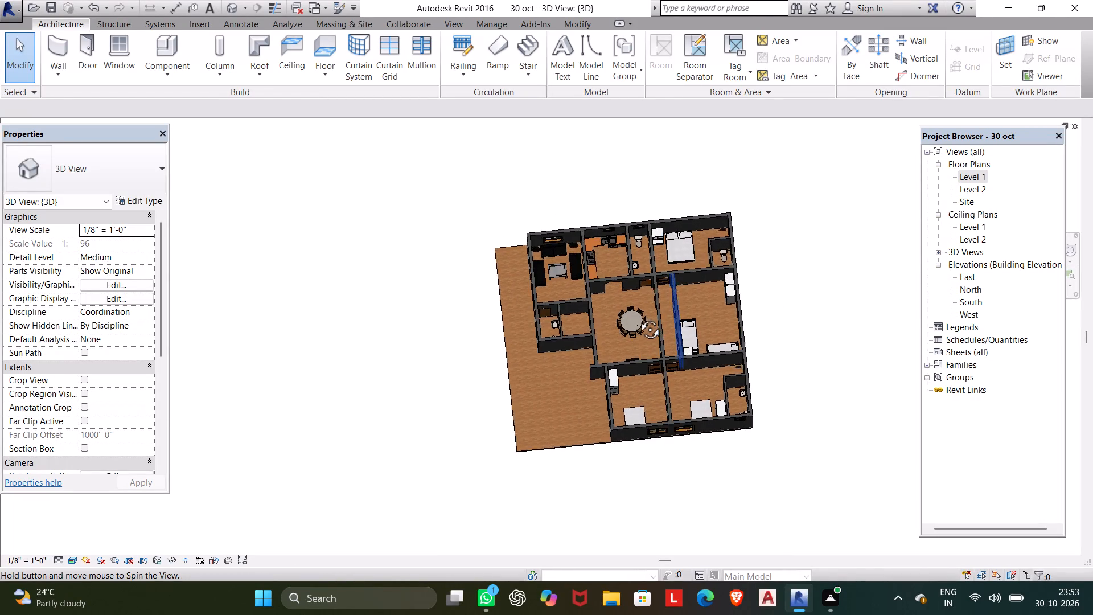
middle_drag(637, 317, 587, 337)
Open the Level 1 floor plan and examine the layout of rooms, doors, windows and furniture.
click(975, 179)
click(975, 179)
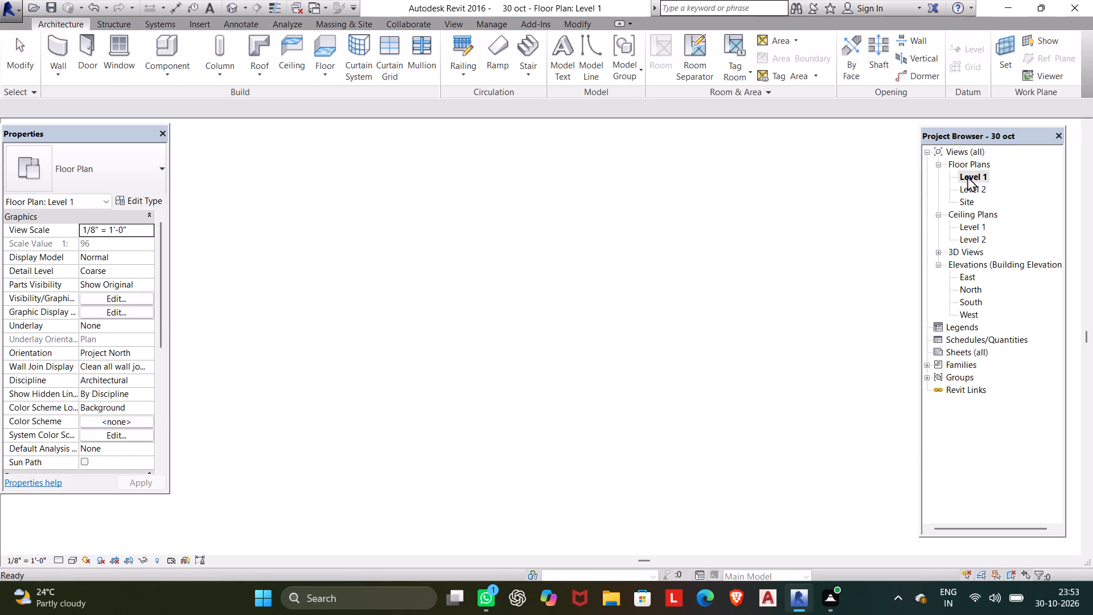
scroll(763, 317, down, 2)
middle_drag(758, 302, 742, 253)
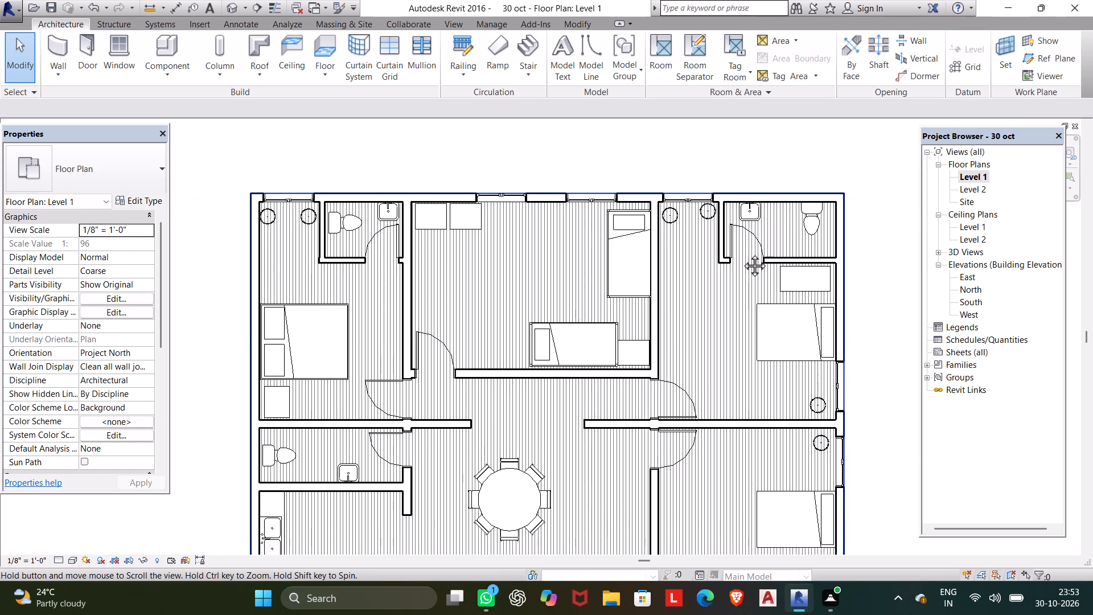
middle_drag(742, 253, 729, 194)
scroll(723, 202, down, 4)
middle_drag(718, 211, 714, 187)
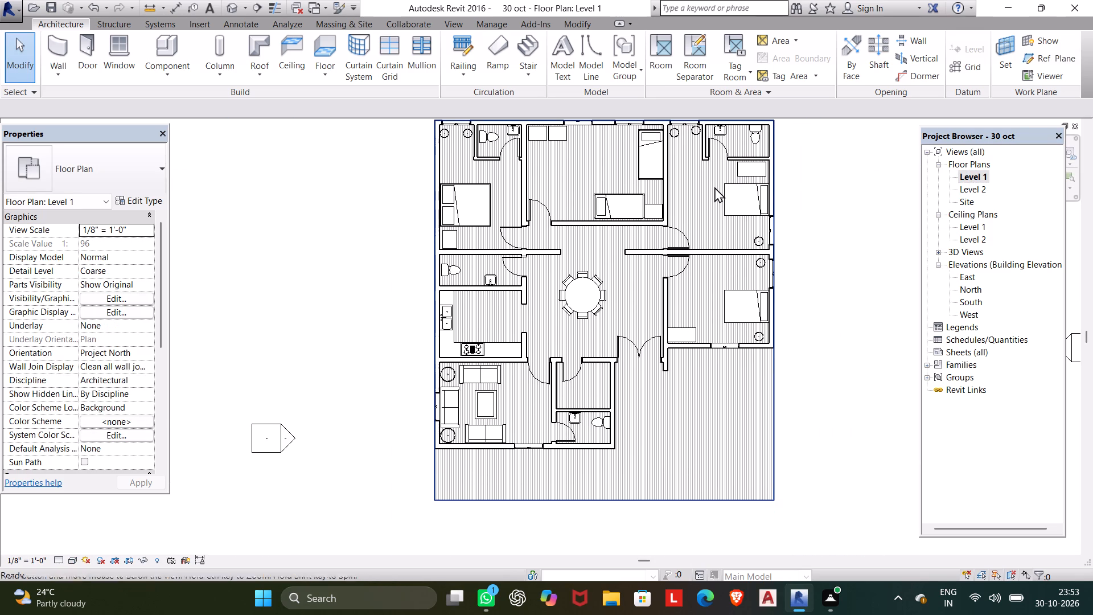
middle_drag(670, 219, 741, 258)
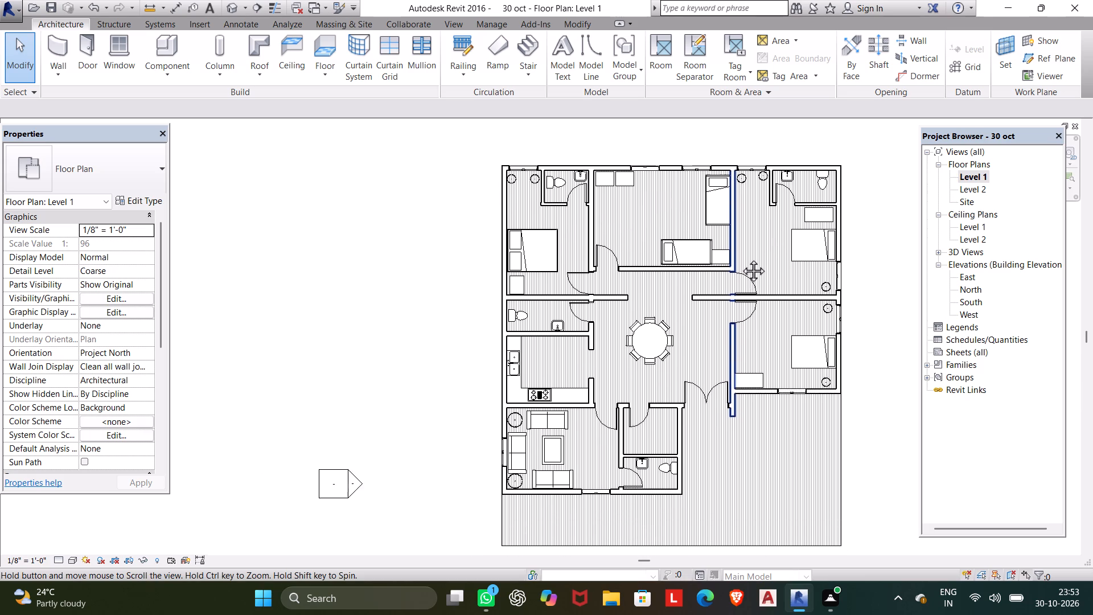
middle_drag(741, 258, 749, 238)
scroll(682, 305, up, 3)
scroll(682, 300, down, 3)
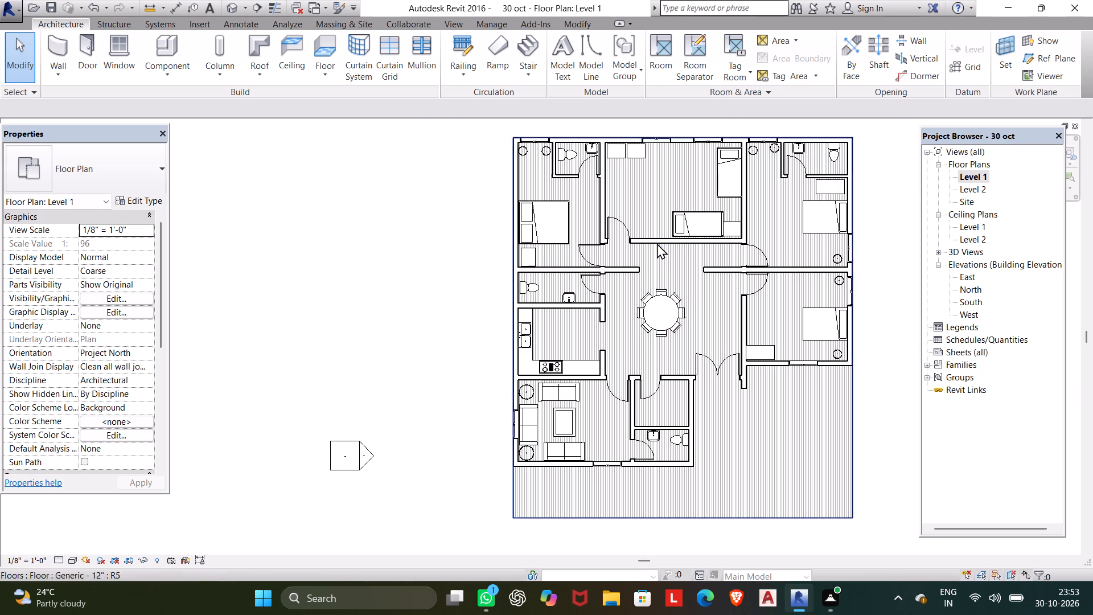
scroll(631, 252, down, 2)
middle_drag(631, 252, 620, 247)
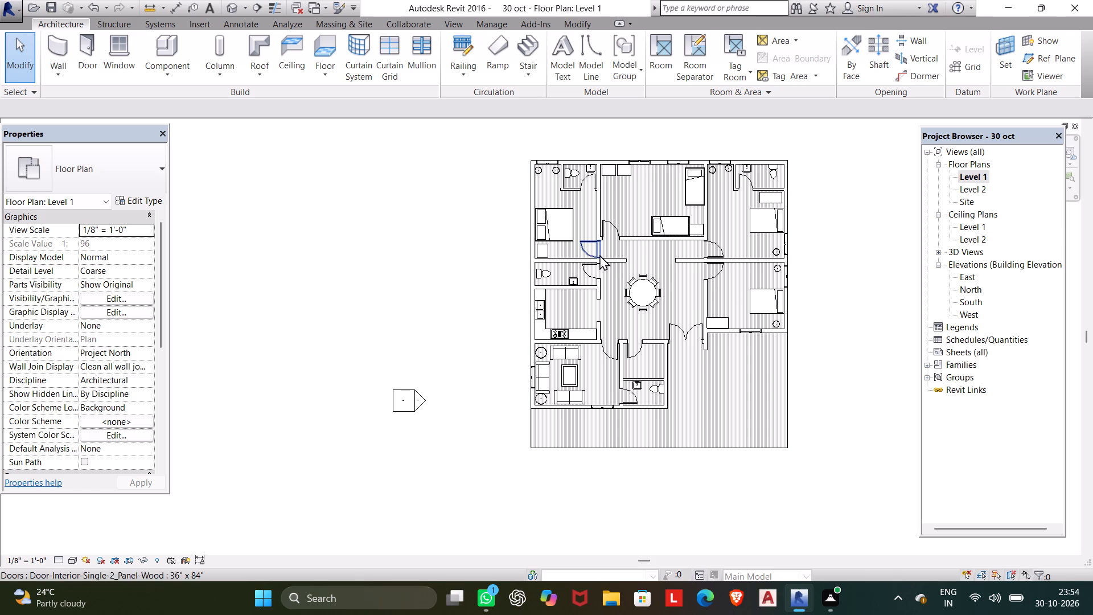
middle_drag(578, 306, 556, 304)
scroll(560, 304, down, 1)
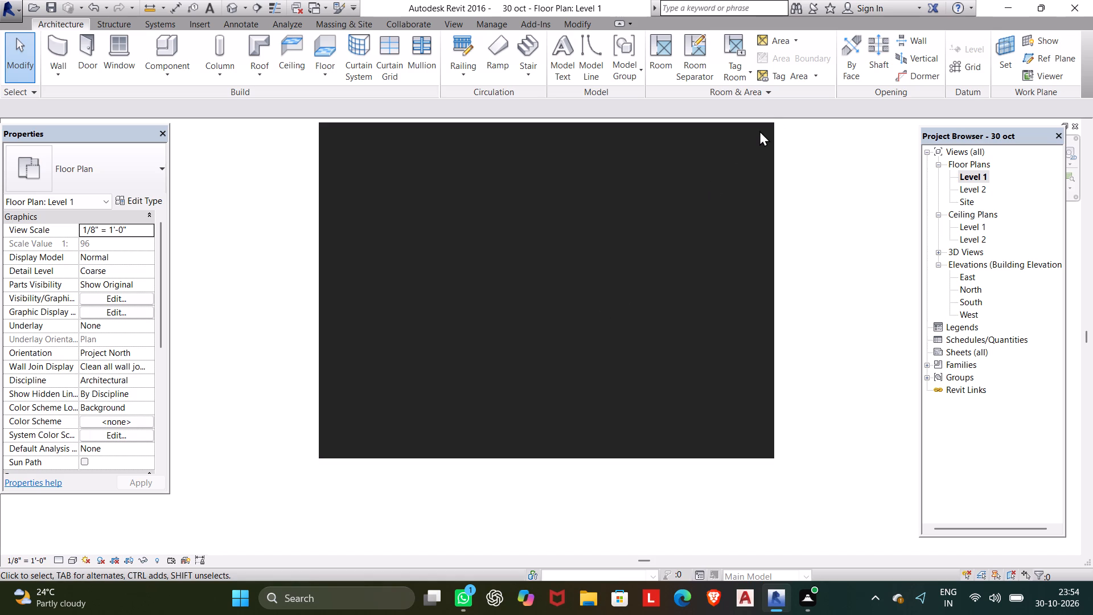
click(746, 138)
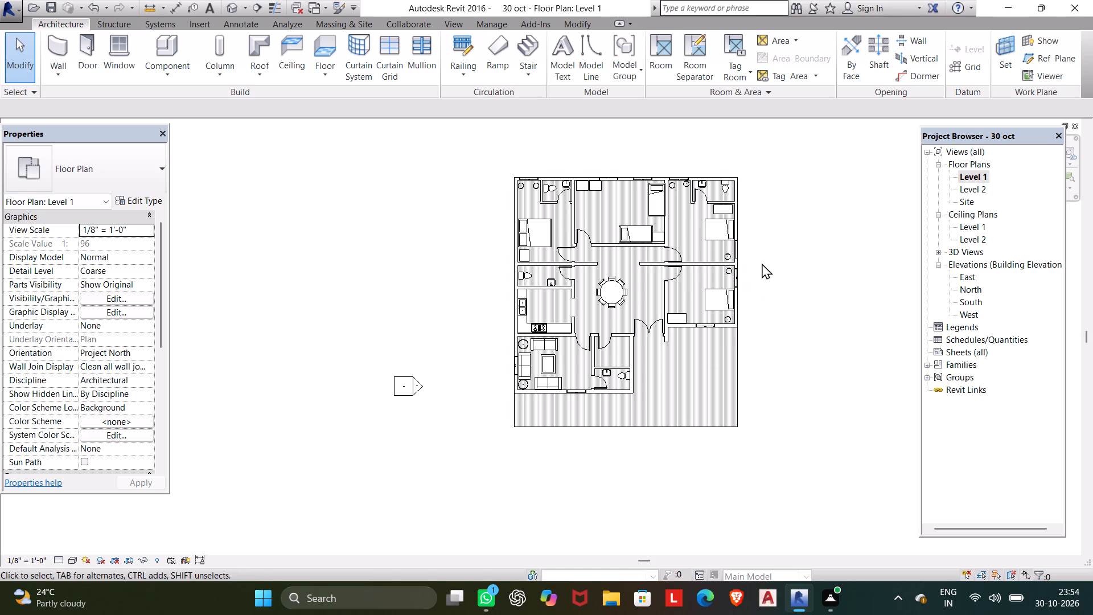
scroll(693, 261, up, 10)
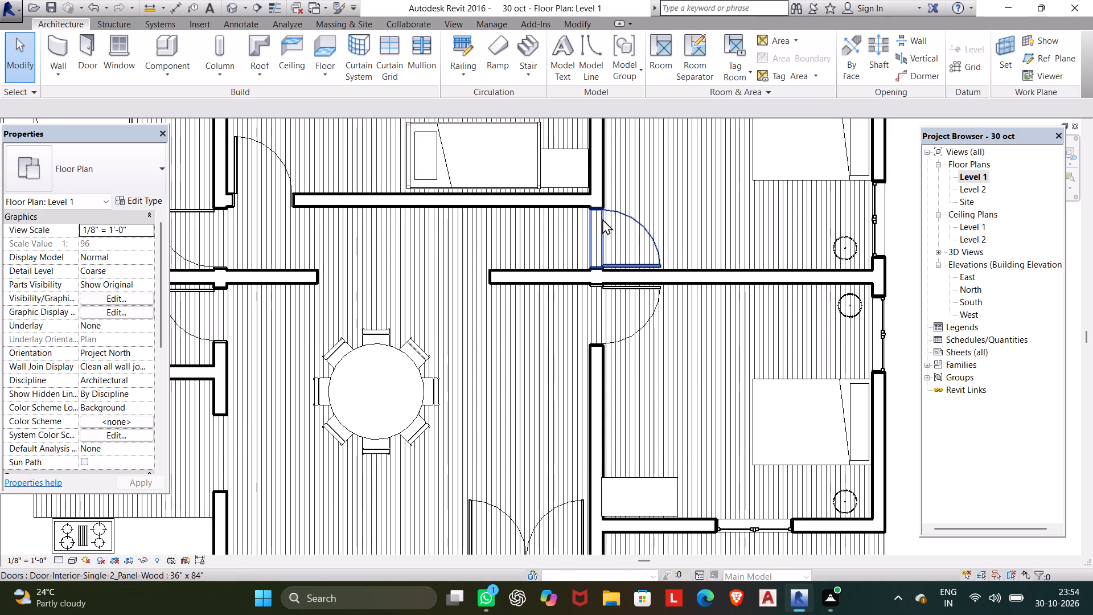
scroll(601, 214, down, 9)
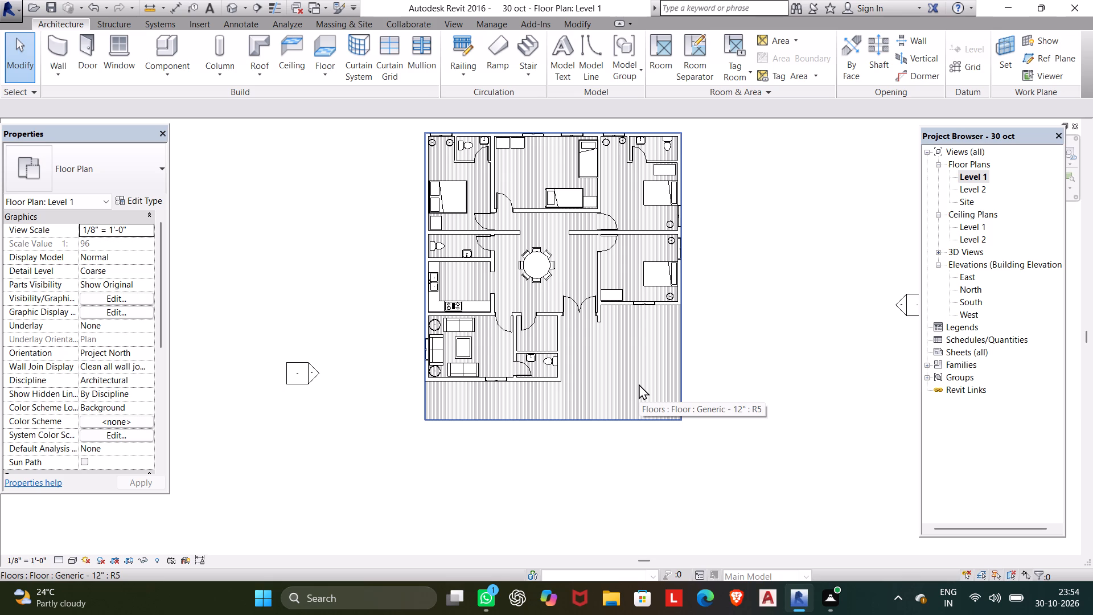
scroll(815, 261, down, 2)
middle_drag(815, 261, 811, 275)
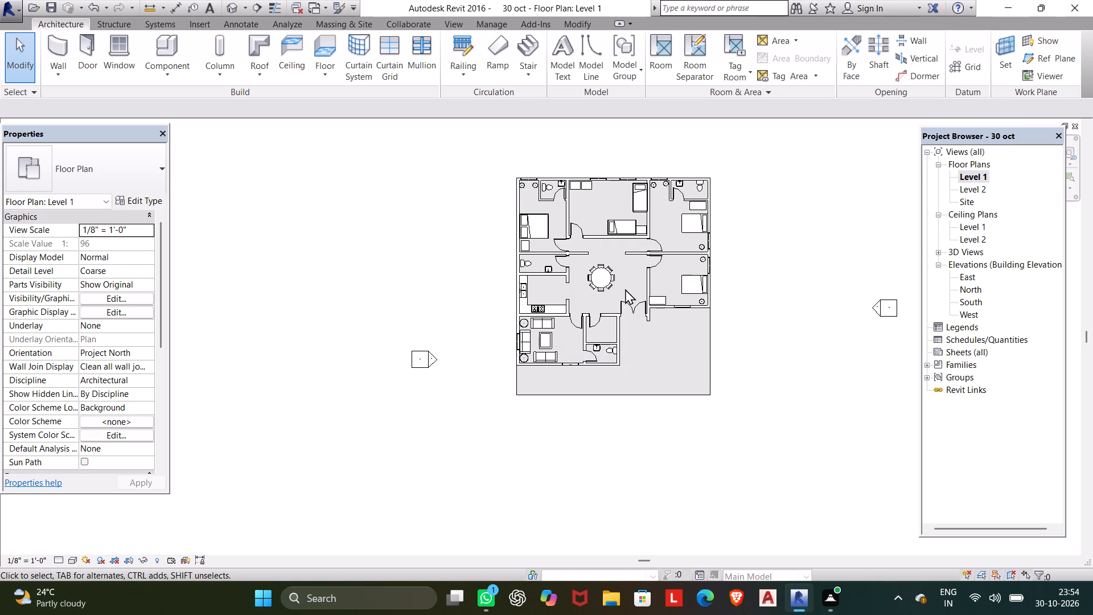
Examine the furnished house in the 3D view from several sides and from above, checking walls, openings and the open floor area outside.
click(233, 10)
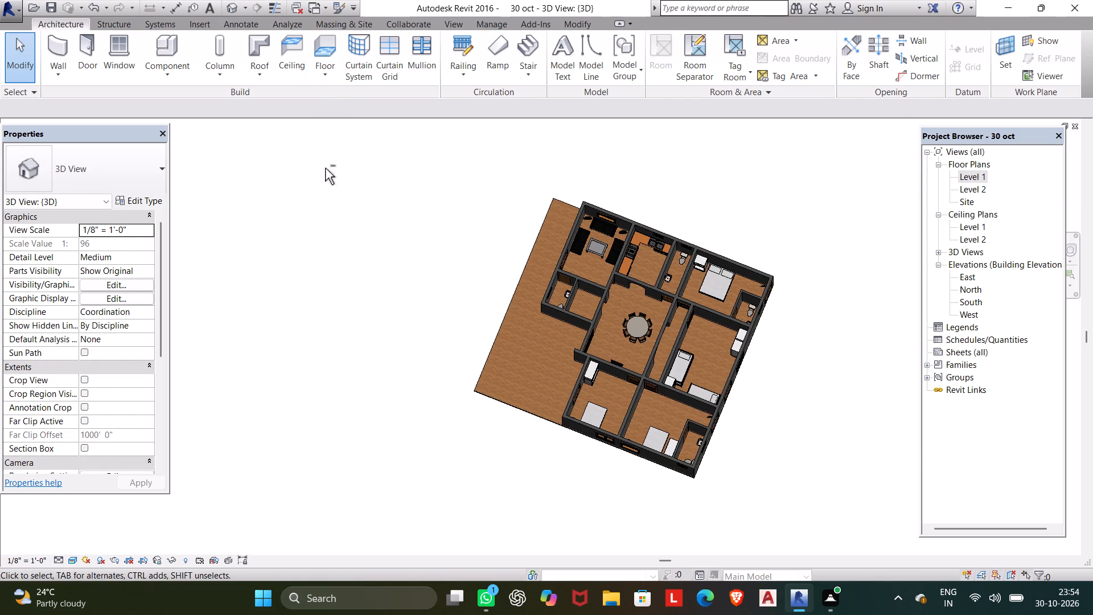
shift+middle_drag(324, 174, 336, 96)
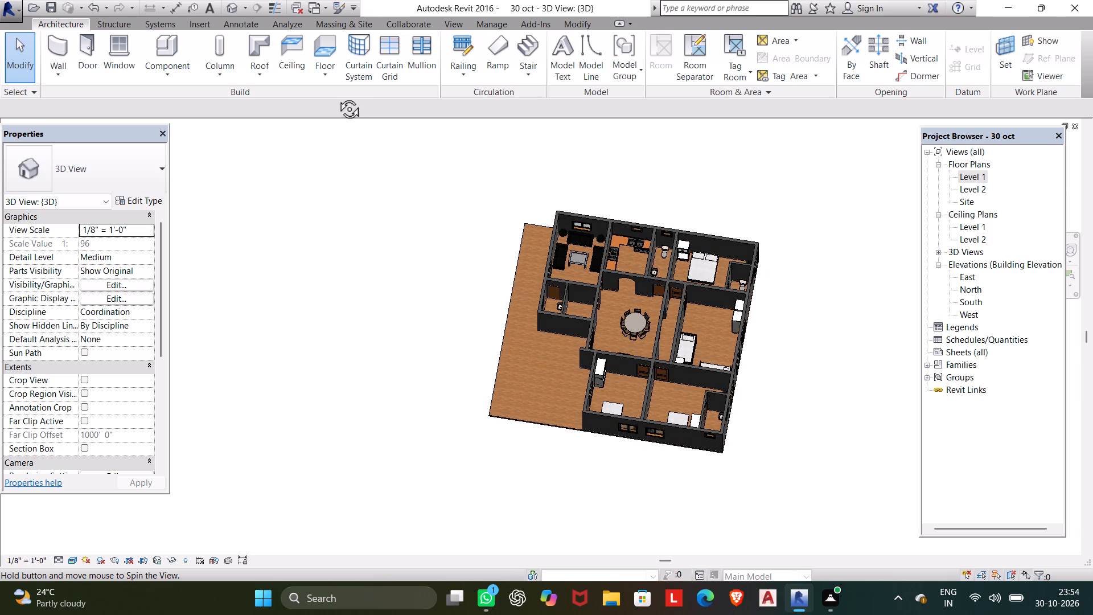
shift+middle_drag(336, 96, 150, 239)
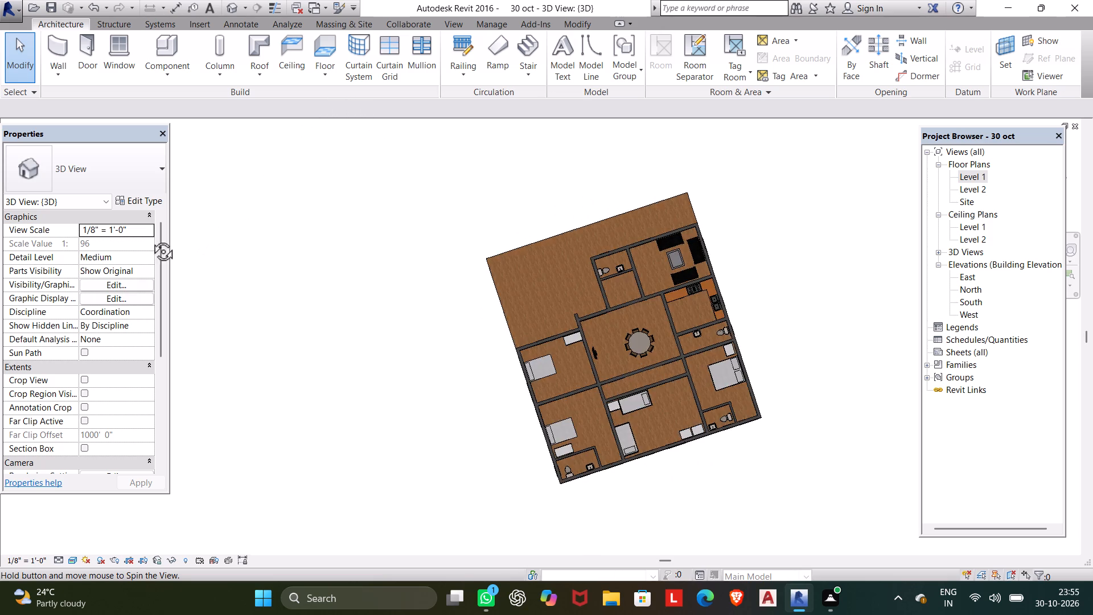
shift+middle_drag(150, 239, 179, 197)
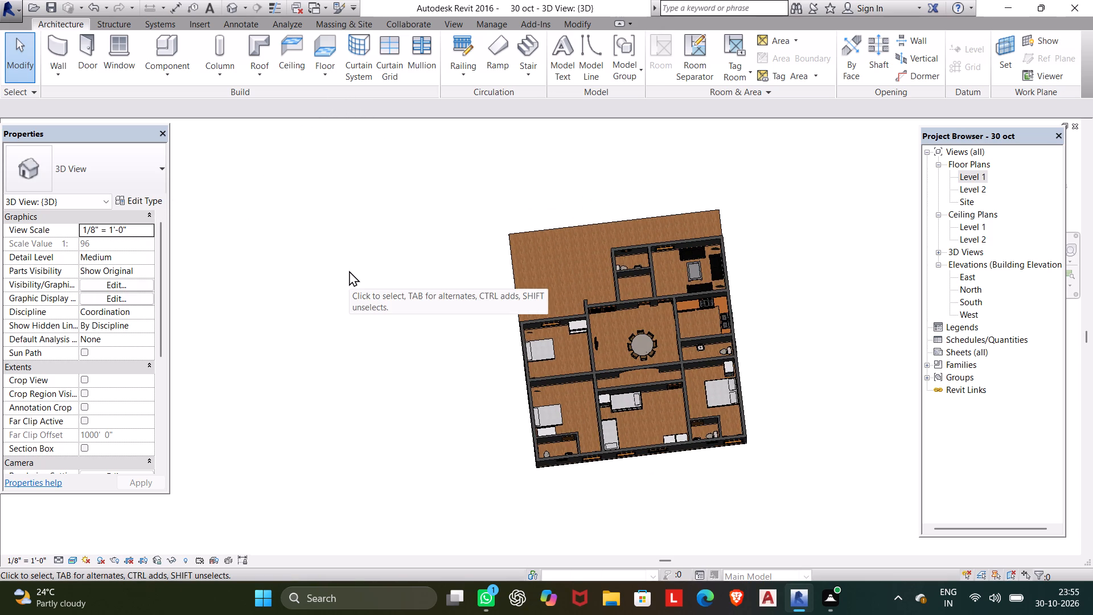
shift+middle_drag(344, 268, 354, 103)
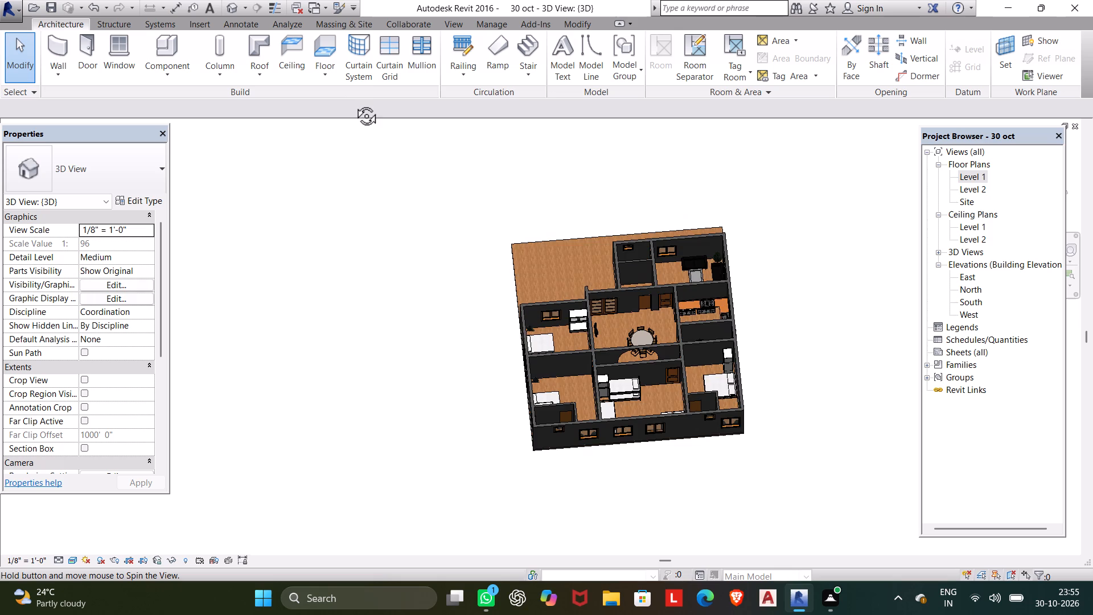
shift+middle_drag(354, 103, 356, 102)
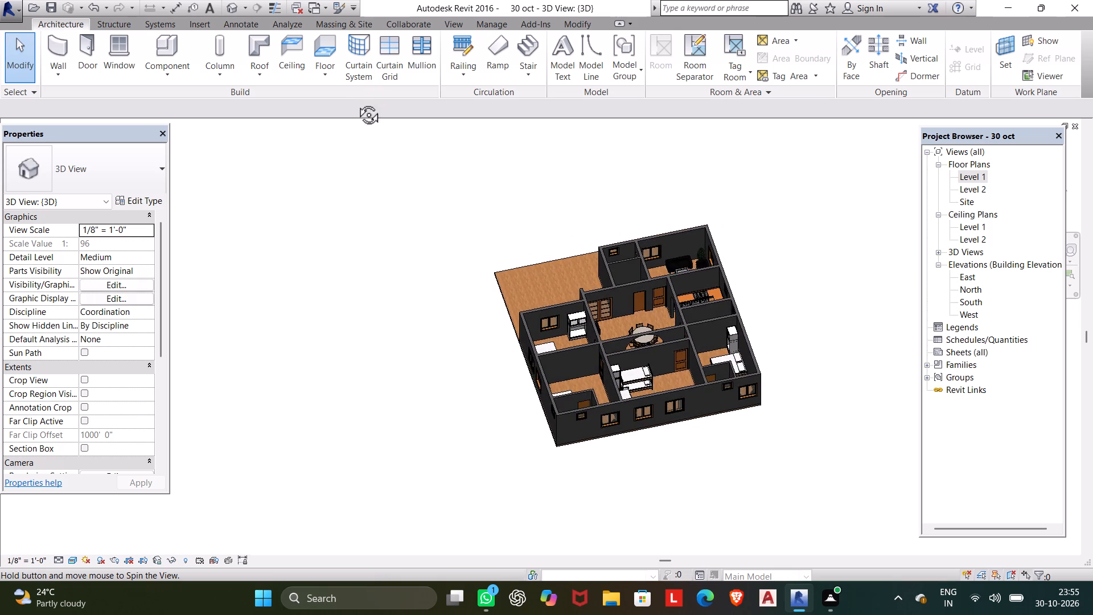
shift+middle_drag(356, 102, 210, 181)
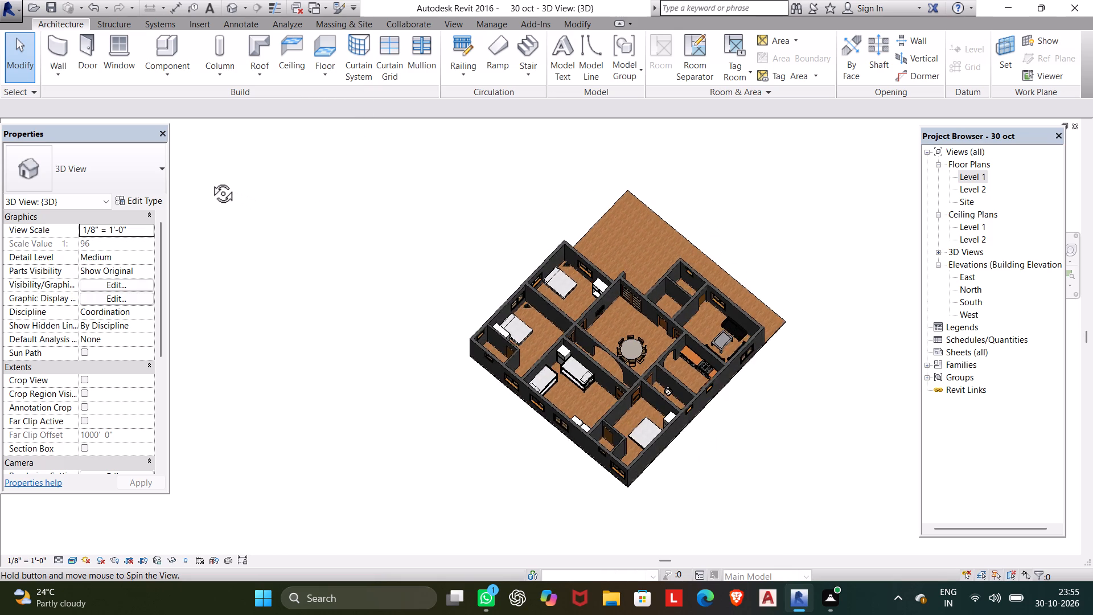
shift+middle_drag(210, 181, 167, 132)
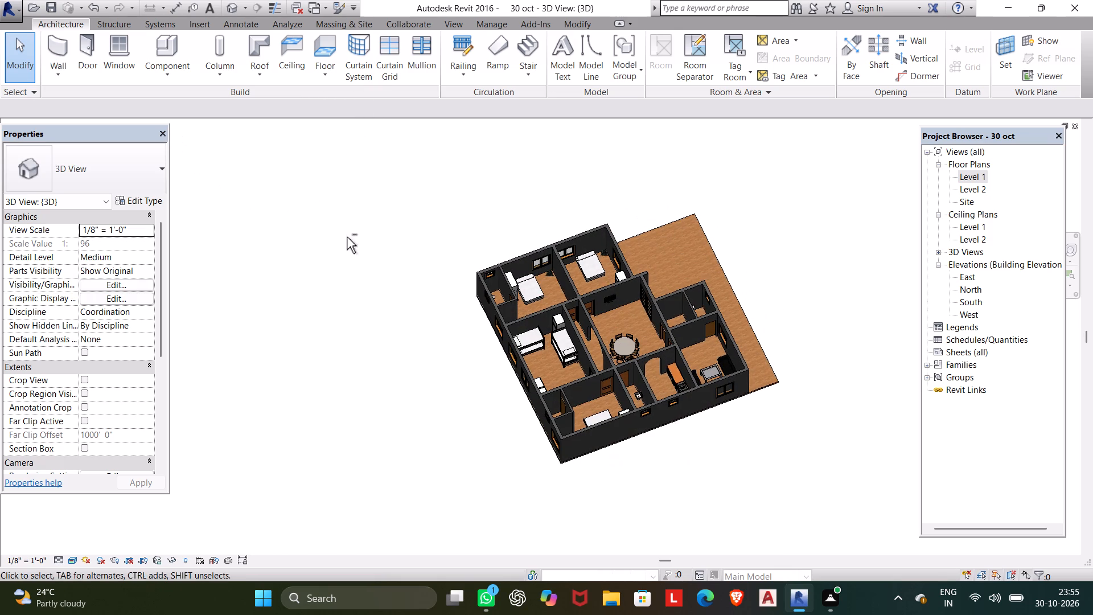
shift+middle_drag(347, 237, 271, 230)
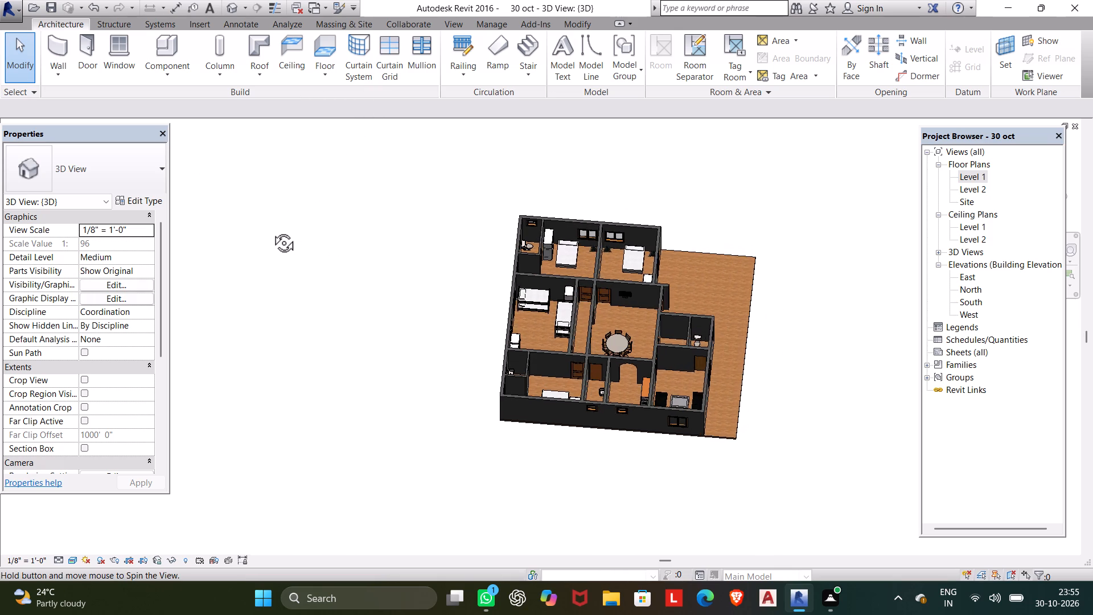
shift+middle_drag(271, 230, 259, 219)
shift+middle_drag(294, 301, 275, 311)
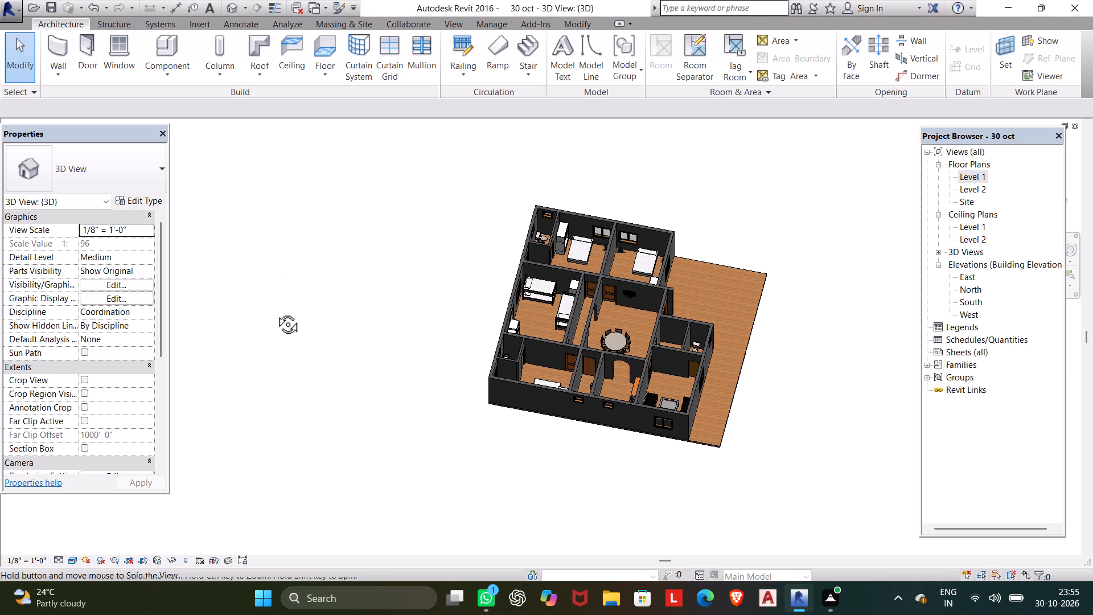
shift+middle_drag(275, 311, 176, 440)
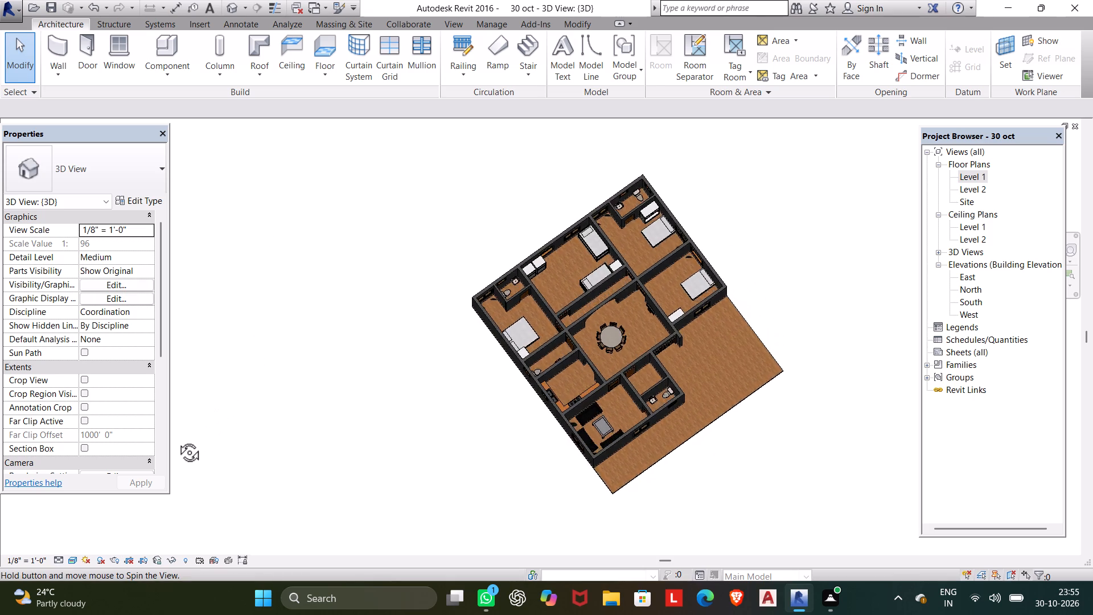
shift+middle_drag(176, 440, 209, 329)
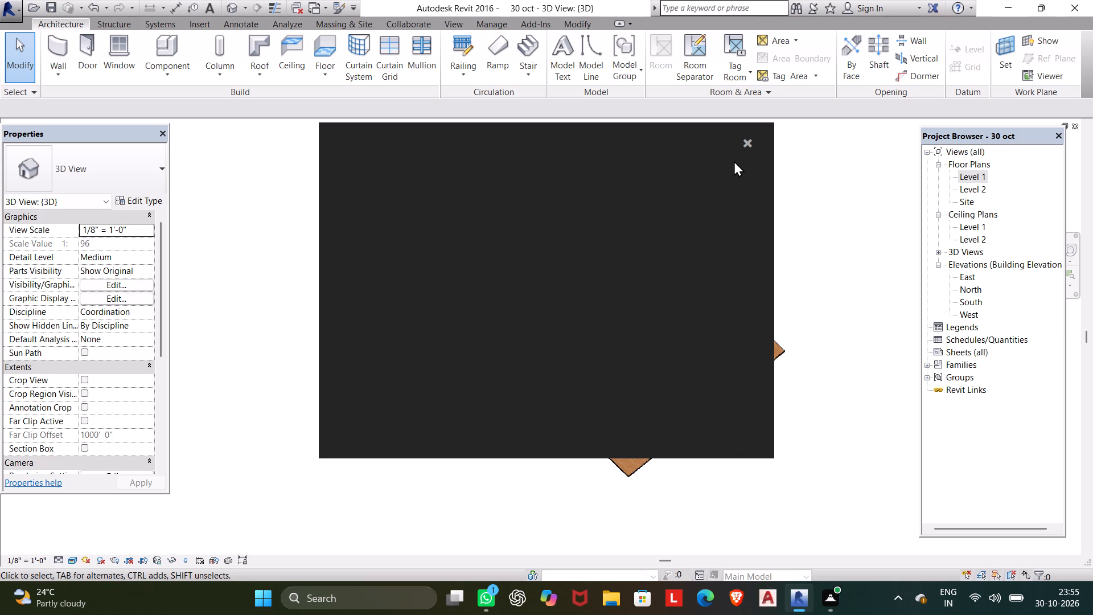
click(742, 143)
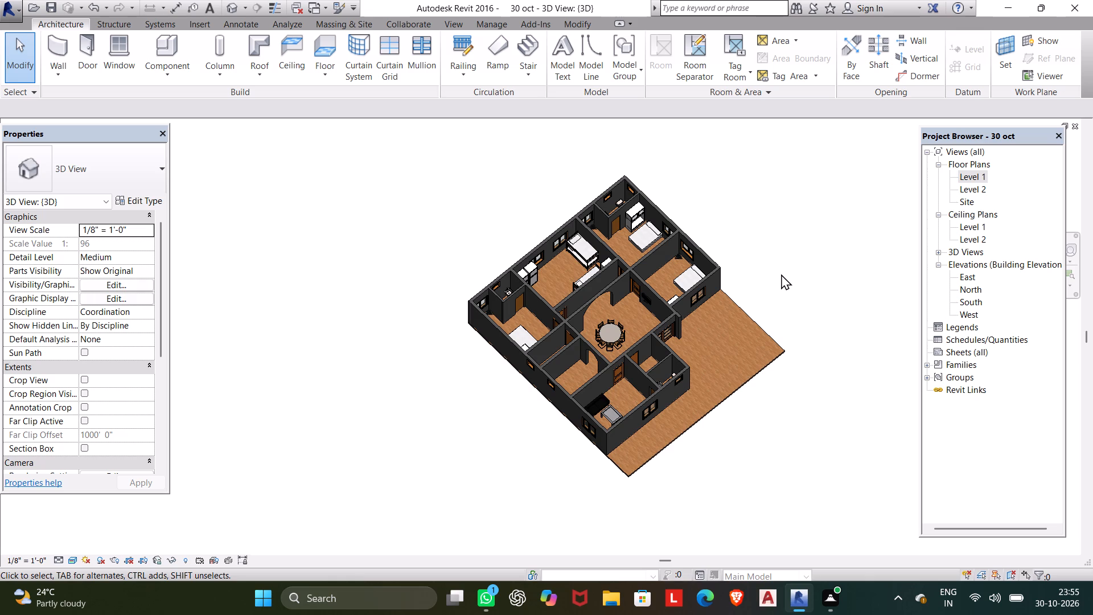
shift+middle_drag(776, 305, 676, 326)
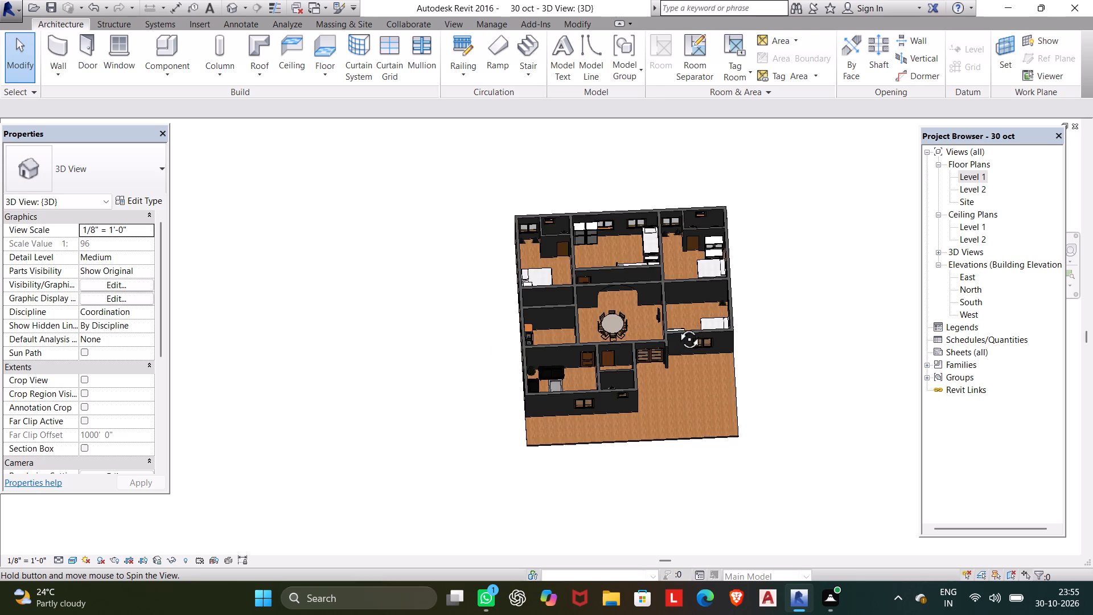
shift+middle_drag(676, 326, 579, 442)
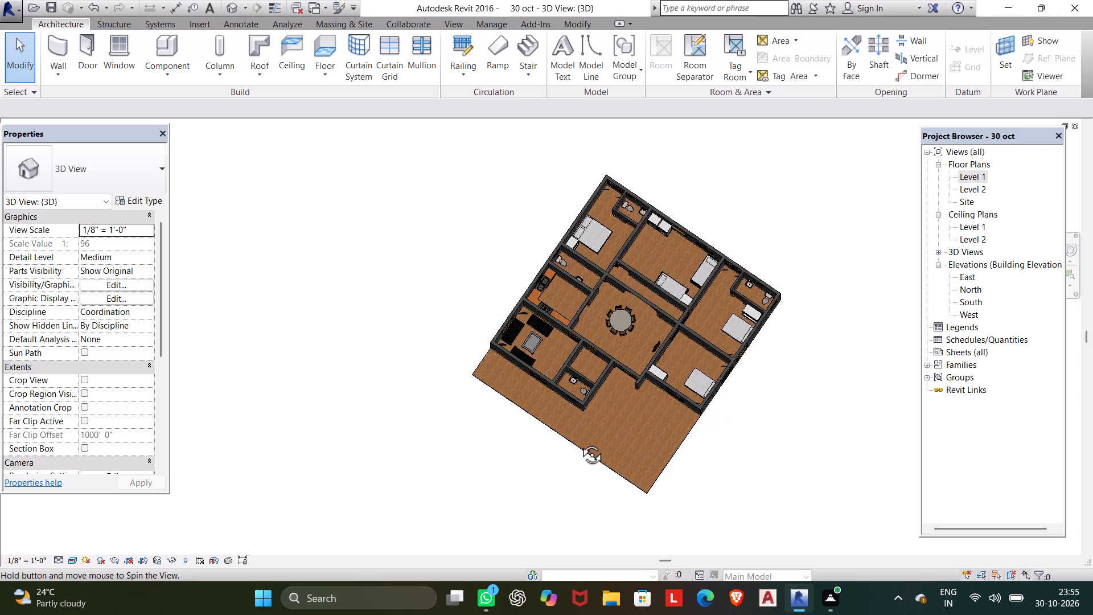
shift+middle_drag(579, 442, 576, 430)
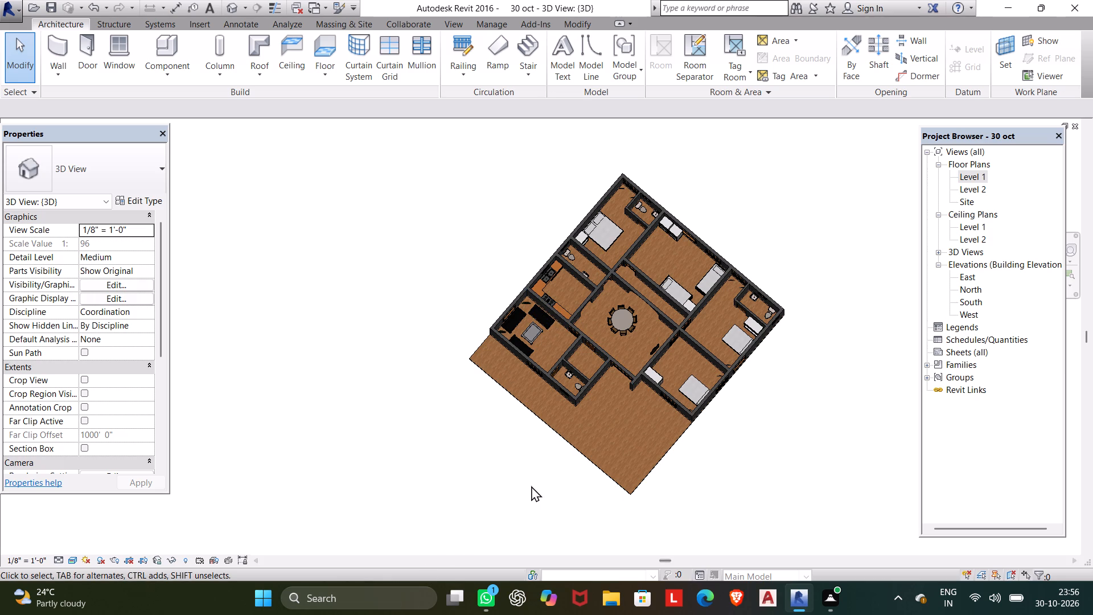
Open the Level 1 floor plan and load the RPC Tree - Conifer family from the Planting library folder for component placement.
double_click(980, 174)
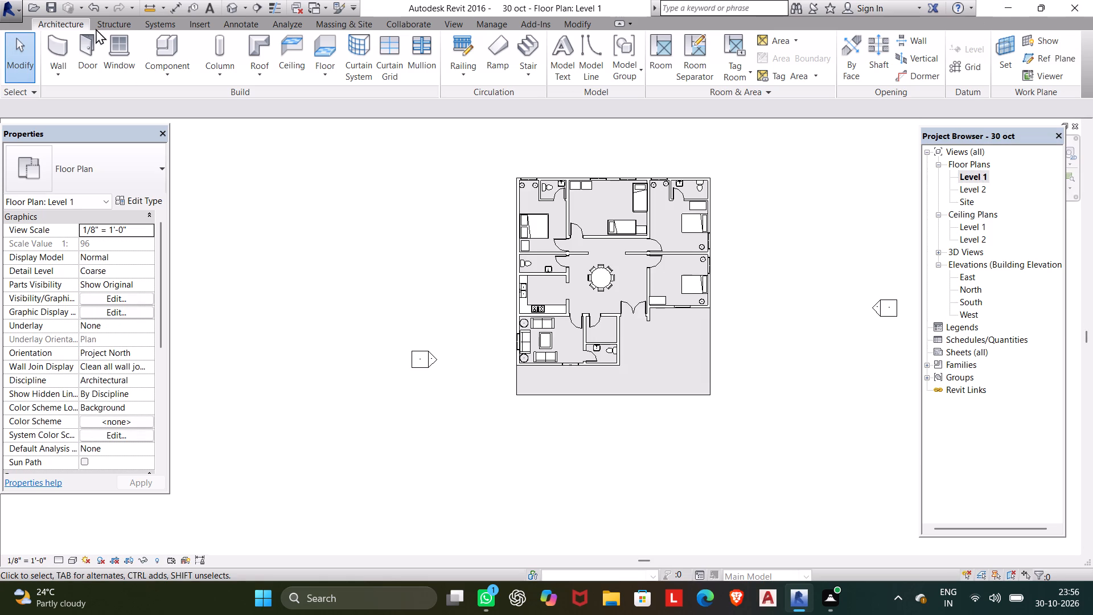
click(161, 34)
click(576, 59)
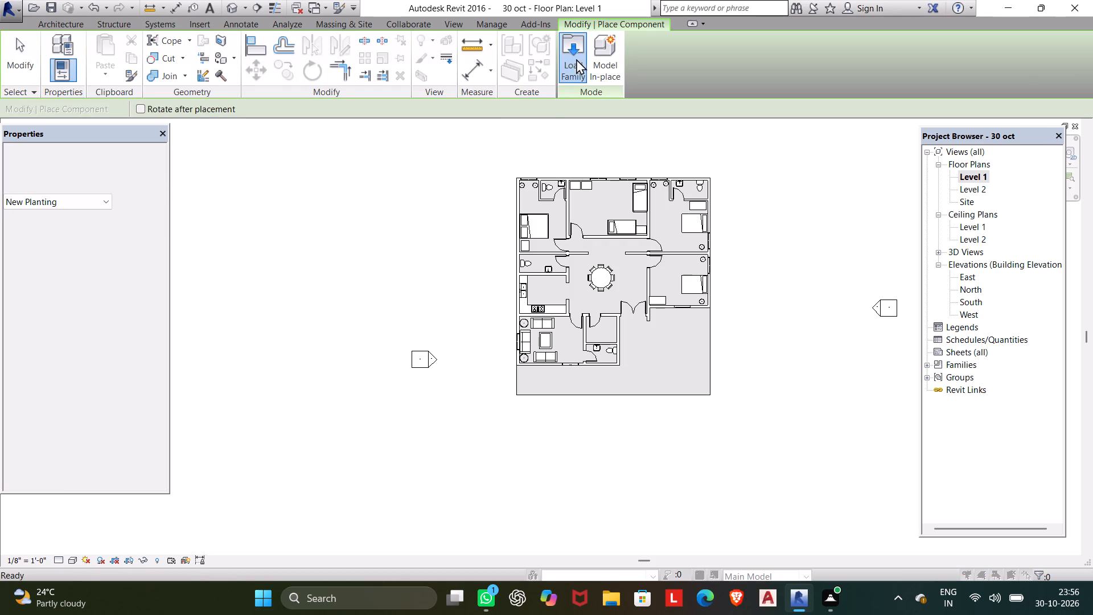
scroll(381, 196, down, 5)
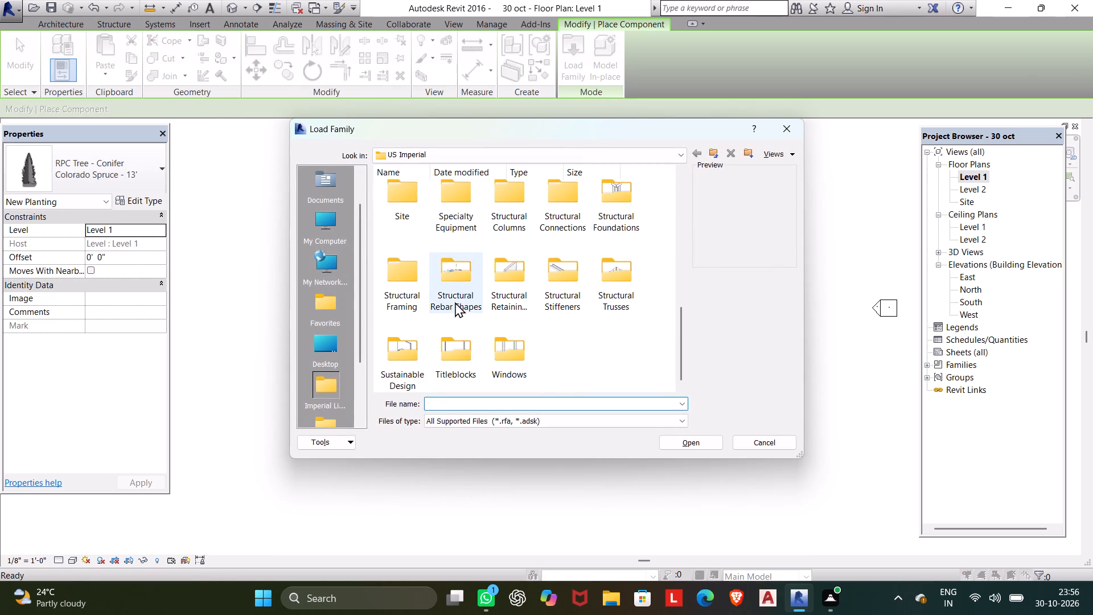
scroll(481, 234, down, 2)
scroll(483, 234, up, 4)
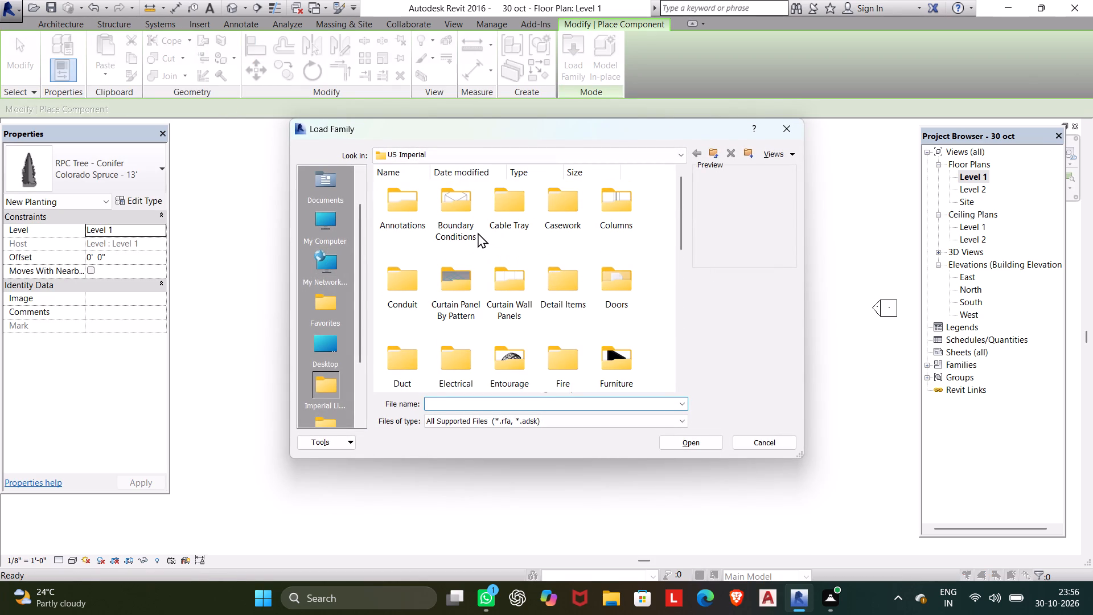
scroll(478, 232, up, 1)
scroll(478, 232, down, 2)
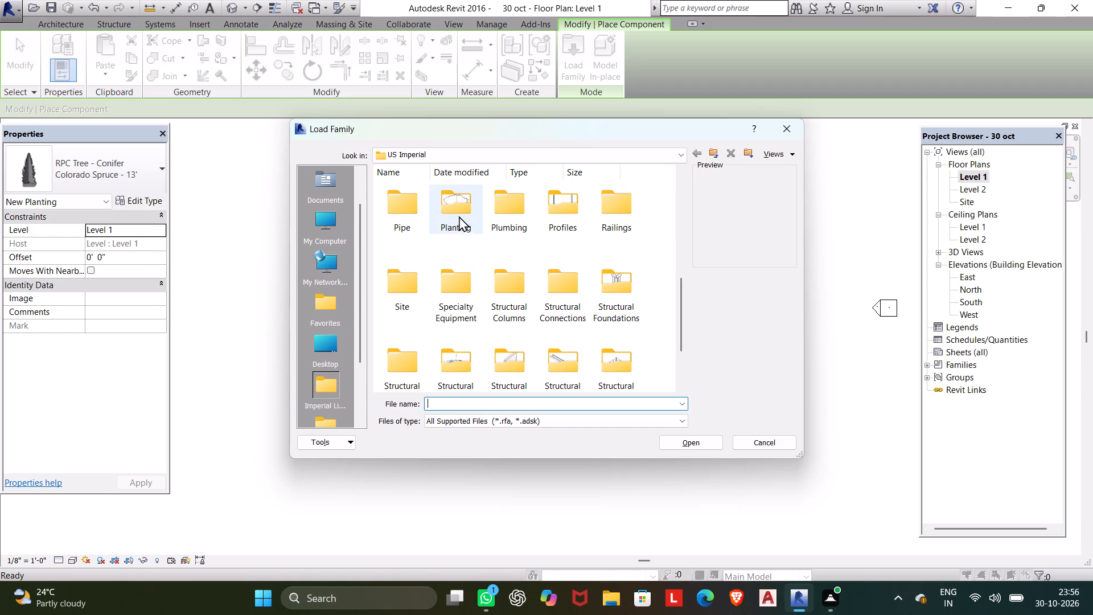
click(458, 215)
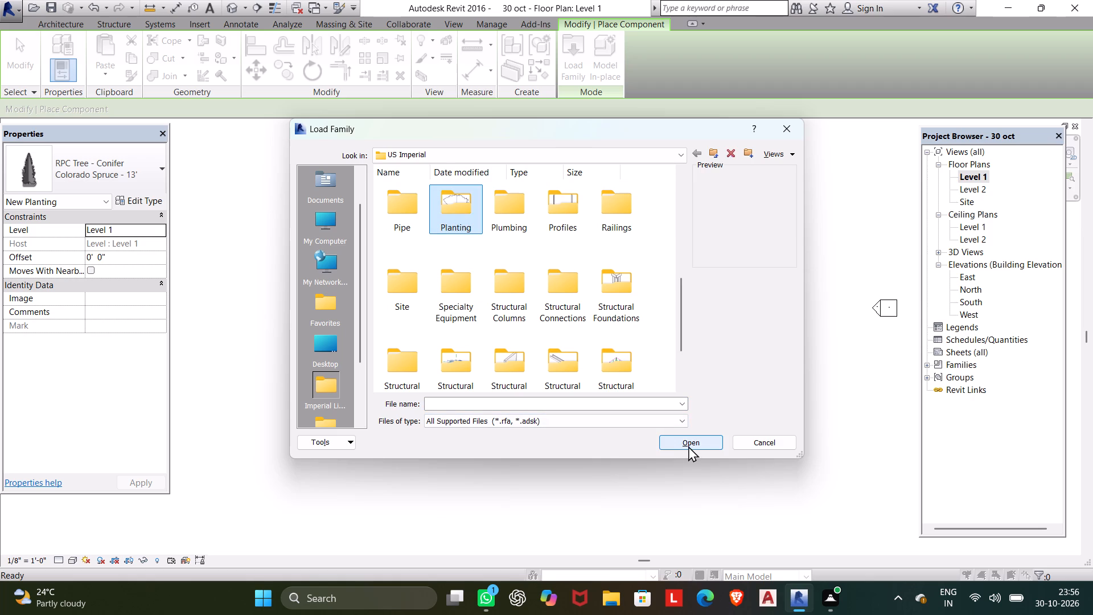
click(688, 446)
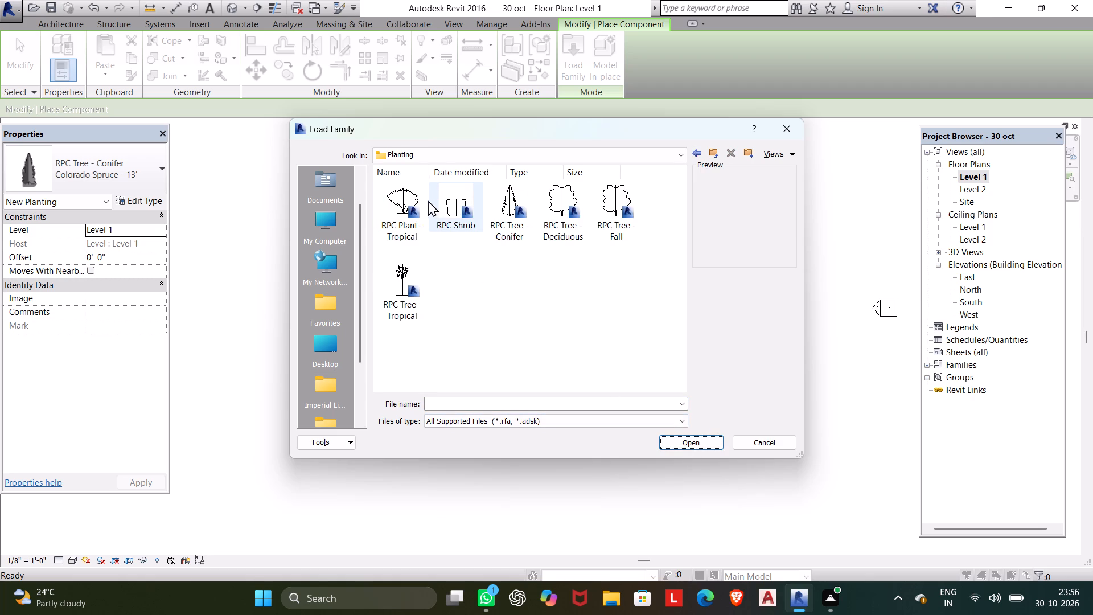
click(505, 197)
click(697, 445)
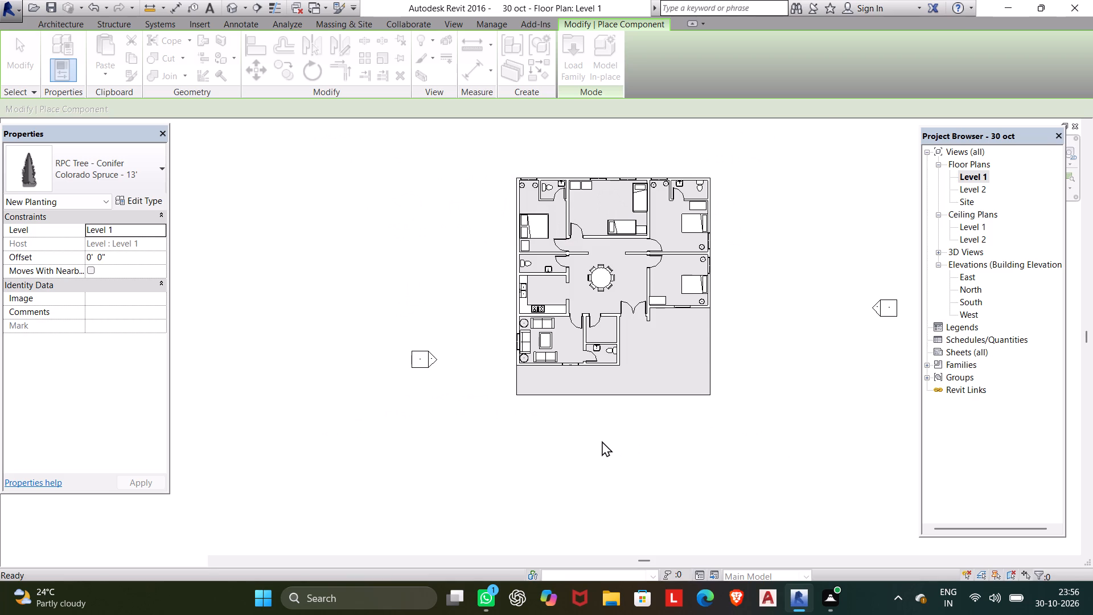
Set the height of the RPC Tree - Conifer type Colorado Spruce - 13' to 8'.
scroll(535, 389, up, 5)
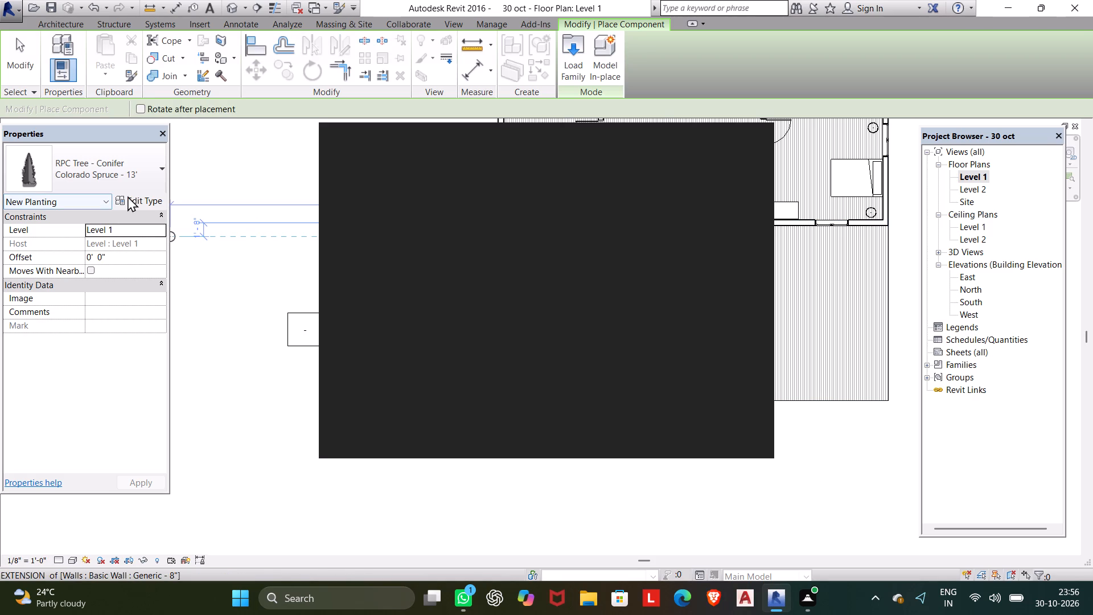
click(152, 196)
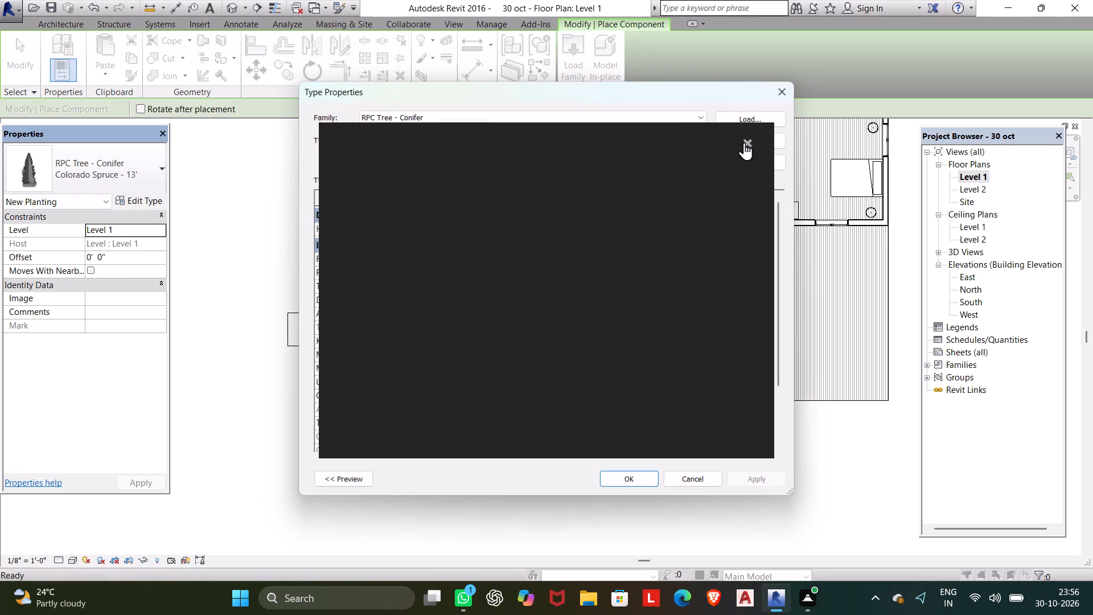
click(744, 142)
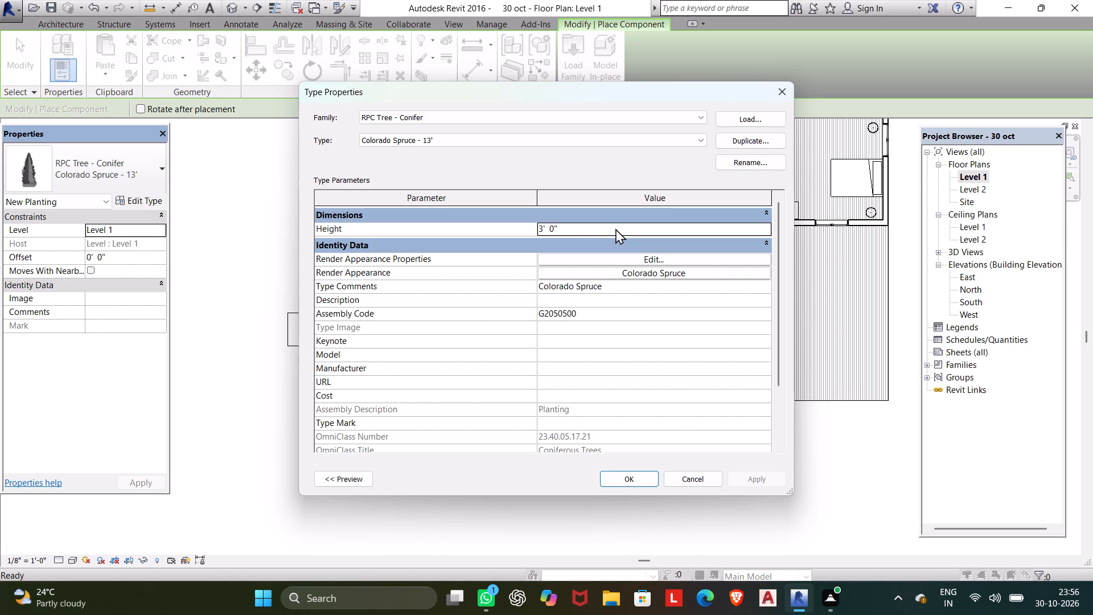
click(615, 228)
drag(615, 228, 529, 238)
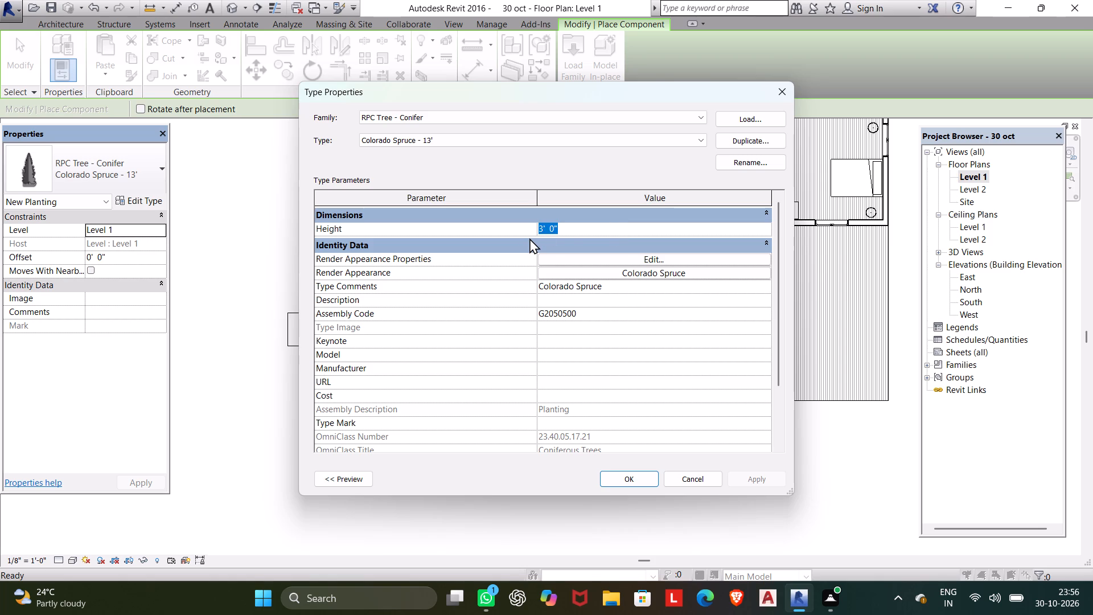
key(7)
key(BackSpace)
text(8')
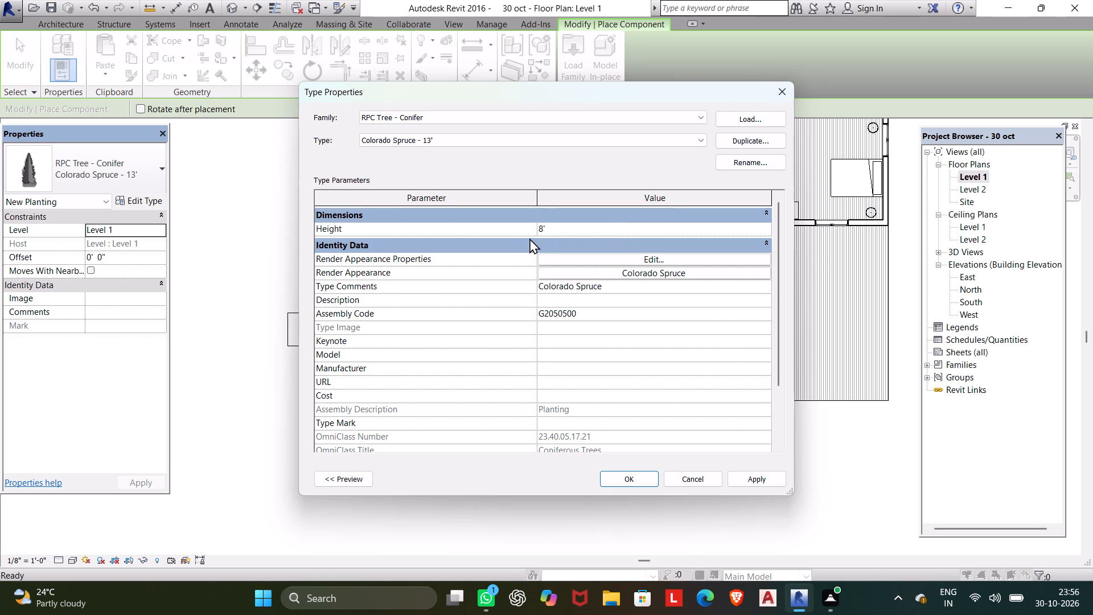
click(621, 479)
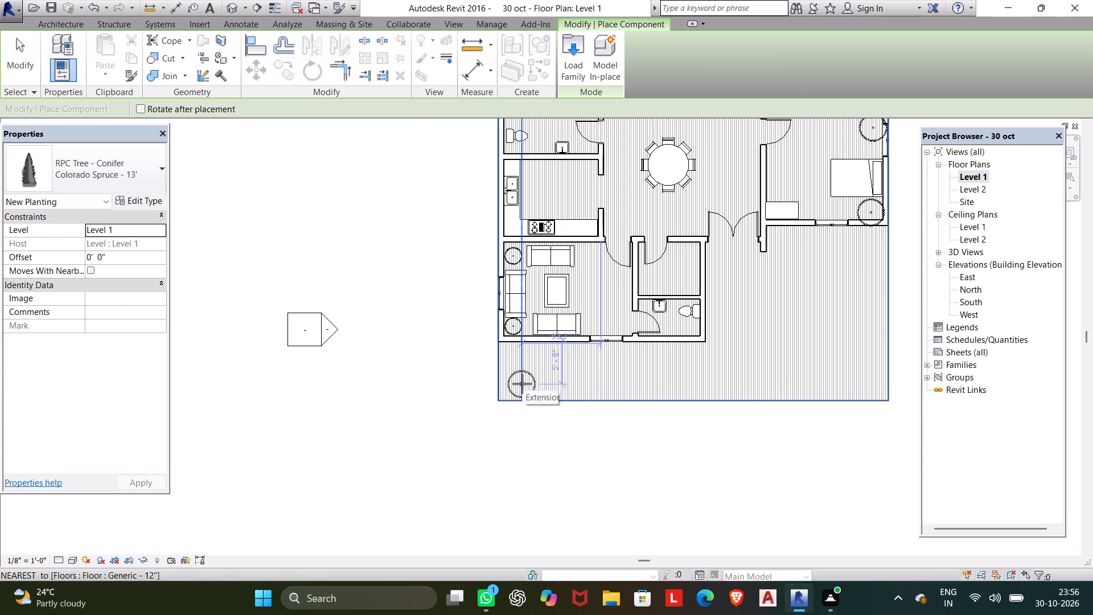
Place five spruces in a row along the open floor's lower edge below the living room, plus one above the row's left end.
scroll(521, 384, up, 7)
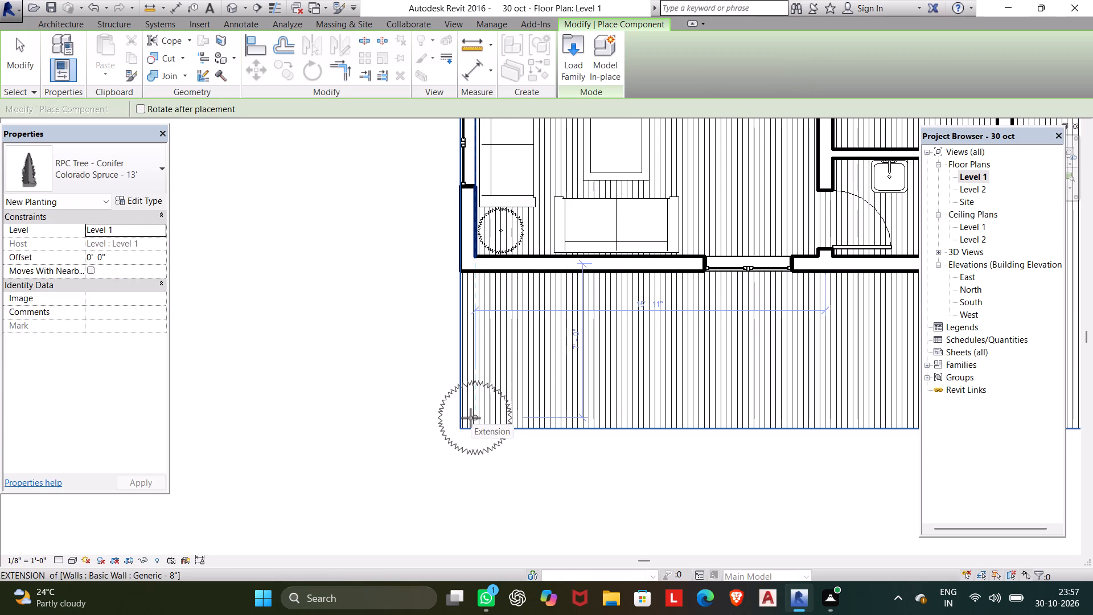
click(471, 418)
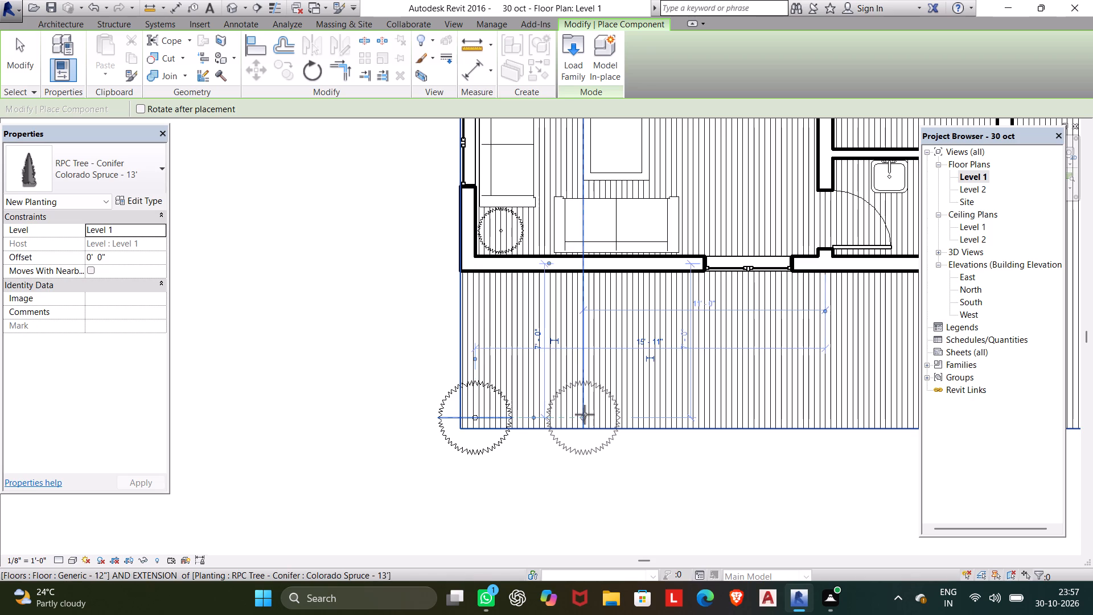
click(585, 415)
scroll(692, 411, down, 2)
middle_drag(692, 411, 651, 412)
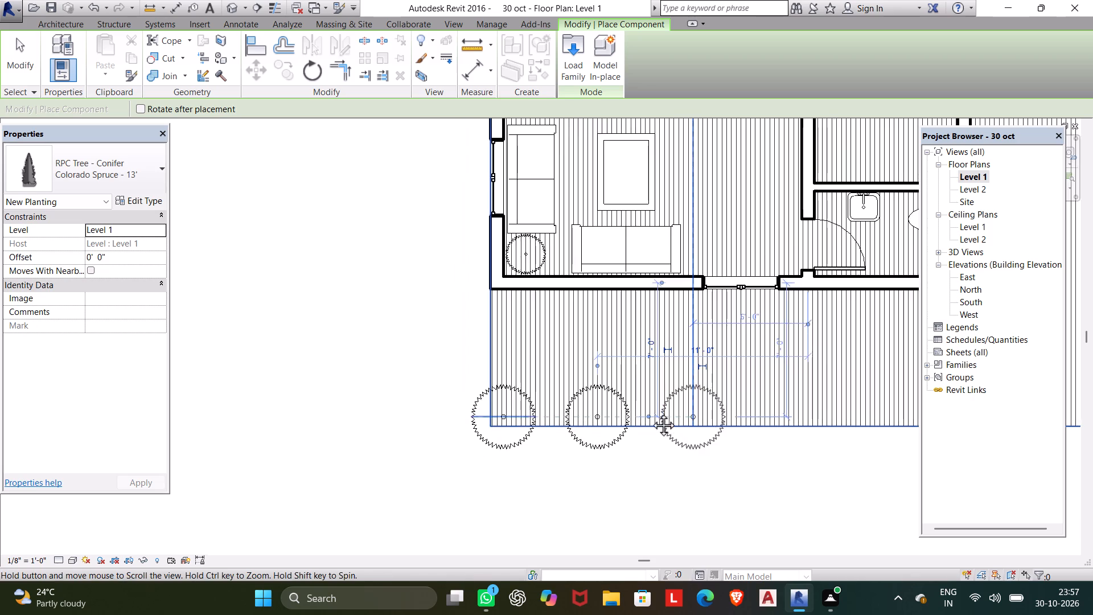
middle_drag(651, 412, 531, 404)
click(534, 404)
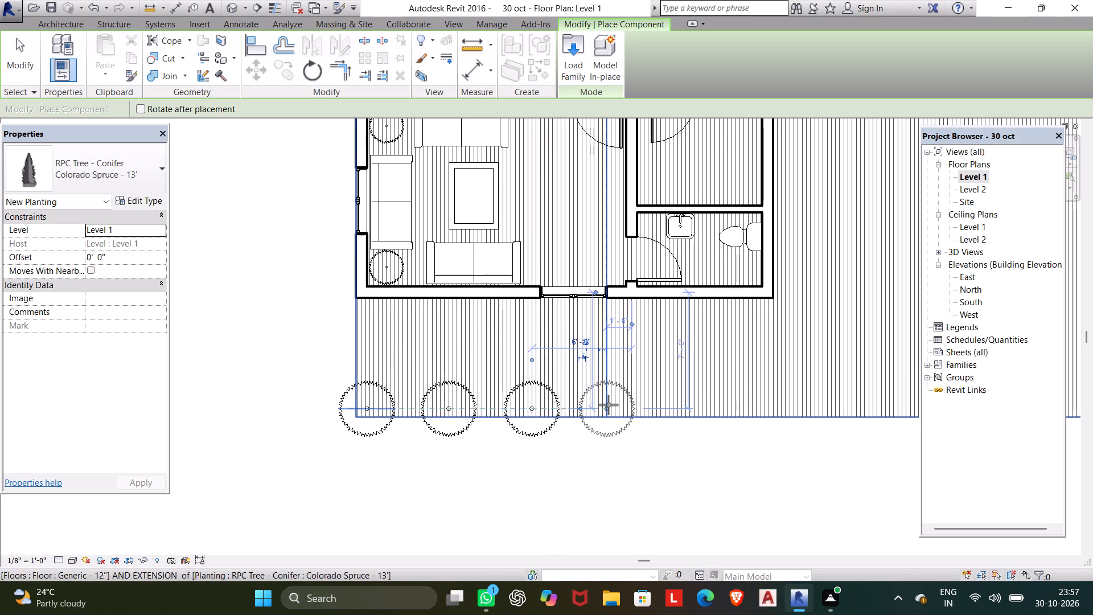
click(609, 405)
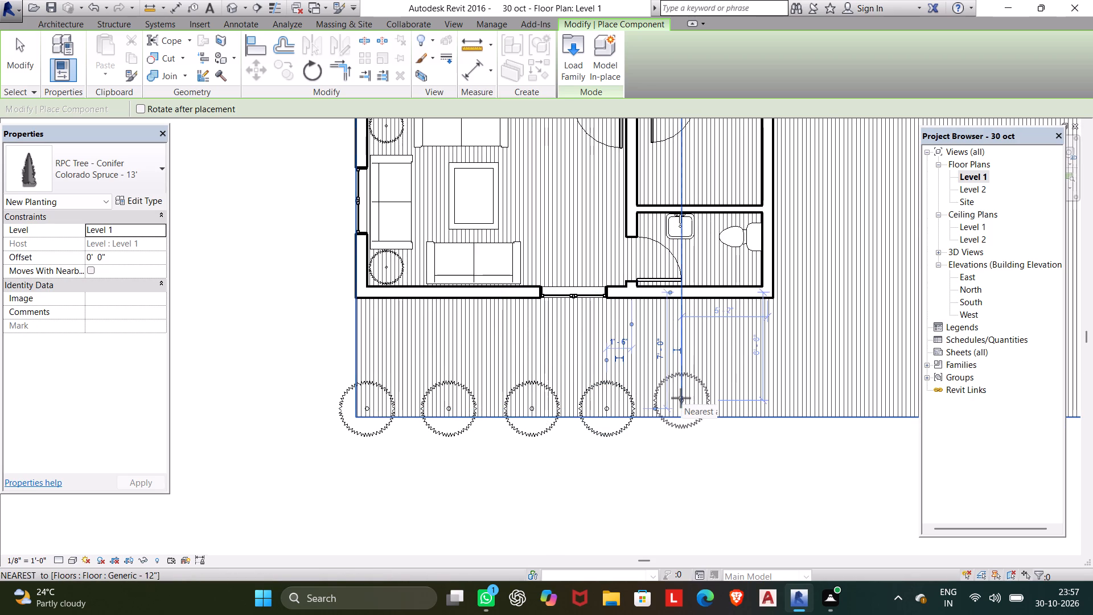
click(681, 398)
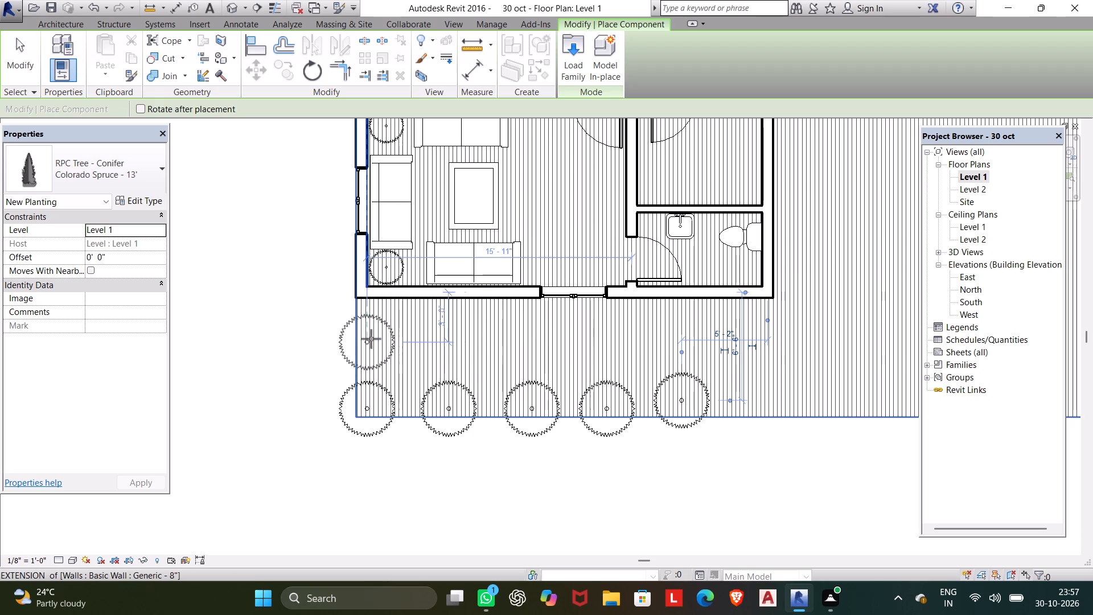
click(369, 339)
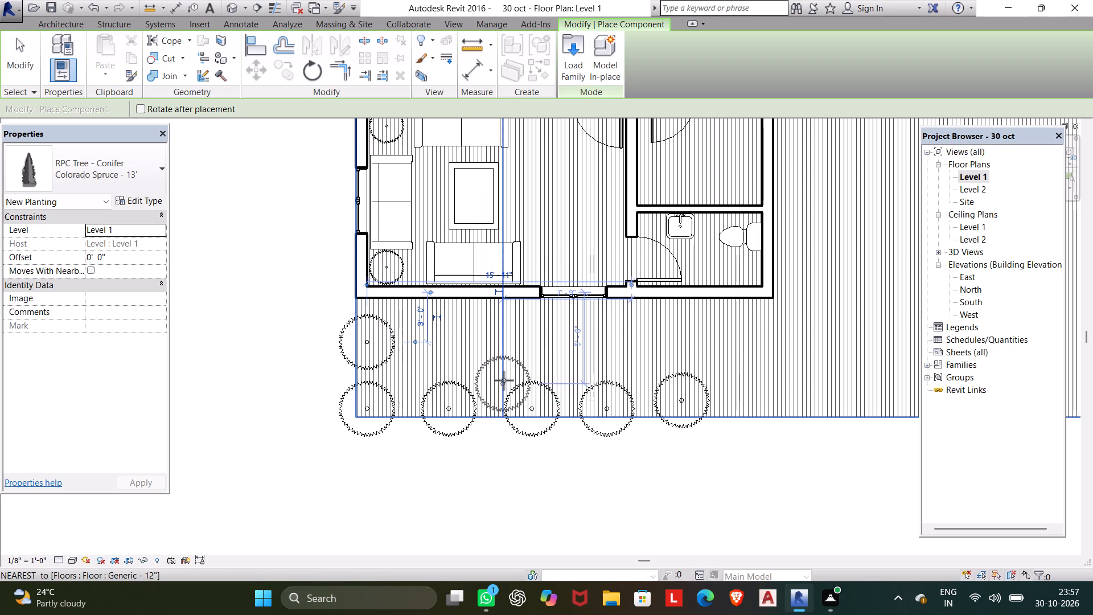
key(grave)
key(Escape)
key(Escape)
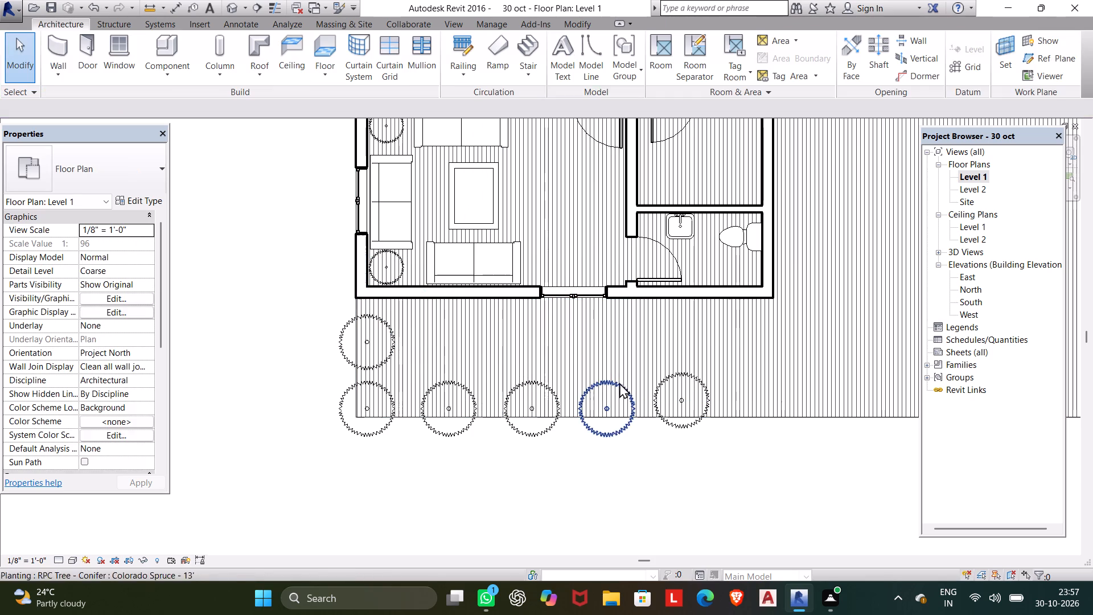
Nudge the rightmost spruce of the row down until it lines up with the other four.
click(681, 396)
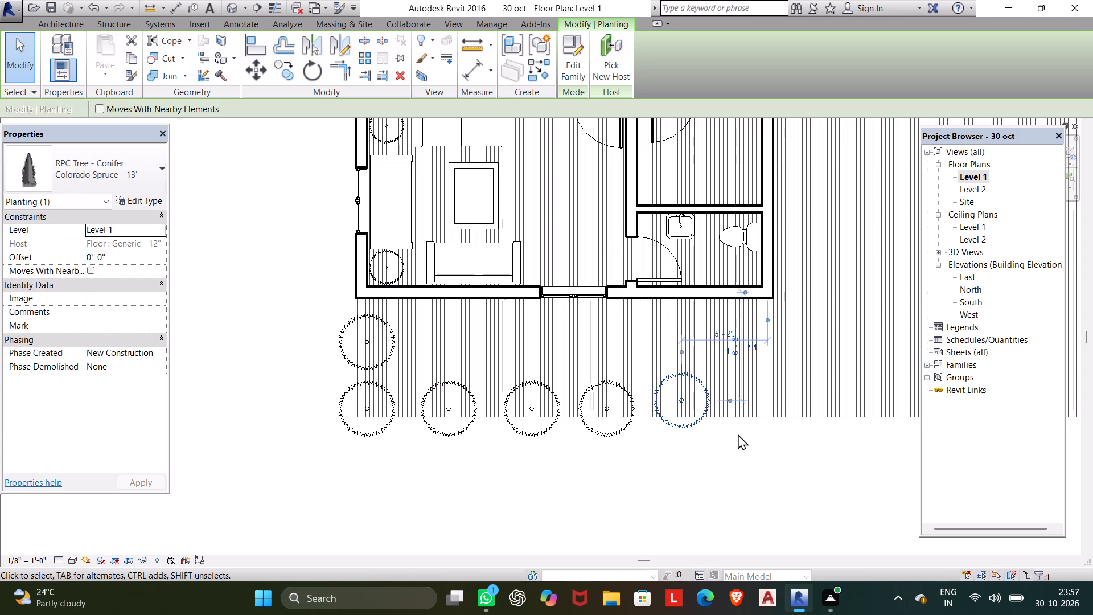
key(Down)
key(Down)
key(Down)
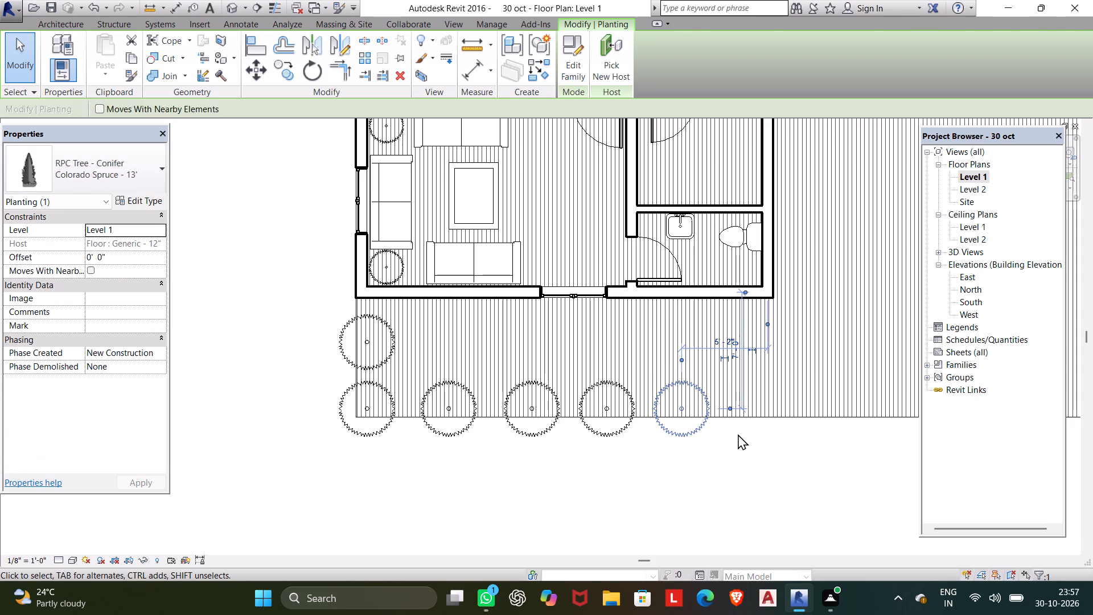
key(Escape)
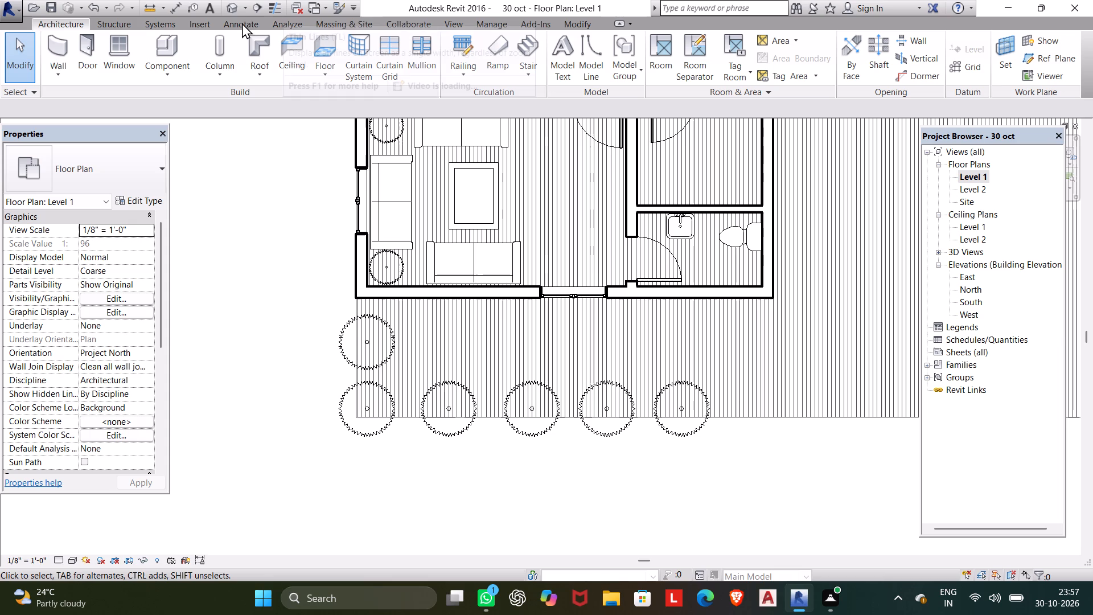
Examine the house in the 3D view from the front and from above, checking the new trees along the open floor's edge.
click(231, 4)
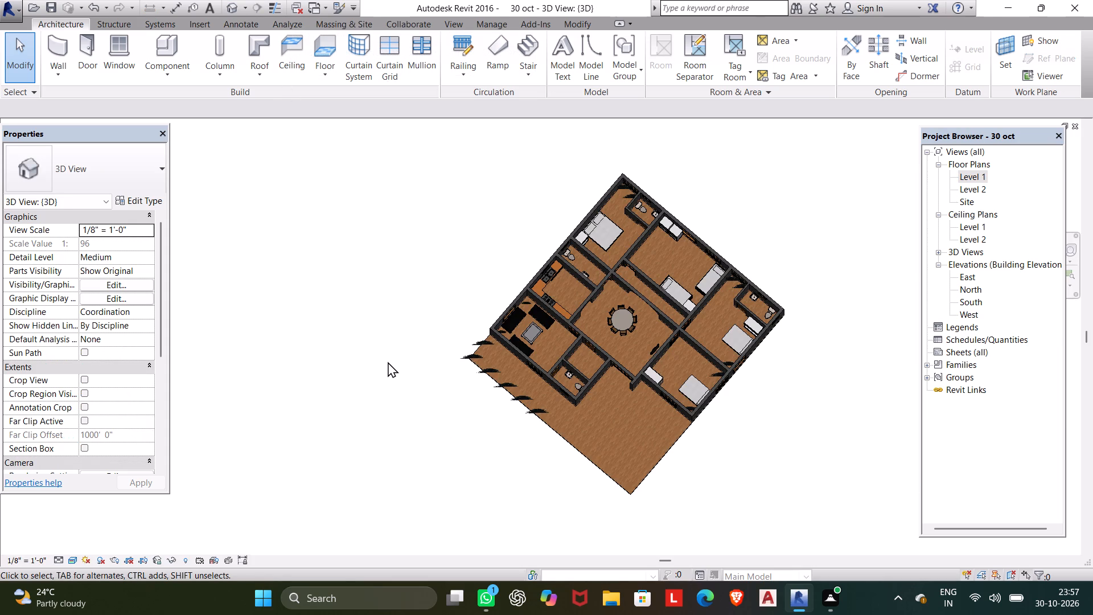
shift+middle_drag(395, 375, 437, 269)
shift+drag(435, 270, 437, 269)
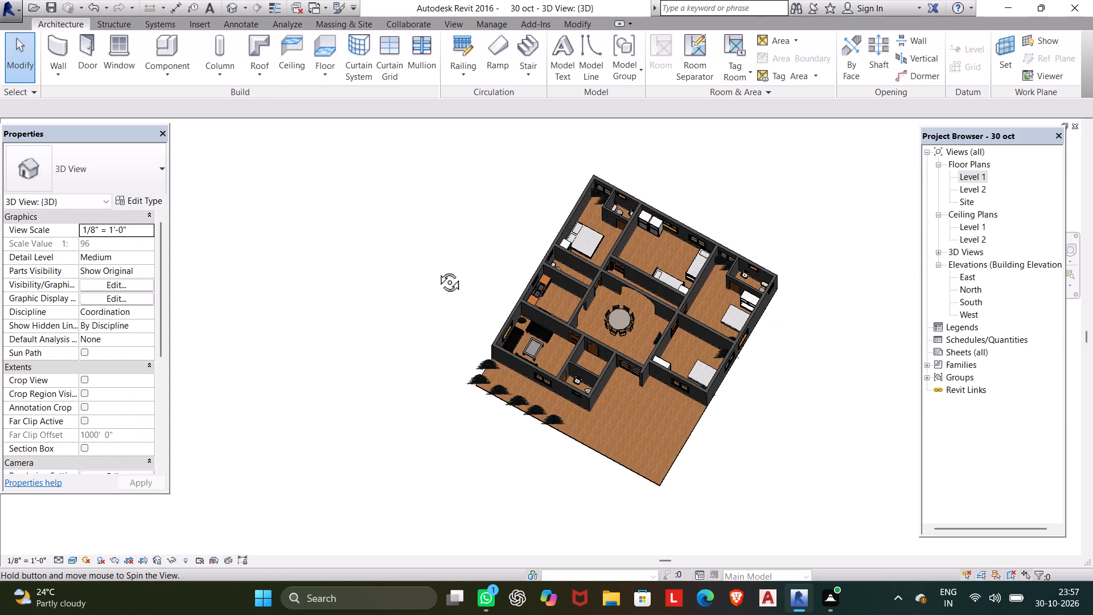
shift+drag(437, 269, 446, 250)
shift+middle_drag(437, 269, 484, 100)
shift+scroll(456, 227, up, 1)
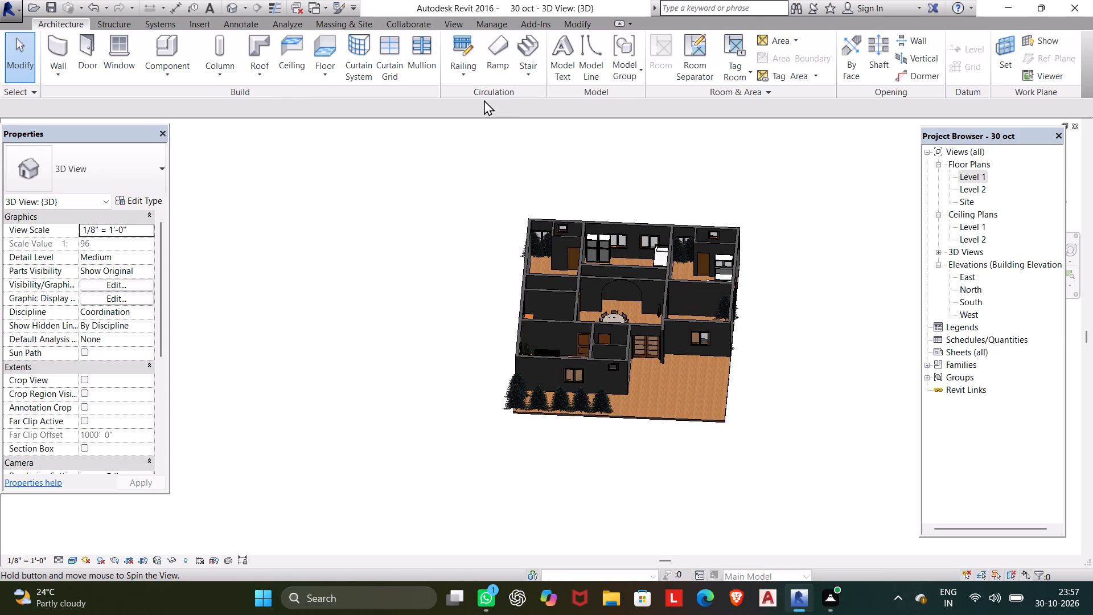
shift+middle_drag(484, 100, 487, 76)
shift+drag(484, 88, 488, 76)
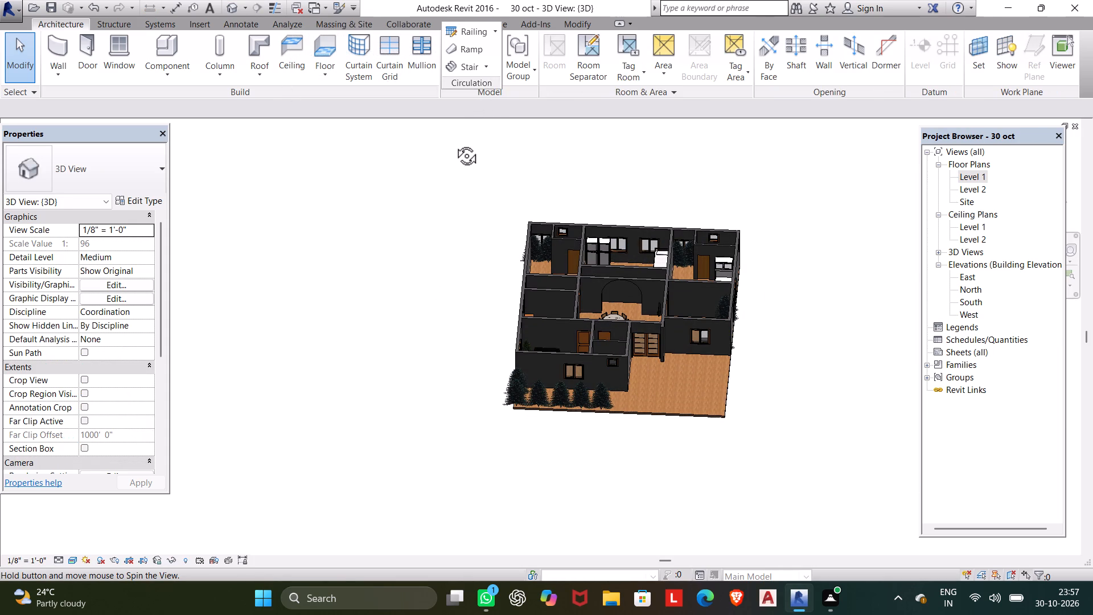
key(Escape)
key(Escape)
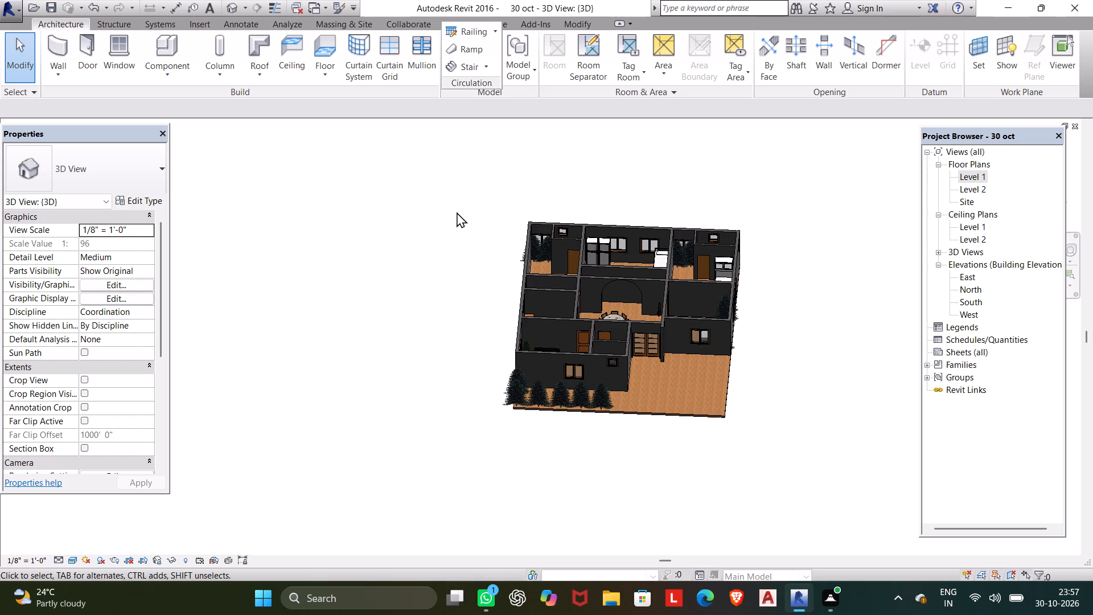
shift+middle_drag(455, 212, 433, 216)
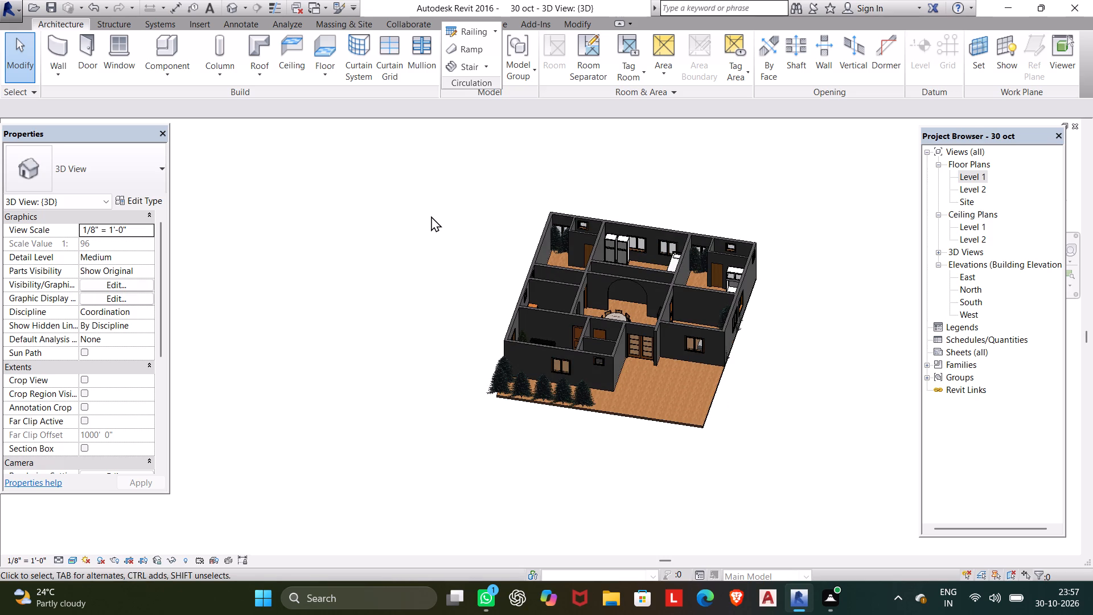
shift+middle_drag(429, 216, 406, 259)
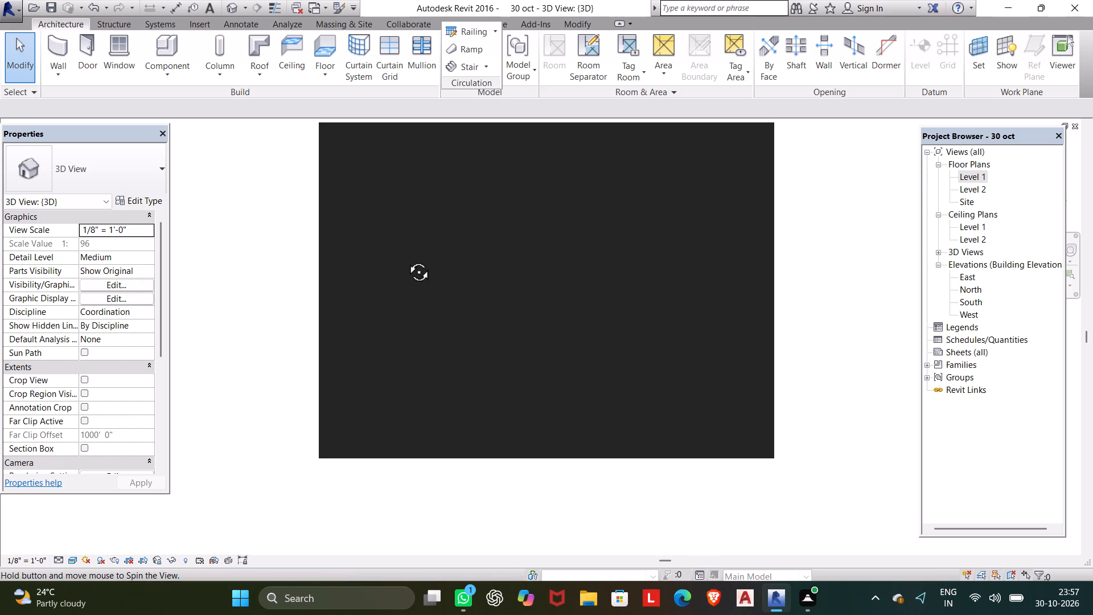
shift+middle_drag(406, 259, 401, 265)
click(749, 143)
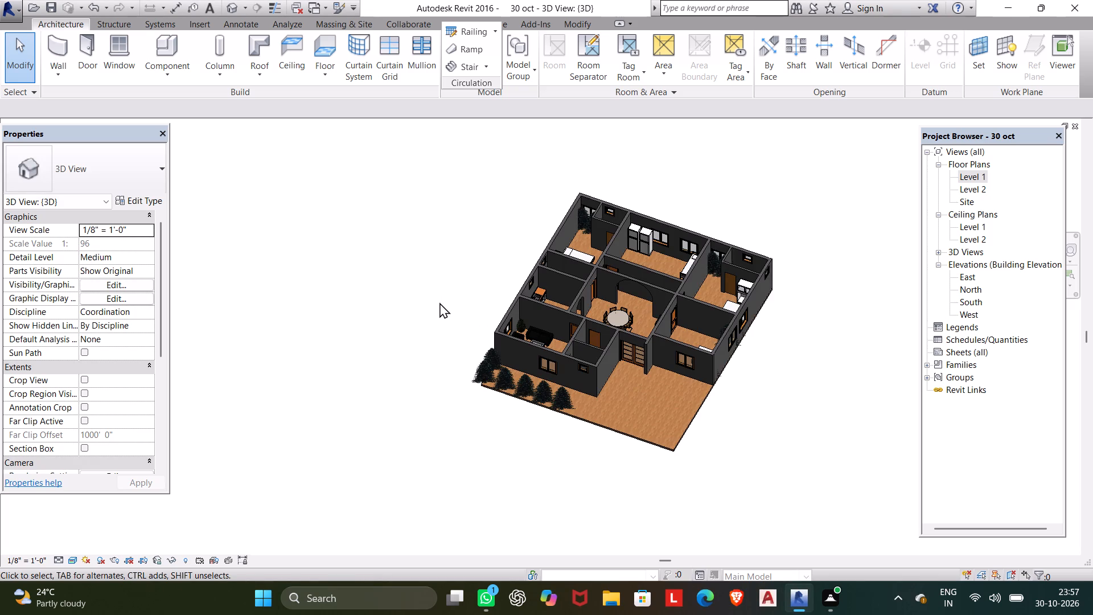
shift+middle_drag(397, 352, 418, 354)
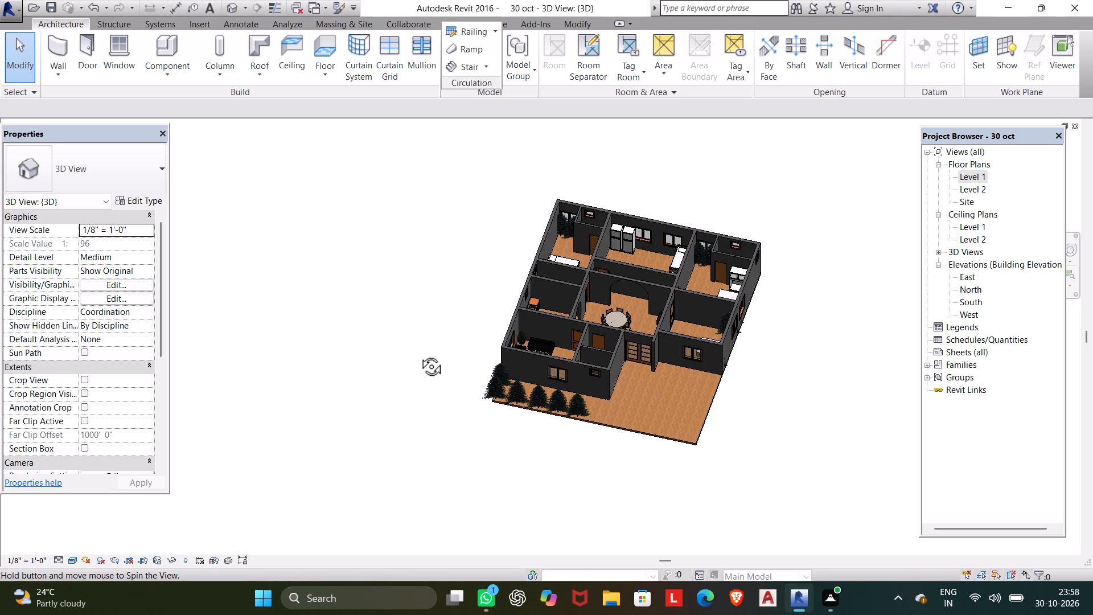
In the Level 1 plan, set the height of the living room's RPC Tree - Conifer type Chinese Juniper - 7' to 4'.
shift+middle_drag(418, 354, 512, 399)
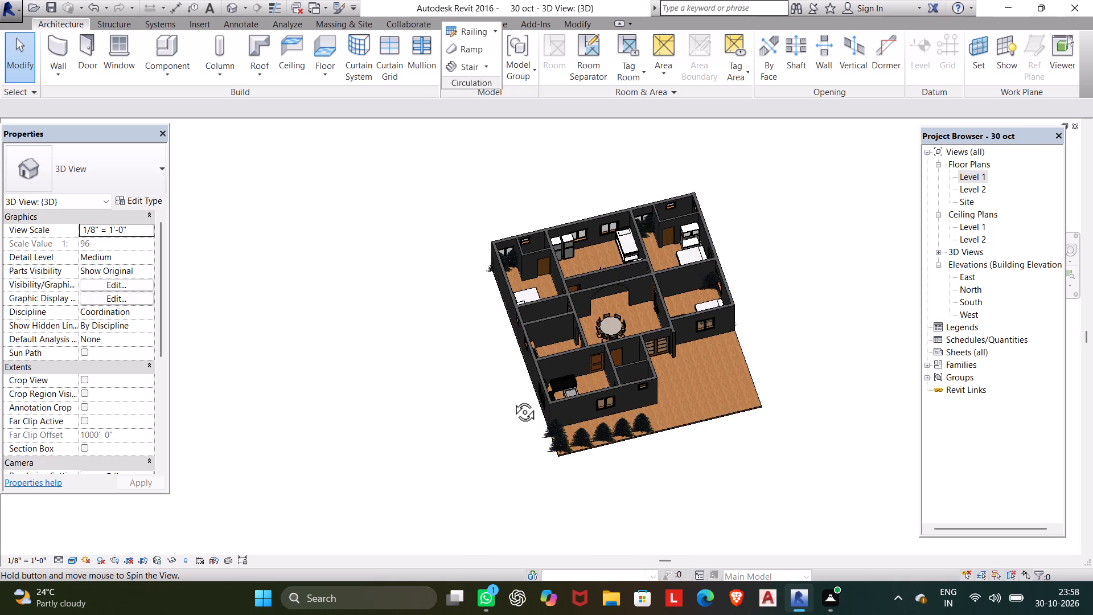
shift+middle_drag(512, 399, 564, 405)
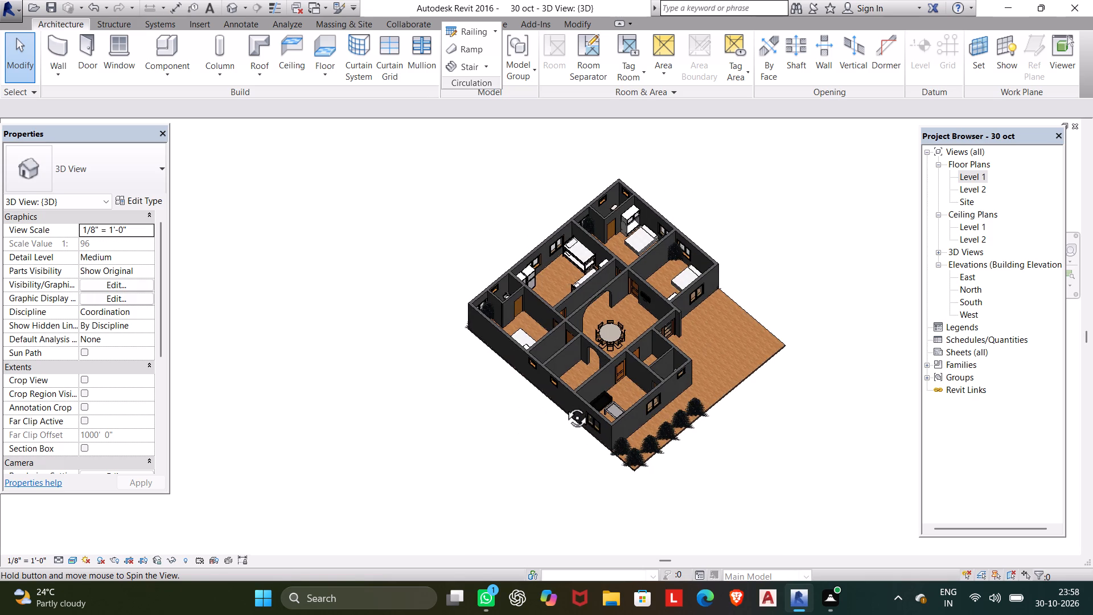
shift+middle_drag(564, 405, 564, 404)
double_click(980, 181)
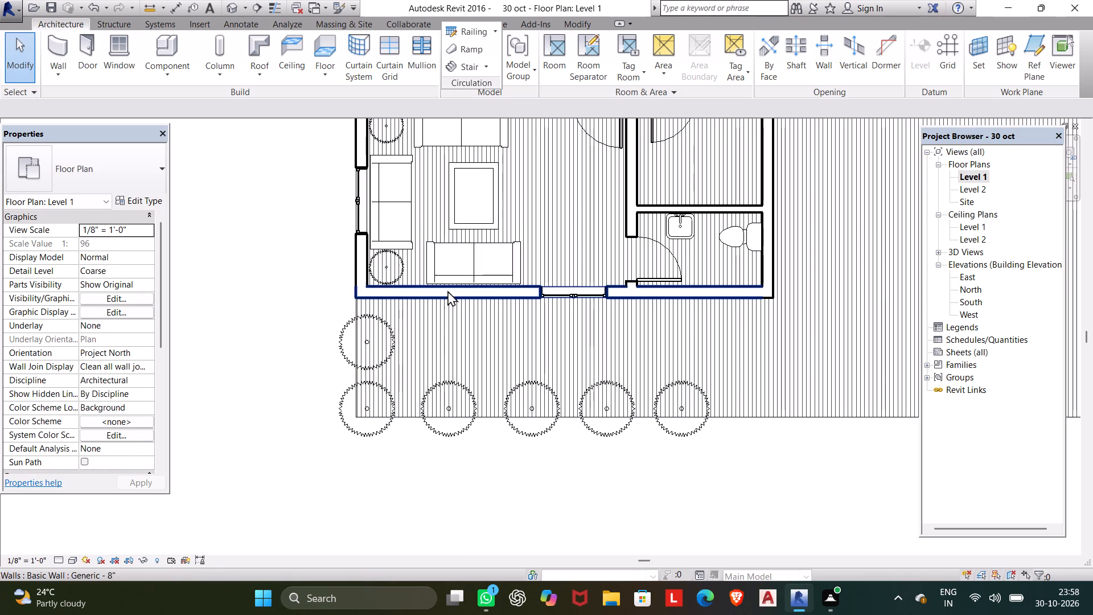
click(385, 270)
scroll(431, 272, down, 1)
middle_drag(443, 278, 463, 329)
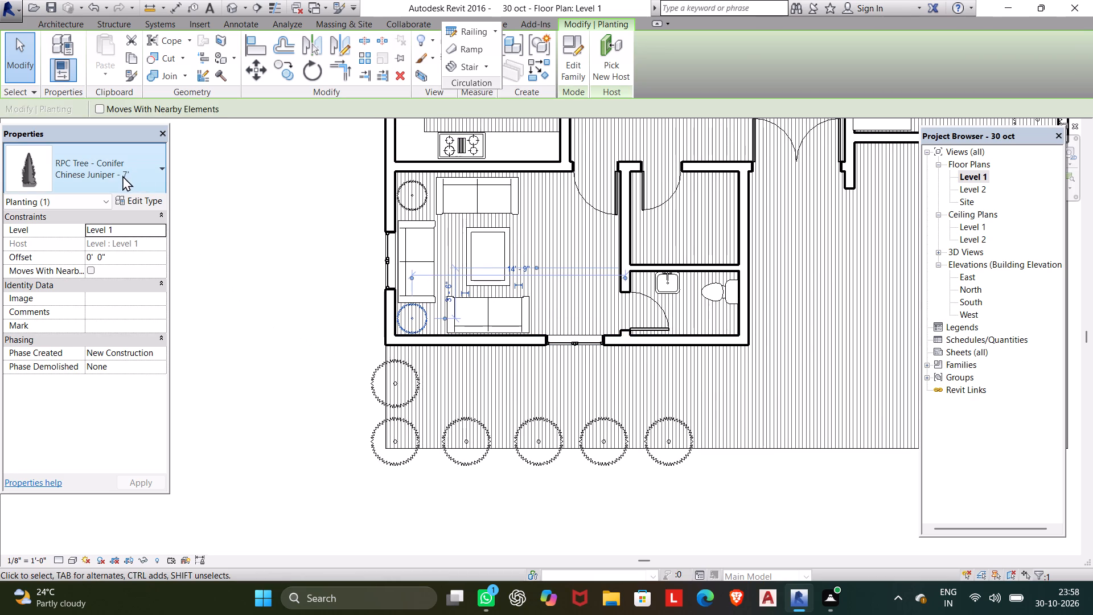
click(163, 199)
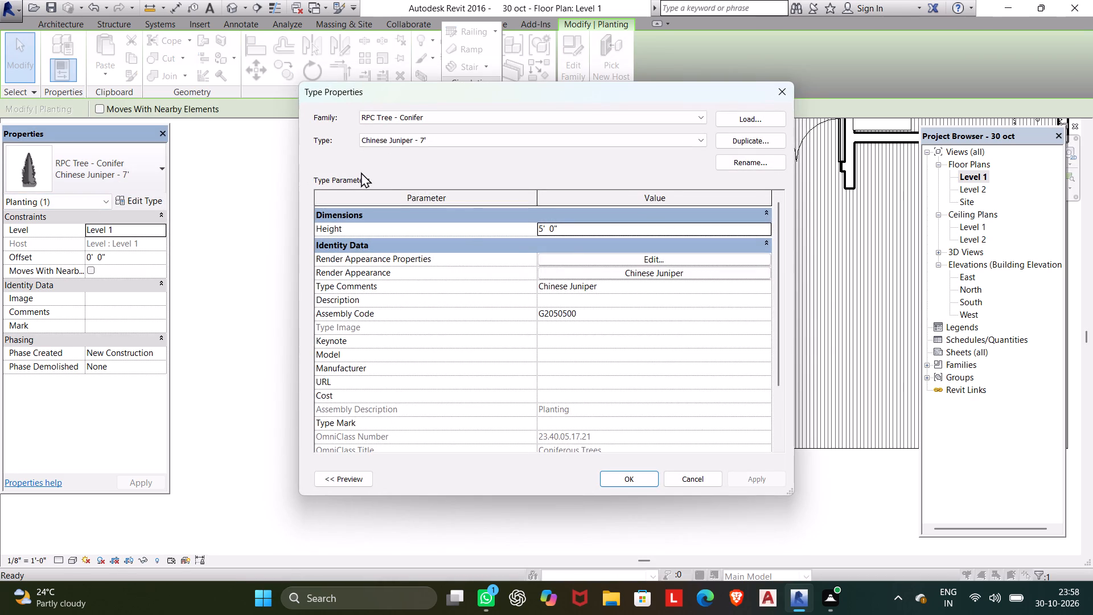
click(567, 230)
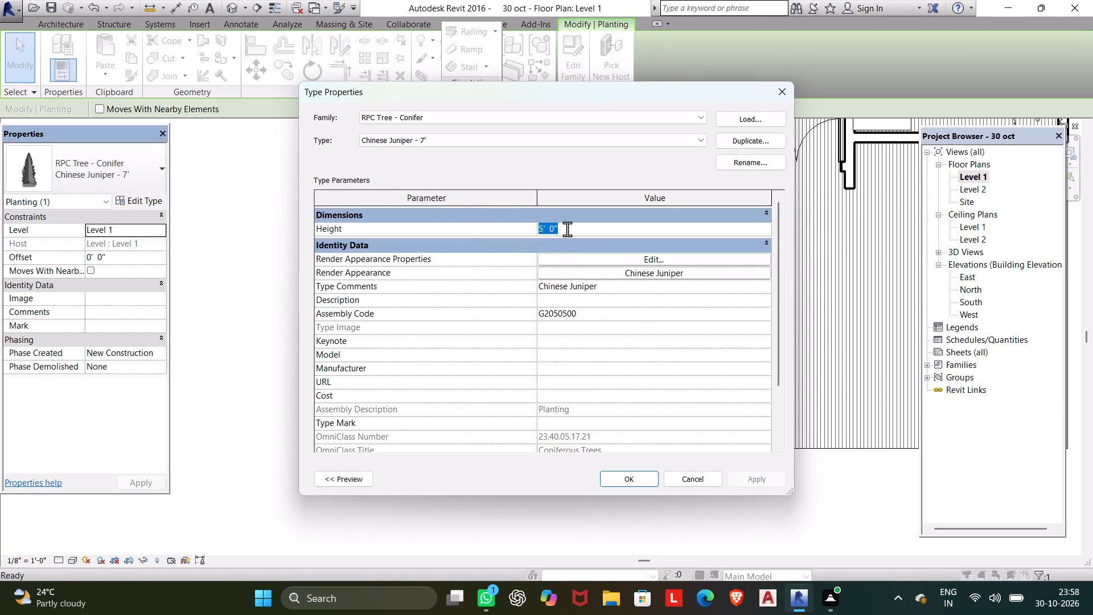
drag(567, 229, 495, 228)
text(4')
click(636, 479)
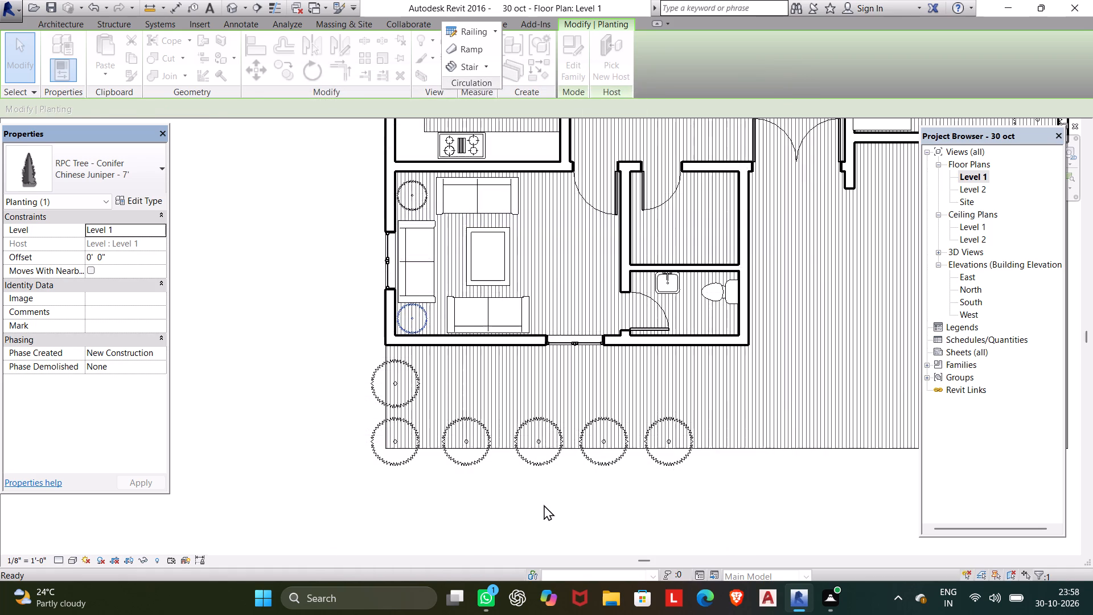
Duplicate the type of the spruce beside the bathroom wall in the plan's upper-left bedroom as 8' and set its height to 4'.
click(409, 200)
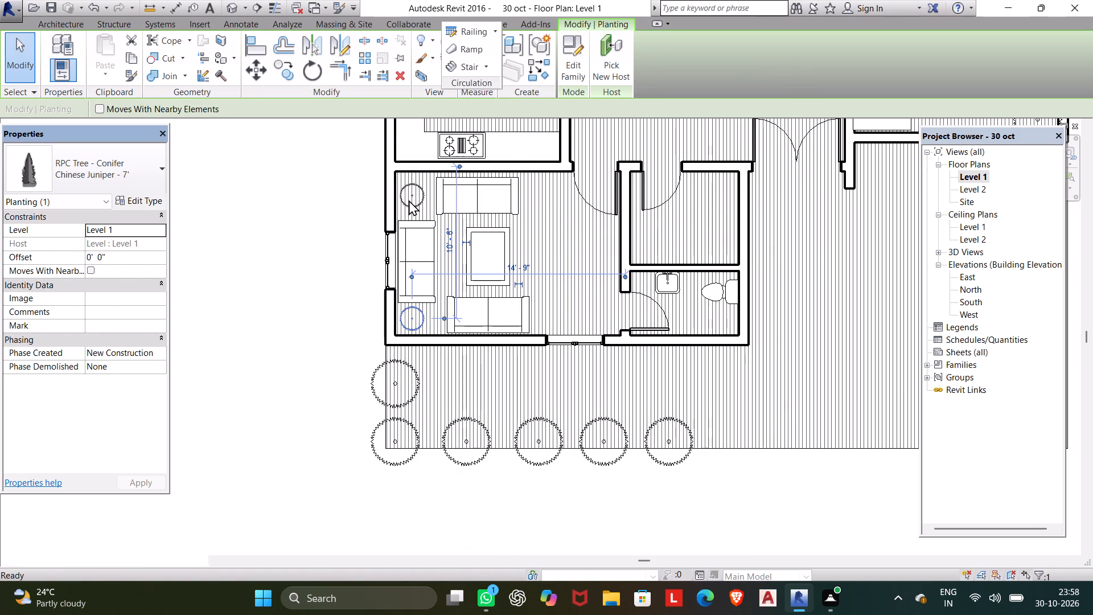
middle_drag(416, 208, 395, 472)
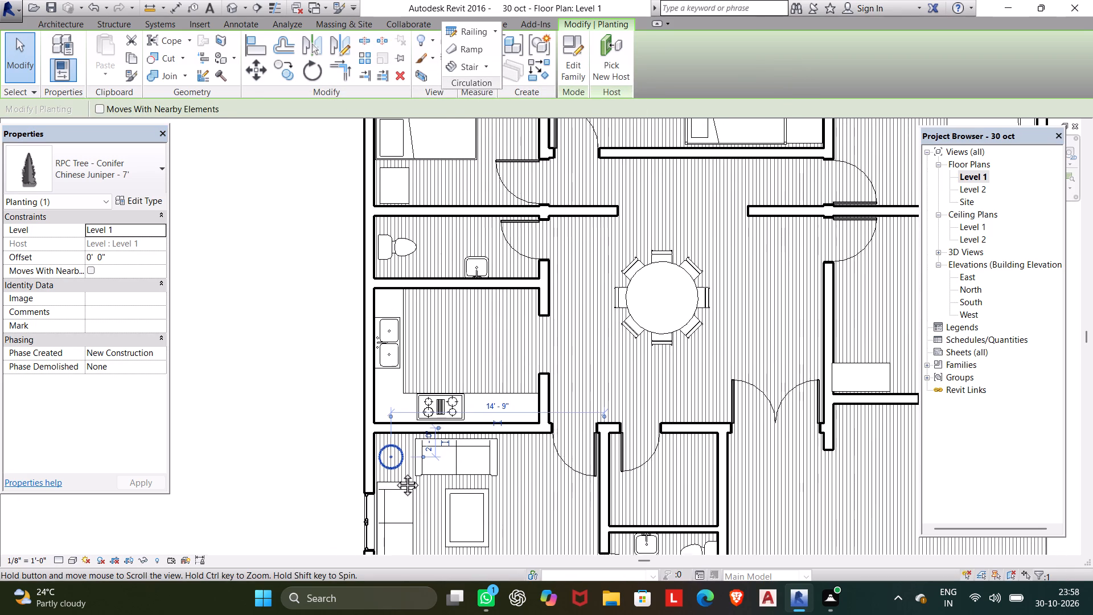
middle_drag(395, 472, 376, 540)
scroll(392, 462, down, 3)
middle_drag(397, 469, 396, 480)
scroll(395, 480, up, 1)
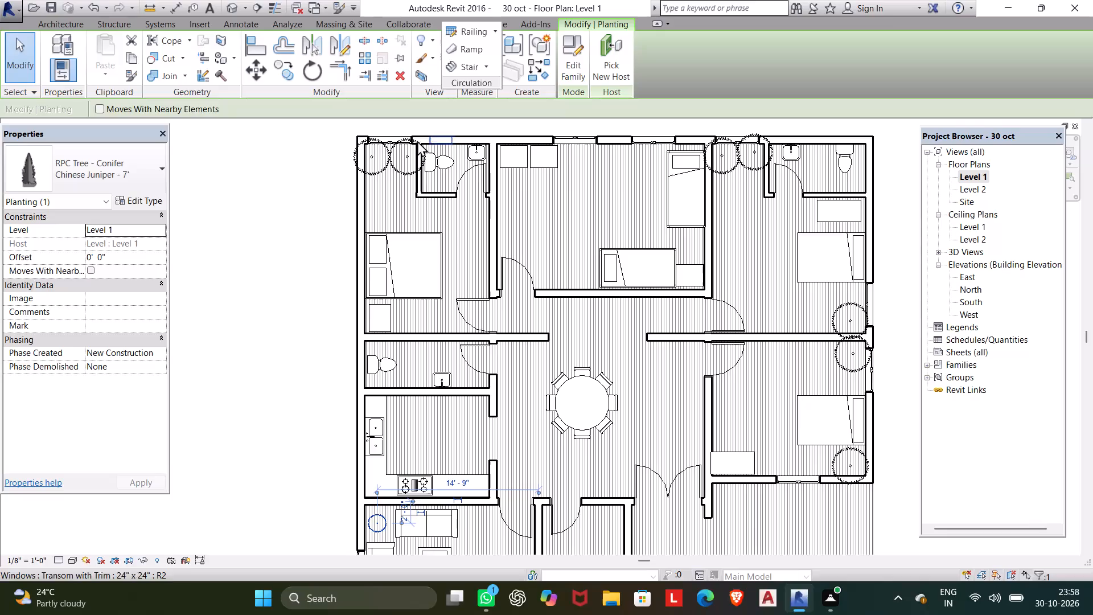
click(400, 158)
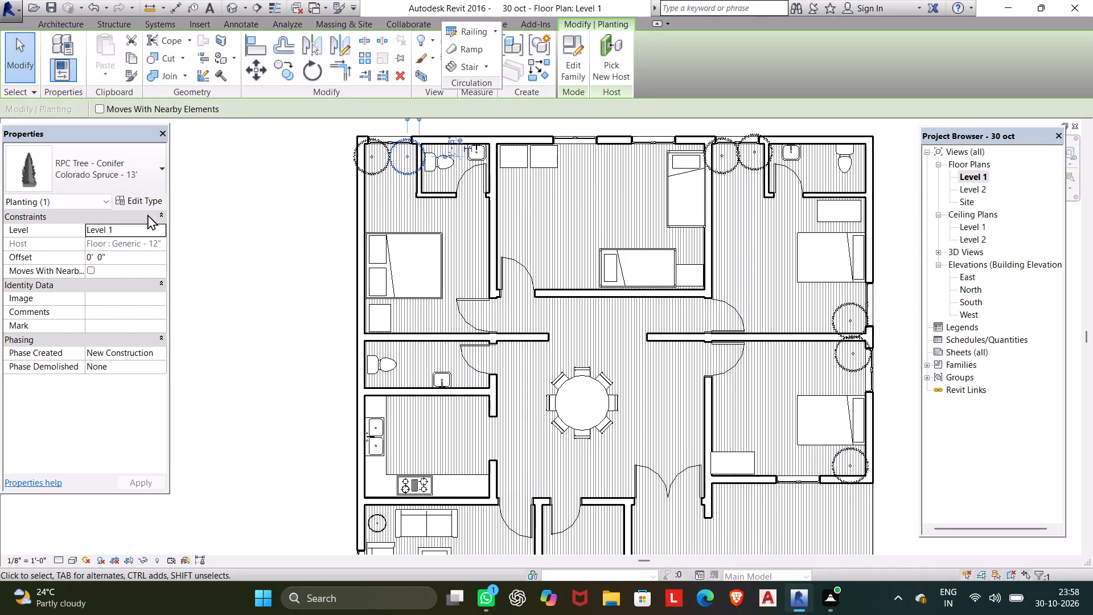
click(143, 206)
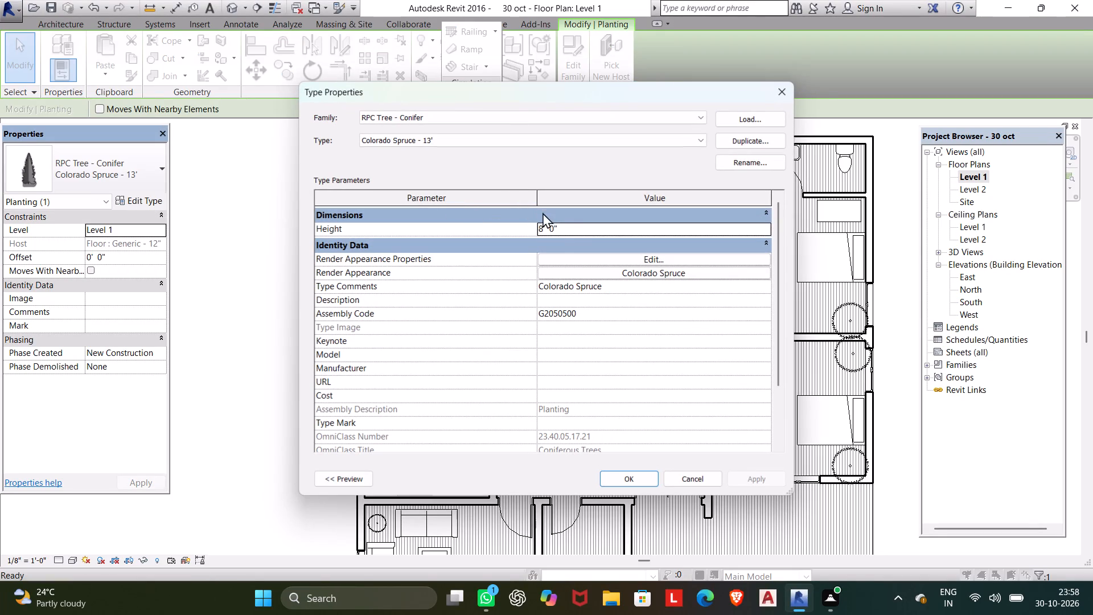
click(565, 230)
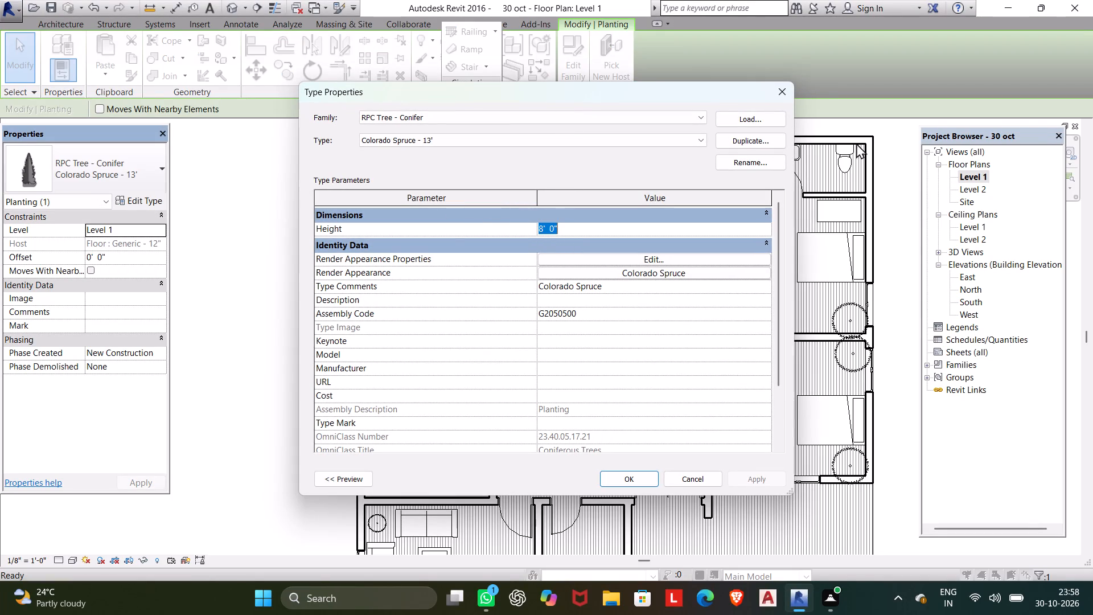
click(738, 144)
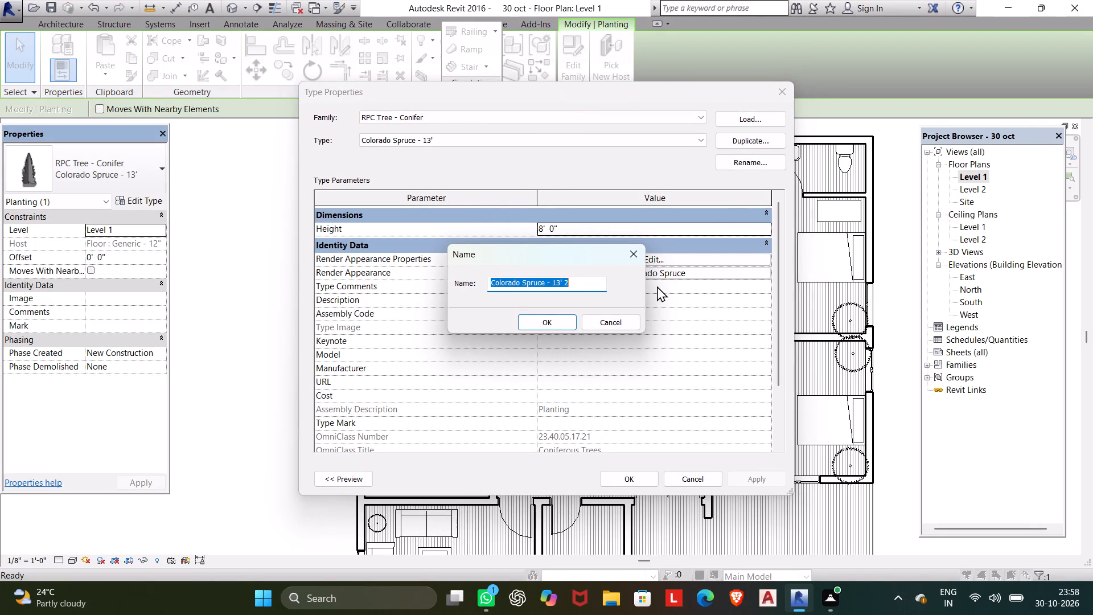
key(space)
key(8)
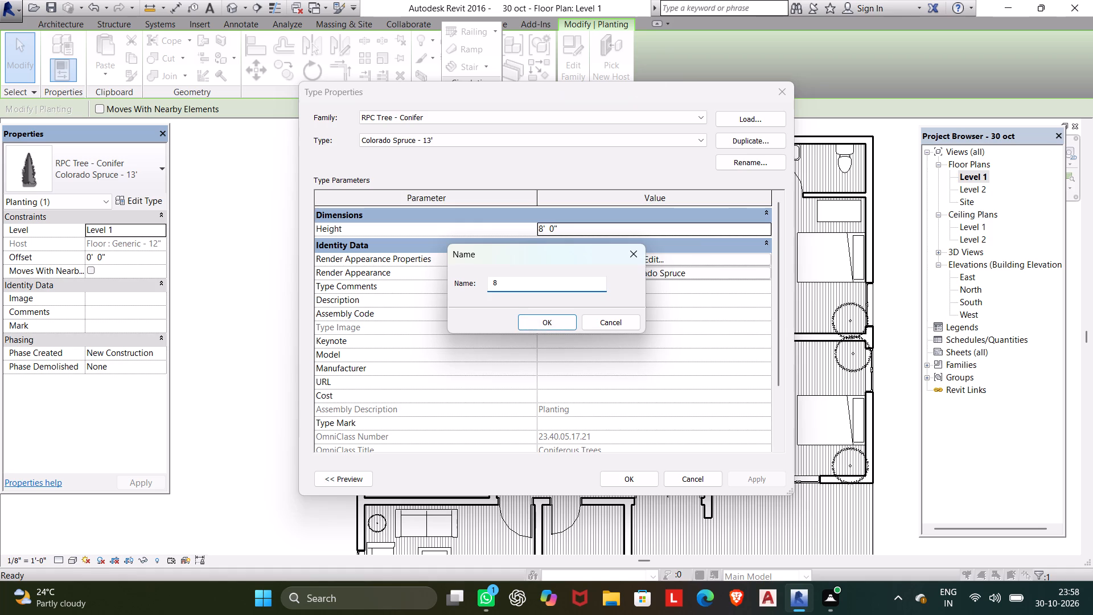
key(apostrophe)
click(541, 319)
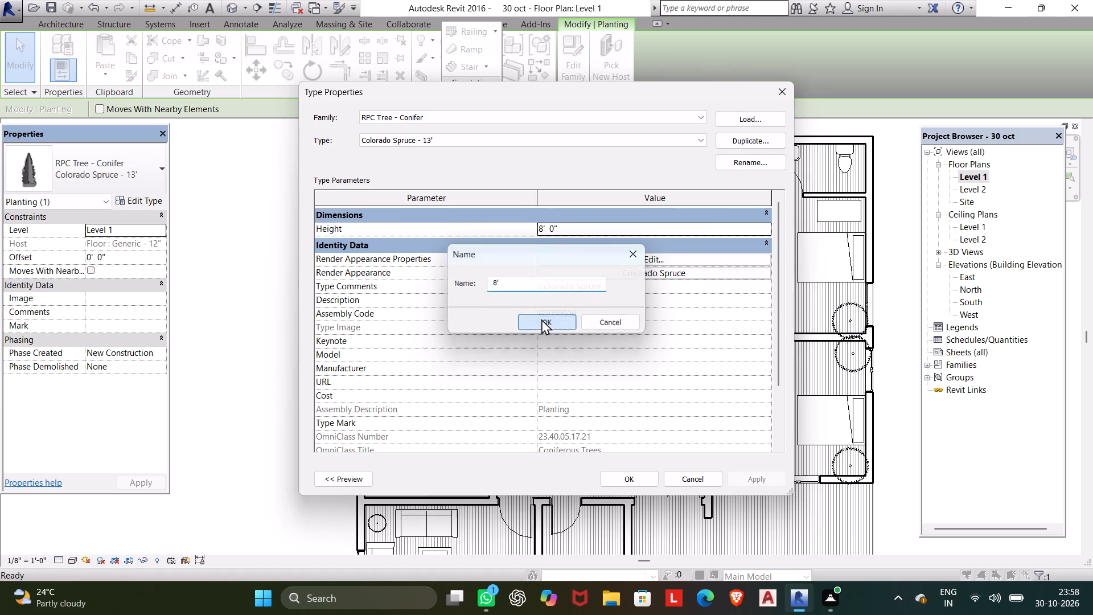
click(563, 224)
drag(564, 225, 520, 237)
text(4')
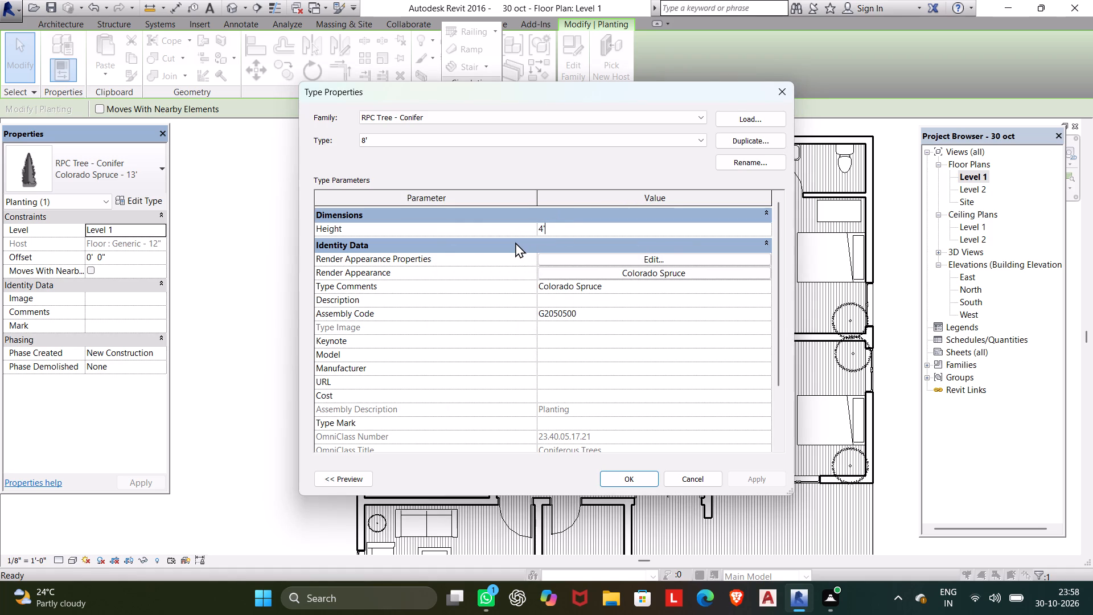
click(635, 477)
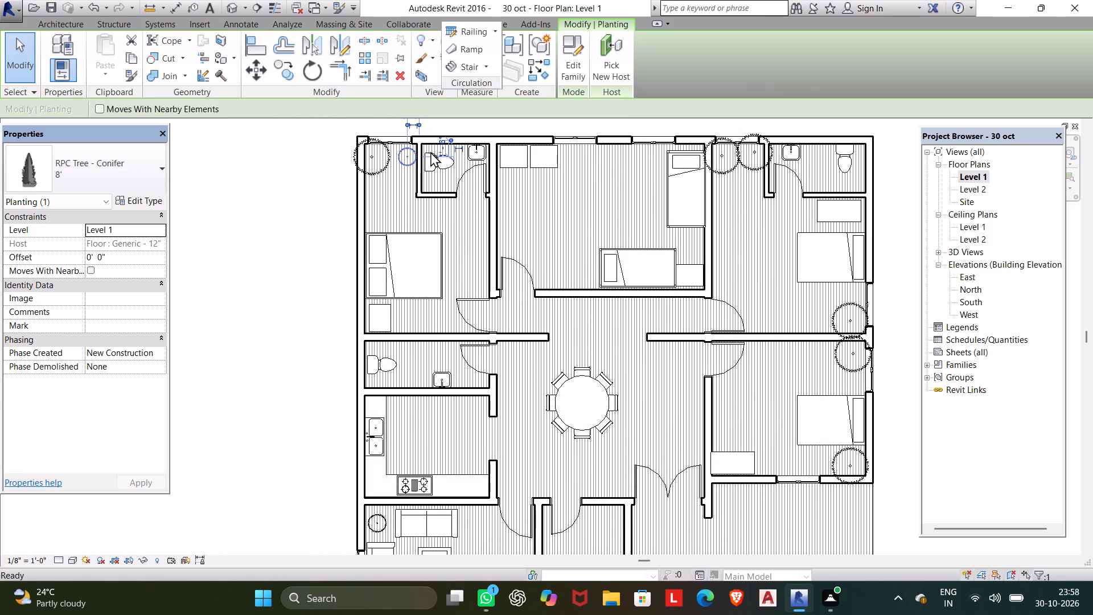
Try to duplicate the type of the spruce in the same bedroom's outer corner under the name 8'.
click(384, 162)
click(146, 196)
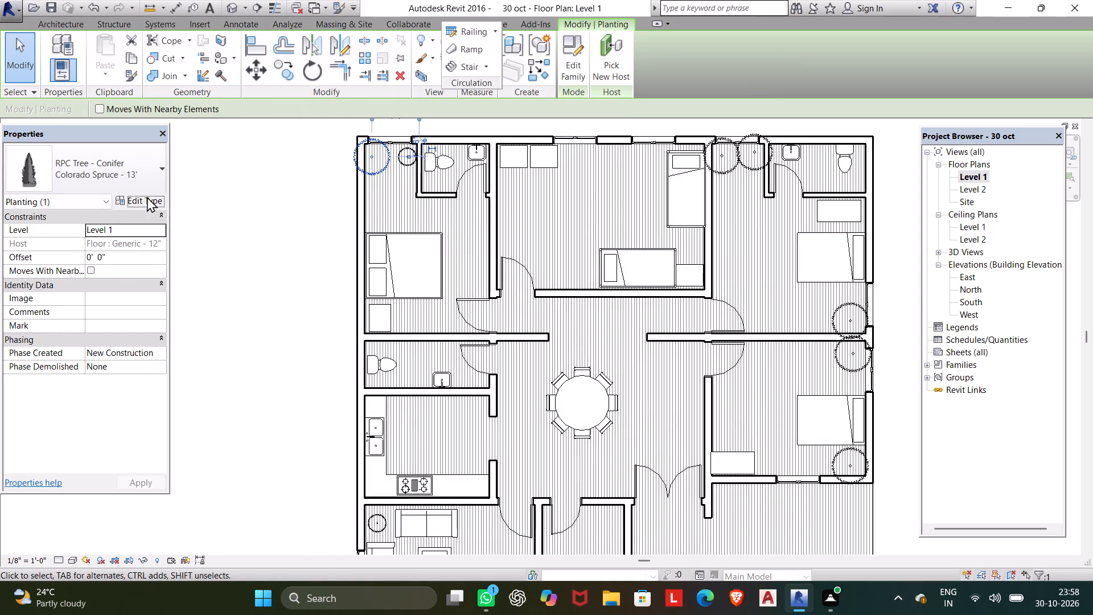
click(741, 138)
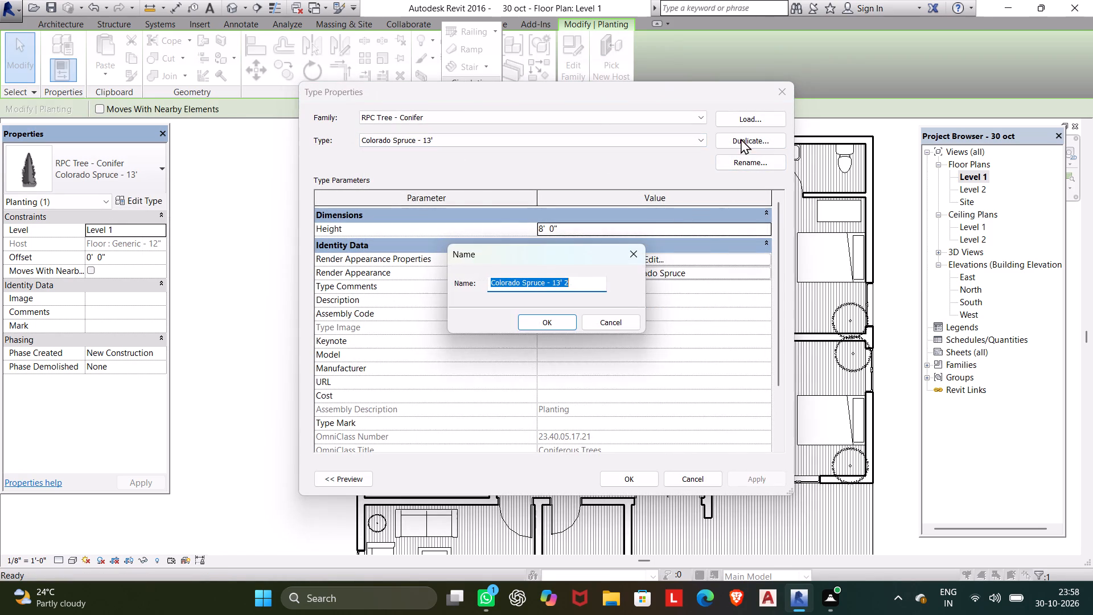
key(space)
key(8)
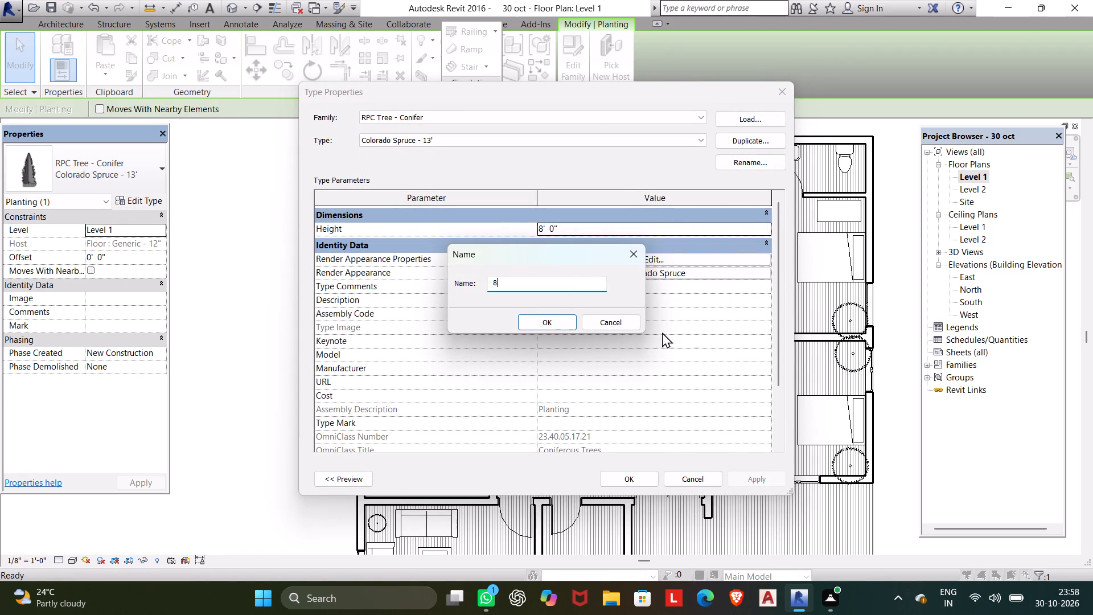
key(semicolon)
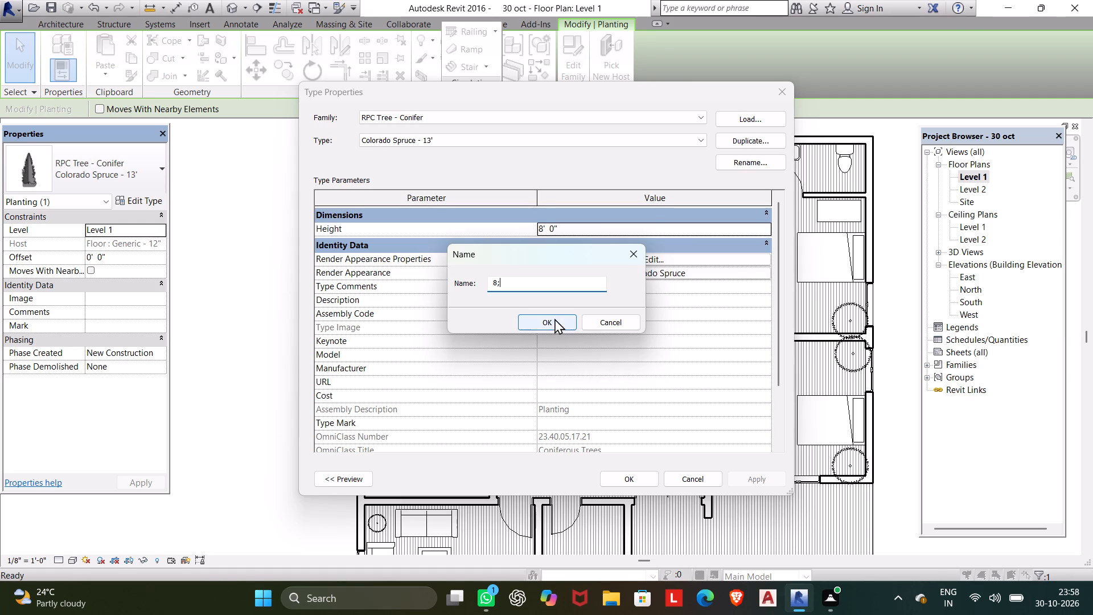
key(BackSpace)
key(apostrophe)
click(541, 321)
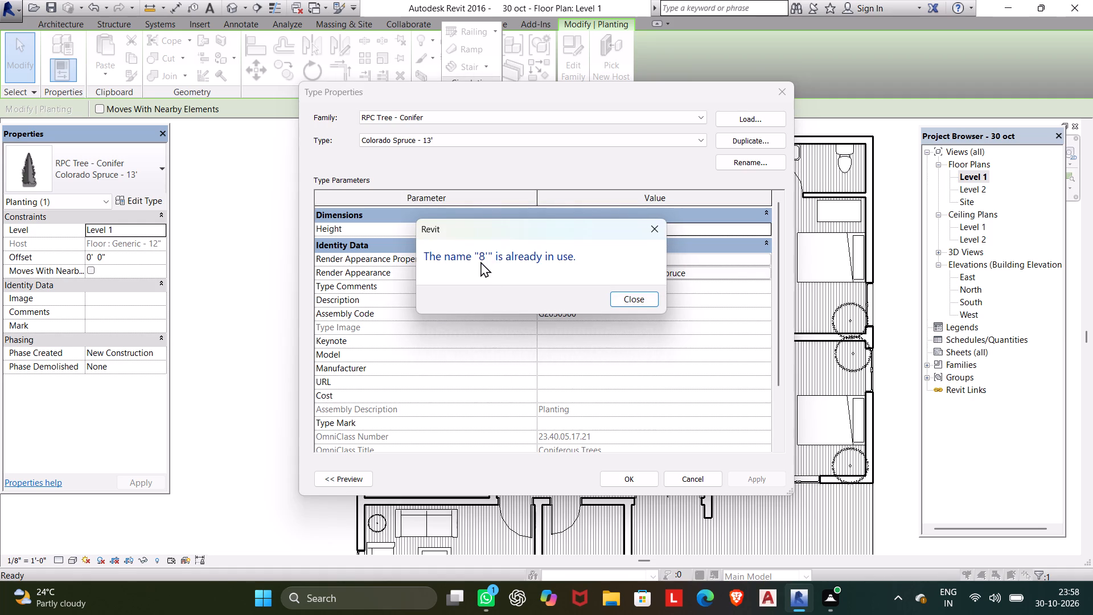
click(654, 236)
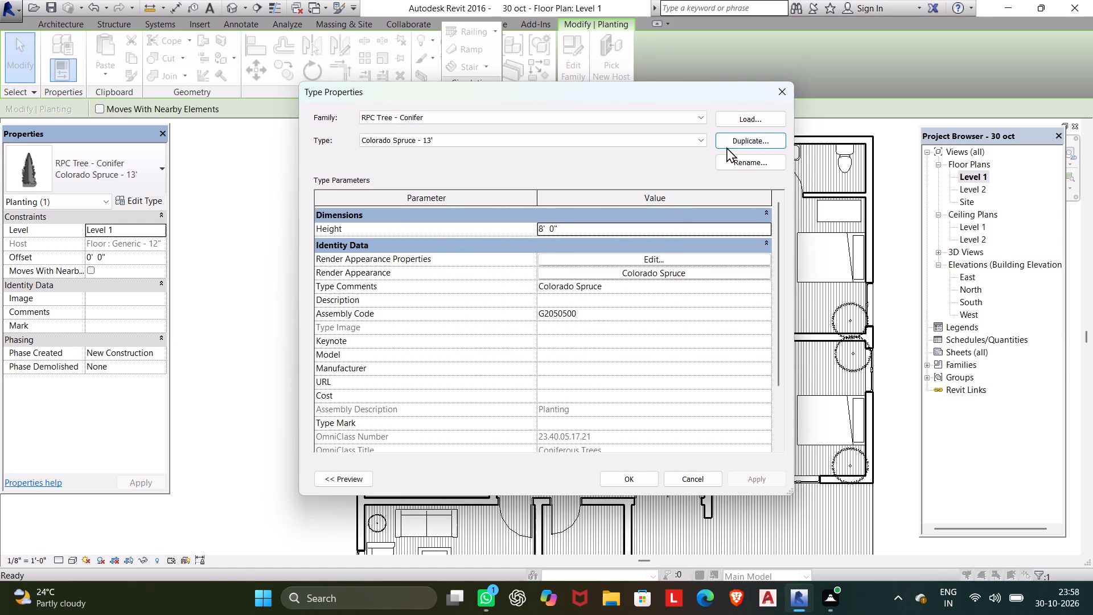
Duplicate the outer corner spruce's type as 7' and set its height to 5'.
click(736, 139)
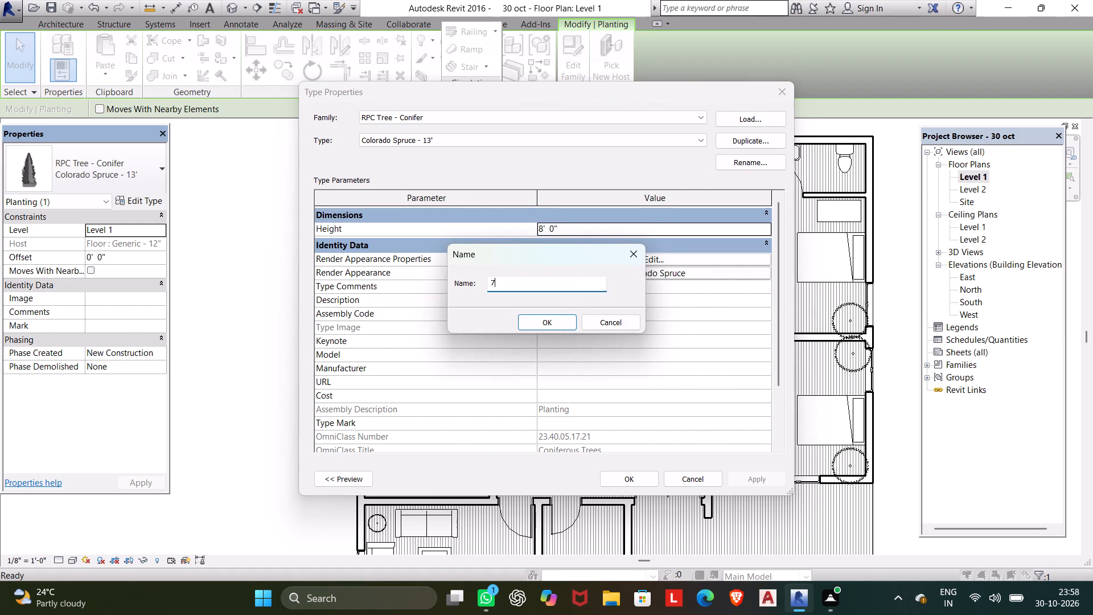
key(7)
key(apostrophe)
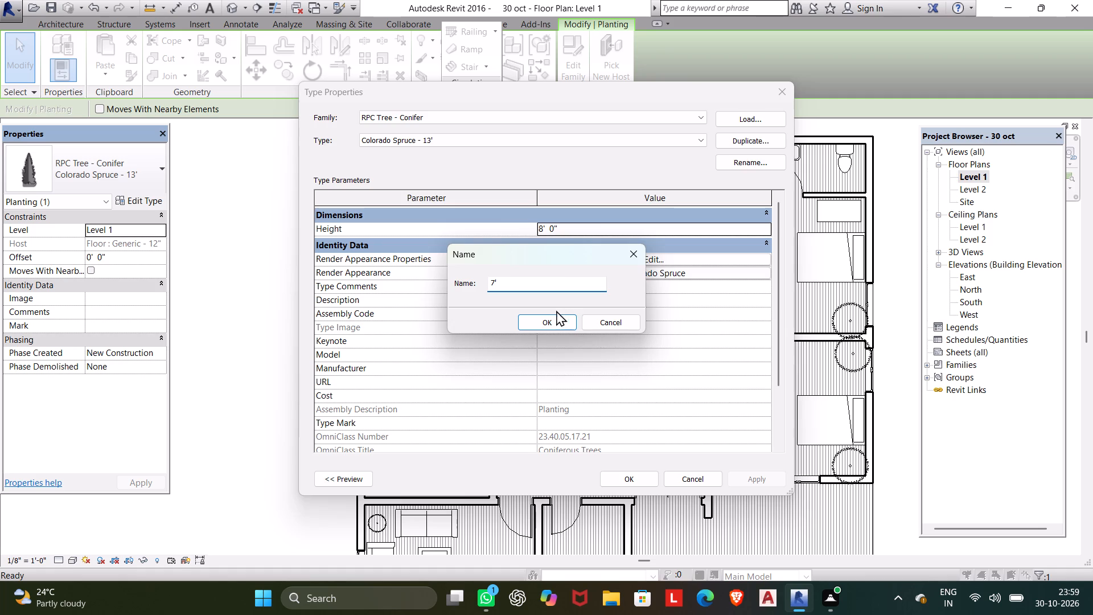
click(552, 319)
click(618, 233)
drag(618, 233, 583, 240)
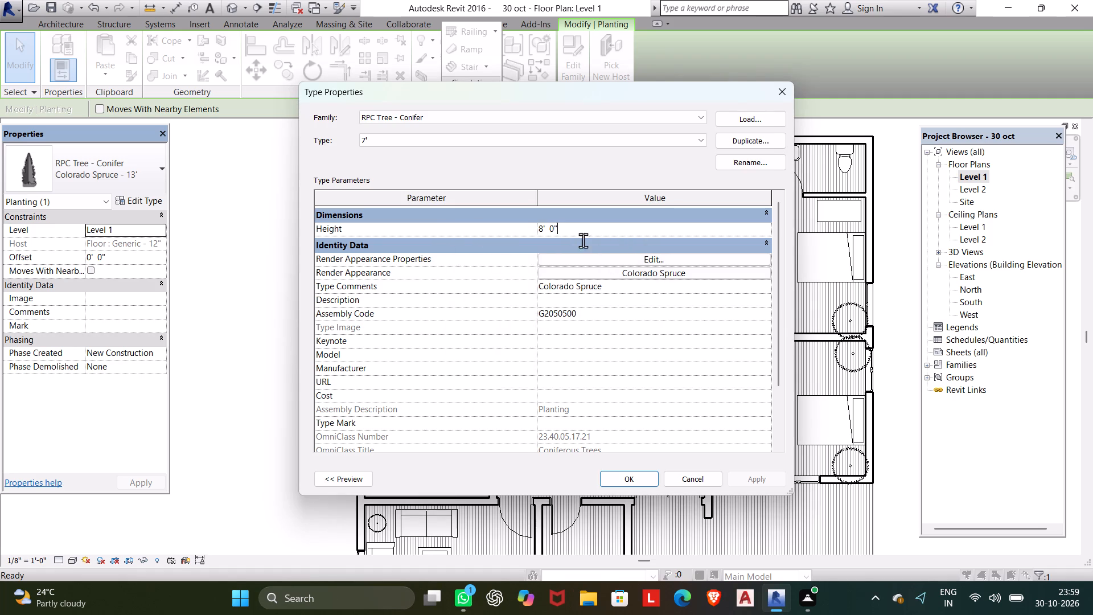
drag(583, 240, 560, 221)
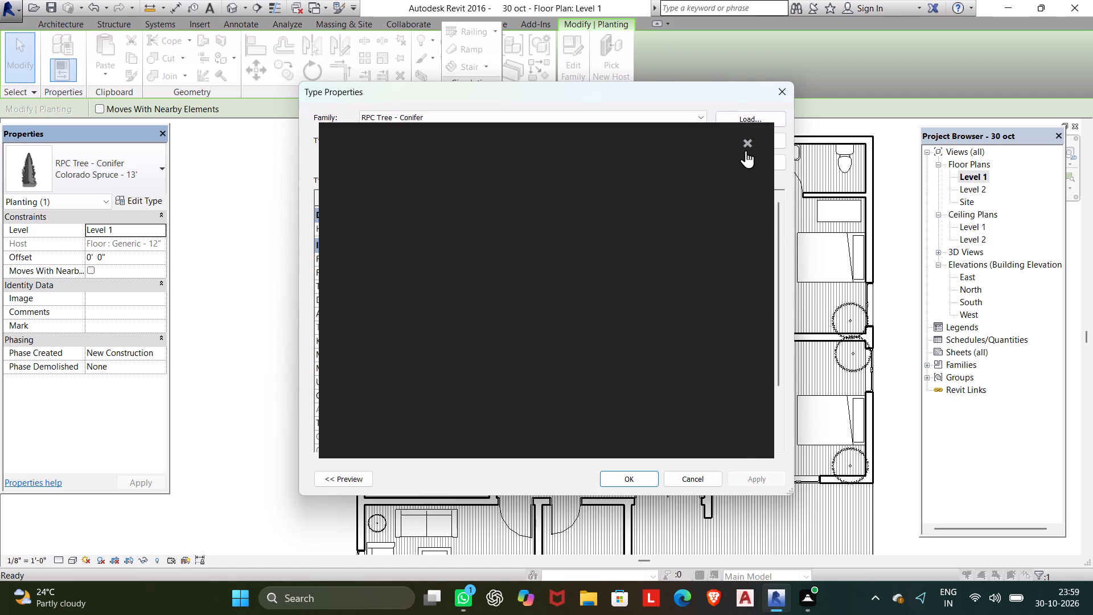
click(745, 149)
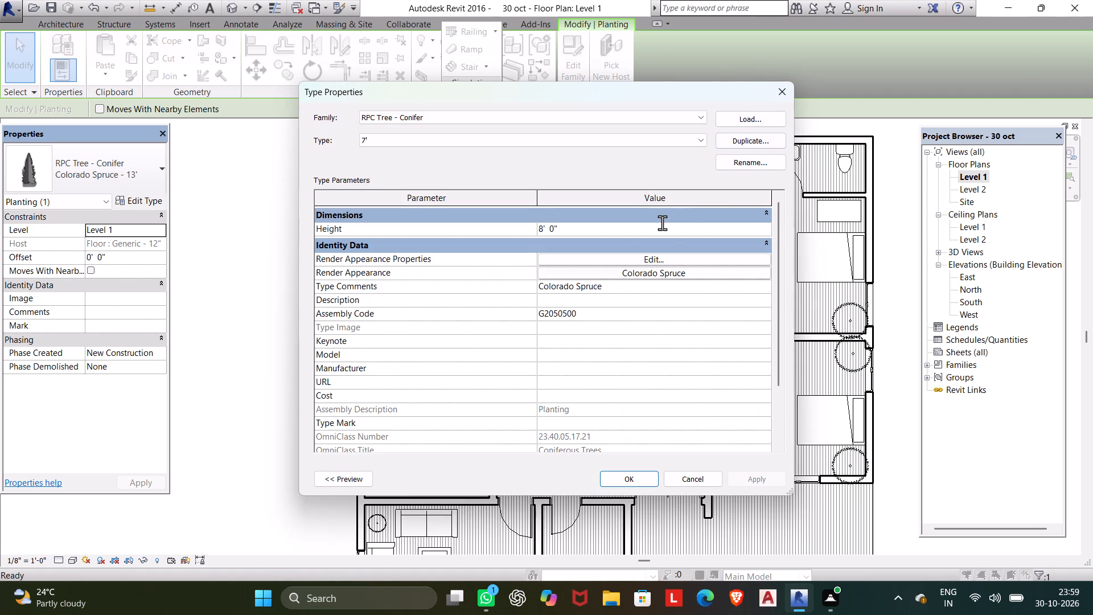
drag(624, 232, 525, 224)
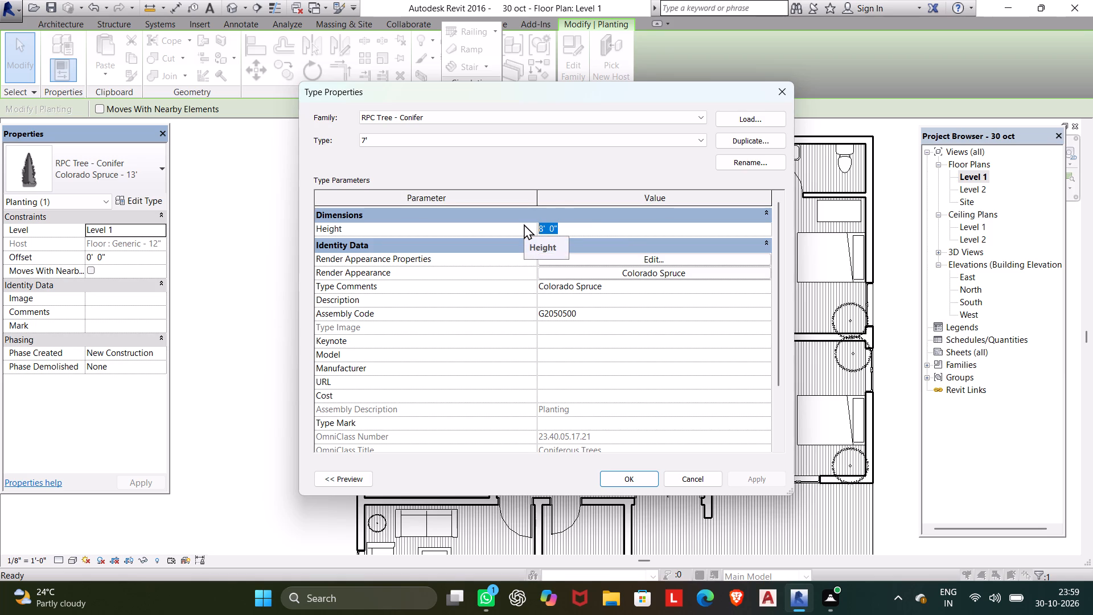
key(5)
key(apostrophe)
click(633, 478)
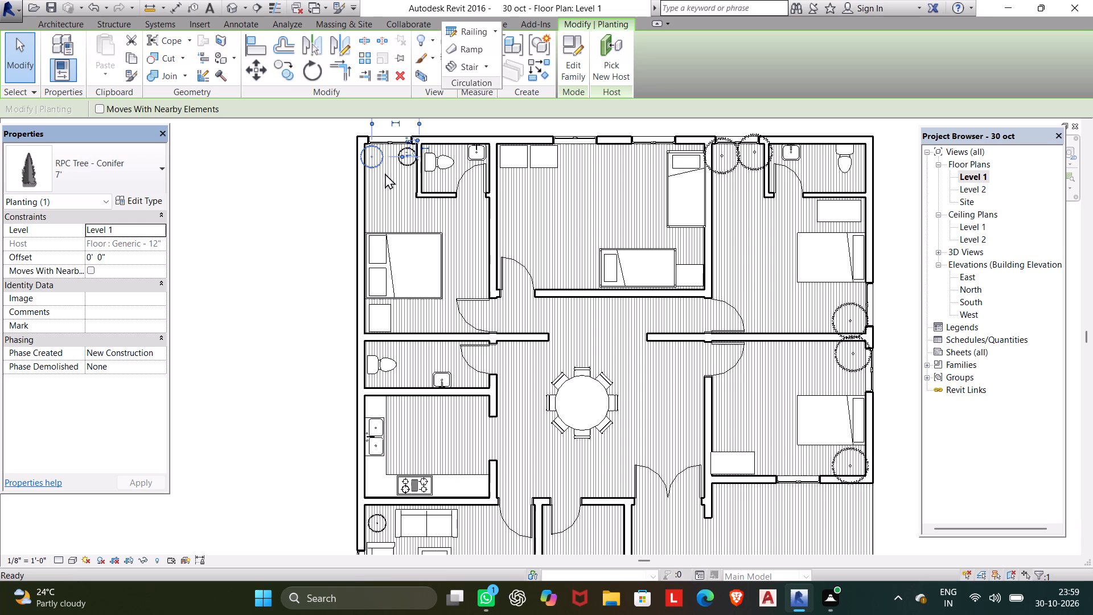
Check the type height of the 8' spruce beside the bathroom wall in the upper-left bedroom.
click(408, 156)
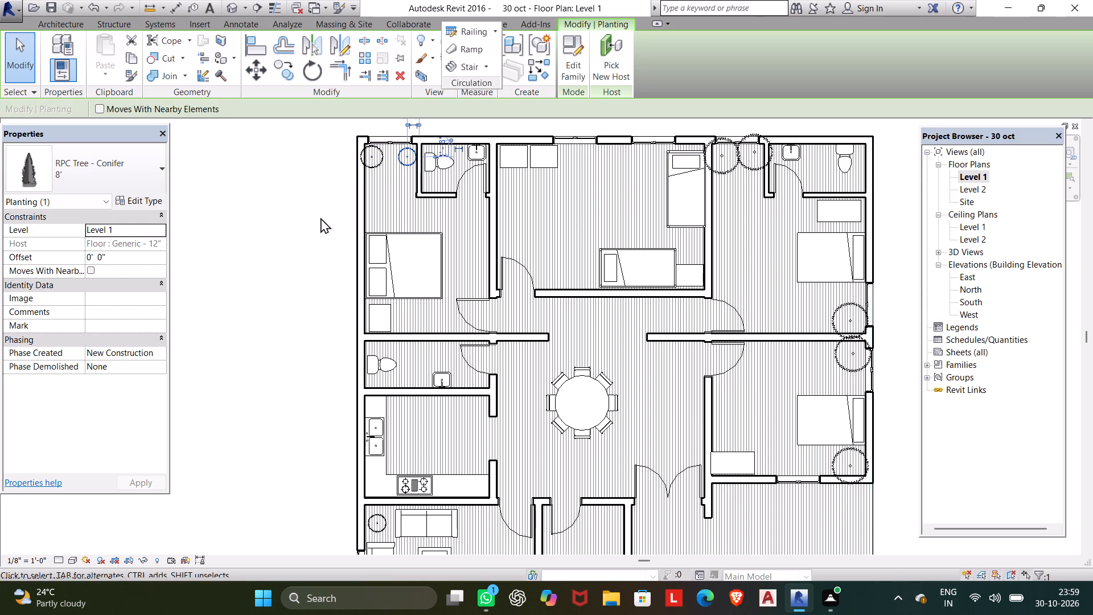
click(160, 201)
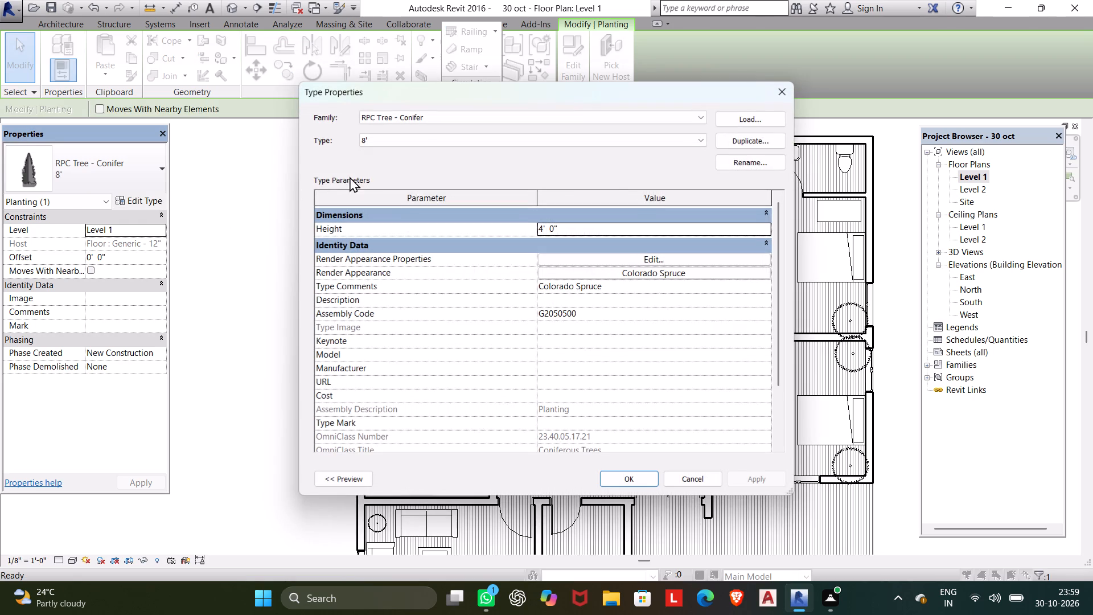
click(774, 97)
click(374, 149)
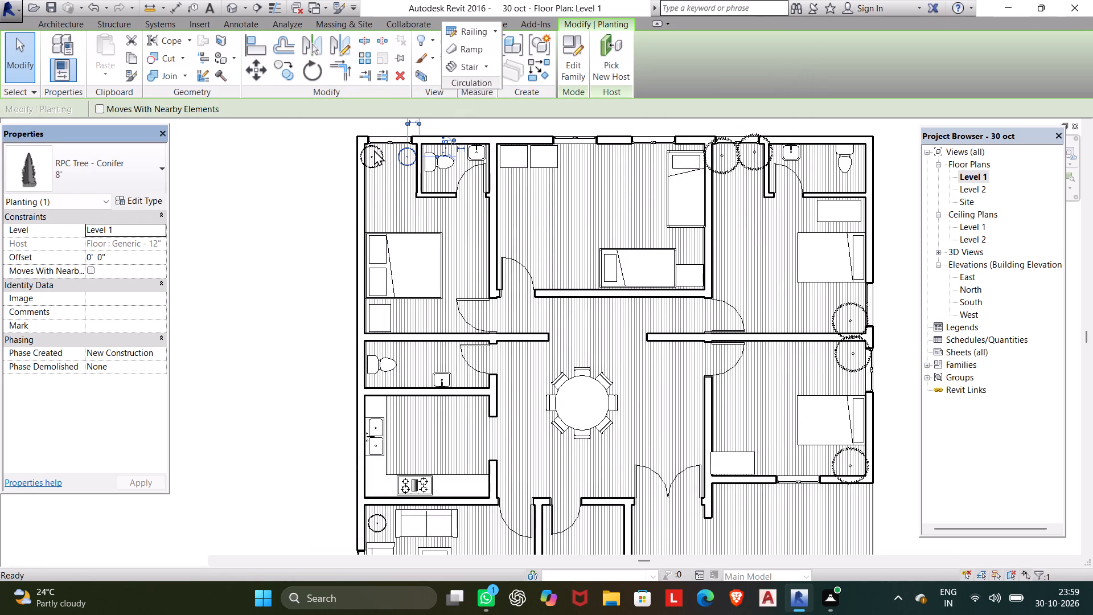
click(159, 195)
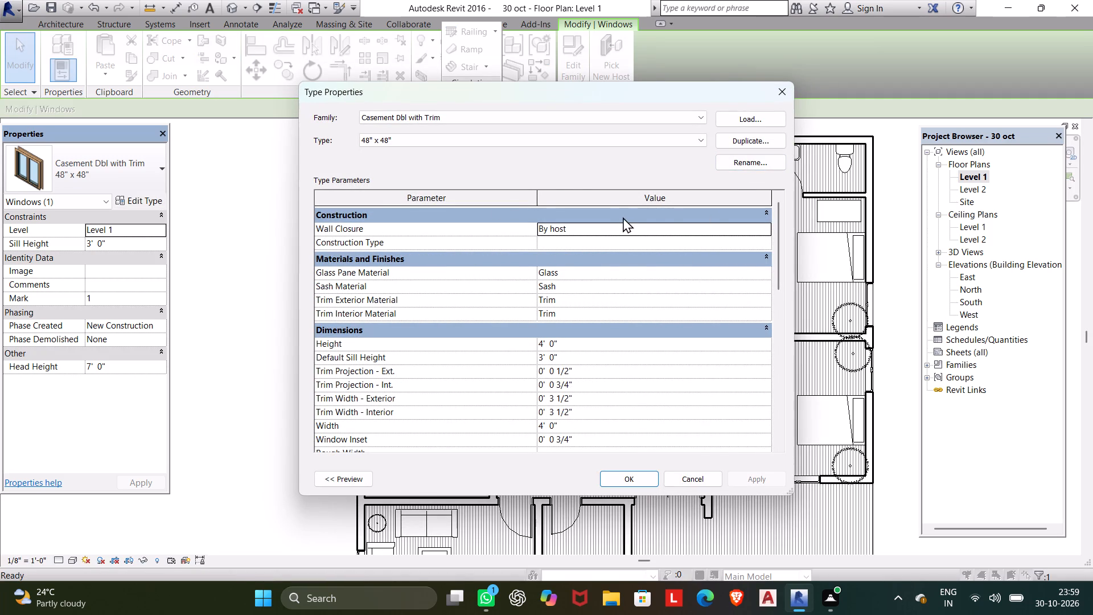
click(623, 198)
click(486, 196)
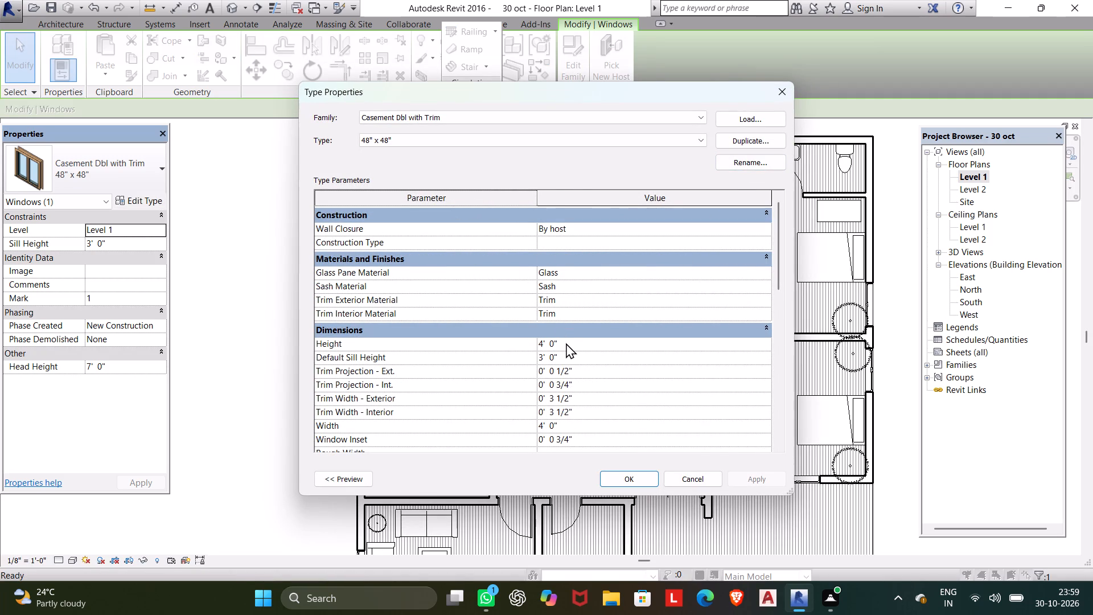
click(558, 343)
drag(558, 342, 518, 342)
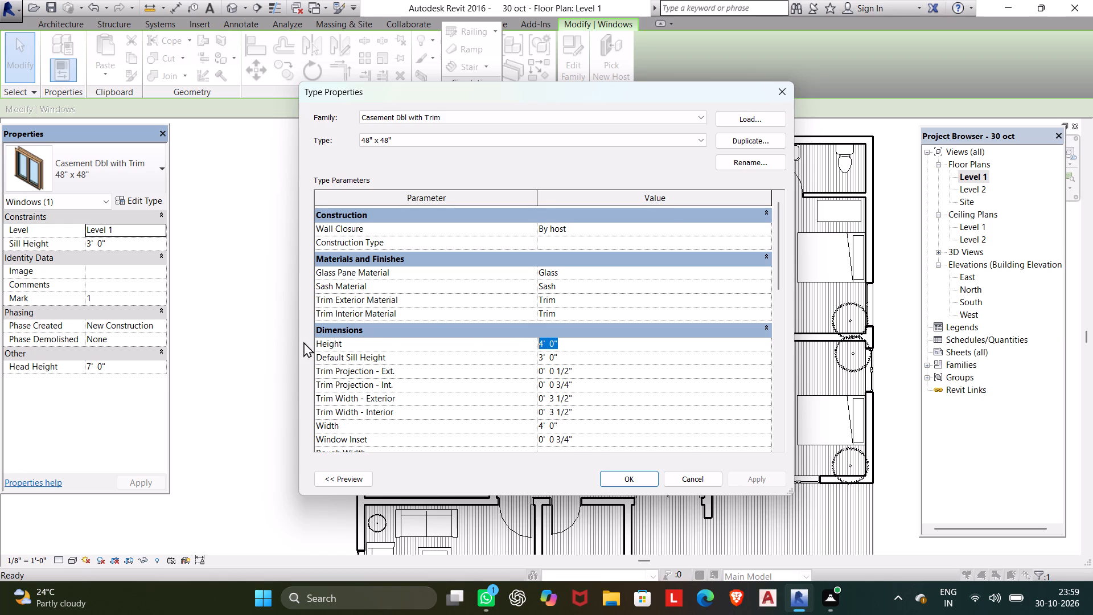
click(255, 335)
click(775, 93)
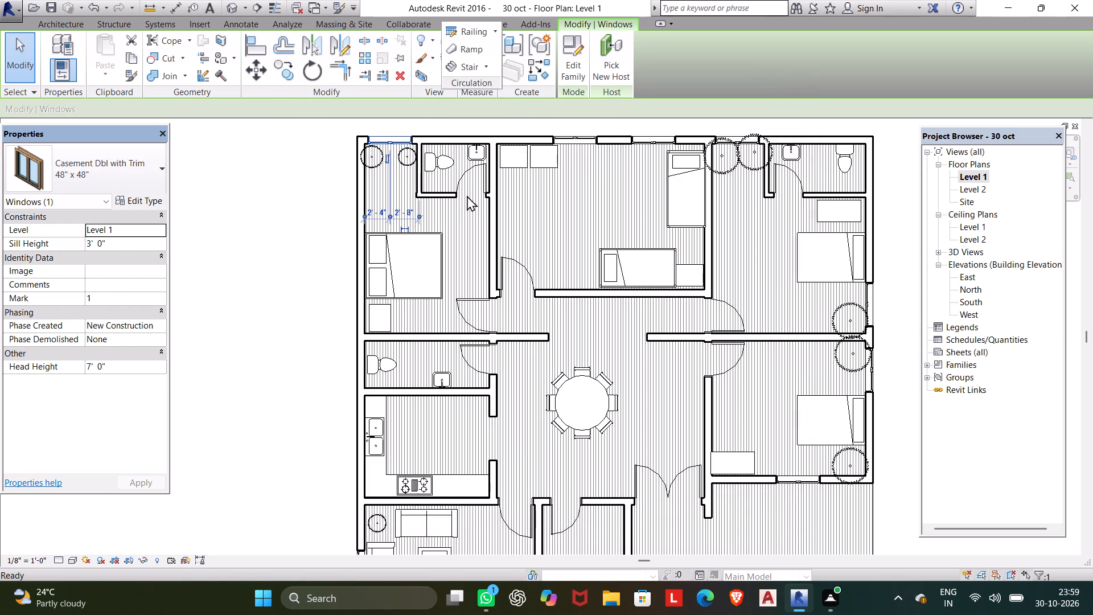
Set the height of the outer corner spruce's RPC Tree - Conifer type 7' to 4'.
scroll(425, 166, up, 6)
click(327, 161)
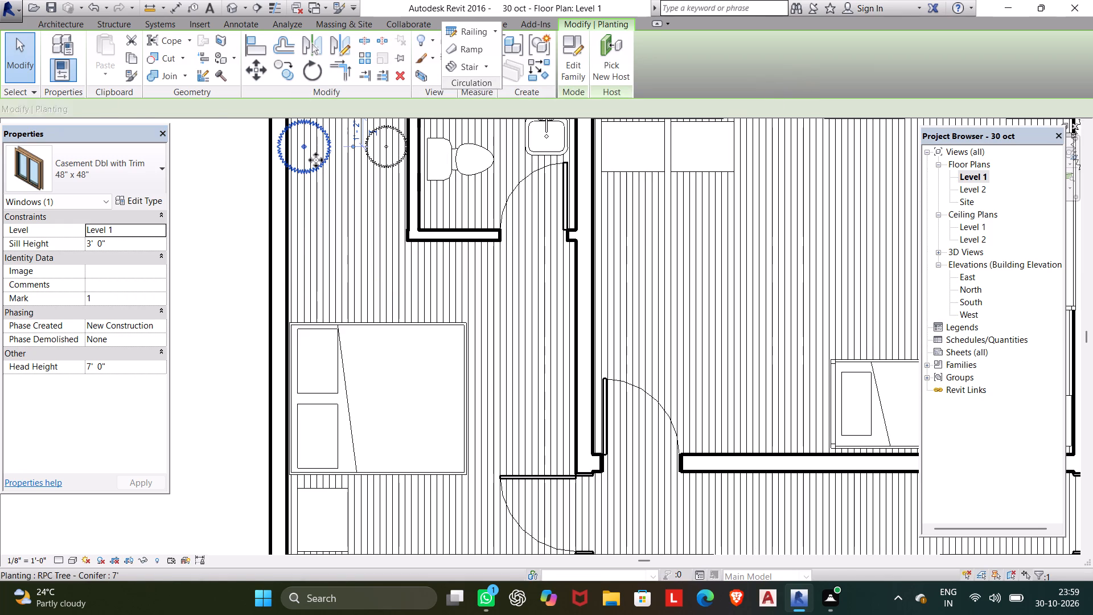
click(316, 160)
click(142, 200)
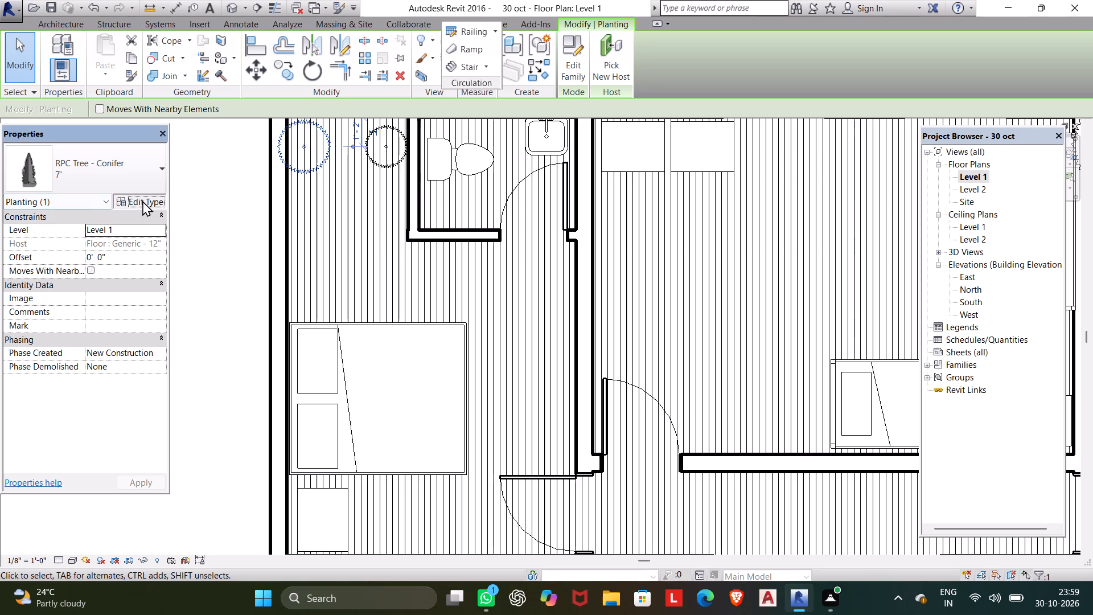
click(564, 227)
drag(563, 227, 528, 241)
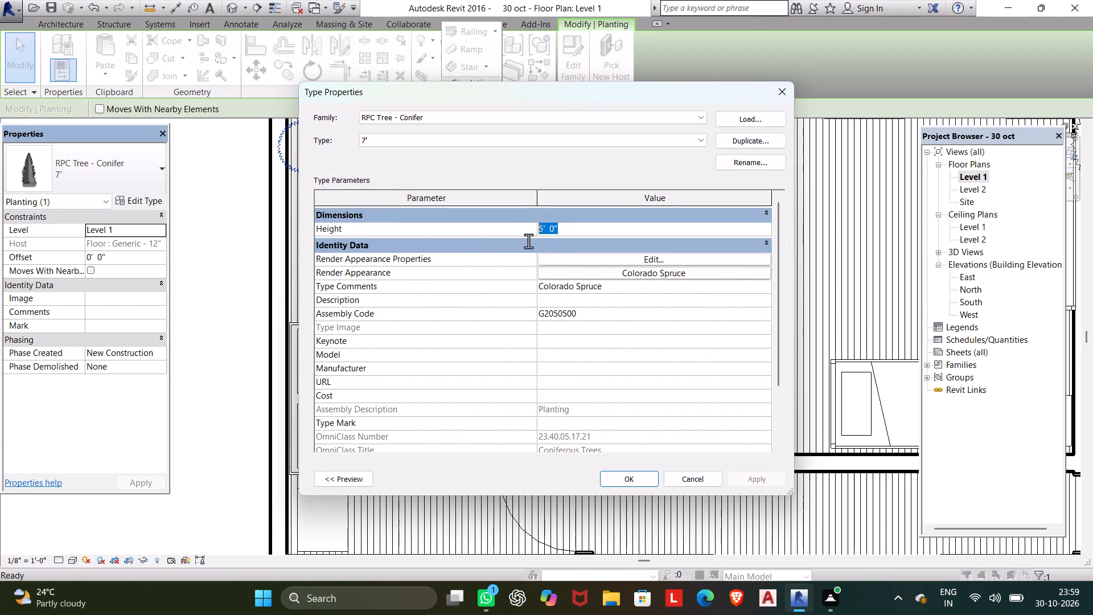
drag(528, 241, 519, 243)
text(4')
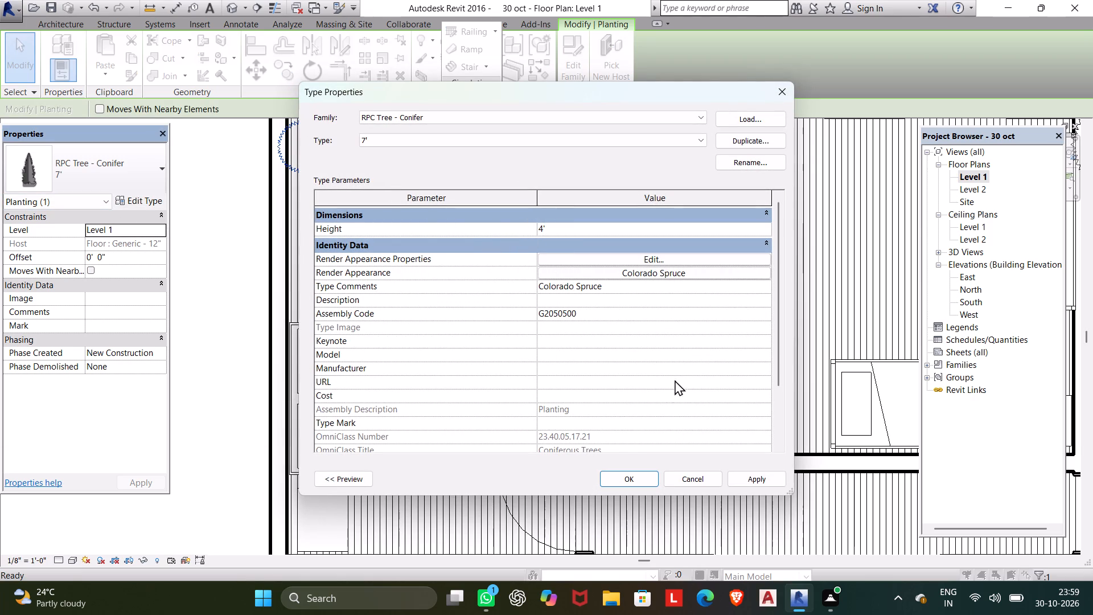
click(627, 481)
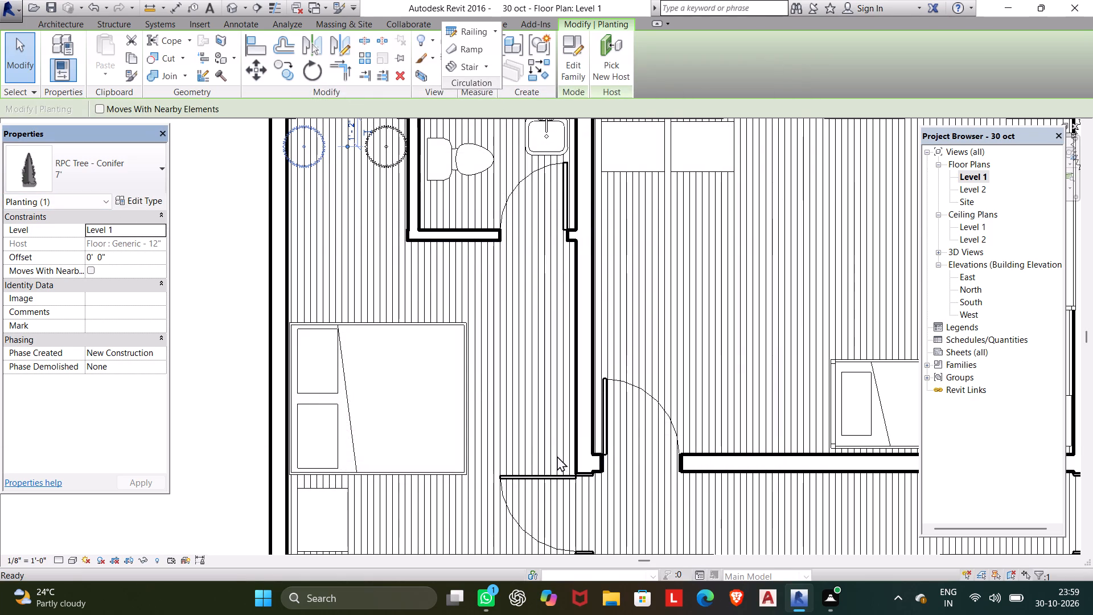
Switch the outer corner tree to the RPC Tree - Conifer type Eastern Hemlock - 25'.
key(Right)
key(Right)
key(Right)
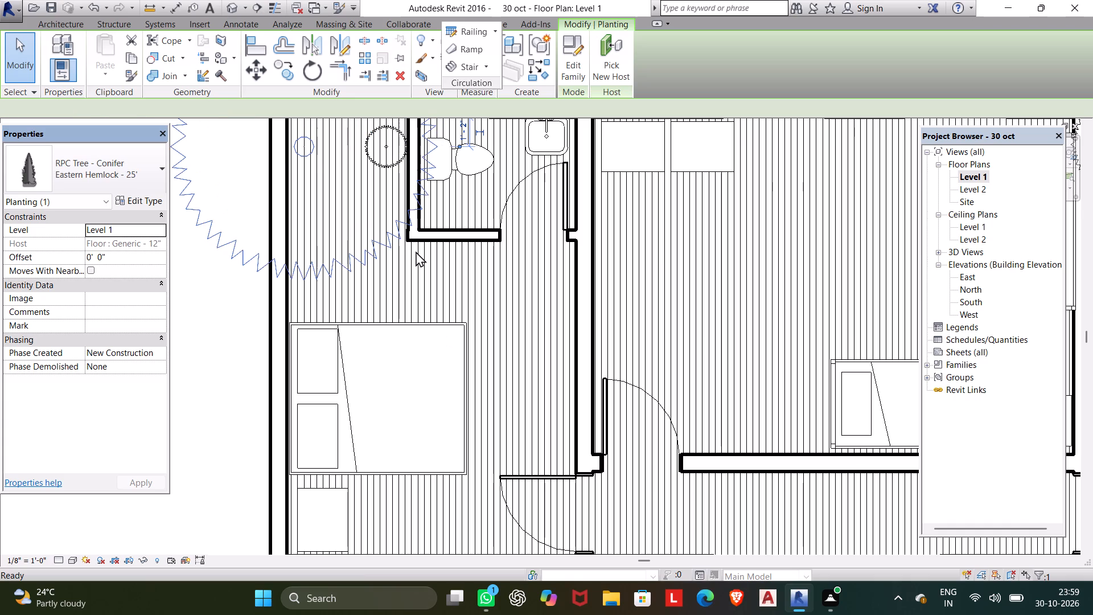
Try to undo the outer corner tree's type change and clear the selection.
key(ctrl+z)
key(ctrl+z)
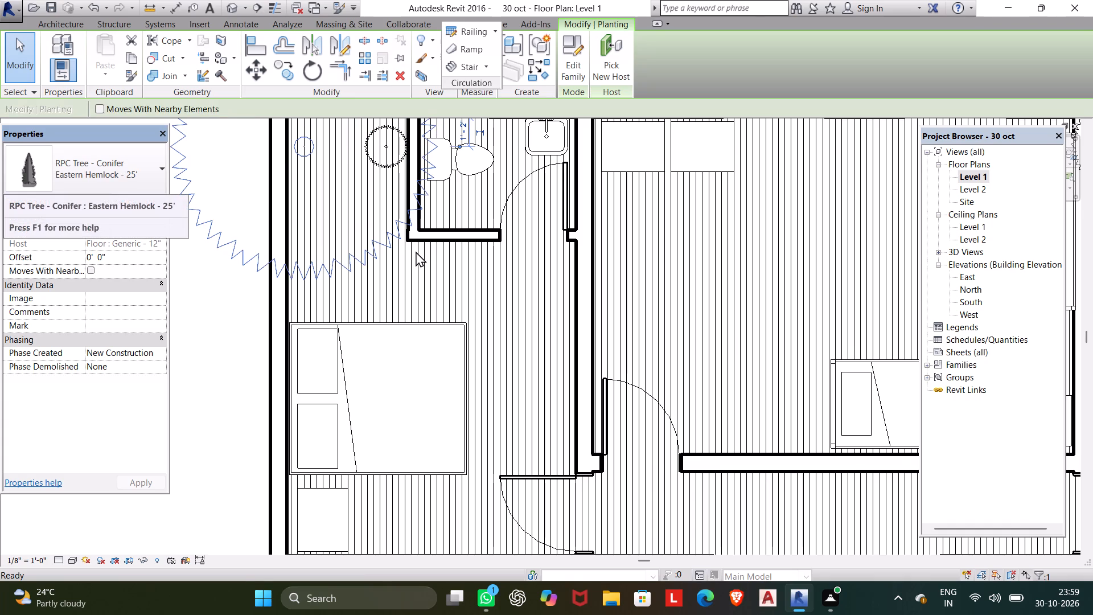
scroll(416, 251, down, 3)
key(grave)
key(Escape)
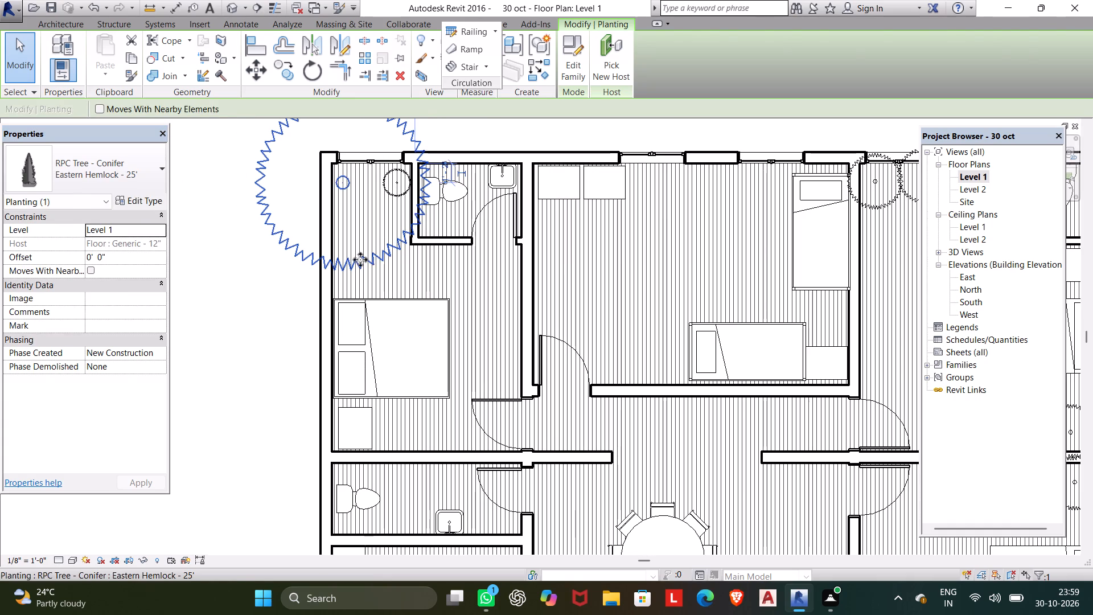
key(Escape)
Set the height of the outer corner tree's Eastern Hemlock - 25' type to 4'.
click(145, 194)
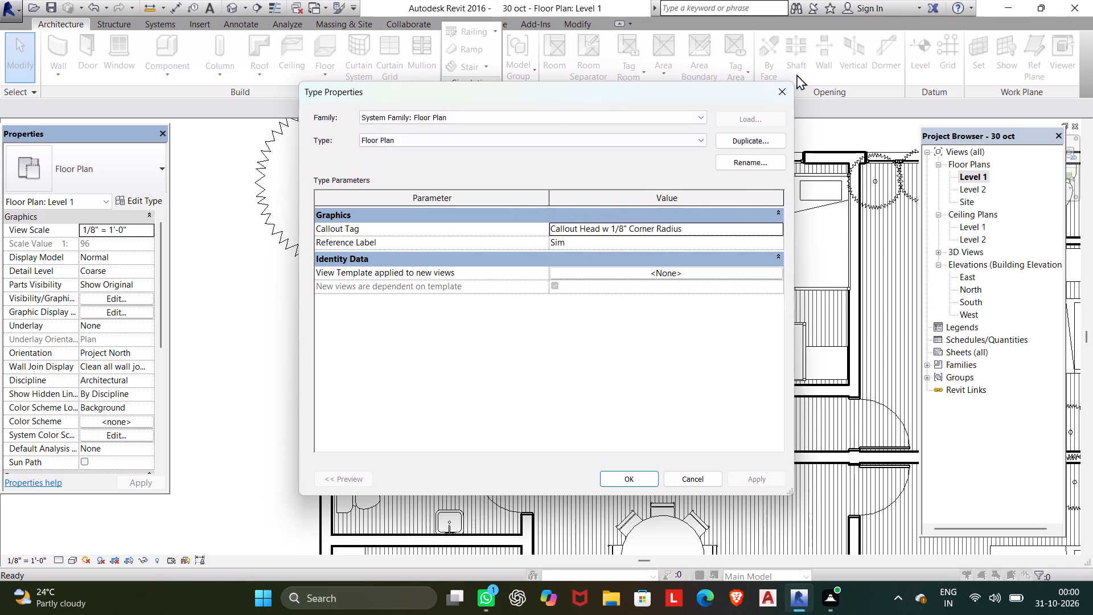
click(786, 98)
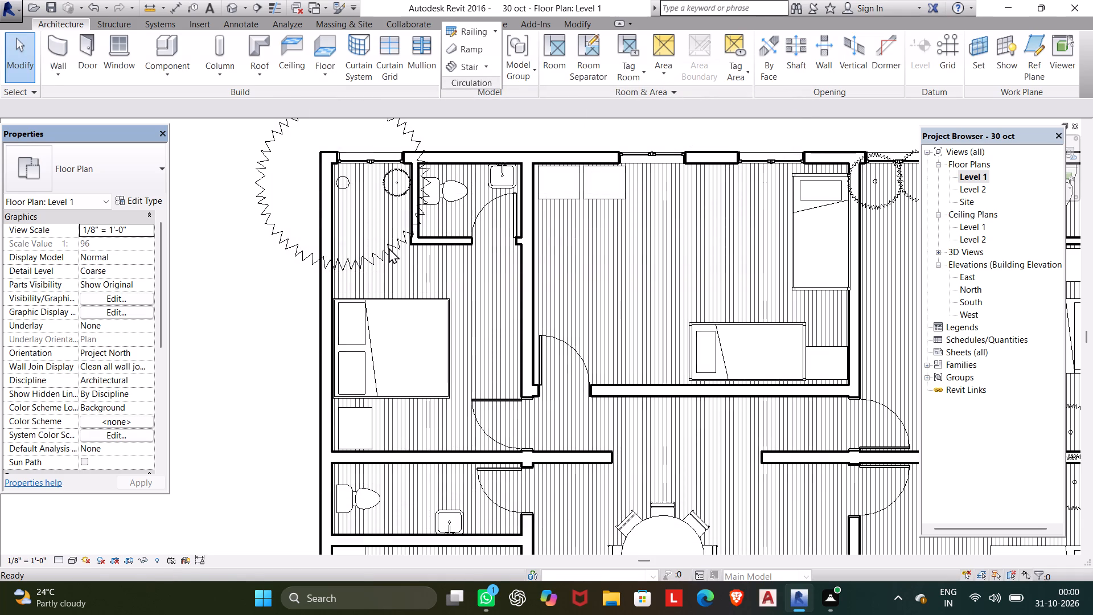
click(389, 248)
click(135, 198)
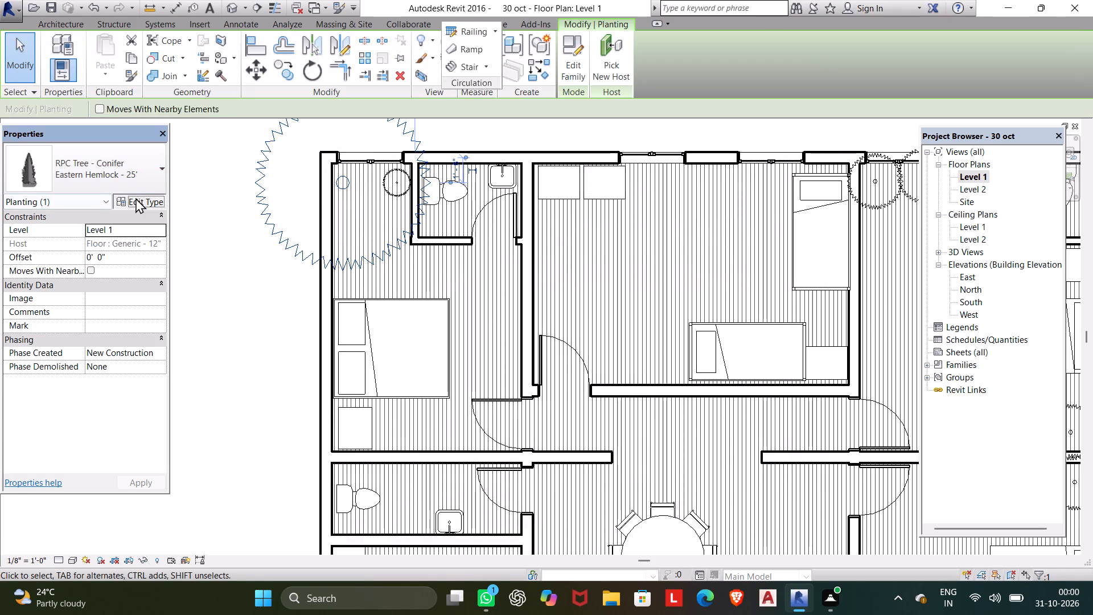
click(558, 227)
drag(558, 227, 533, 229)
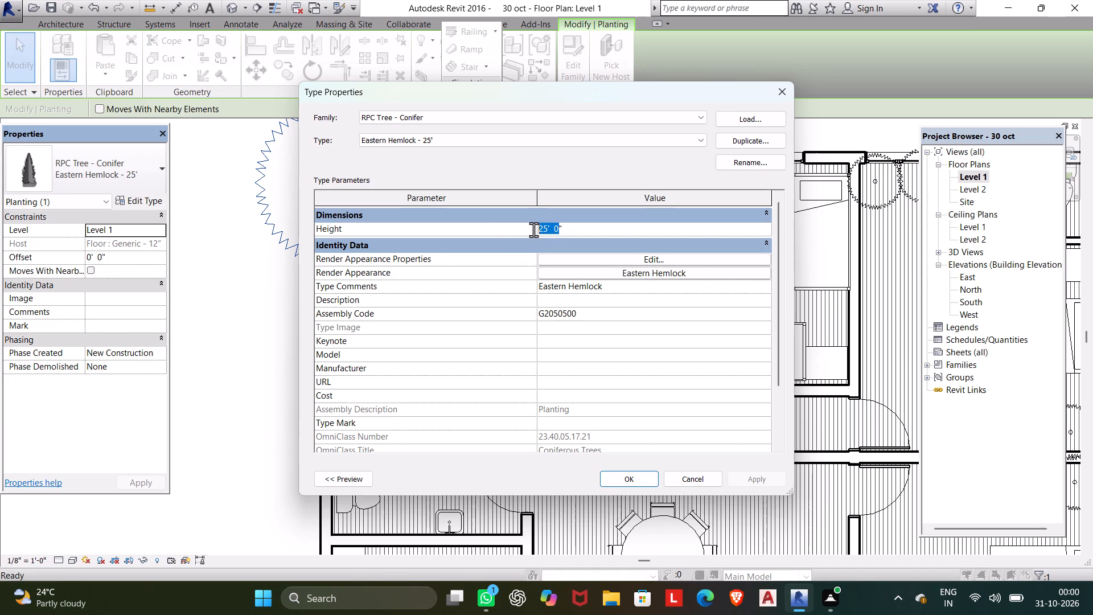
drag(533, 229, 499, 231)
key(4)
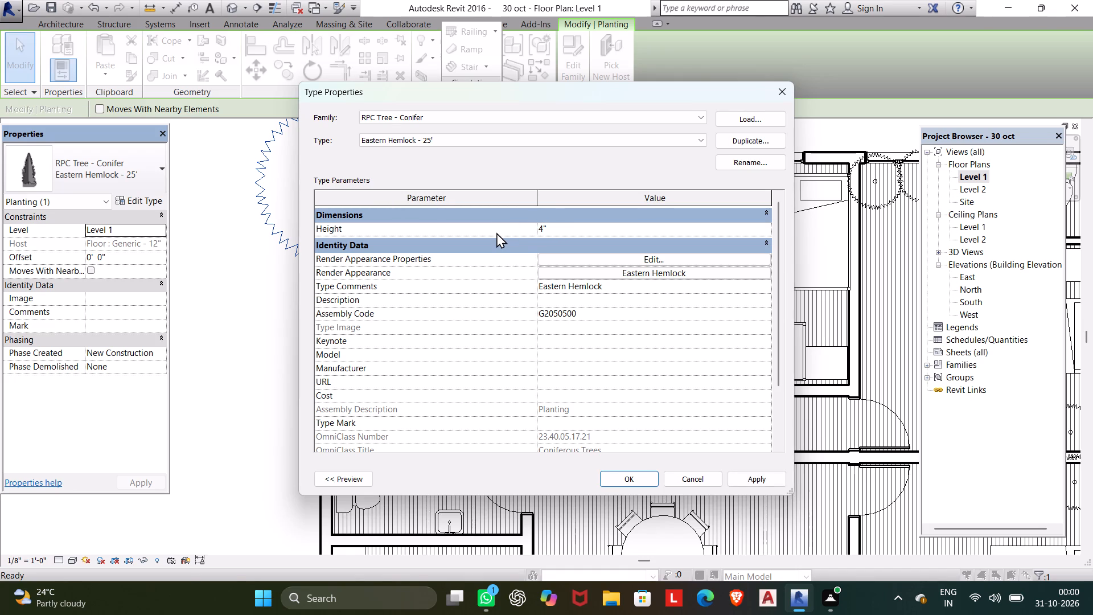
key(Right)
key(BackSpace)
key(apostrophe)
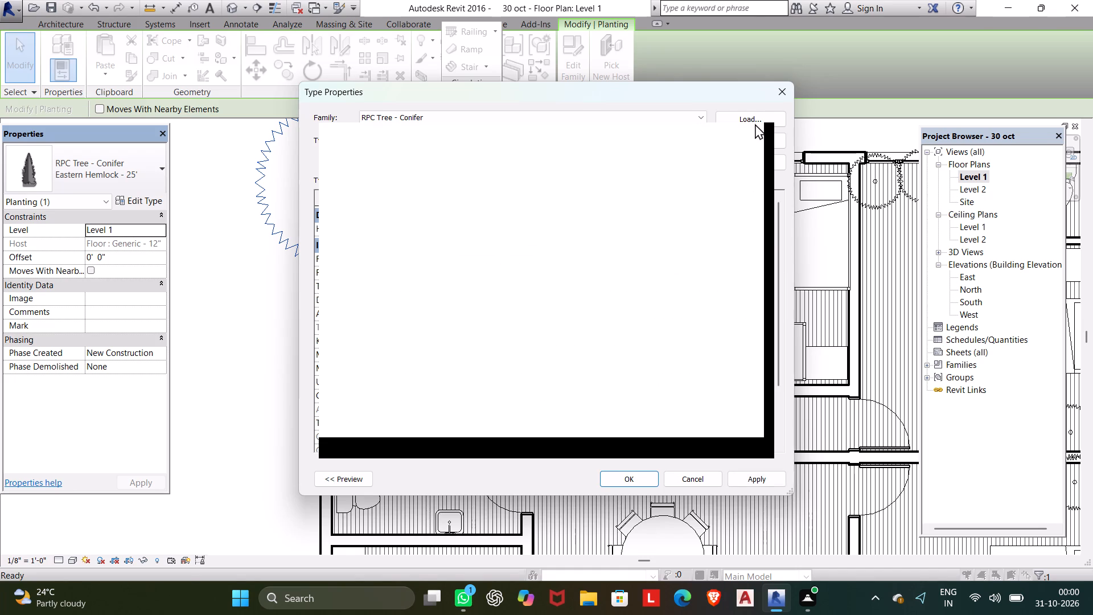
click(750, 137)
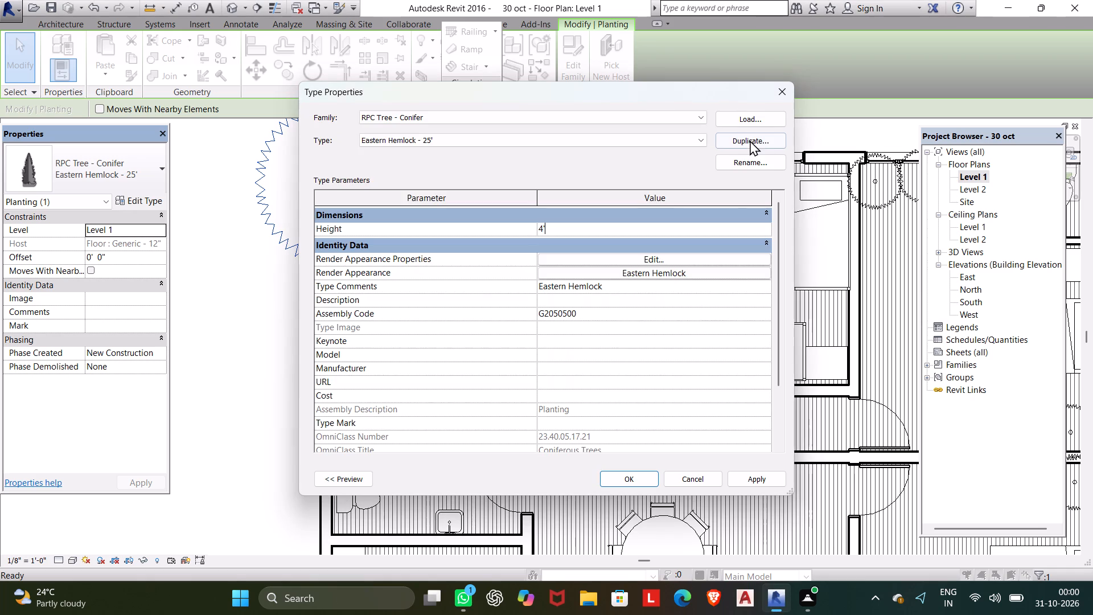
click(629, 478)
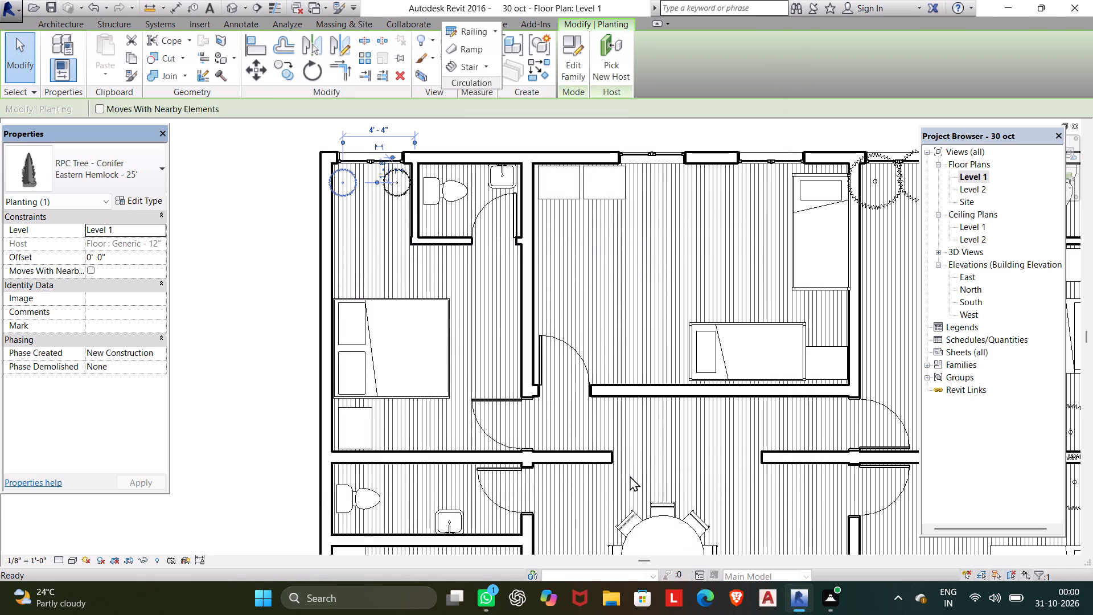
Nudge the outer corner hemlock toward the bathroom wall until it stands about 3'-10" from that wall.
click(348, 206)
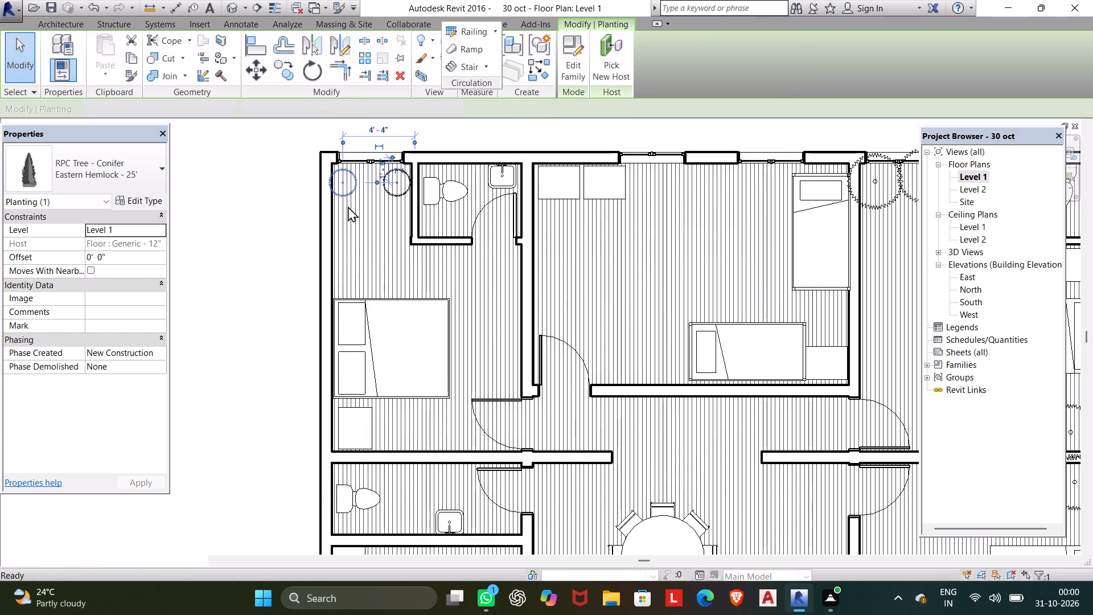
key(Escape)
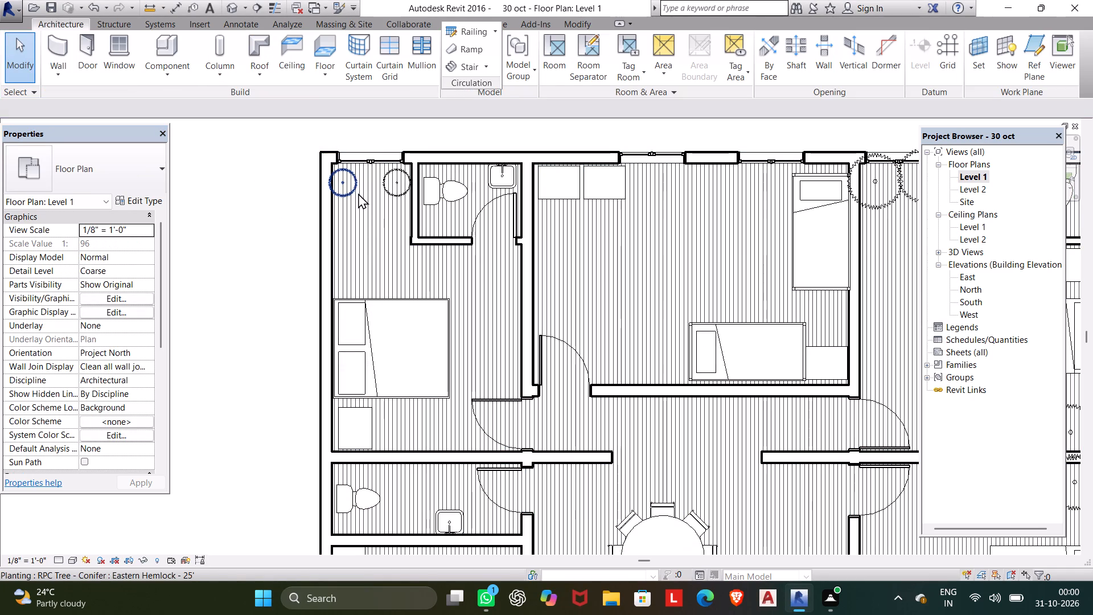
click(356, 190)
key(Right)
key(Right)
key(Right)
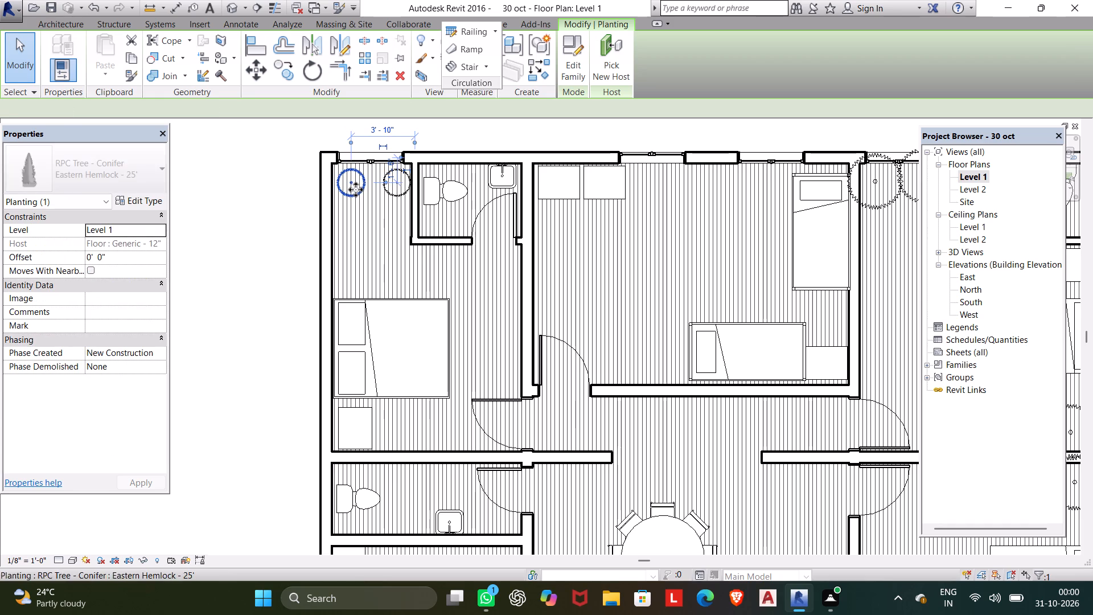
key(Right)
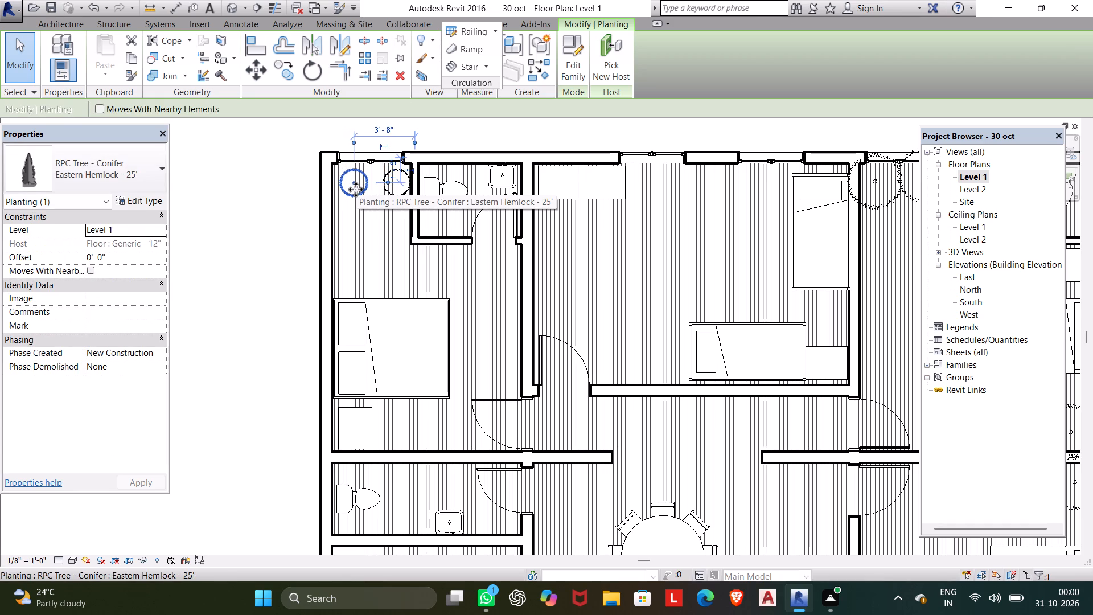
key(Left)
key(Escape)
key(Escape)
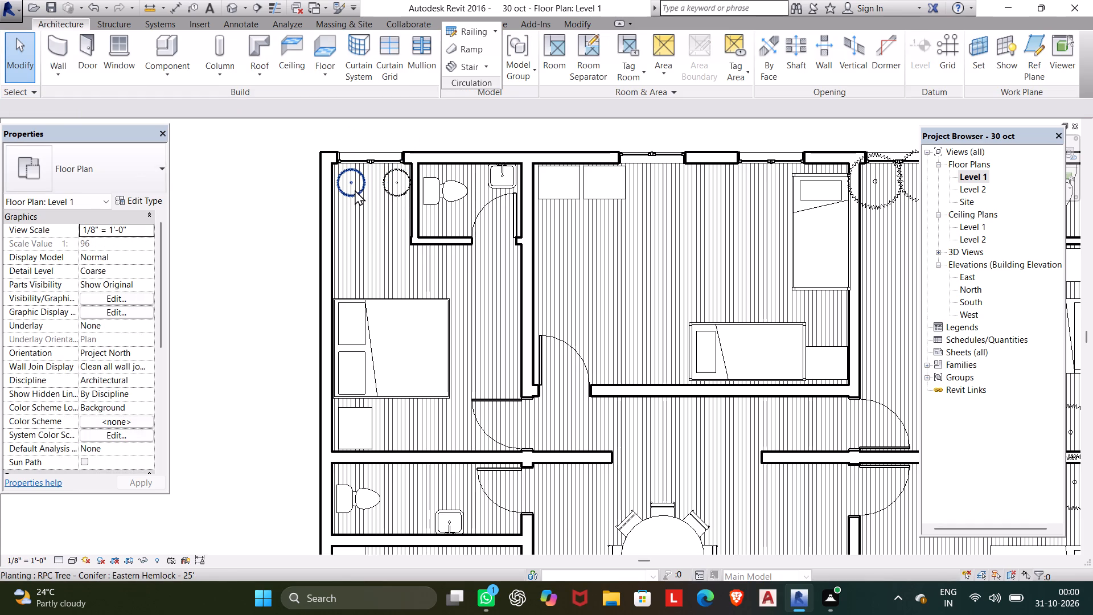
Check the type properties of the 8' spruce beside the bathroom wall, including its height.
click(378, 185)
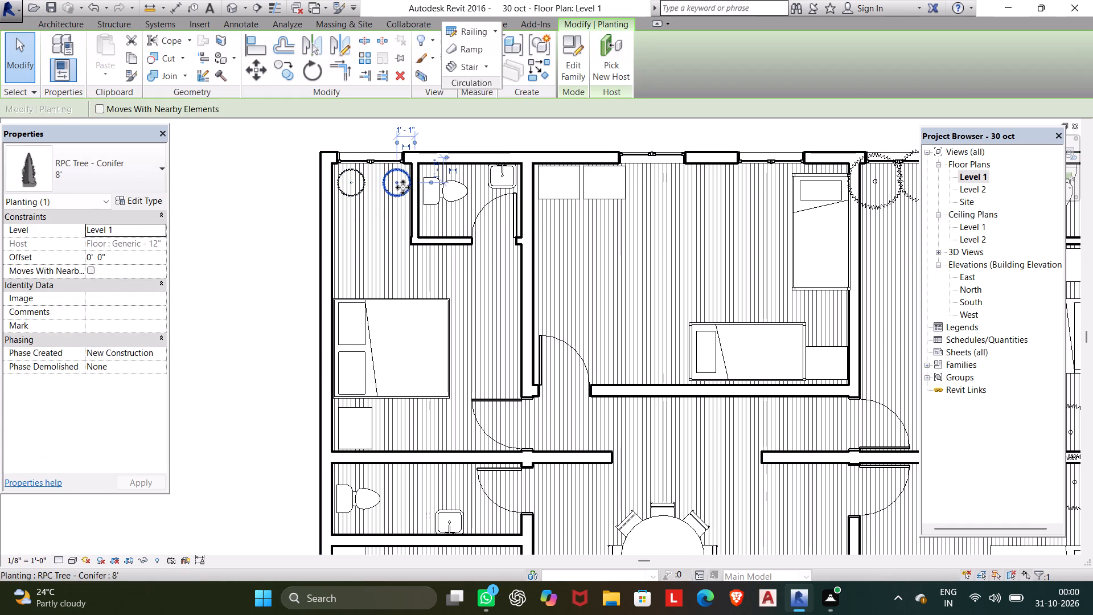
click(156, 187)
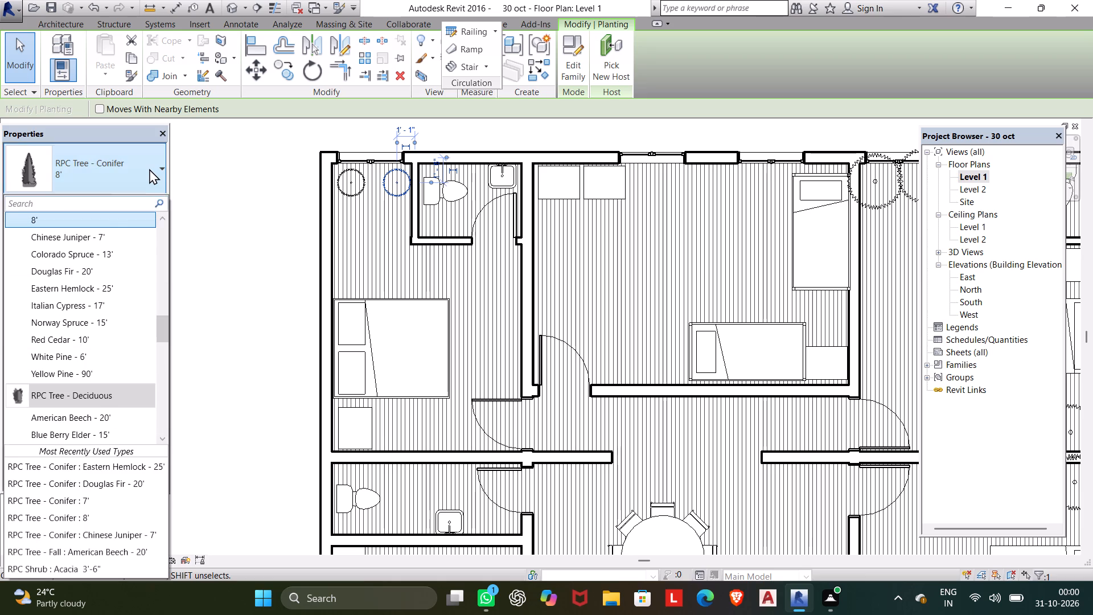
click(149, 169)
click(149, 206)
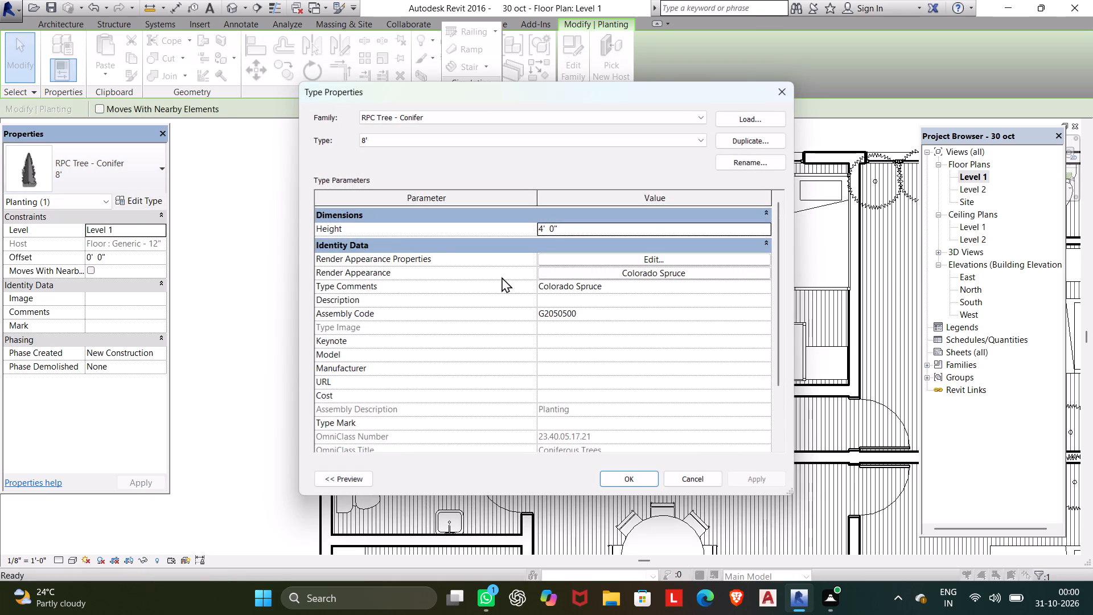
click(619, 472)
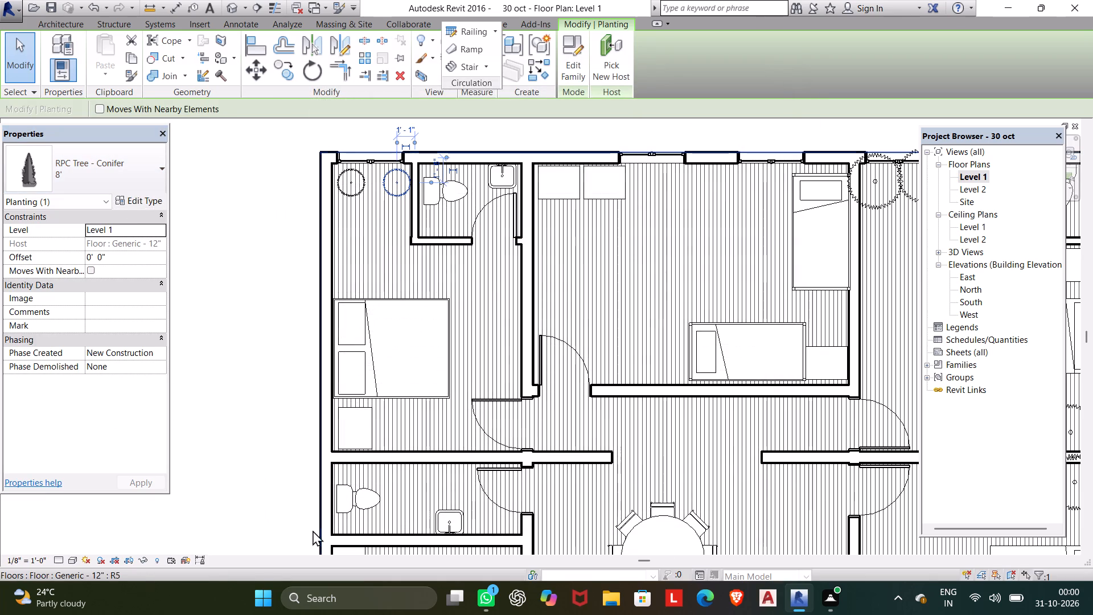
scroll(524, 509, down, 1)
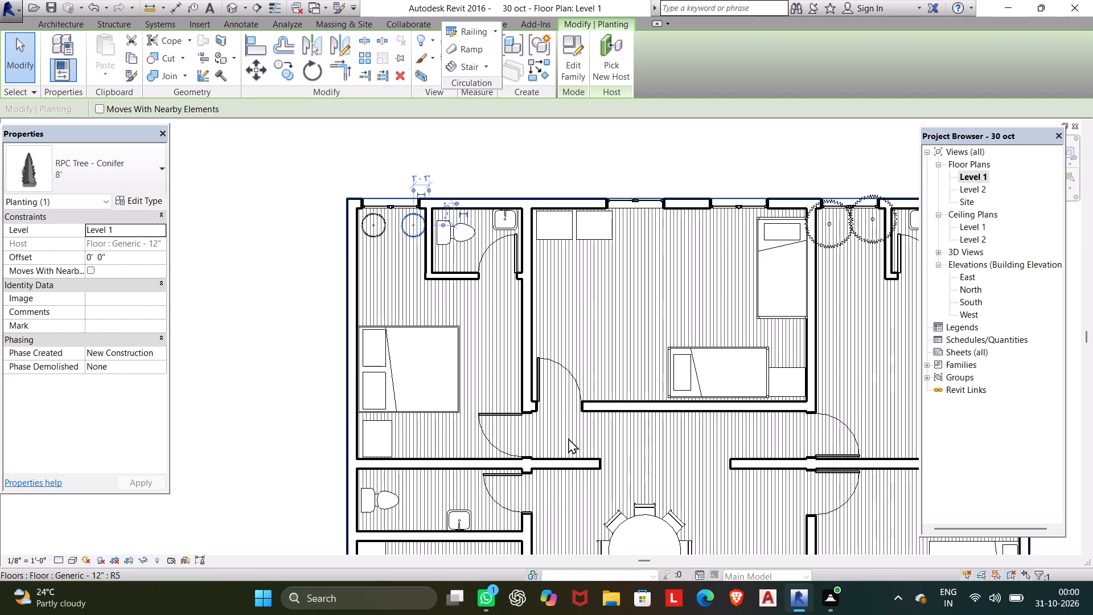
Duplicate the type of the Colorado Spruce by the northeast bedroom's east window as a new type named t.
scroll(554, 433, down, 2)
middle_drag(552, 395, 537, 297)
scroll(543, 319, down, 1)
middle_drag(544, 306, 544, 297)
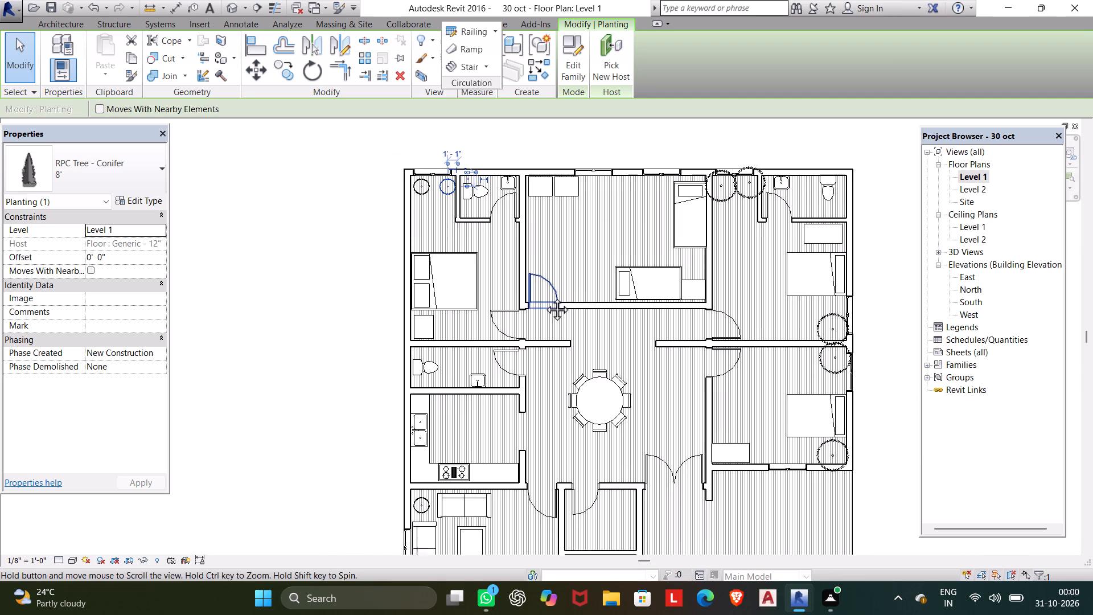
middle_drag(544, 297, 541, 268)
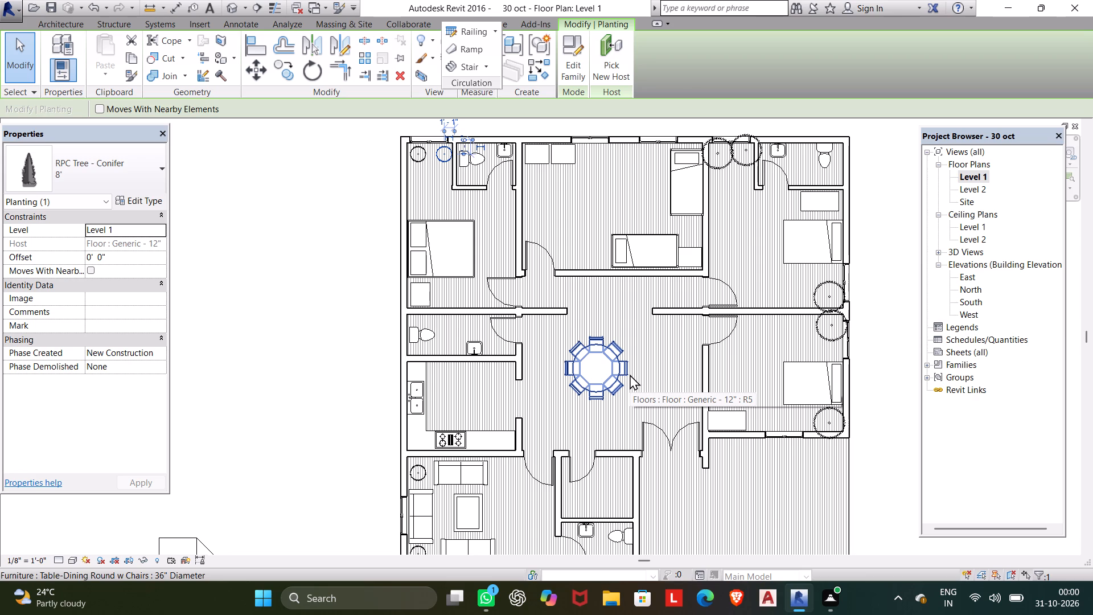
scroll(807, 339, down, 1)
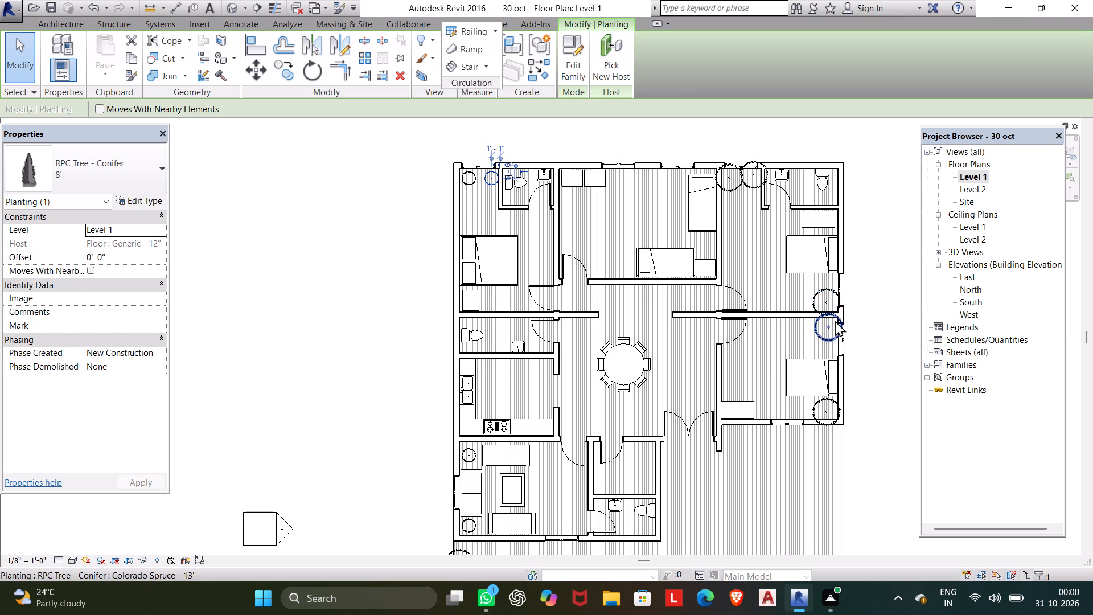
scroll(835, 321, up, 4)
click(808, 261)
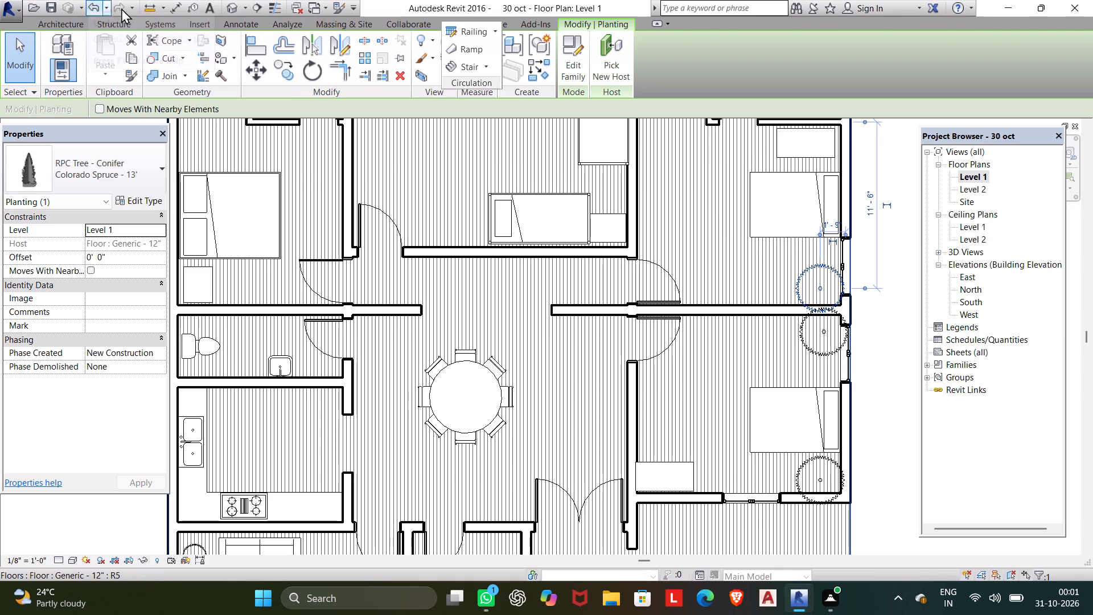
key(Escape)
click(806, 268)
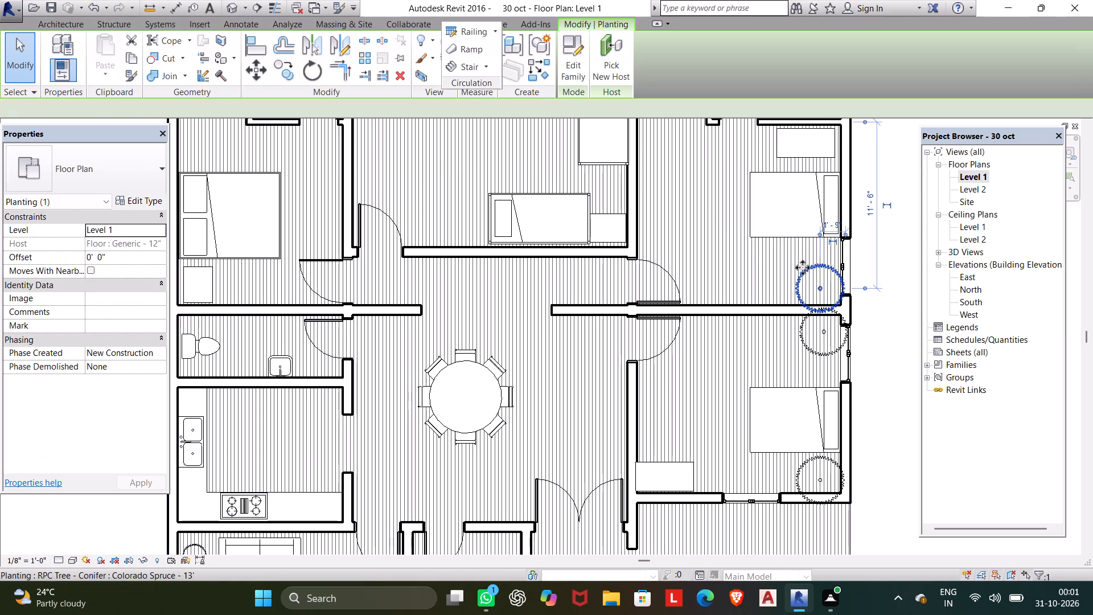
click(131, 203)
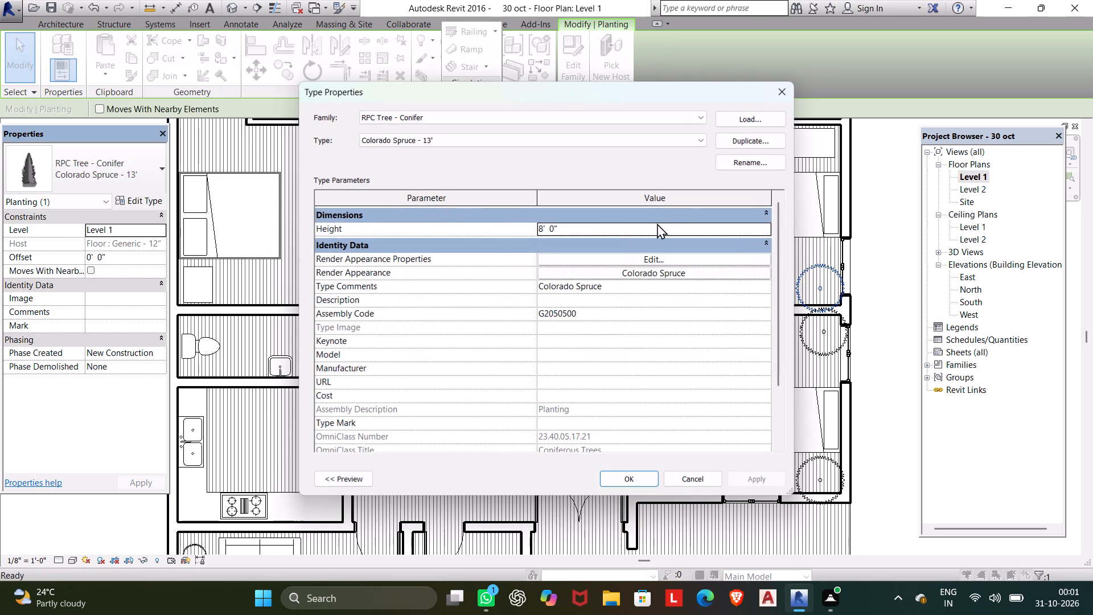
click(740, 138)
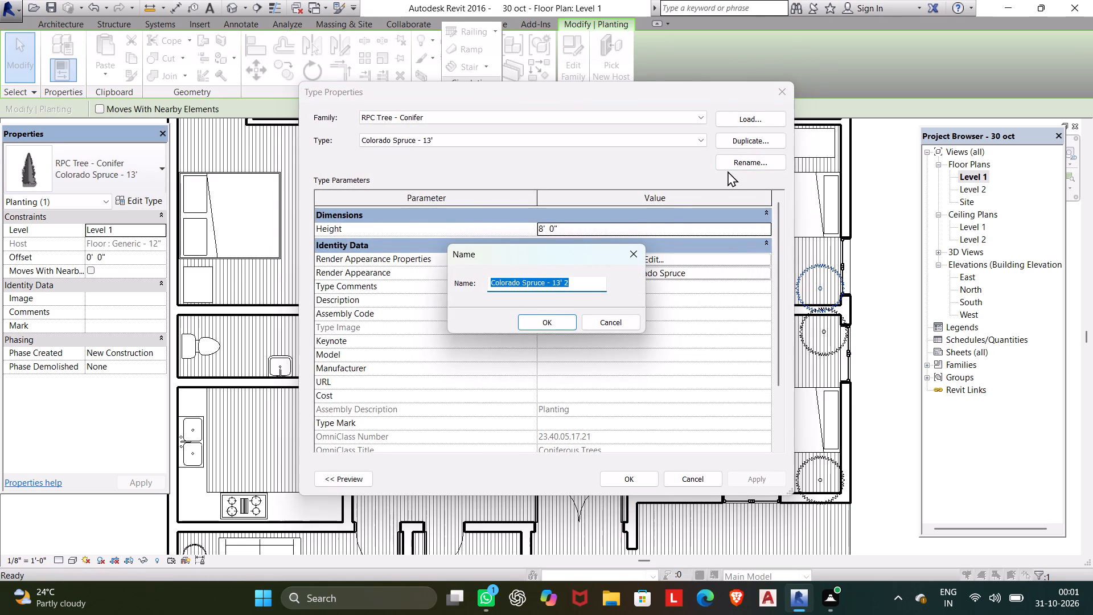
key(t)
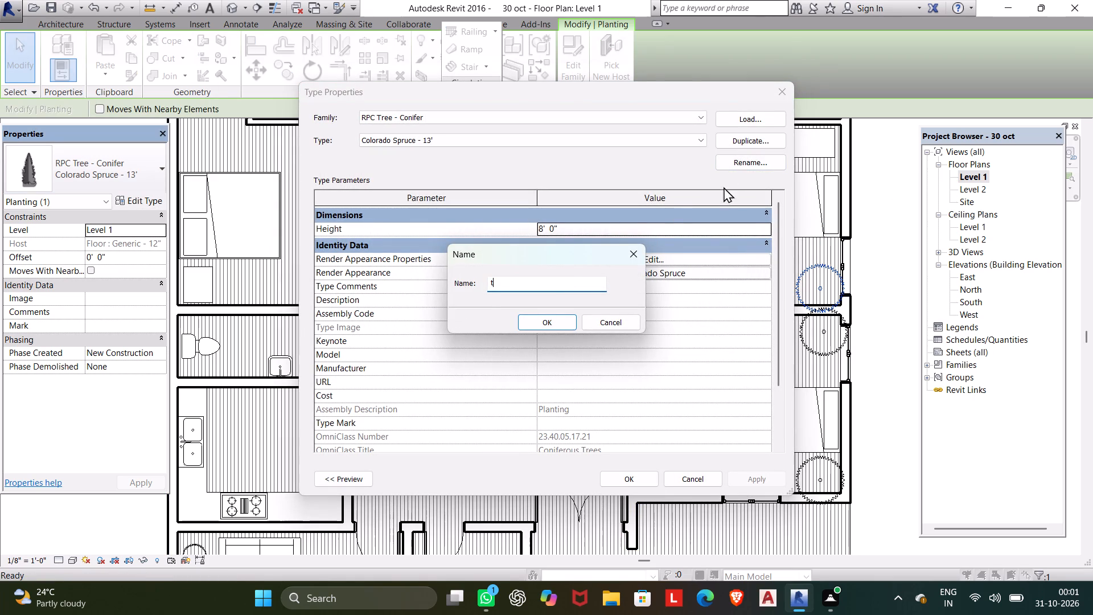
click(543, 322)
Set the height of the spruce type t to 4' for the northeast bedroom's window tree.
drag(577, 226, 535, 227)
click(562, 235)
drag(561, 231, 494, 241)
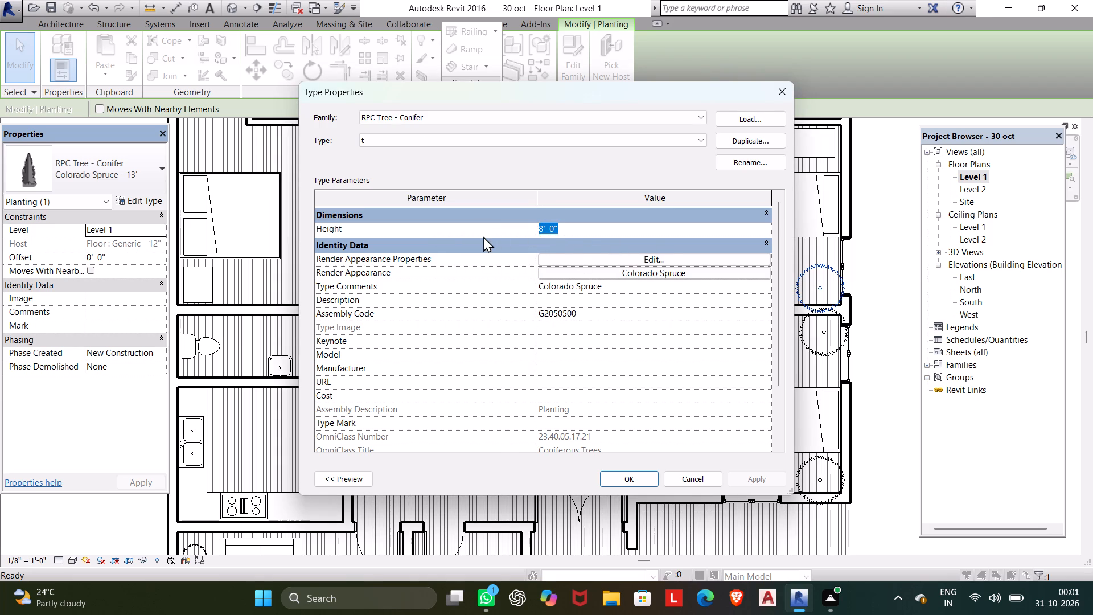
key(4)
key(apostrophe)
click(629, 477)
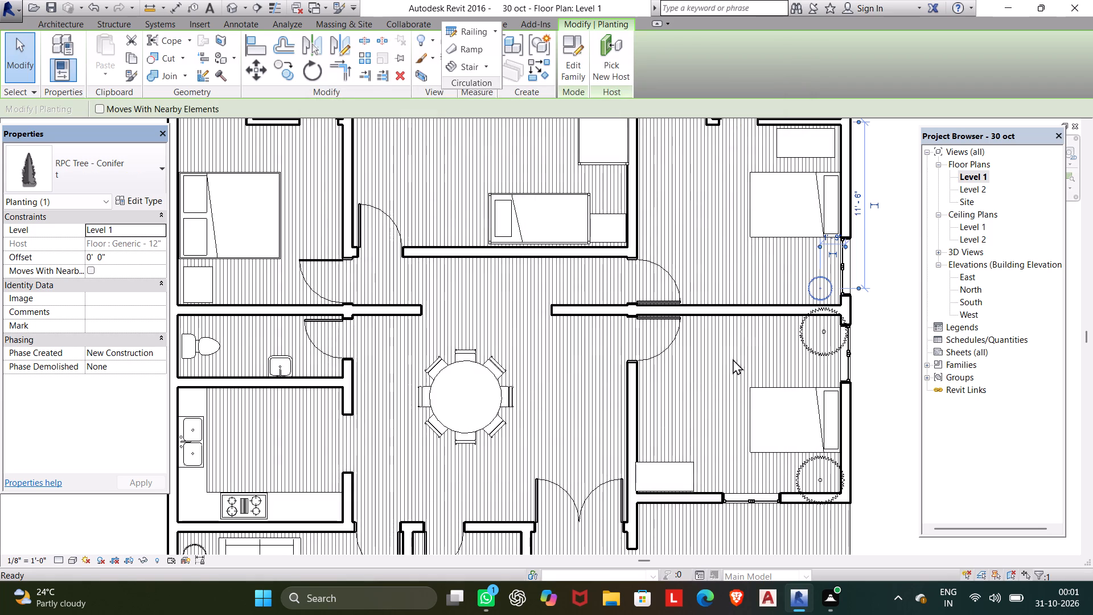
Duplicate the type of the spruce across the partition, by the adjoining bedroom's east window, as y.
click(836, 351)
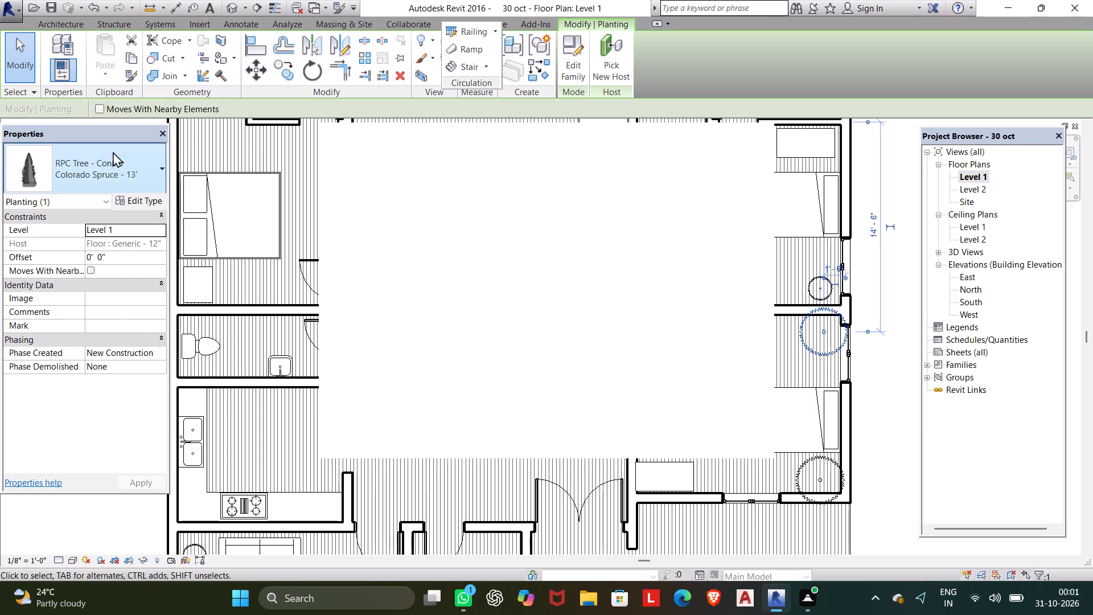
click(146, 202)
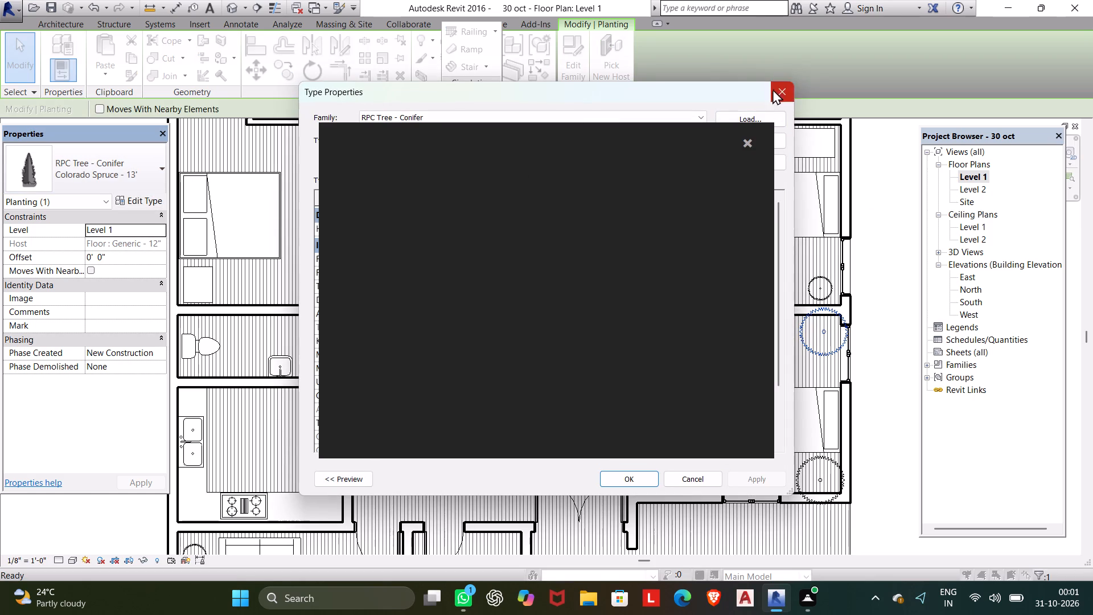
click(751, 140)
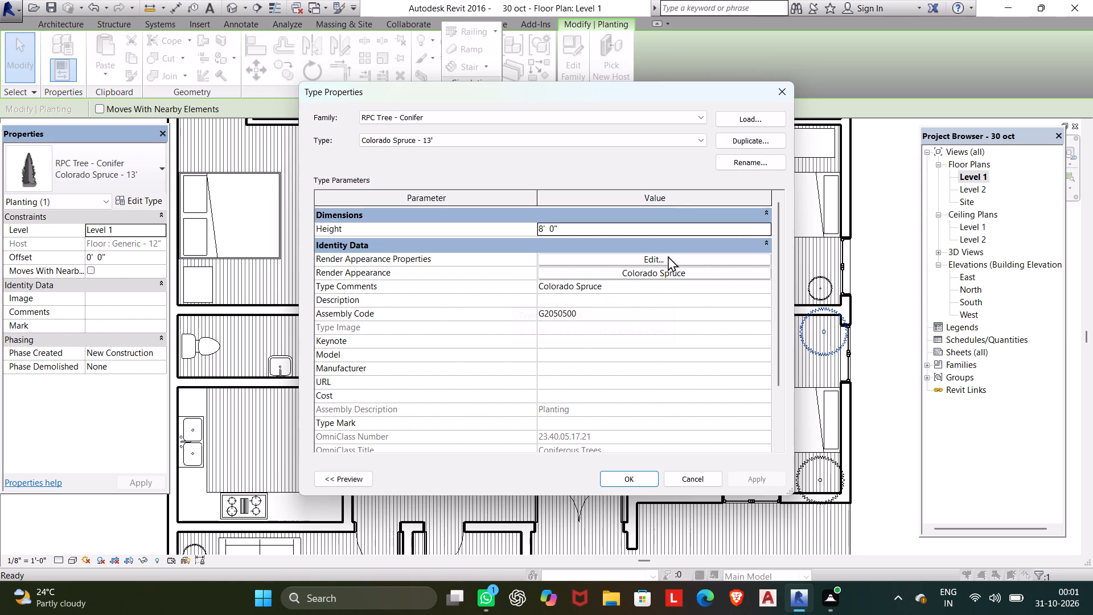
click(591, 228)
drag(589, 224, 519, 229)
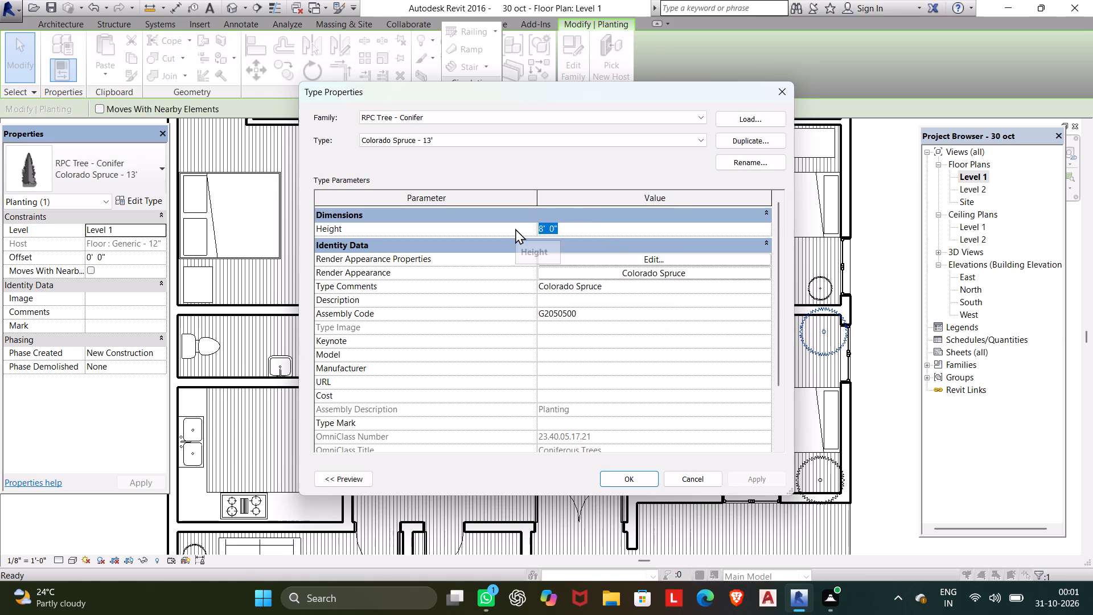
click(741, 139)
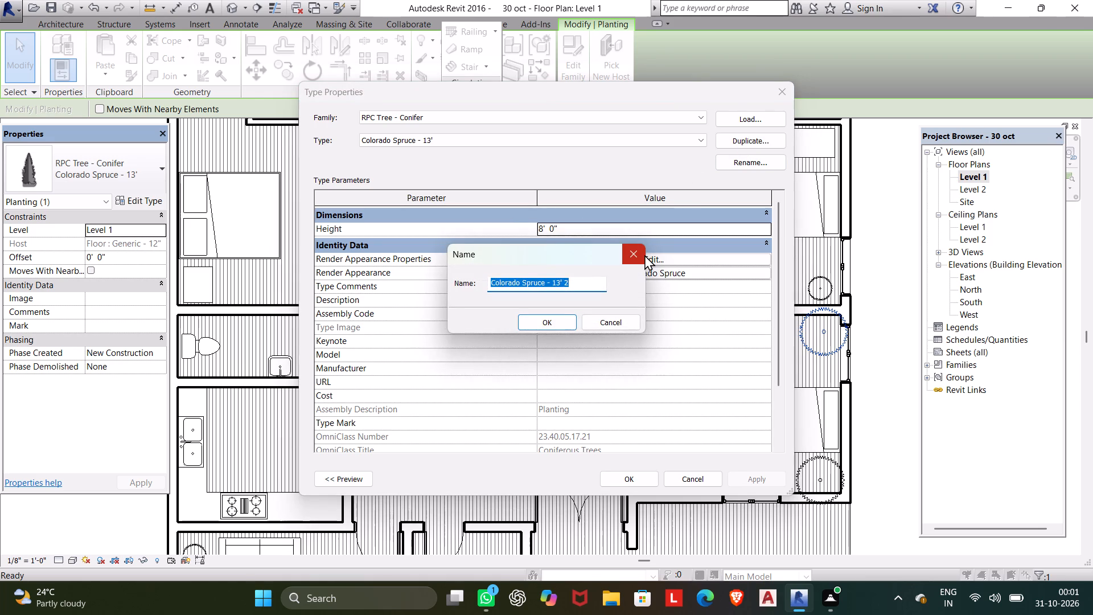
key(space)
text(y)
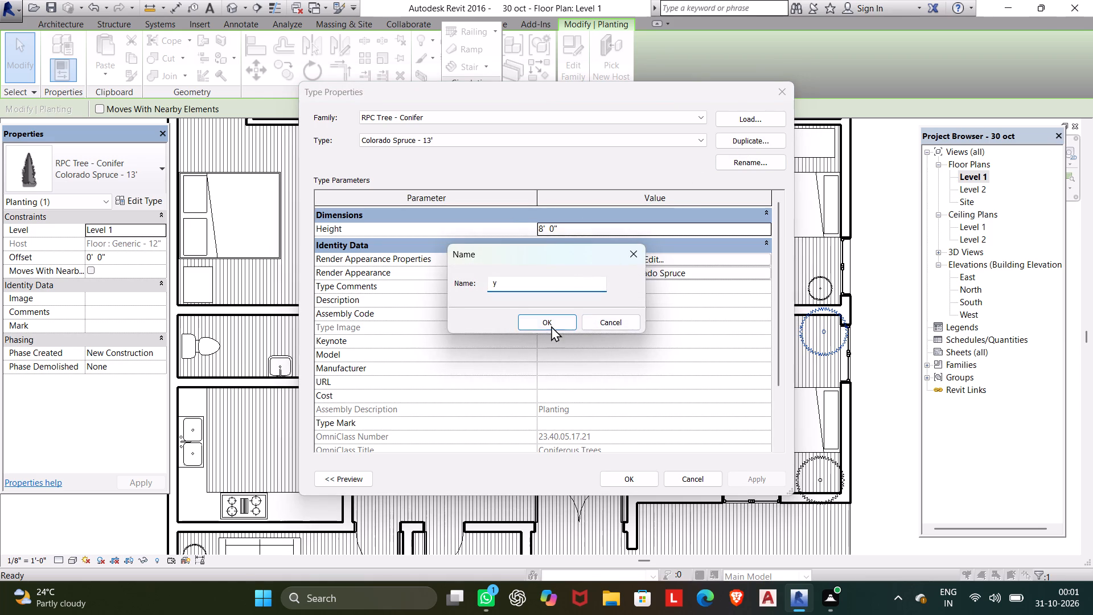
click(546, 318)
Set the height of the spruce type y to 4'.
click(564, 228)
drag(564, 228, 525, 230)
key(4)
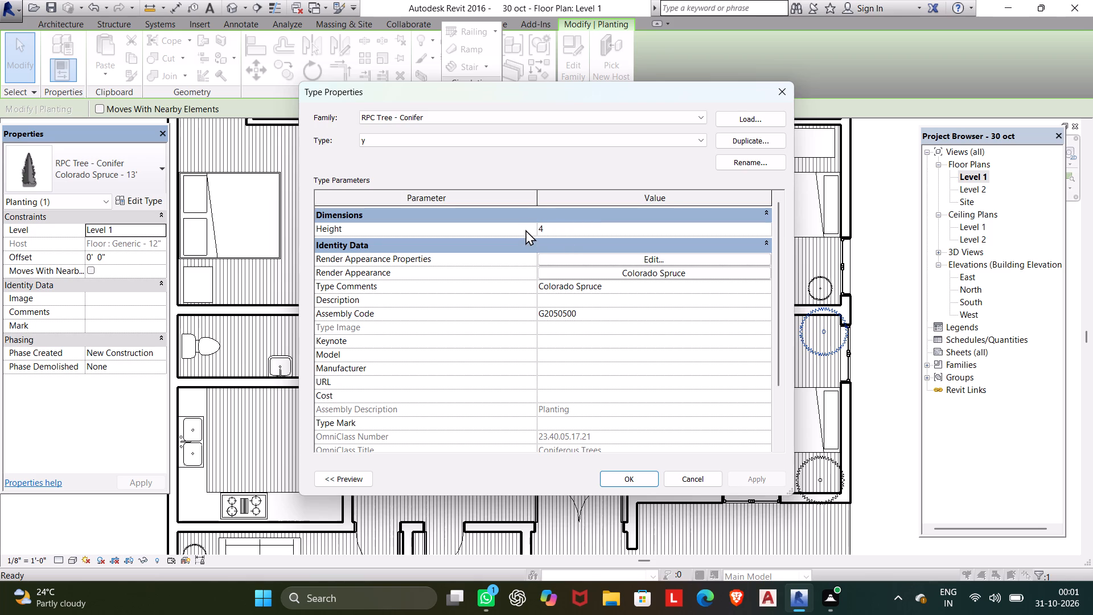
key(apostrophe)
click(626, 472)
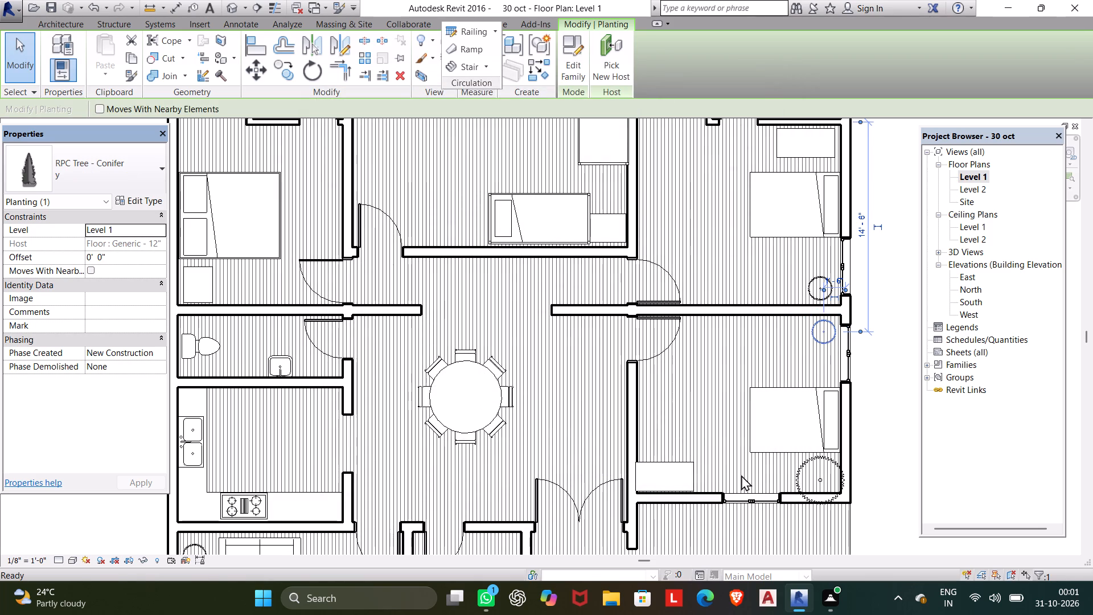
Duplicate the type of the spruce in the same bedroom's outer southeast corner as a new type named r.
click(803, 479)
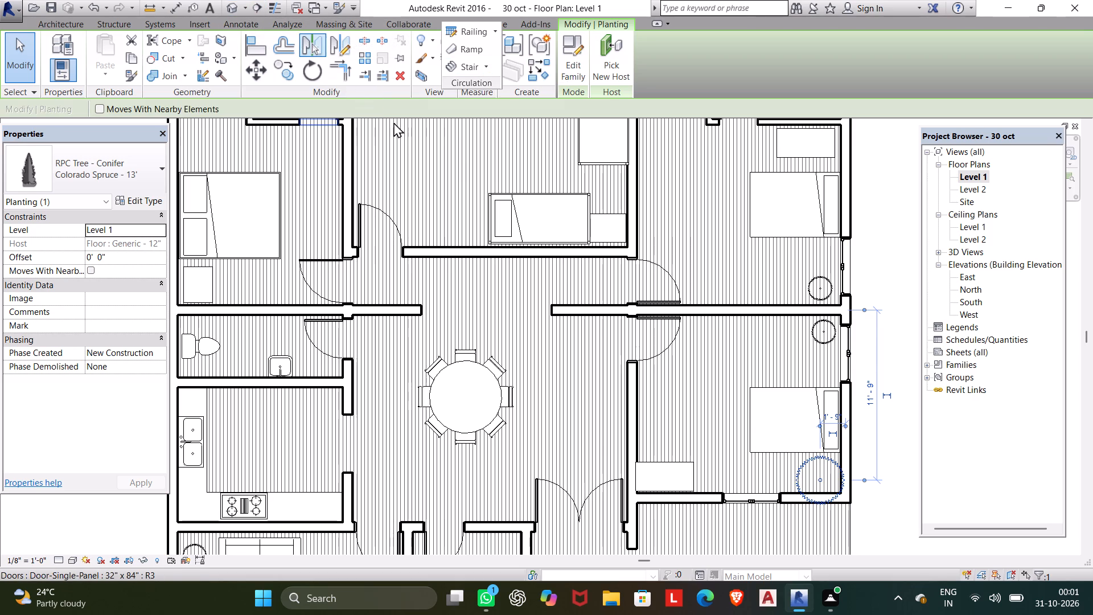
click(145, 200)
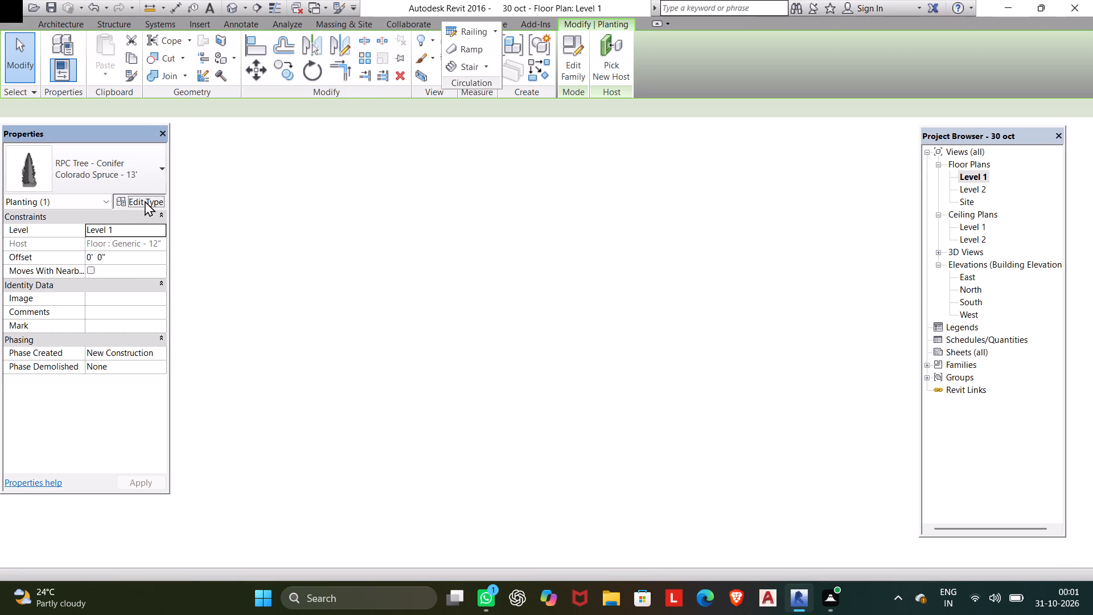
click(602, 222)
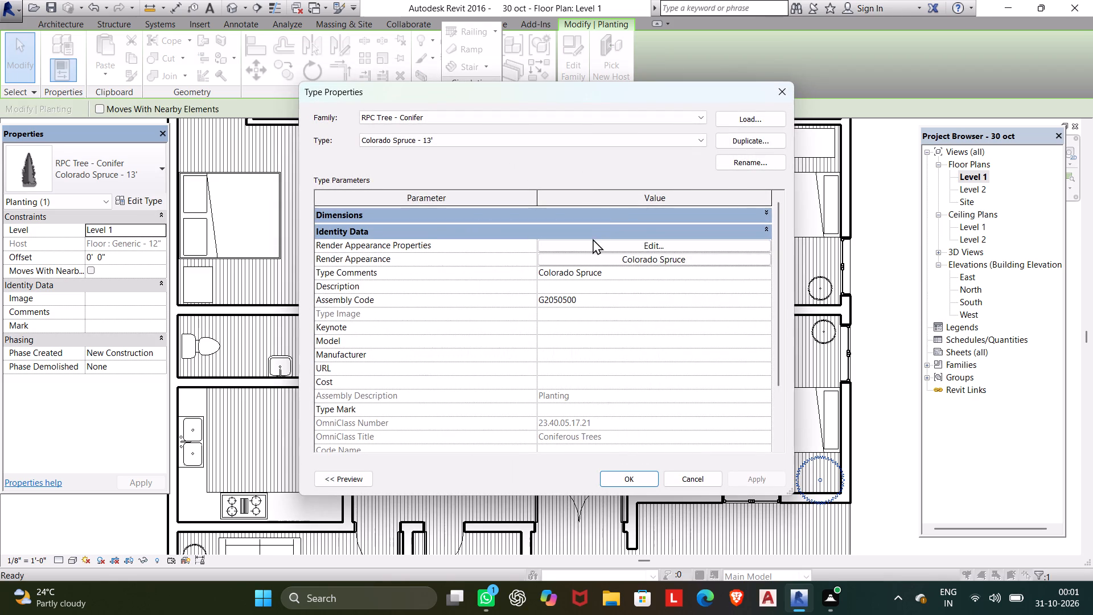
click(733, 142)
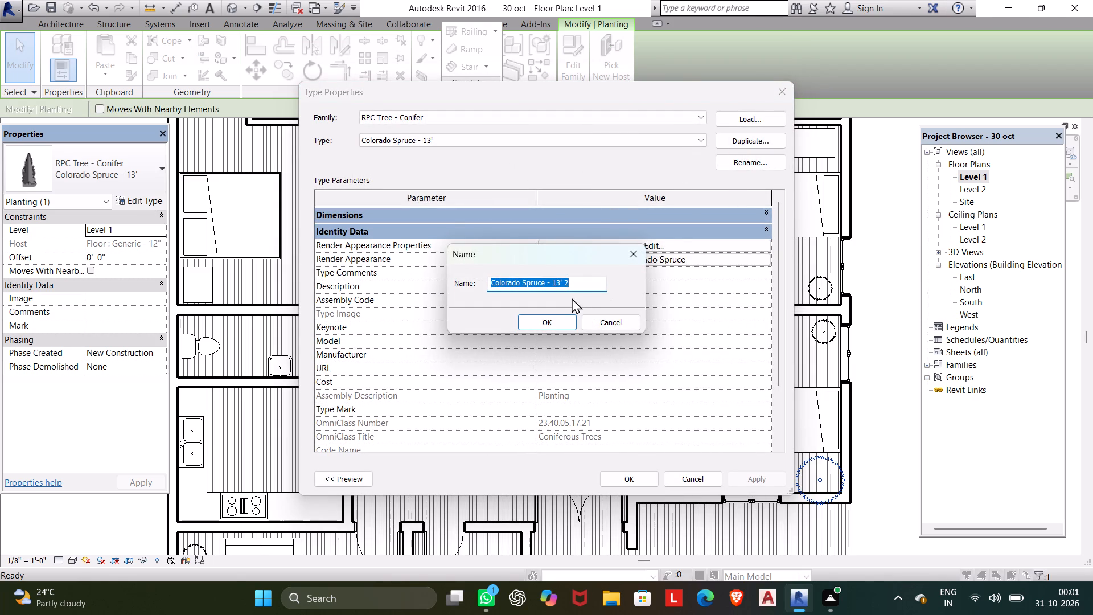
key(t)
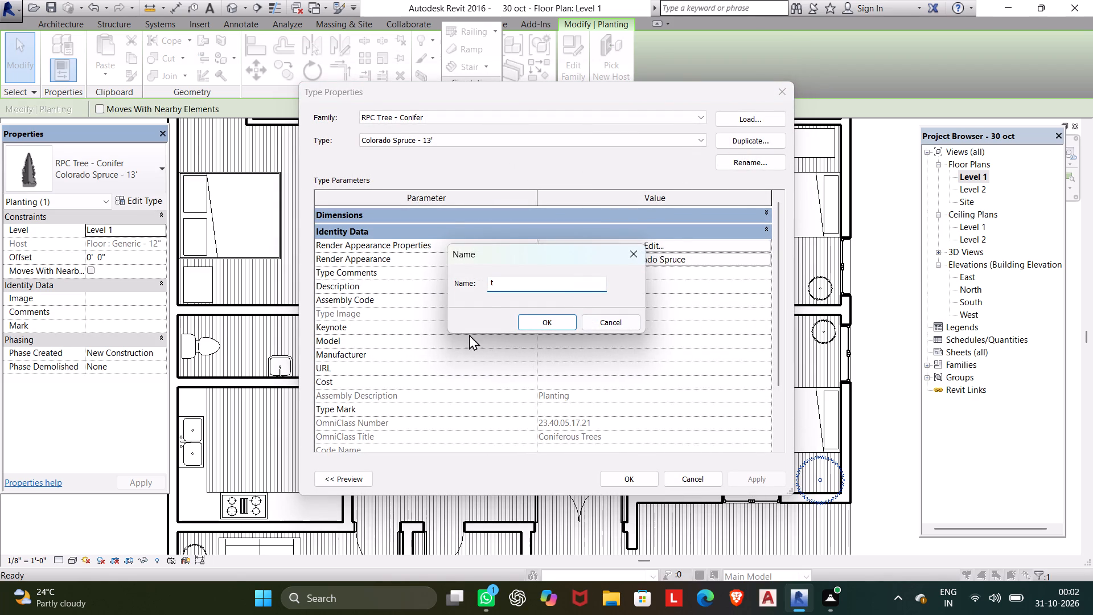
click(537, 316)
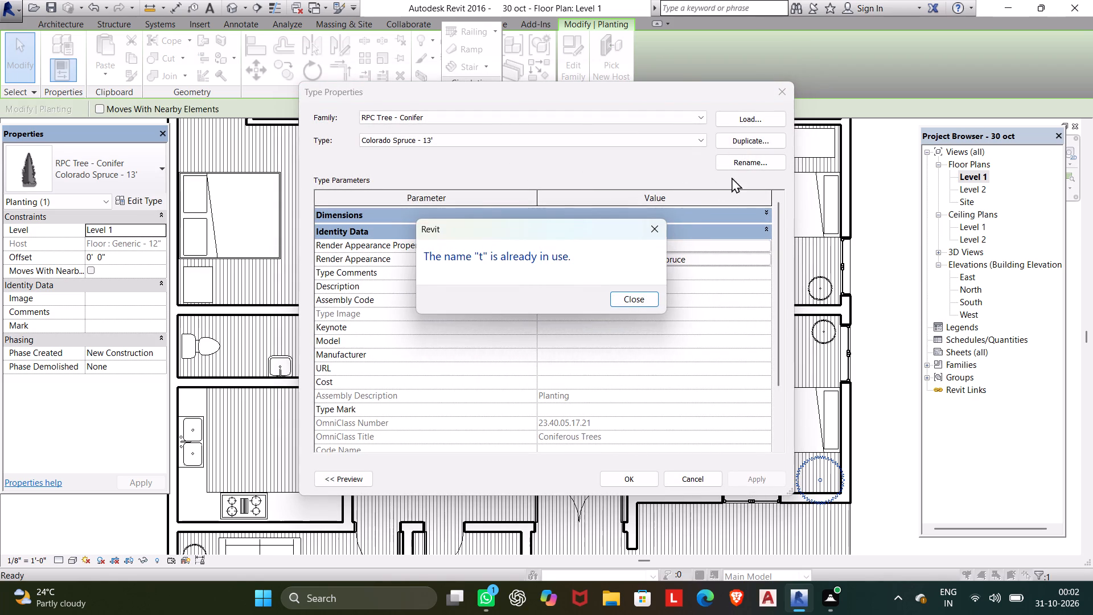
click(762, 157)
click(631, 298)
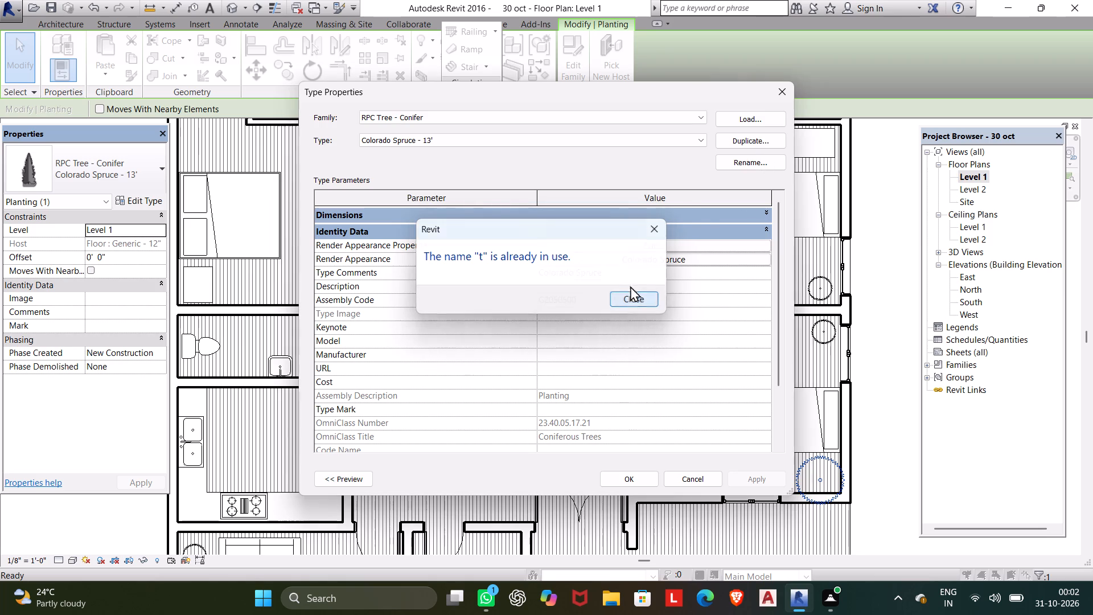
click(760, 137)
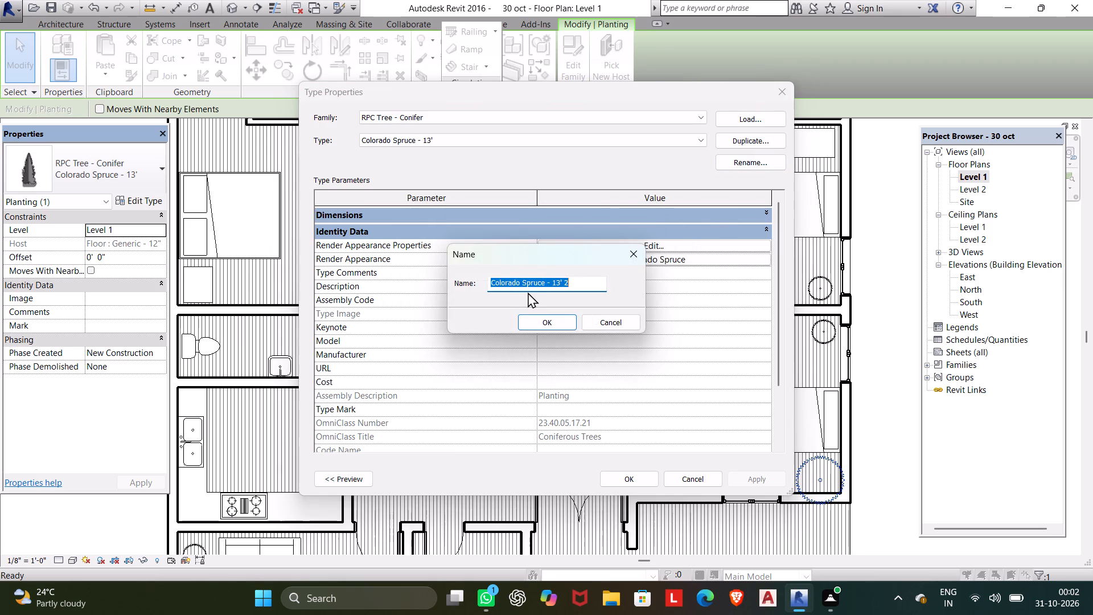
key(r)
click(540, 319)
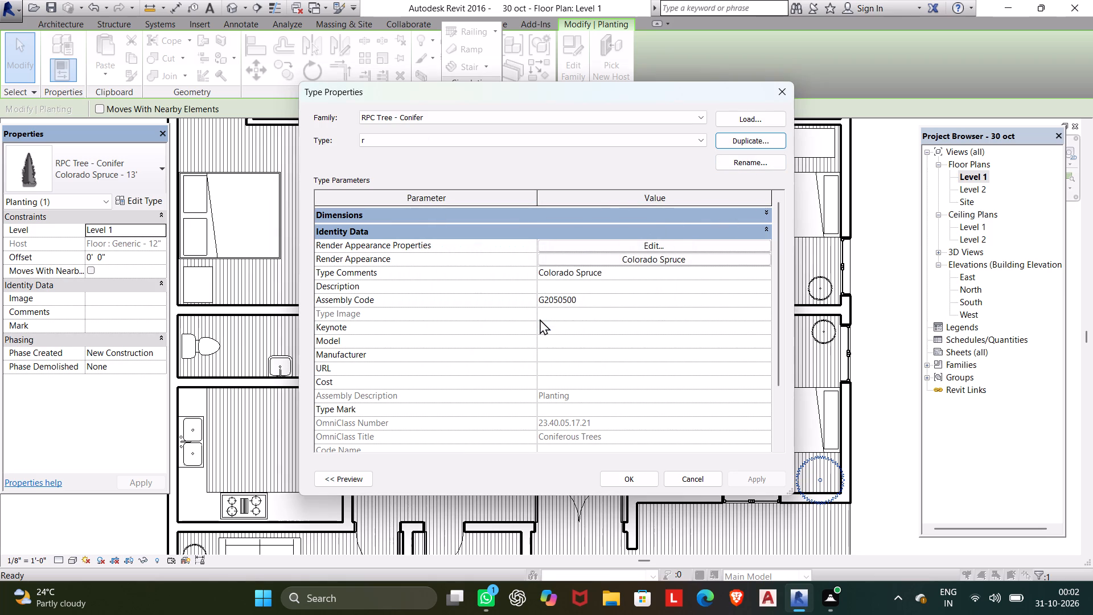
Set the height of the spruce type r to 4' for the outer southeast corner tree.
click(500, 211)
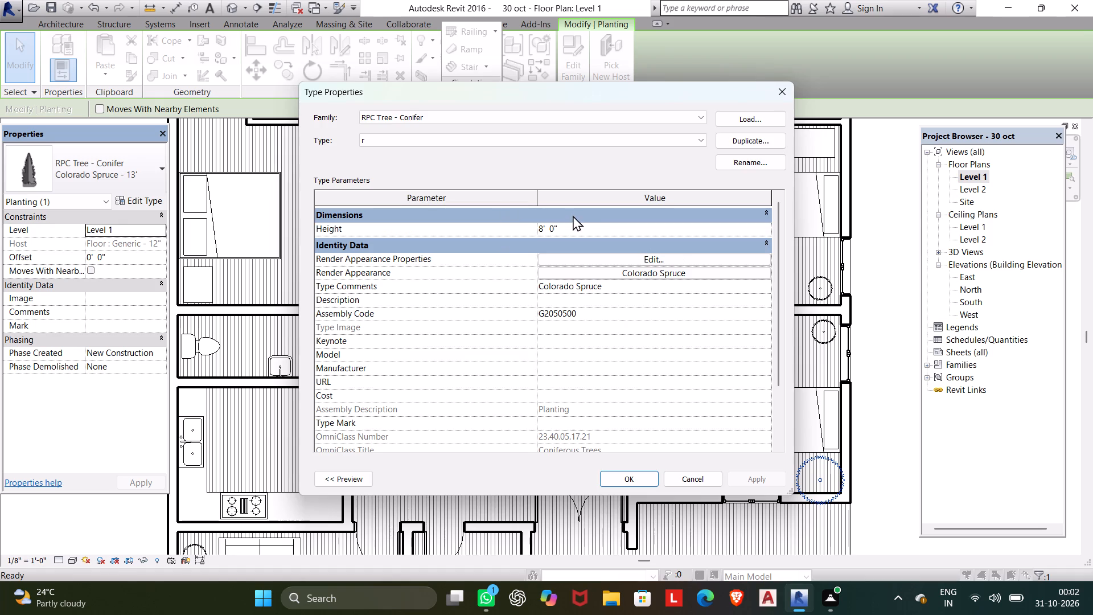
click(573, 224)
drag(572, 224, 504, 233)
text(4')
click(624, 479)
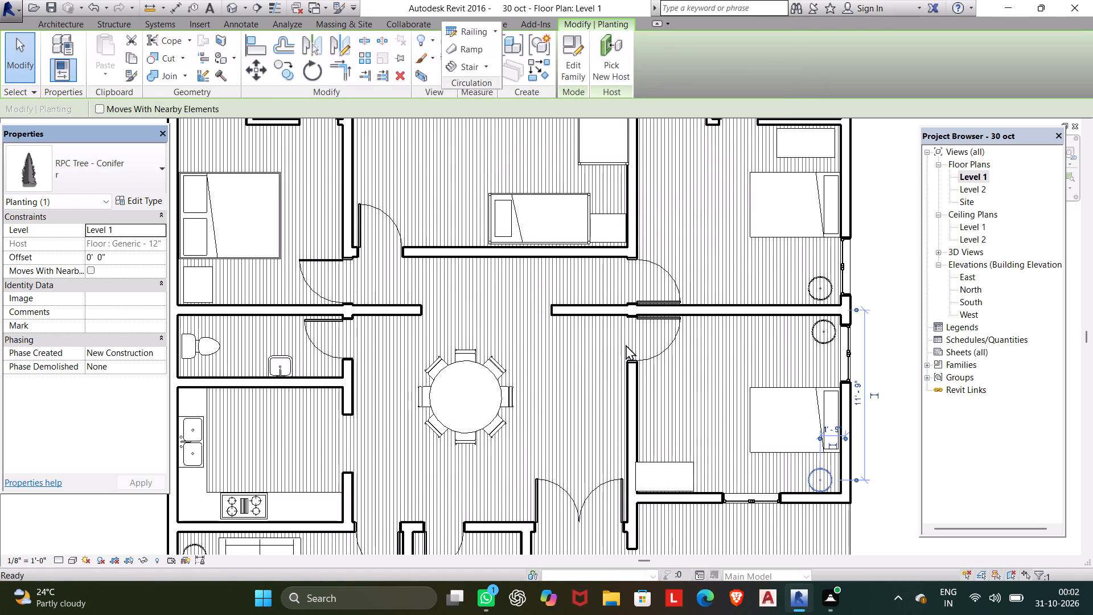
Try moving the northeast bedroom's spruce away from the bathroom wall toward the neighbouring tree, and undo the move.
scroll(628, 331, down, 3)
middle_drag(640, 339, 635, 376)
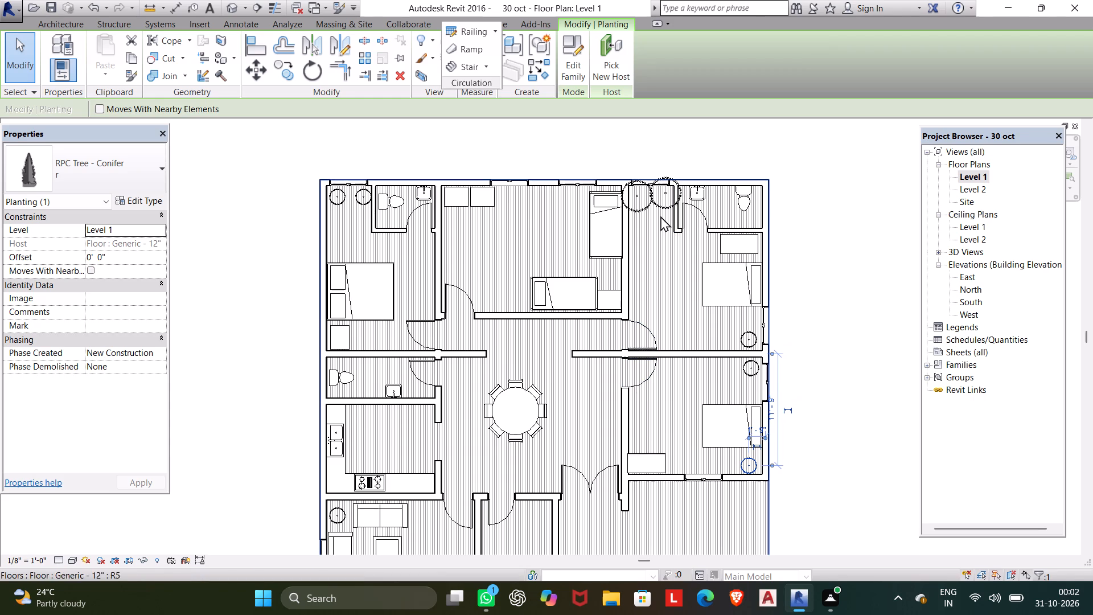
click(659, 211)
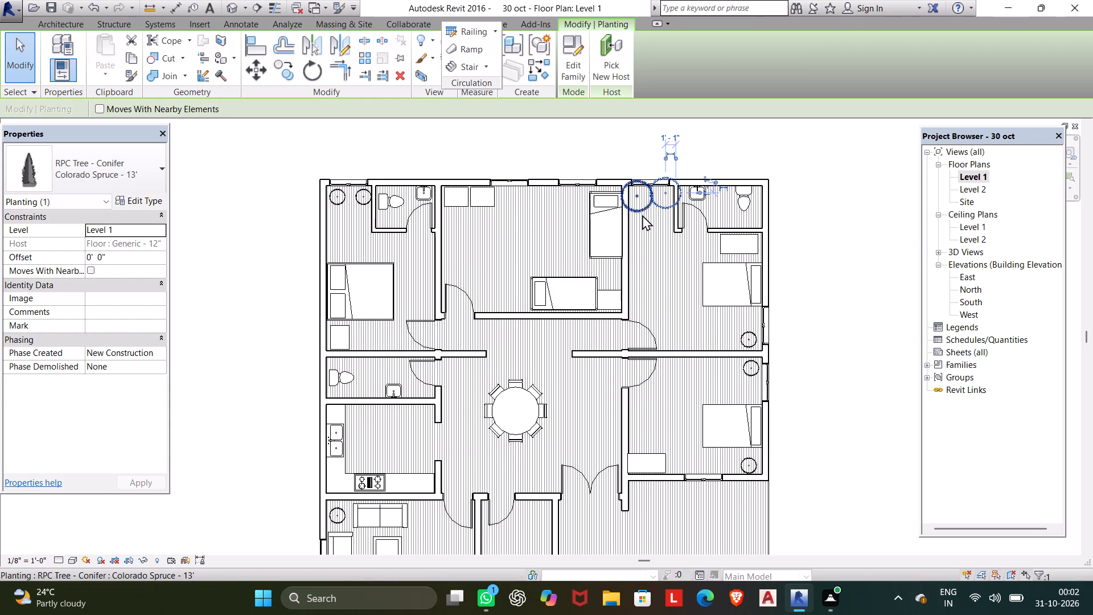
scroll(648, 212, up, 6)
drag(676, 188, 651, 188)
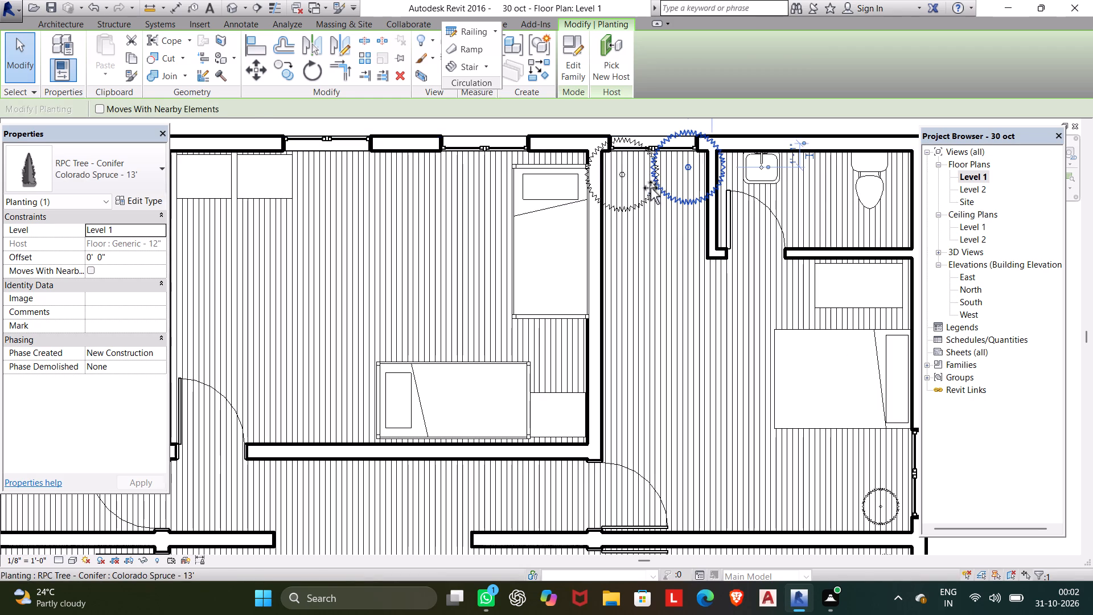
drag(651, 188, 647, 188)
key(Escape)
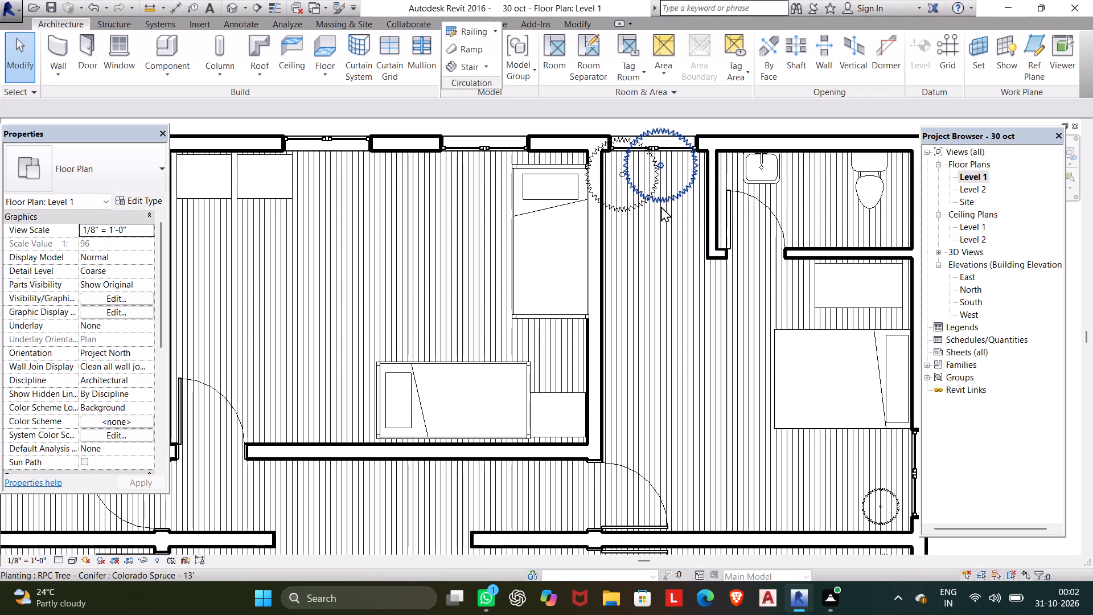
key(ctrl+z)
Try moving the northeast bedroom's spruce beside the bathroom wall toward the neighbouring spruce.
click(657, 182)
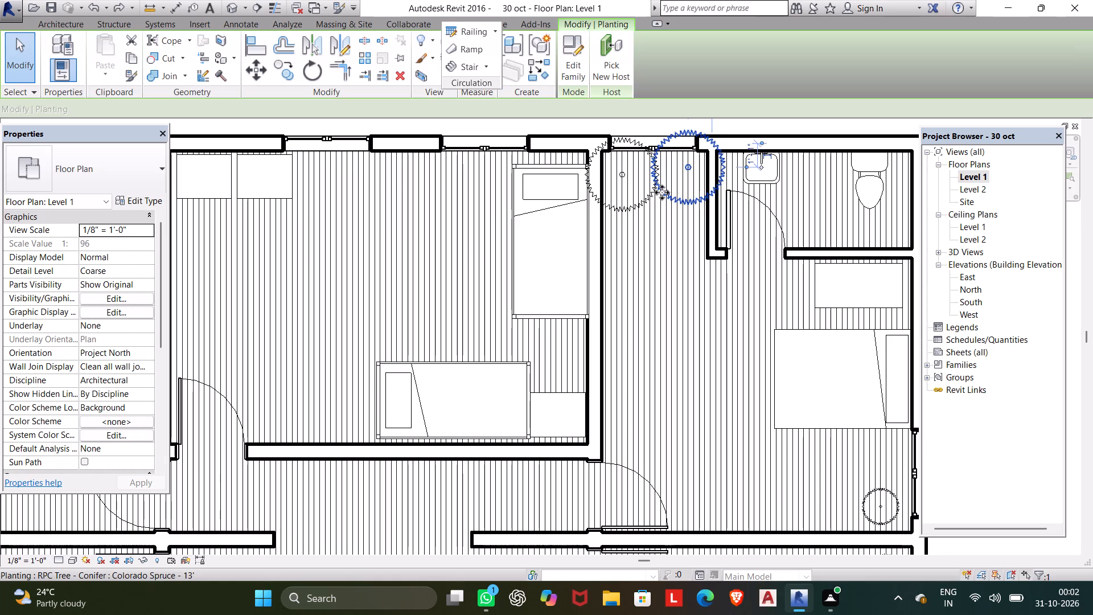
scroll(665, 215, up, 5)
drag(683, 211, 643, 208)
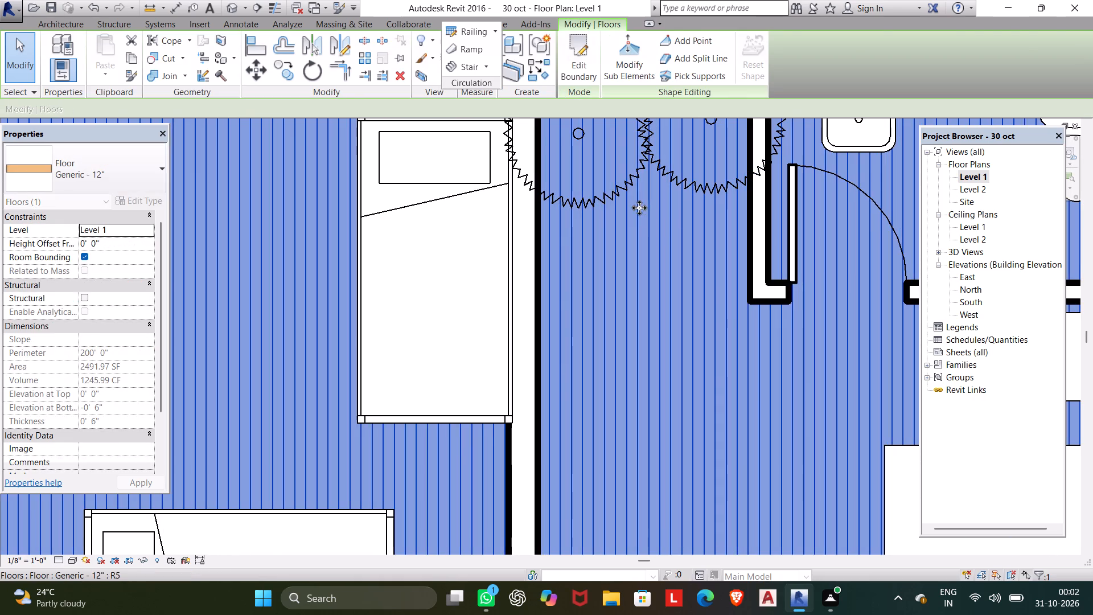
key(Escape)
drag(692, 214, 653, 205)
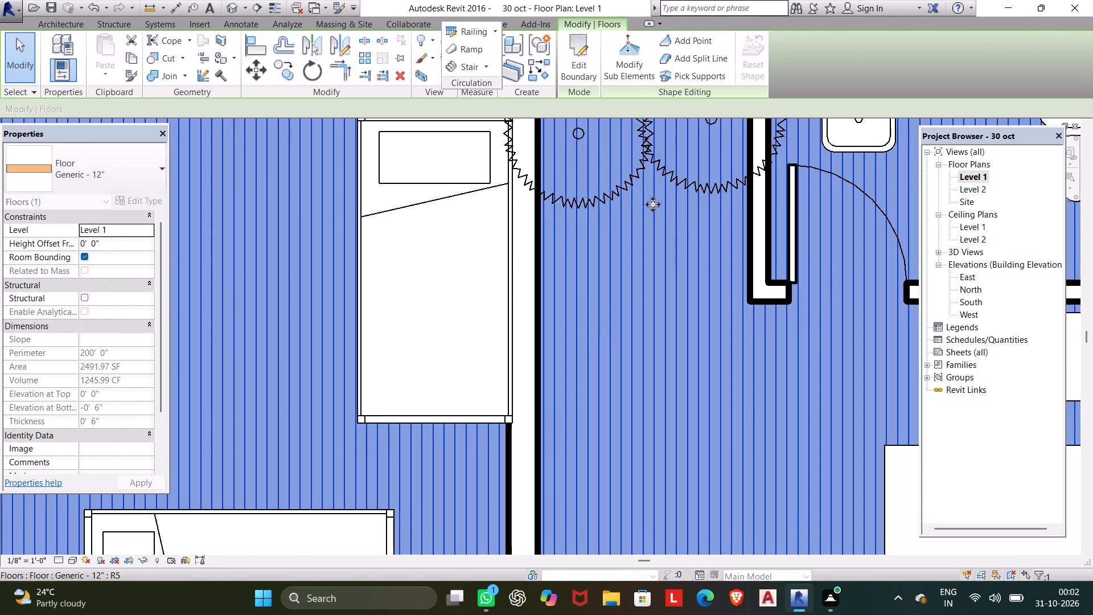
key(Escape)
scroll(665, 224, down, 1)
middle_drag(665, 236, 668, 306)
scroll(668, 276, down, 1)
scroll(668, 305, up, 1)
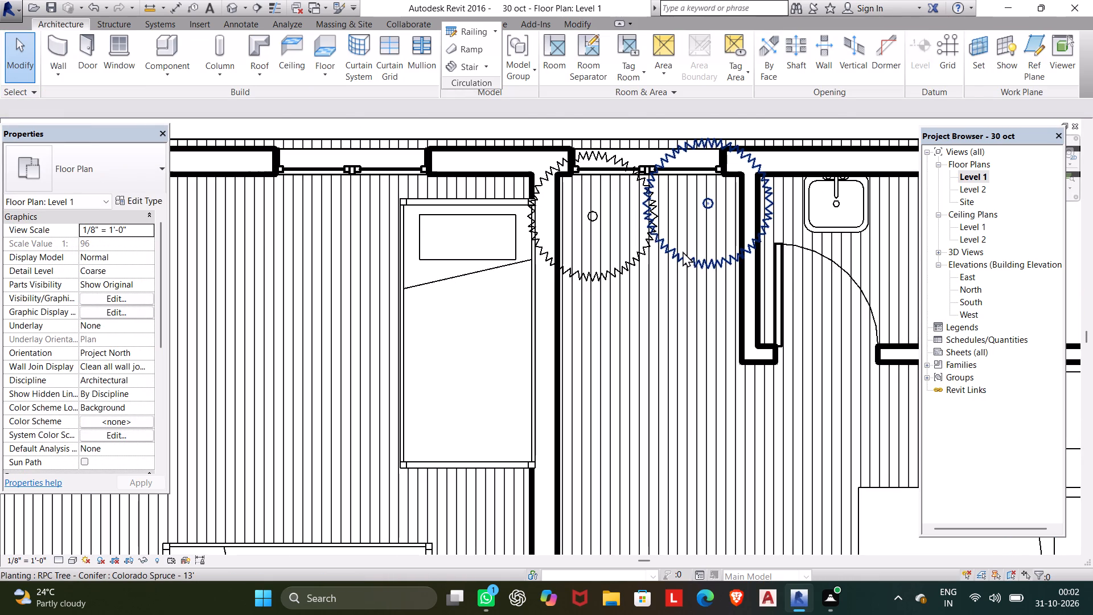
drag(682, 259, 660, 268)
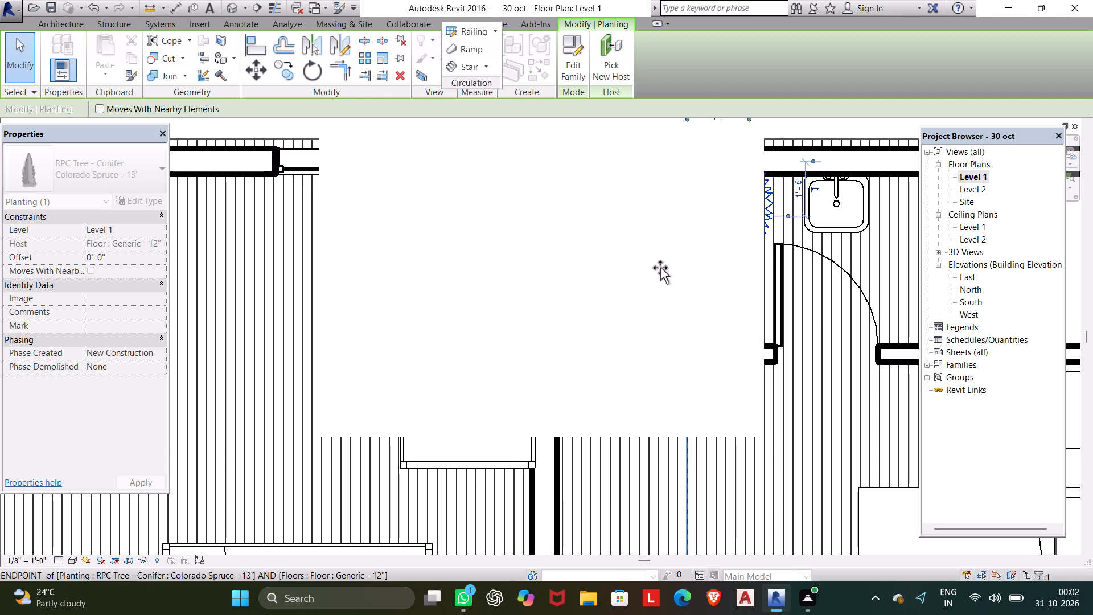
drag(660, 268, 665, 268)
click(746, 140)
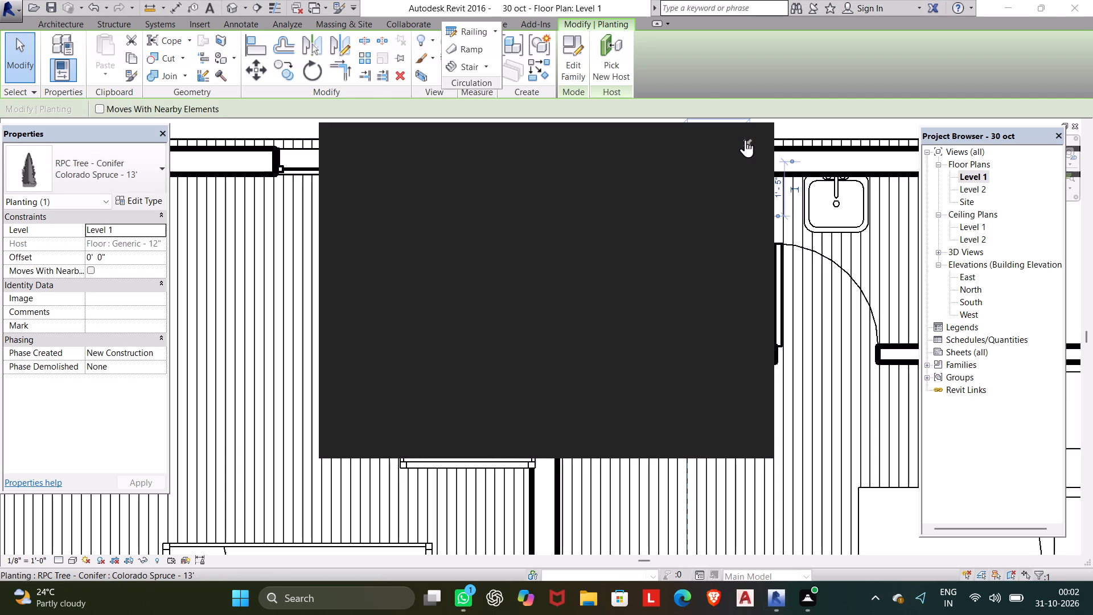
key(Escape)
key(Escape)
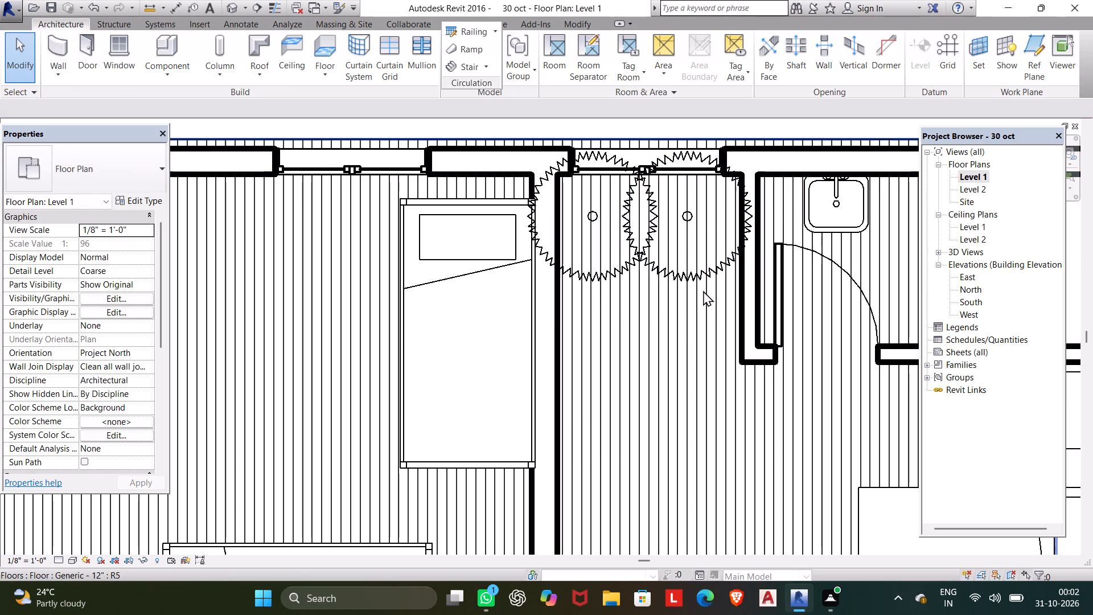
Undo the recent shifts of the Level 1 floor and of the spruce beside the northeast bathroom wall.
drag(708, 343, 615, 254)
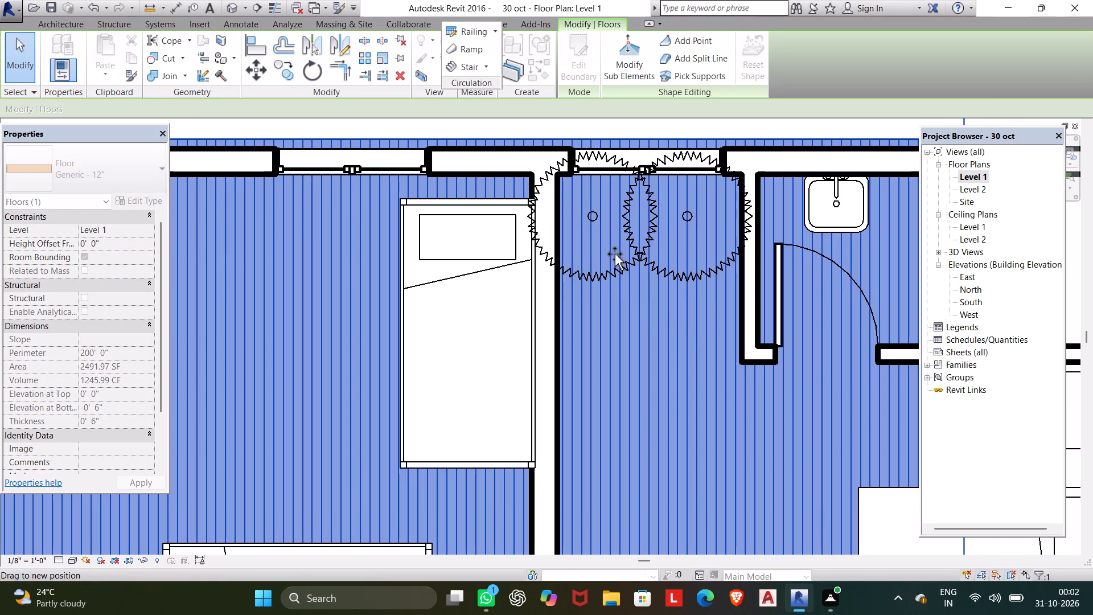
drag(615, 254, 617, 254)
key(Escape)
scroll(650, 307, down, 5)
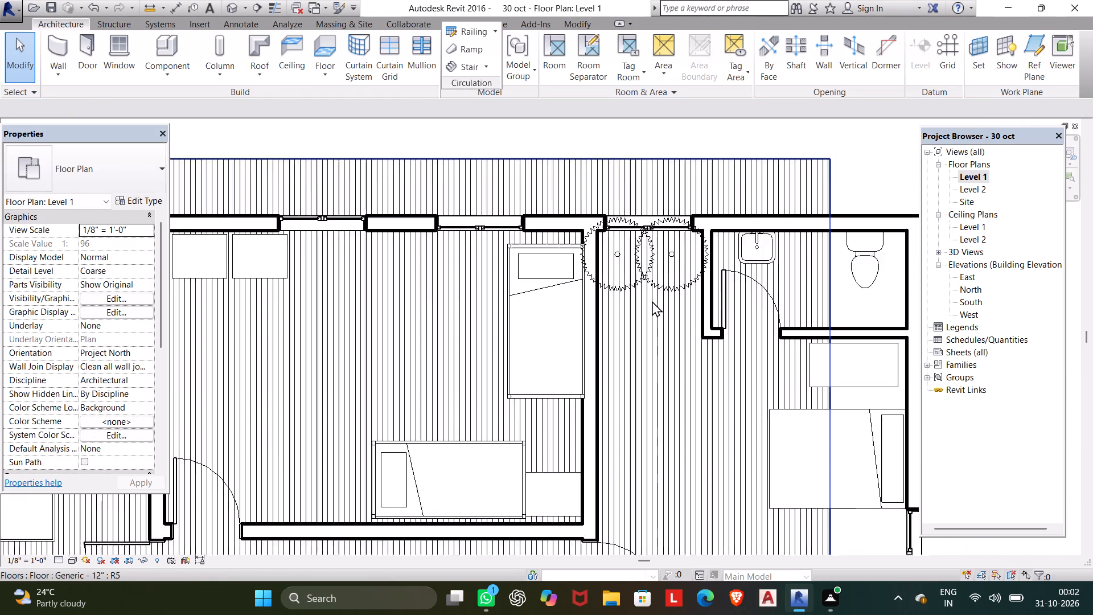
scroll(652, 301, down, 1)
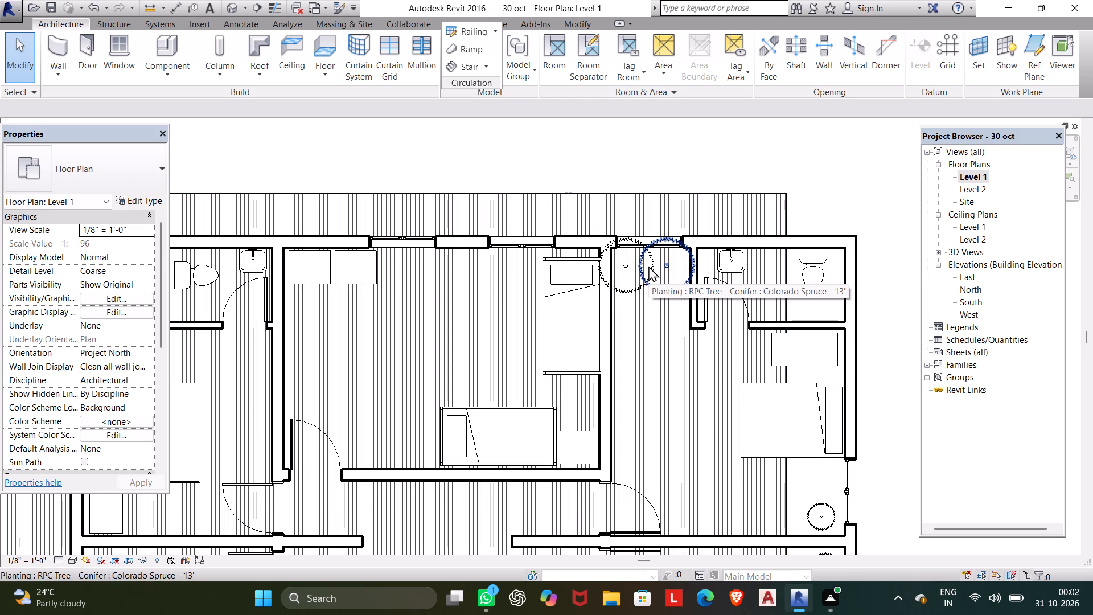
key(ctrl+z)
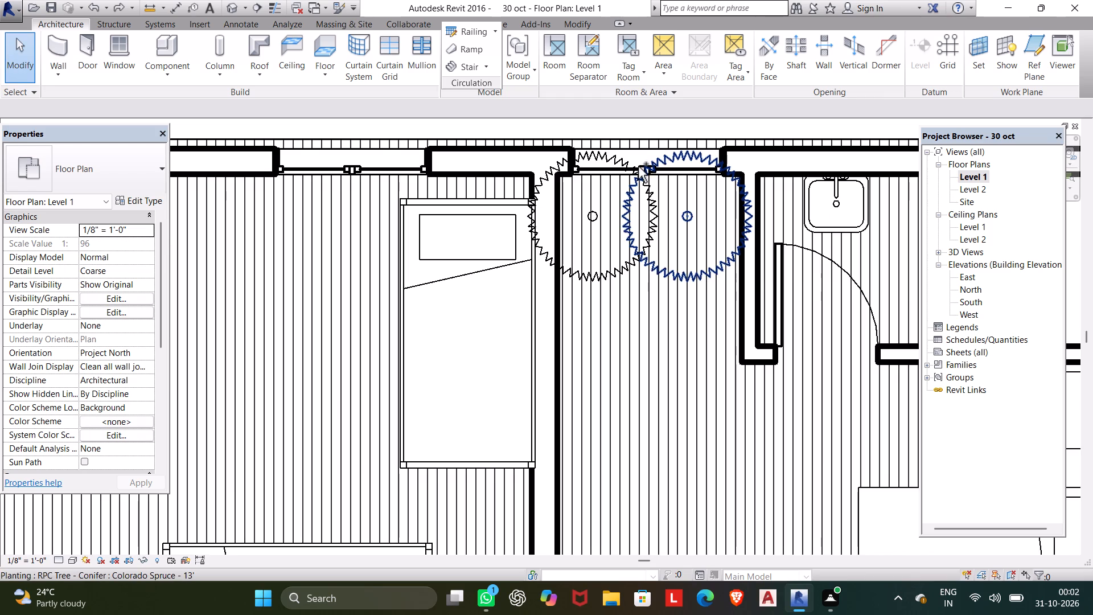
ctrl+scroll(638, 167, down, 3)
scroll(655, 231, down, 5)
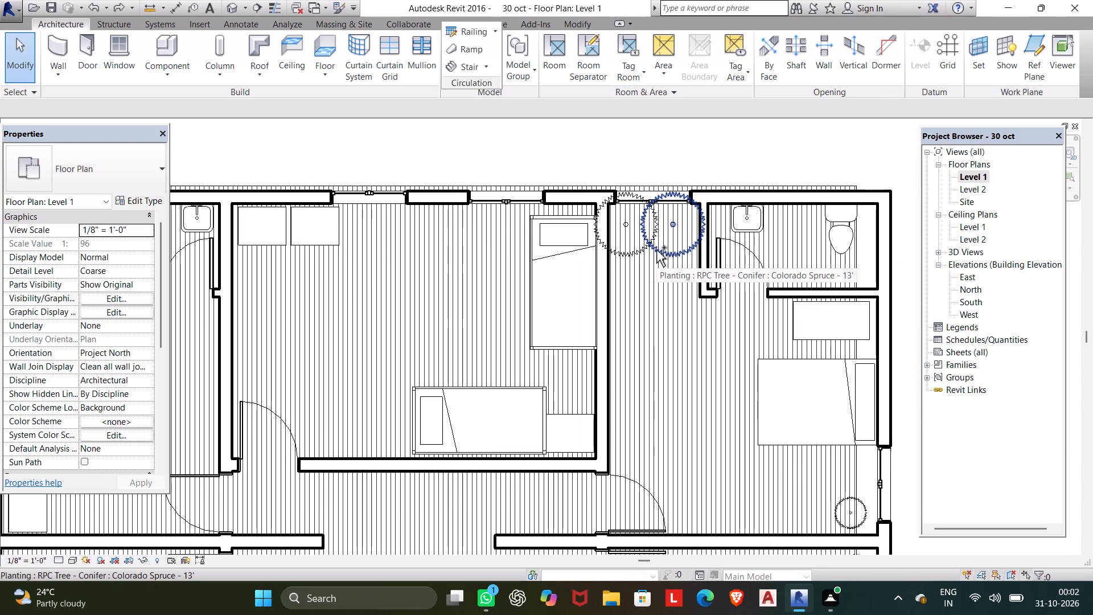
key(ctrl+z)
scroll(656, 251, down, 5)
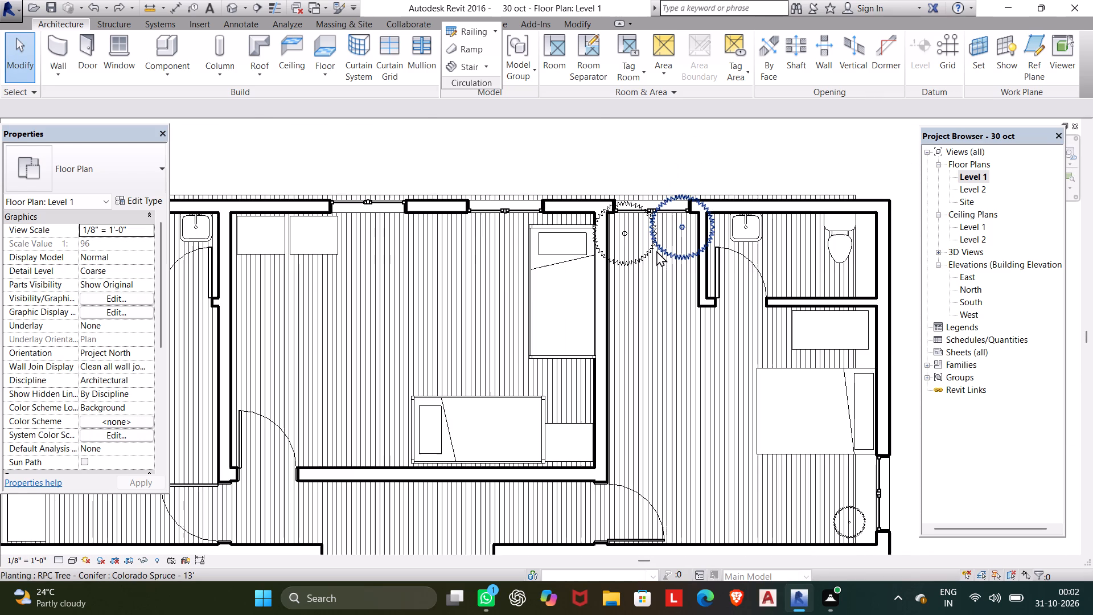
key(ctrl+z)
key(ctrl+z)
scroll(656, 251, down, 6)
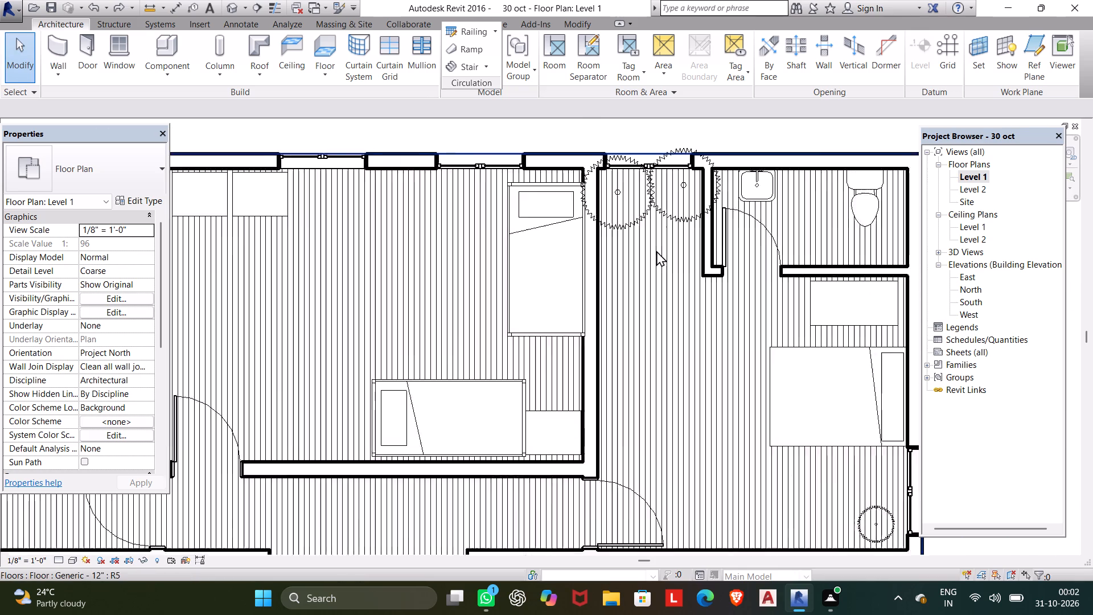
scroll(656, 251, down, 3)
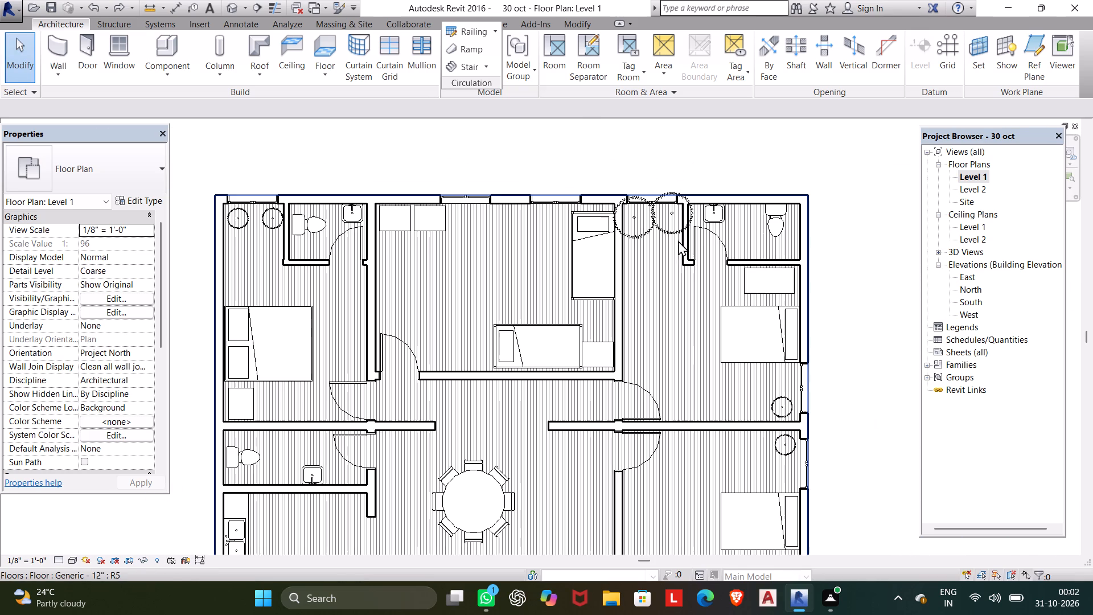
Delete both Colorado Spruce - 13' trees by the north window of the northeast bedroom.
click(675, 233)
click(644, 233)
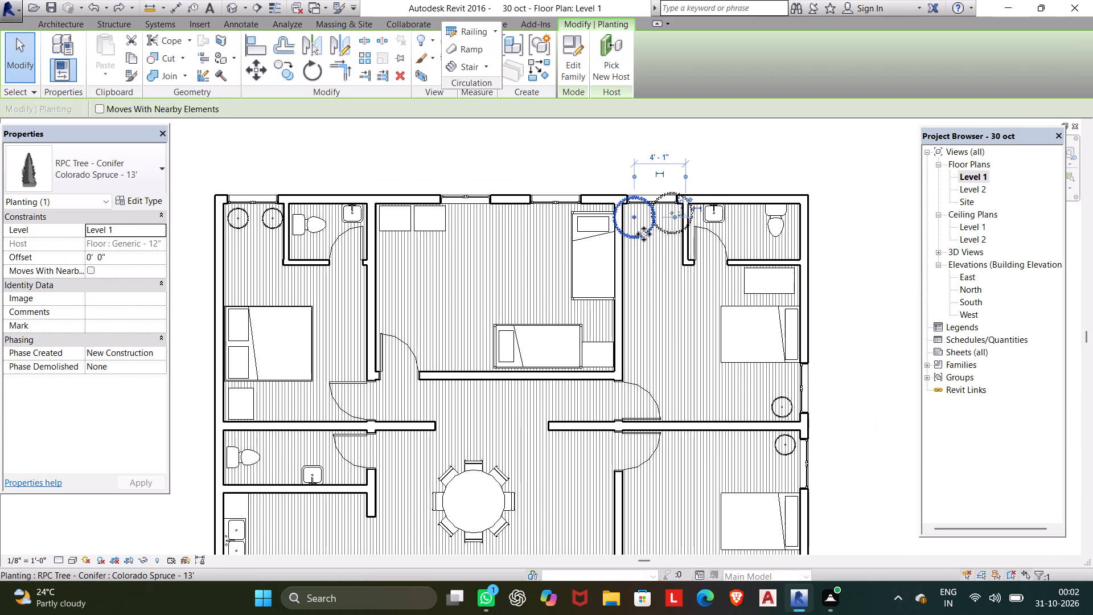
key(Delete)
click(672, 224)
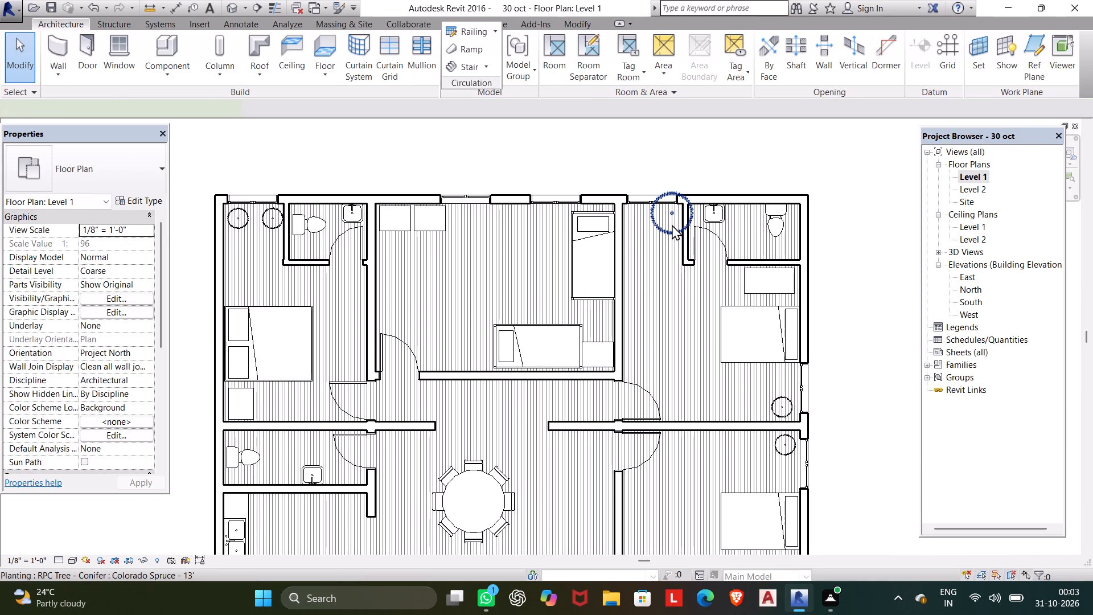
key(Delete)
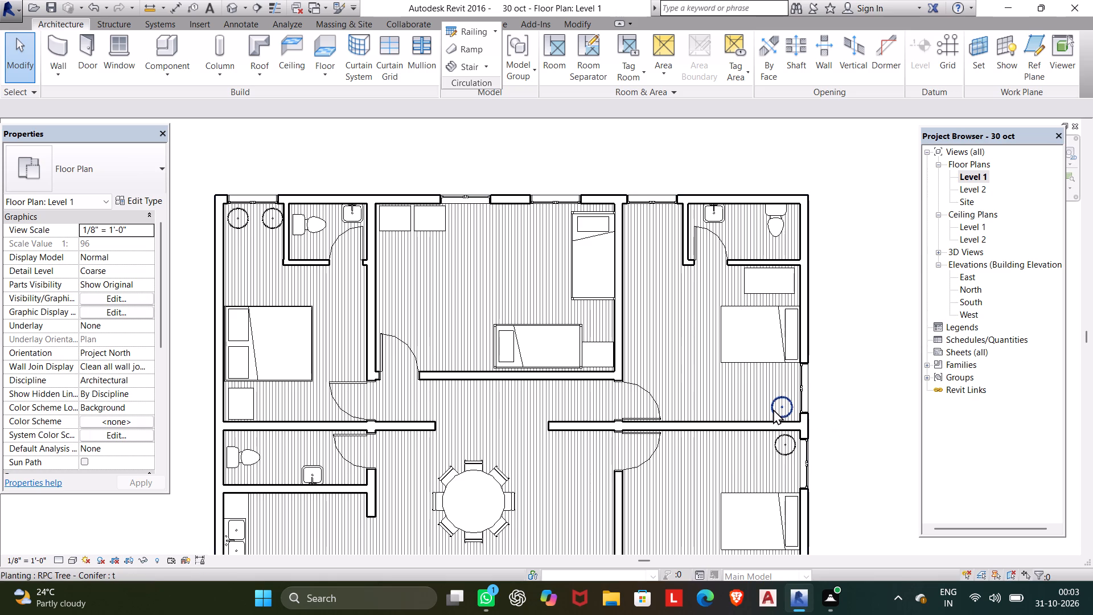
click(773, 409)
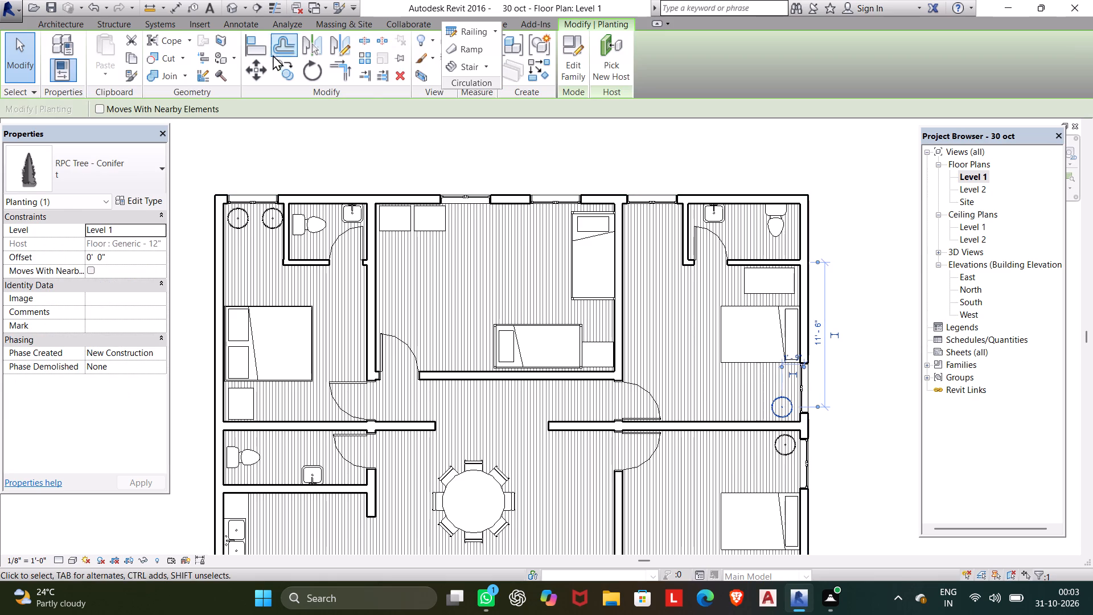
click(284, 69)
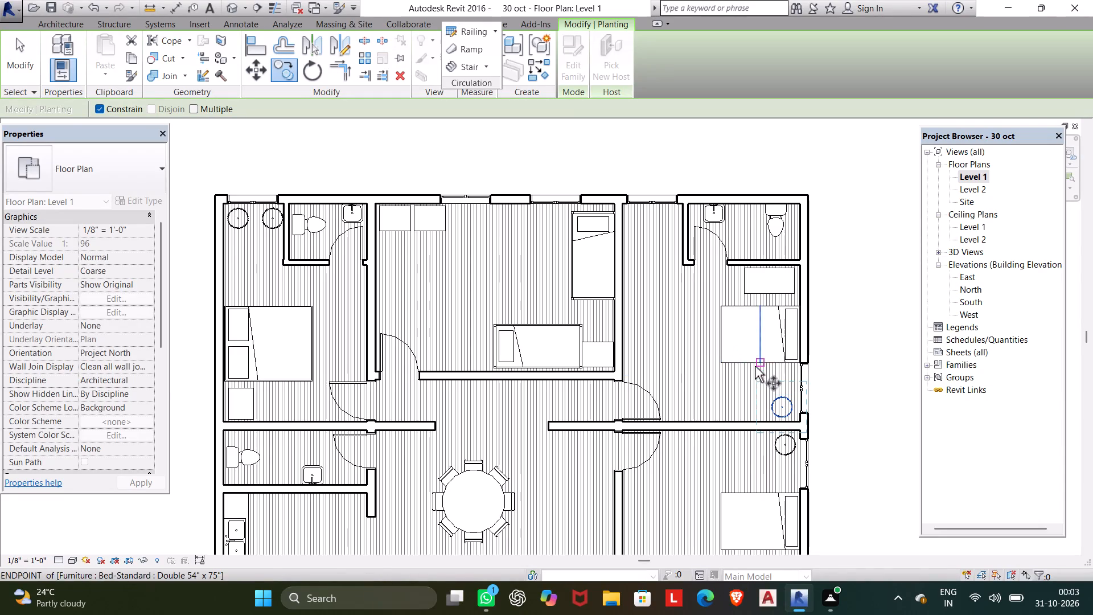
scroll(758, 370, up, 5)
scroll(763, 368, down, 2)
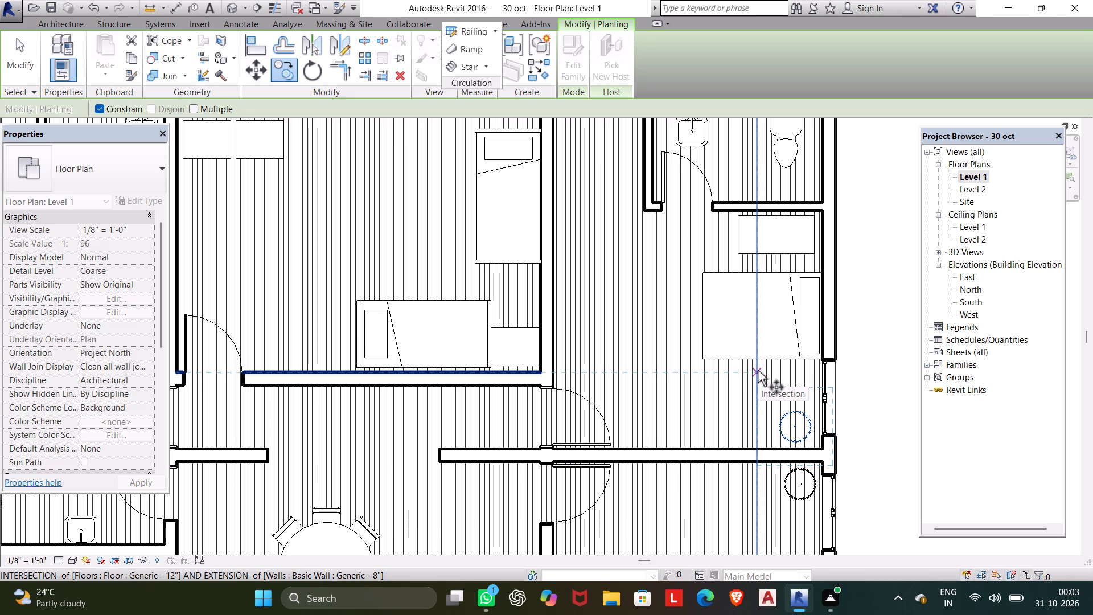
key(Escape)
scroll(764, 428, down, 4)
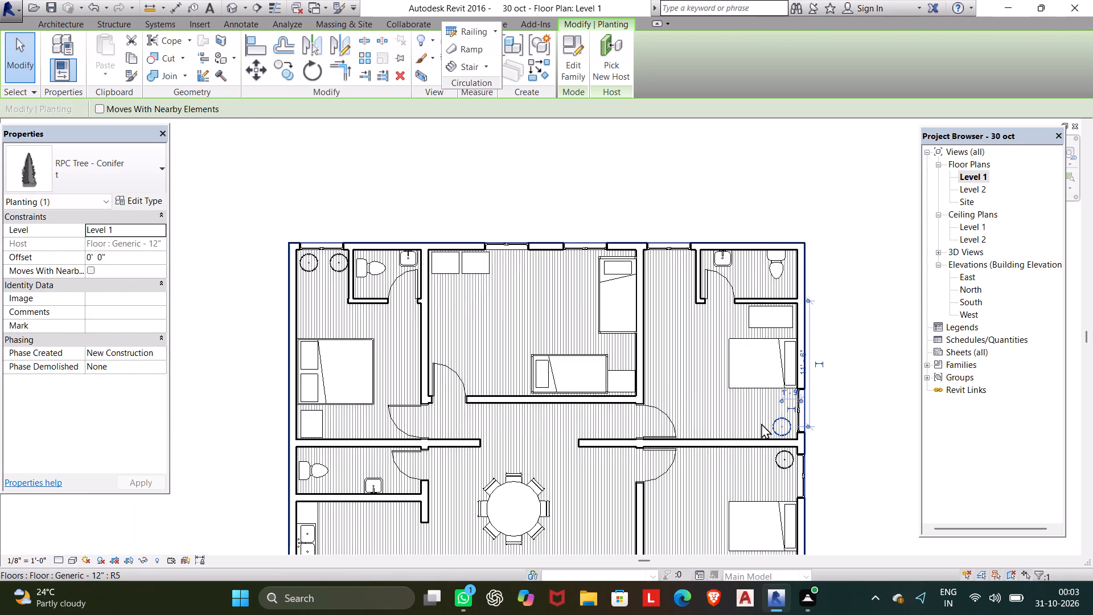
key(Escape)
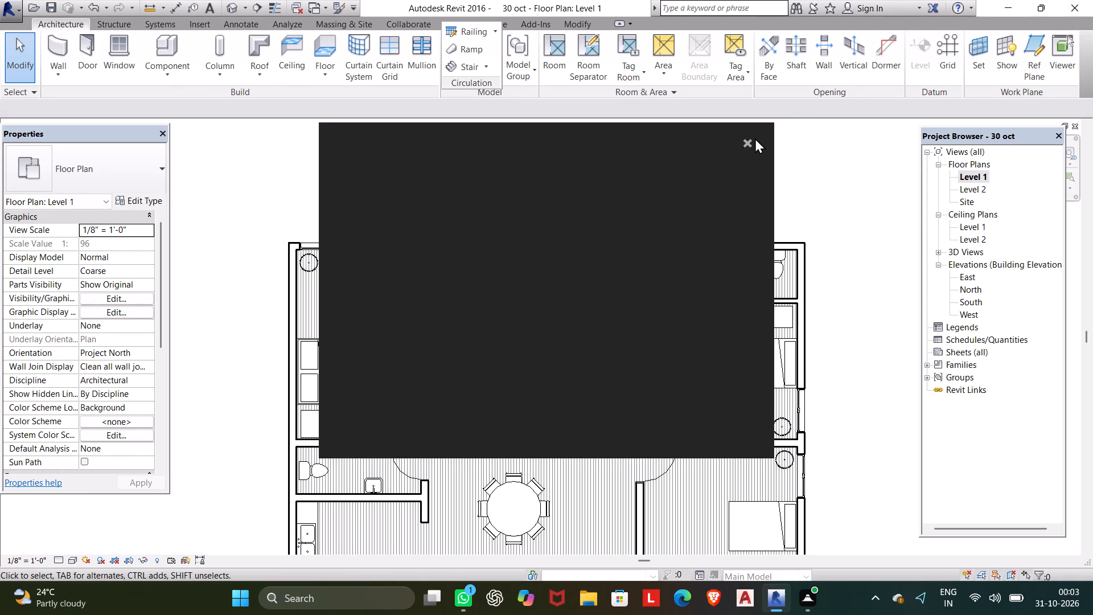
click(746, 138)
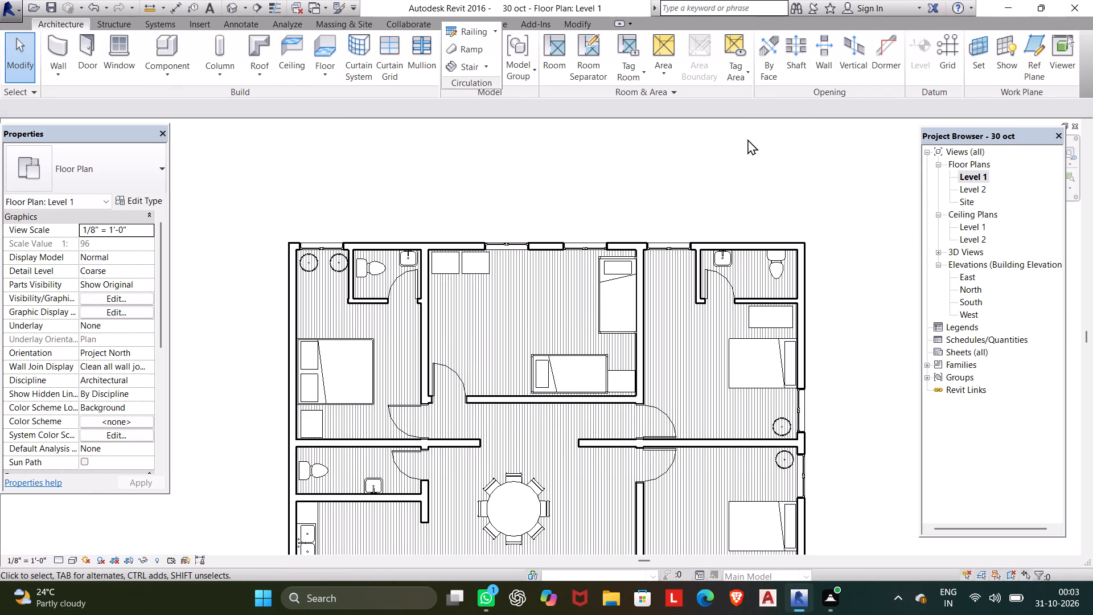
Copy the type t spruce in the northeast bedroom's southeast corner about 24'-6" straight north, outside the house.
click(772, 424)
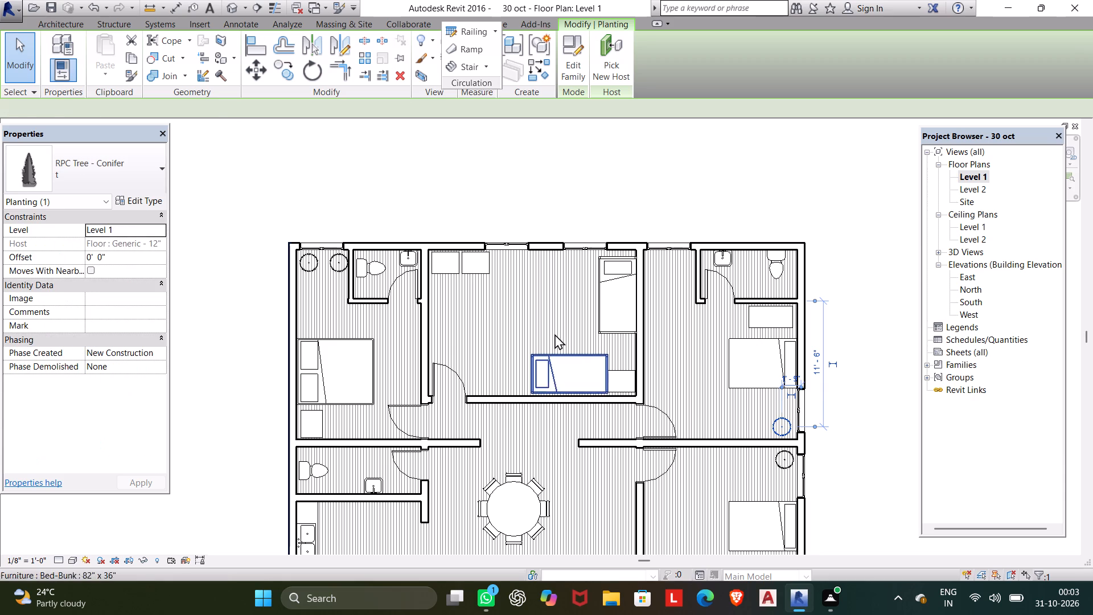
click(278, 63)
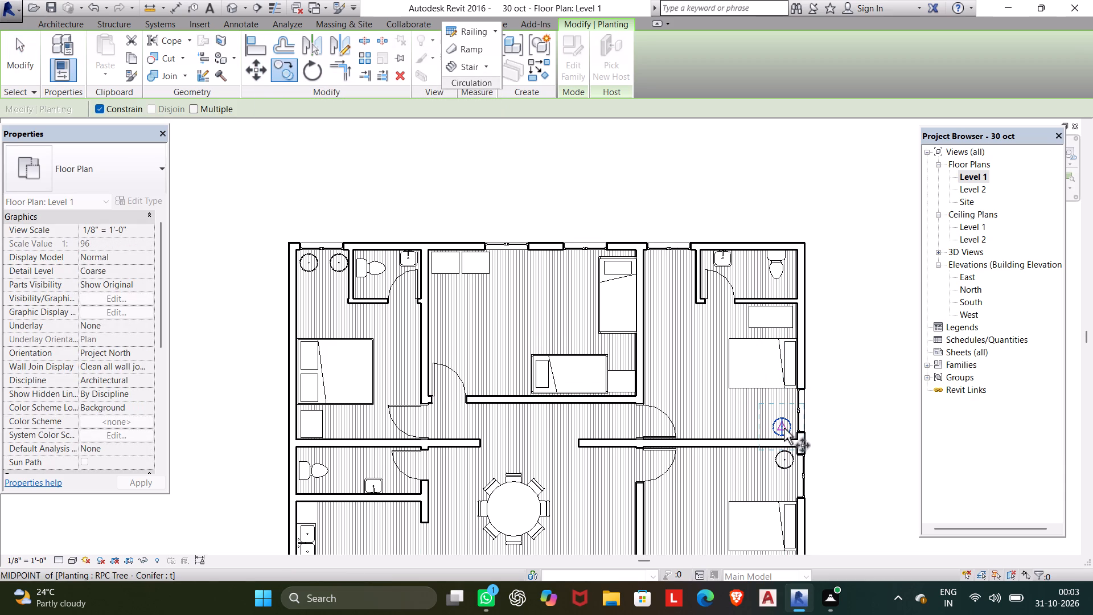
drag(784, 428, 770, 432)
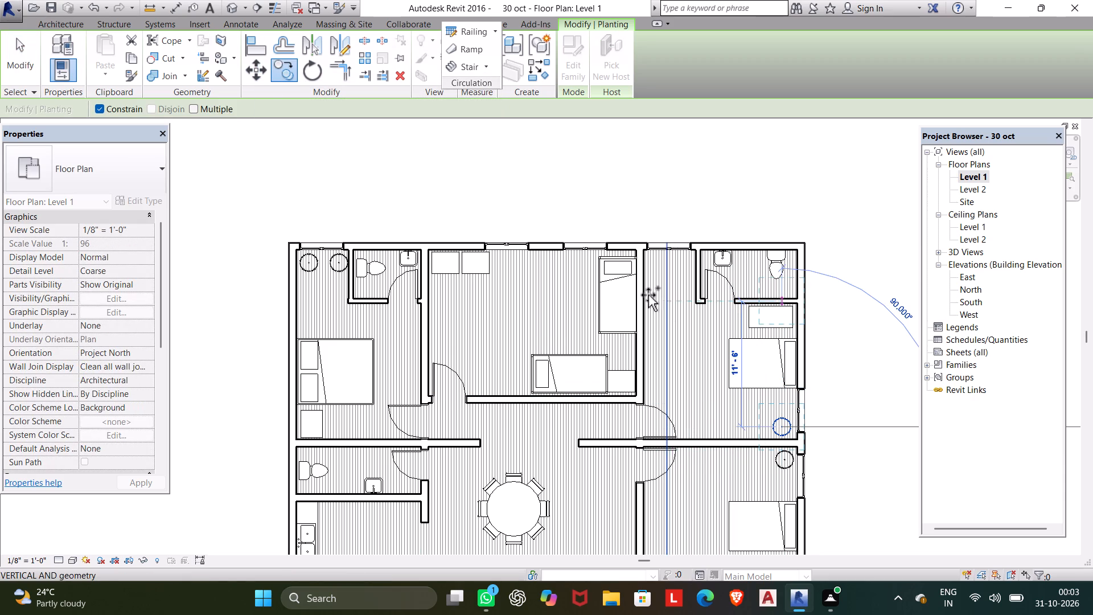
scroll(658, 282, up, 4)
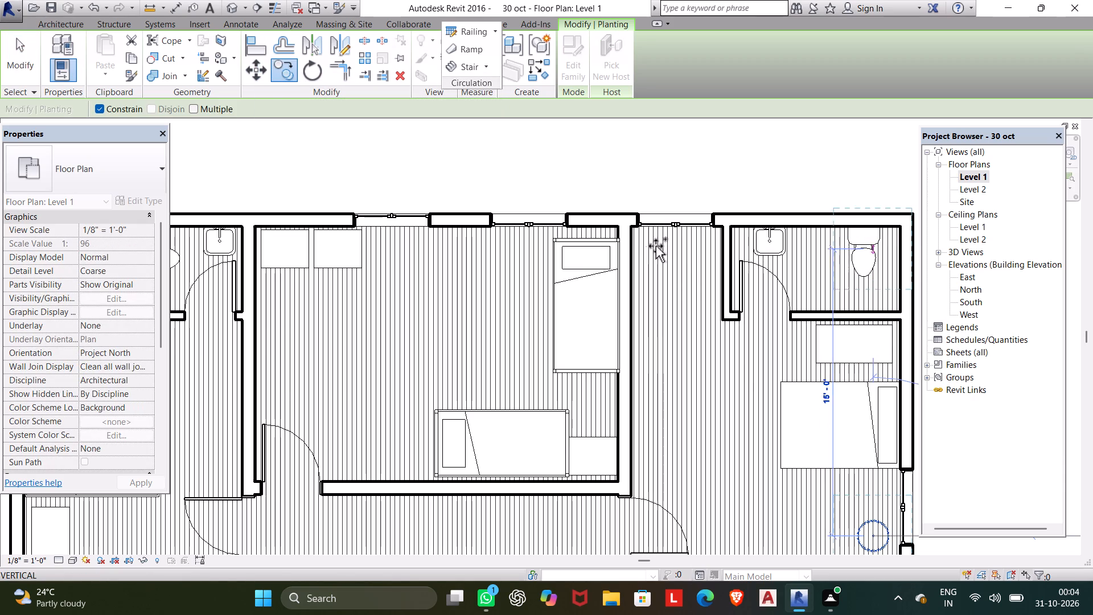
scroll(827, 474, down, 3)
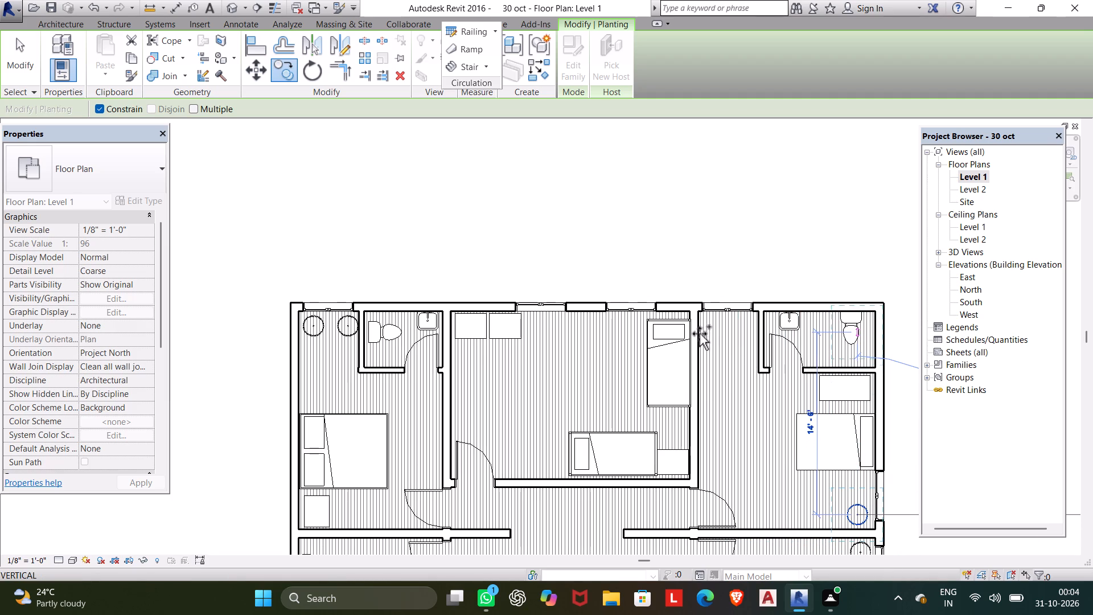
click(675, 206)
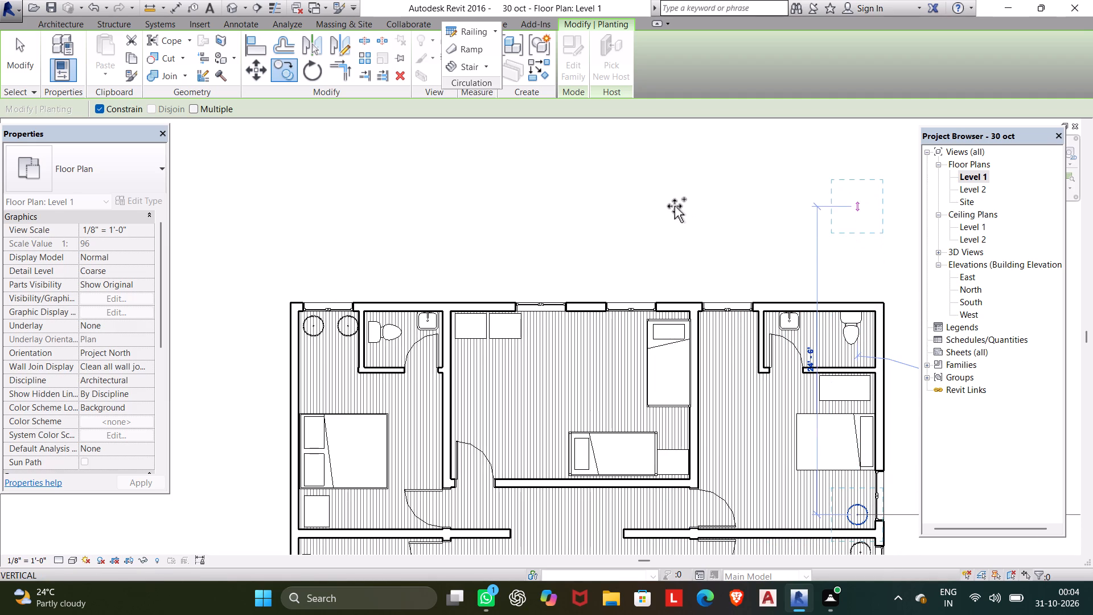
key(Escape)
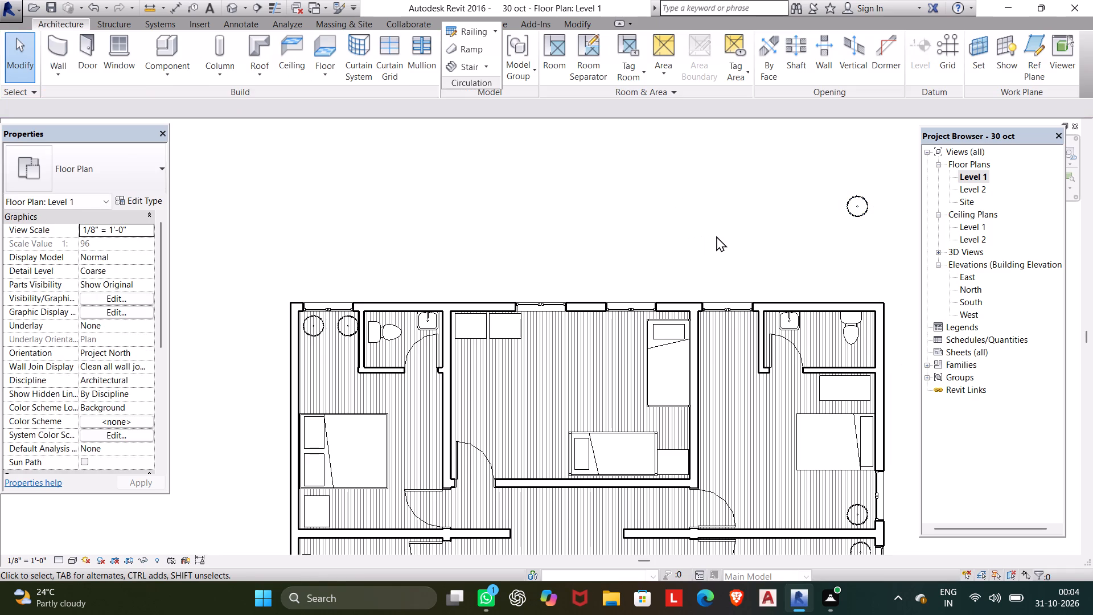
Move the copied spruce west to line up with the northeast bedroom's north window, about 2'-4" west of the bathroom's west wall.
scroll(745, 268, down, 1)
click(837, 207)
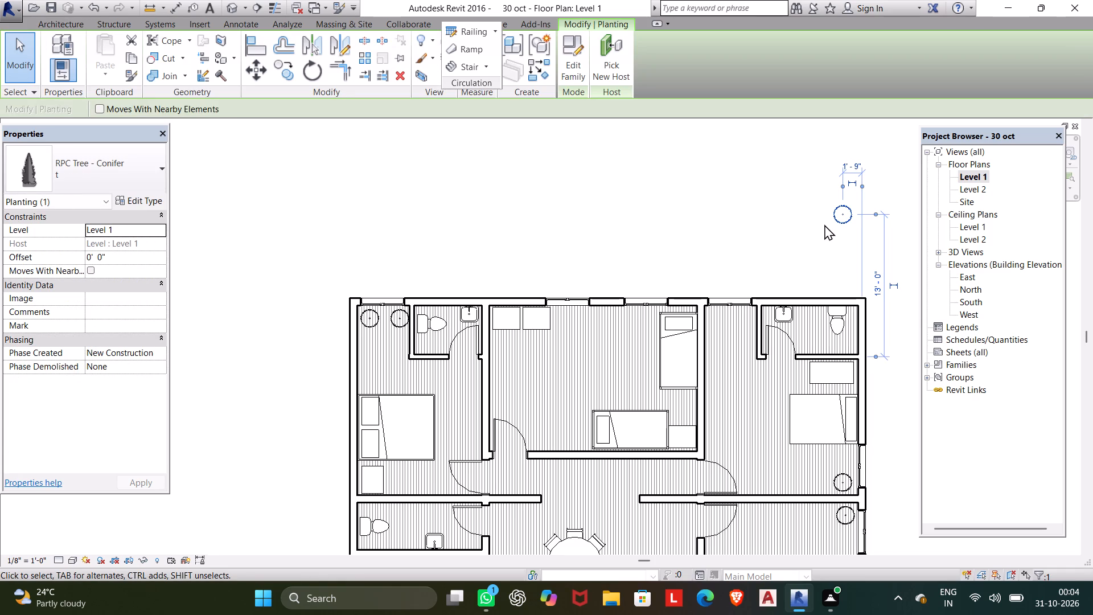
key(Left)
key(Left)
key(Left)
key(Left)
key(Left)
key(Left)
key(Left)
key(Left)
key(Left)
key(Left)
key(Left)
key(Left)
key(Left)
key(Left)
key(Left)
key(Left)
key(Left)
key(Left)
key(Left)
key(Left)
key(Left)
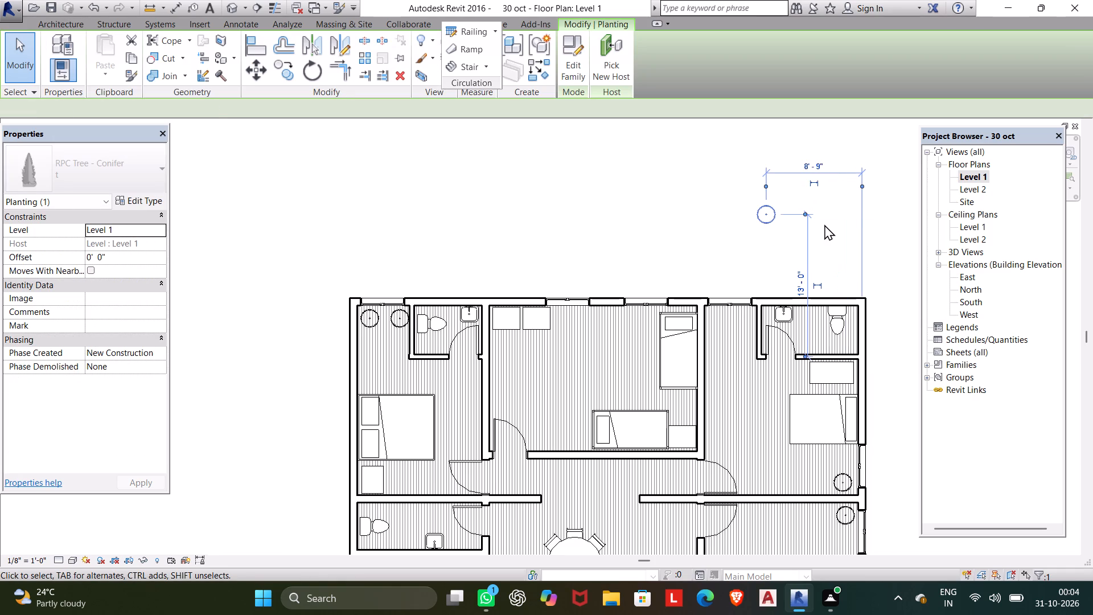
key(Left)
key(Left)
key(Left)
key(Left)
key(Left)
key(Left)
key(Left)
key(Left)
key(Left)
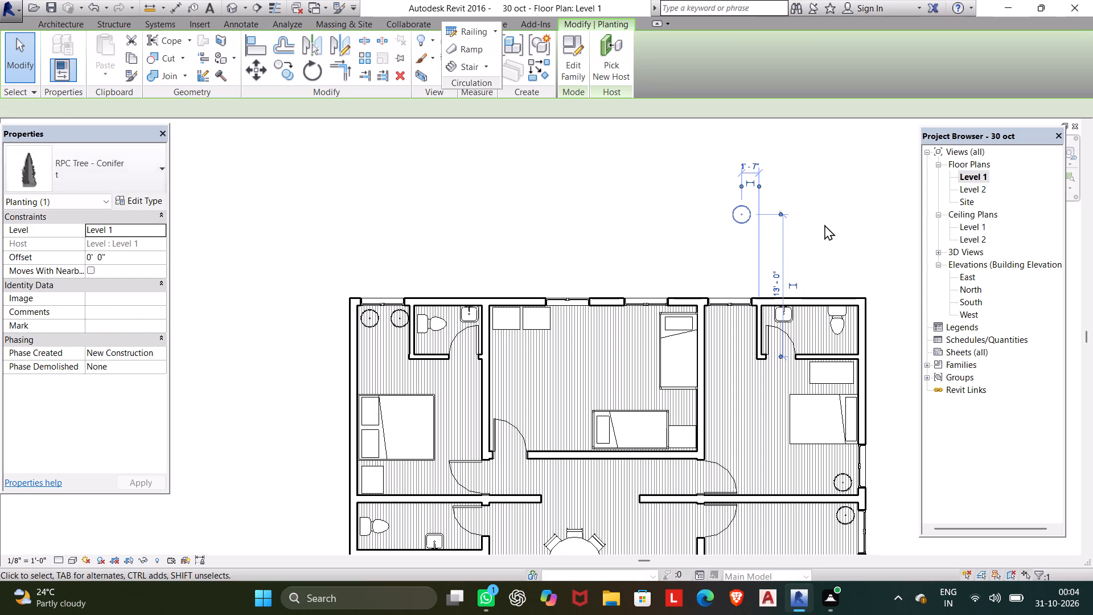
key(Left)
key(Left)
Move the copied type t spruce south into the northeast bedroom, just inside its north window and west of the bathroom wall.
key(Down)
key(Down)
key(Down)
key(Down)
key(Down)
key(Down)
key(Down)
key(Down)
key(Down)
key(Down)
key(Down)
key(Down)
key(Down)
key(Down)
key(Down)
key(Down)
key(Down)
key(Down)
key(Down)
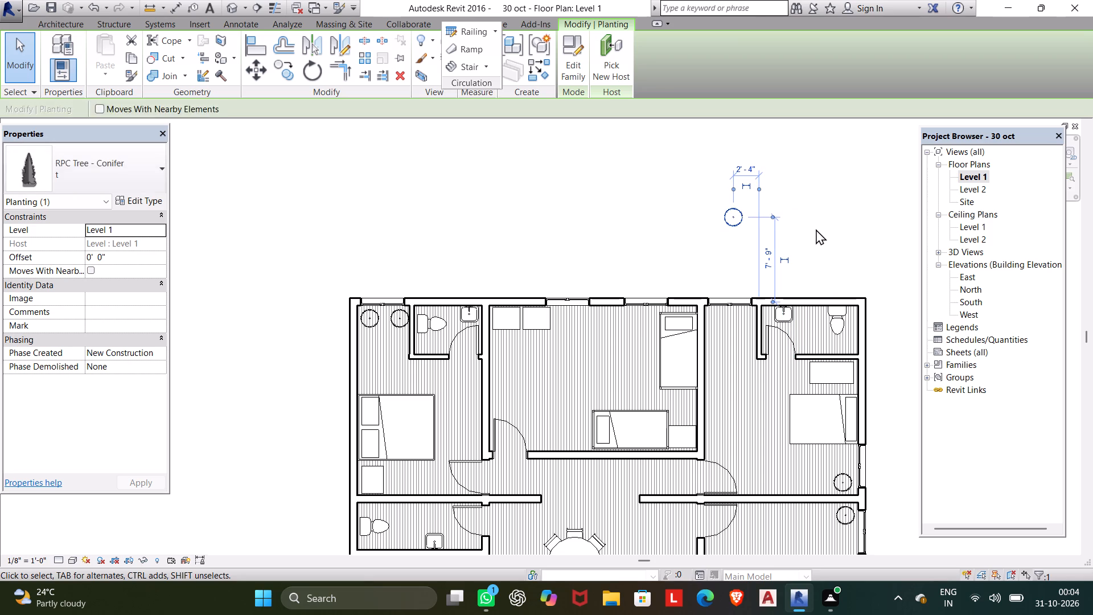
key(Down)
key(Down)
key(Down)
key(Down)
key(Down)
key(Down)
key(Down)
key(Down)
key(Down)
key(Down)
key(Down)
key(Down)
key(Down)
key(Down)
key(Down)
key(Down)
key(Down)
key(Down)
key(Down)
key(Down)
key(Down)
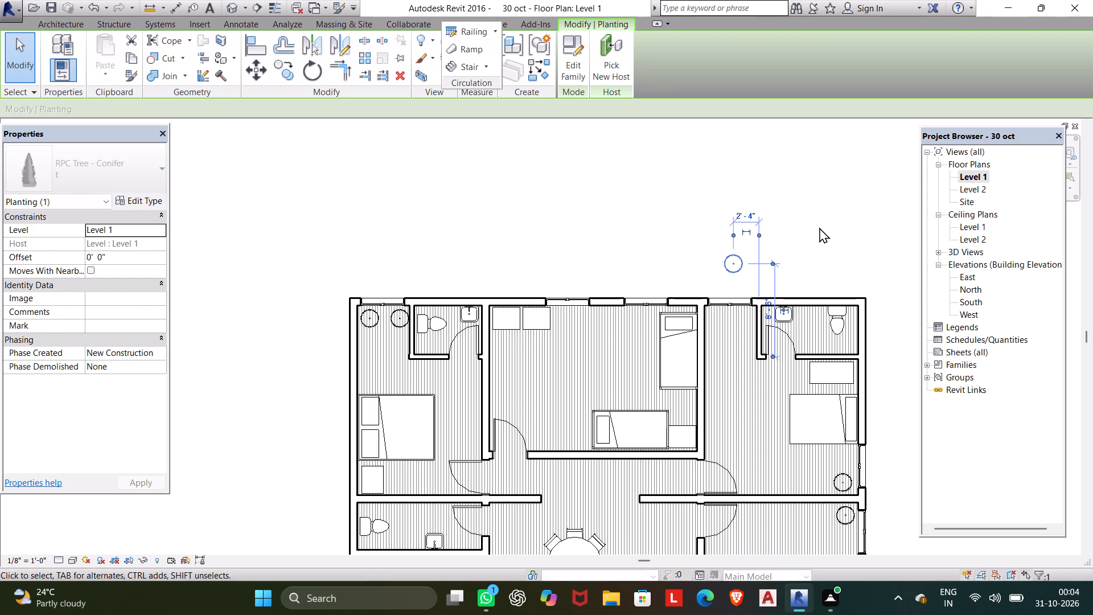
key(Down)
click(819, 227)
key(Down)
click(819, 227)
key(Down)
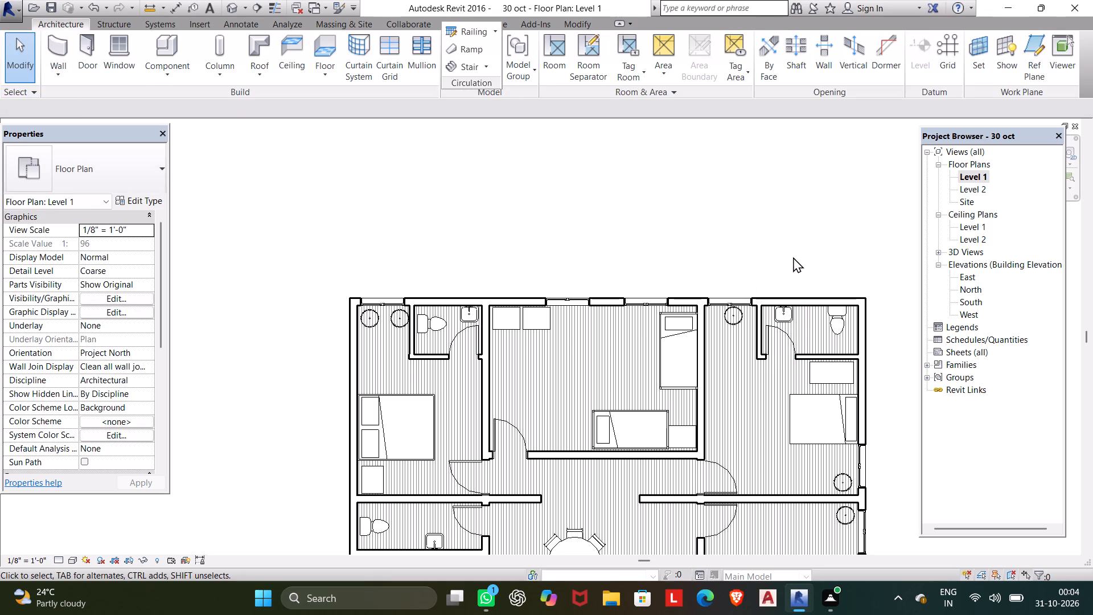
click(741, 326)
key(Left)
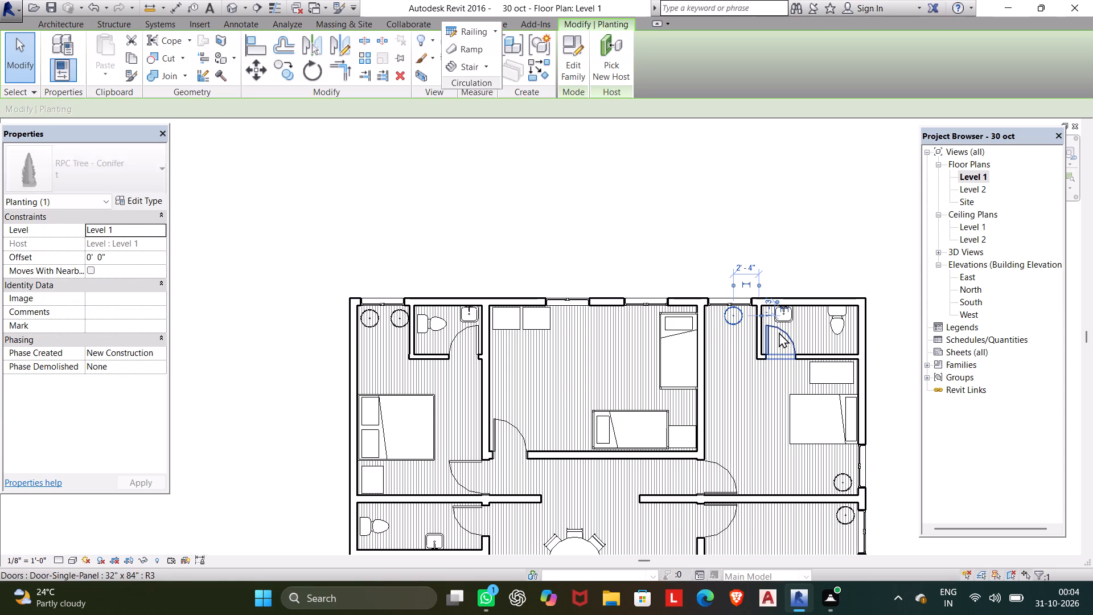
key(Left)
key(Down)
key(Down)
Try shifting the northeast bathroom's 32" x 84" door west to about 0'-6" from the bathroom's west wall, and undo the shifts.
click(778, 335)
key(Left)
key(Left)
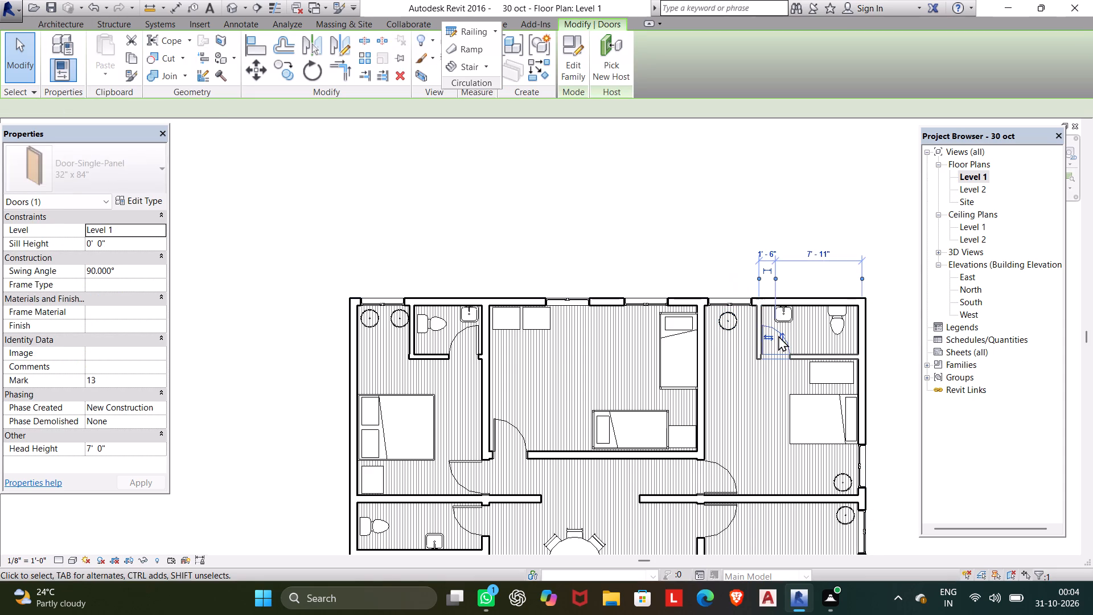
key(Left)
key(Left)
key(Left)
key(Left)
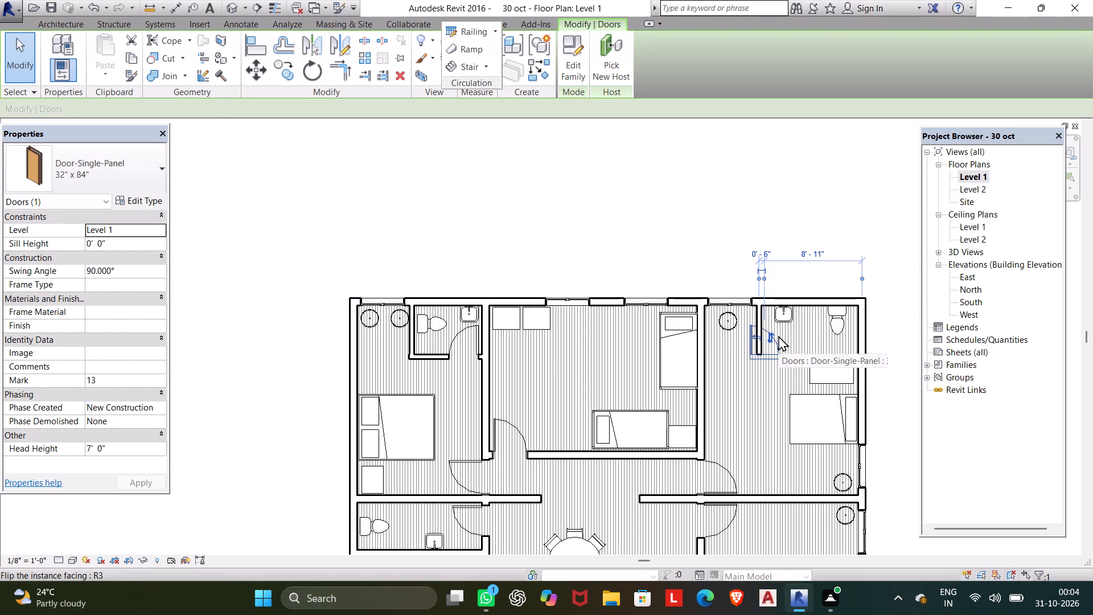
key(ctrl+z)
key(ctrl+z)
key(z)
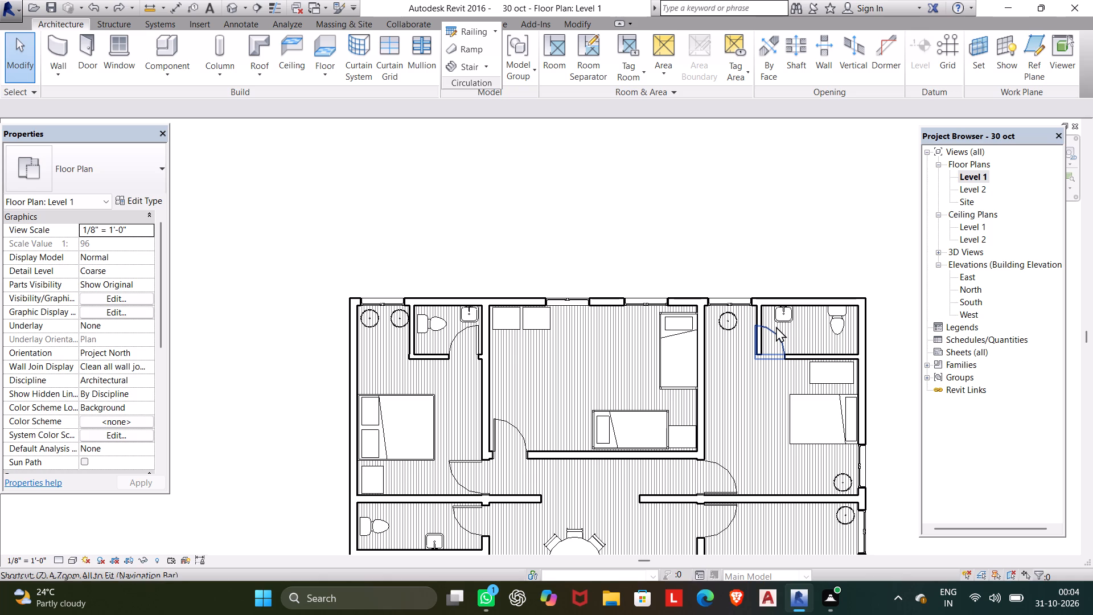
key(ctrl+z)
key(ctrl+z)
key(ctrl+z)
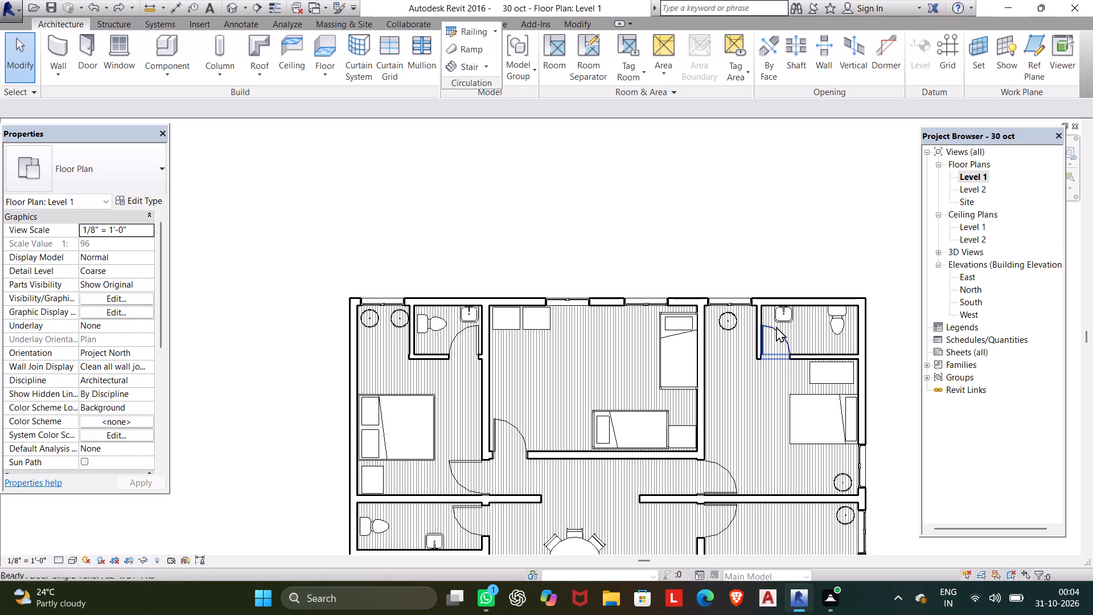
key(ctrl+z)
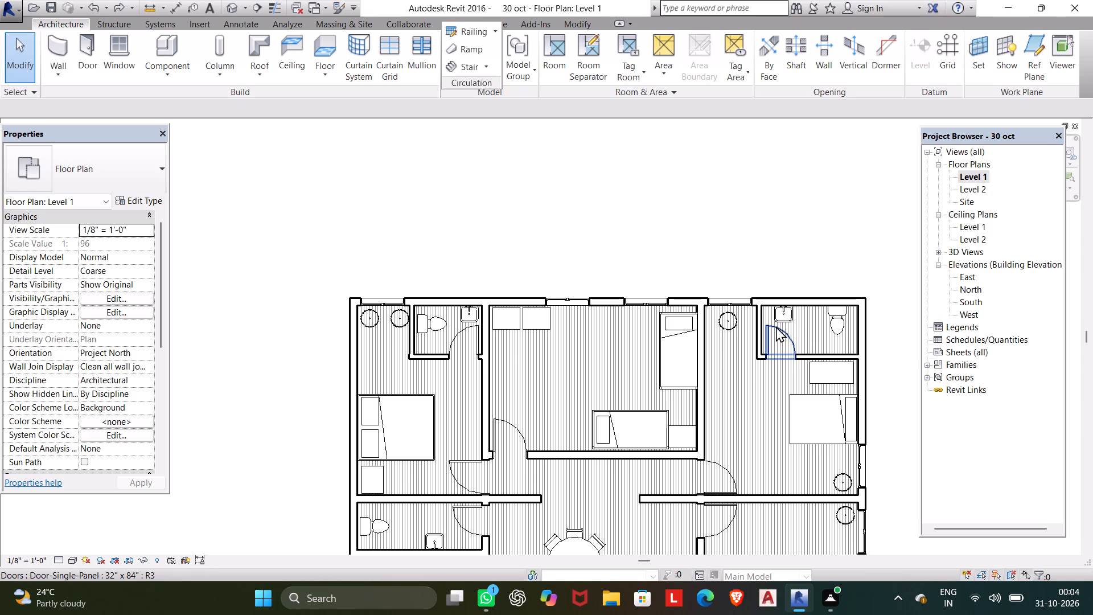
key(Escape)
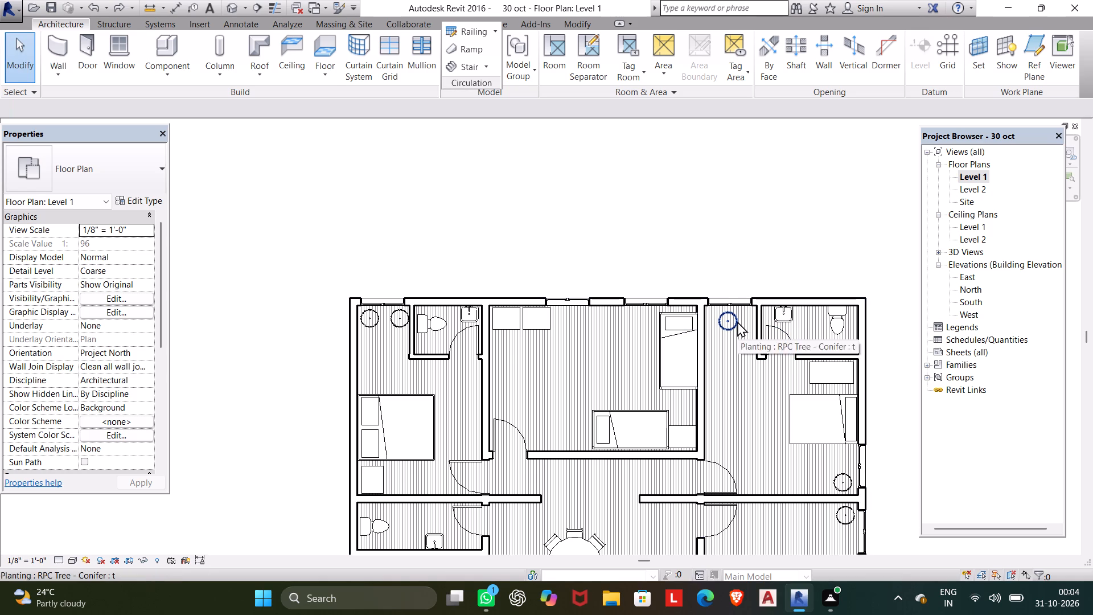
Move the spruce inside the northeast bedroom's north window west to about 3'-7" from the bathroom's west wall.
click(737, 321)
key(Left)
key(Left)
key(Left)
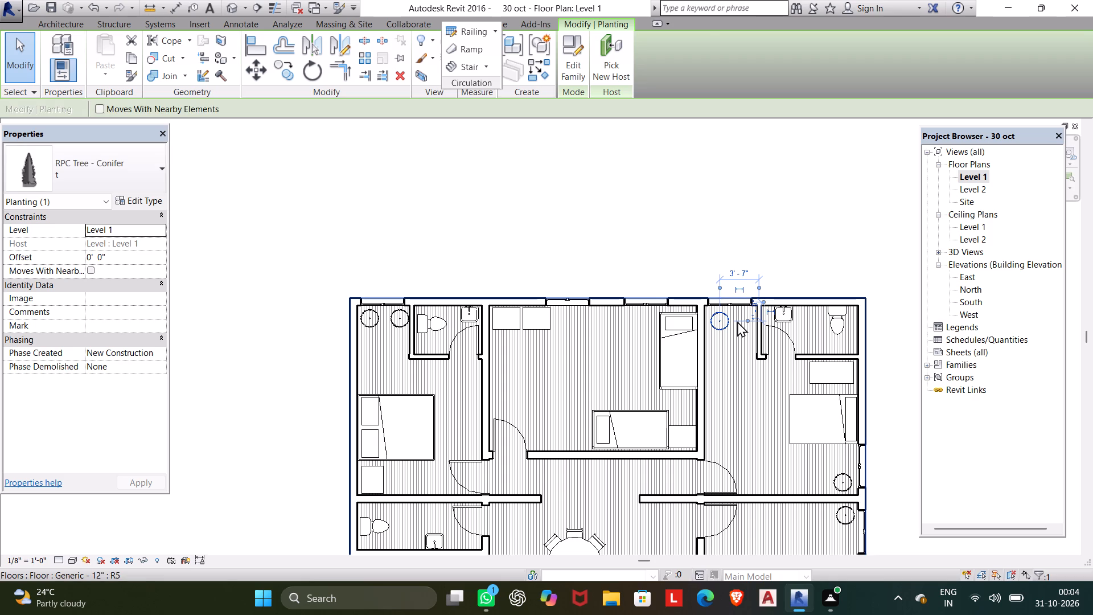
key(Escape)
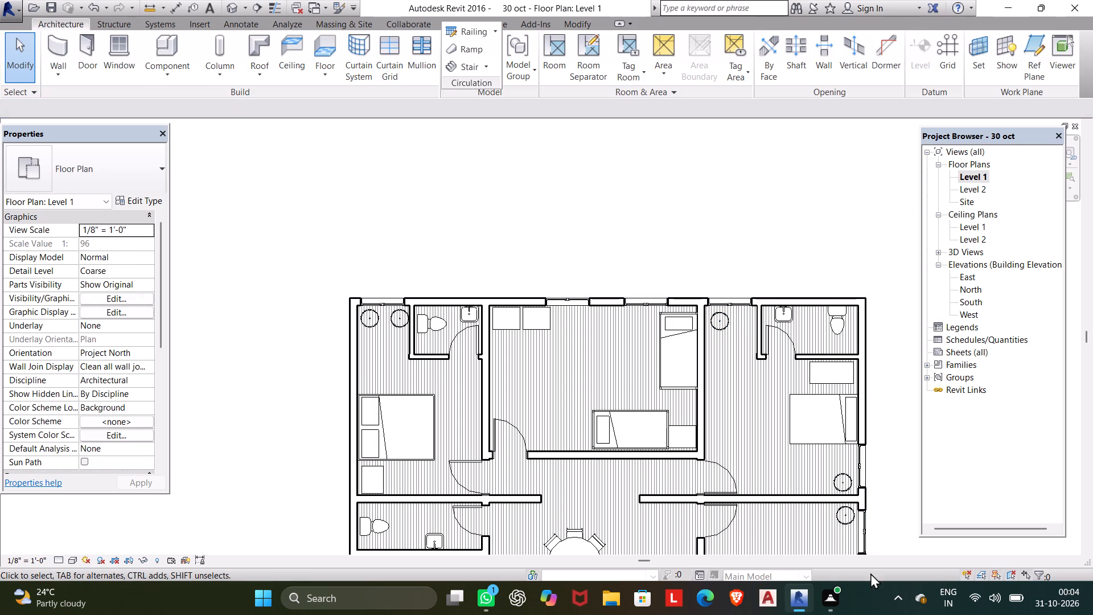
Move the spruce in the northeast bedroom's southeast corner north to about 10'-6" below the bathroom's south wall.
click(836, 485)
key(Up)
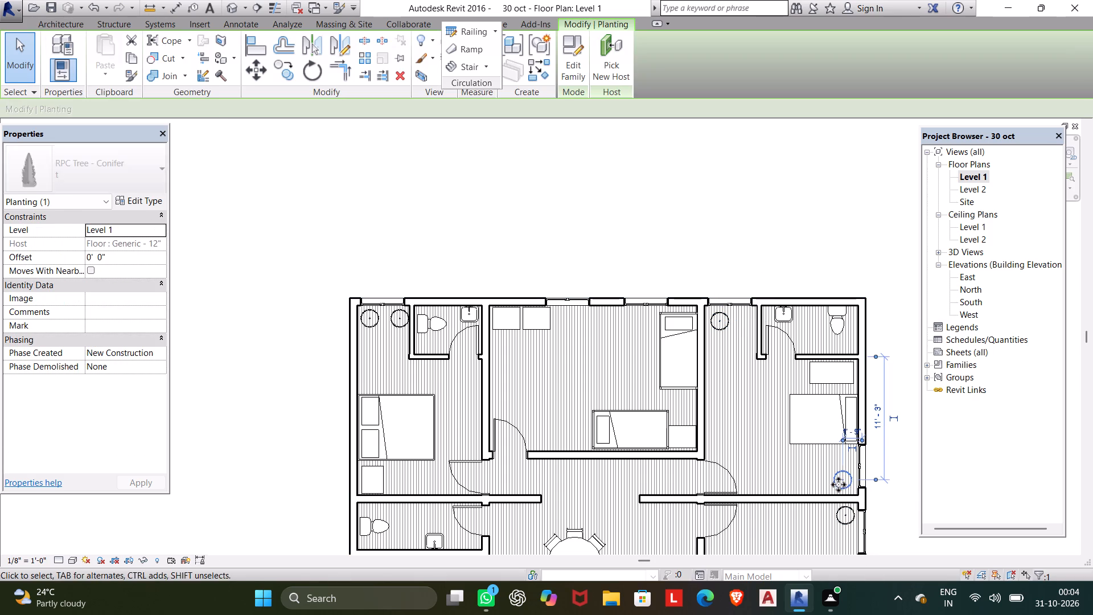
key(Up)
key(Up)
key(Up)
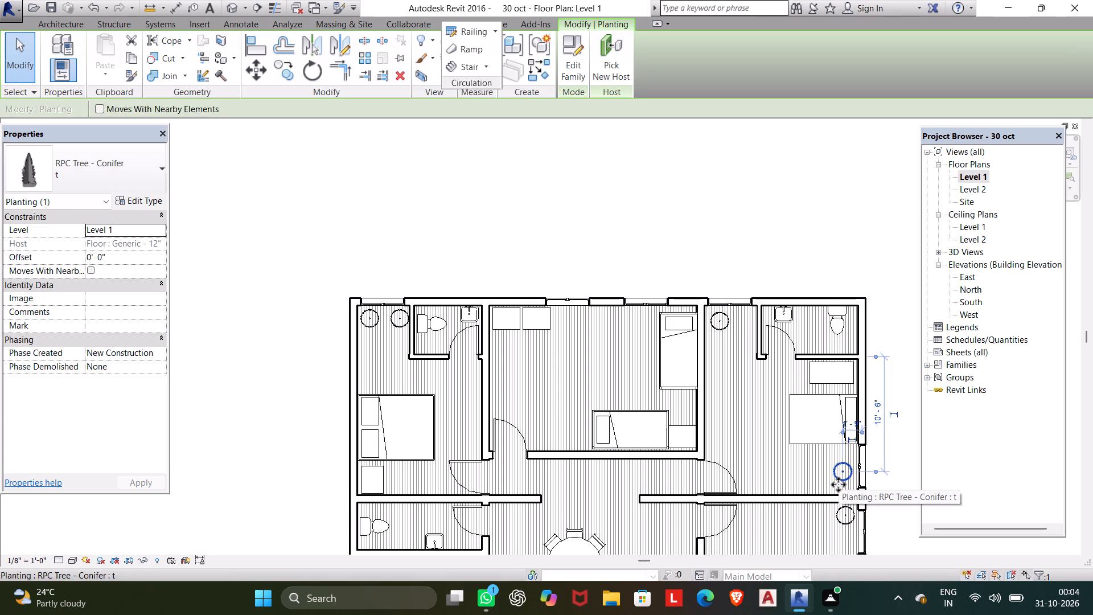
click(737, 192)
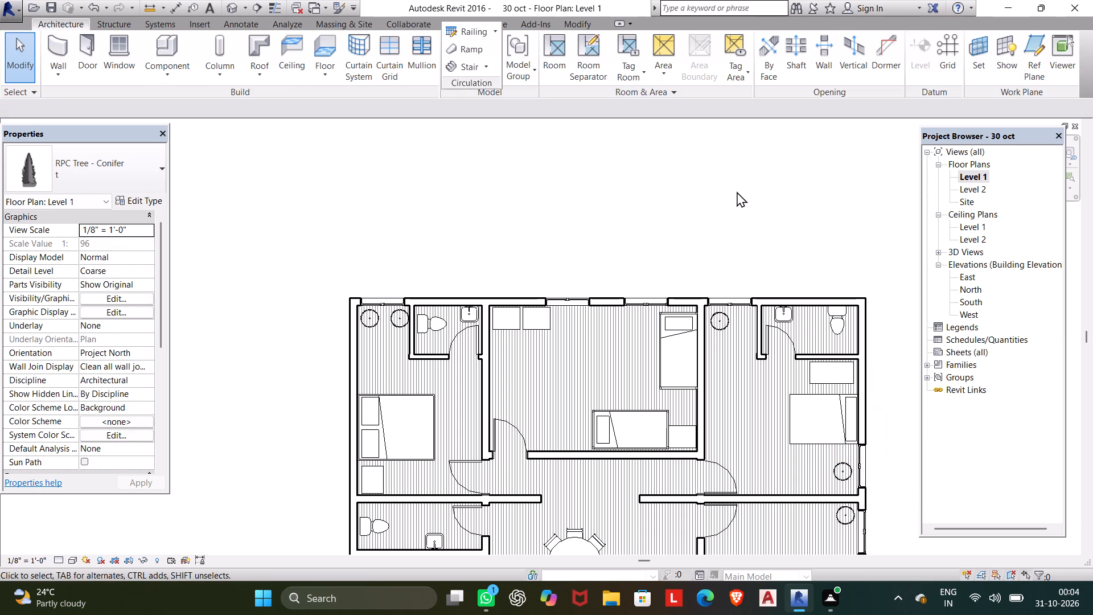
Check the type properties of the easternmost Colorado Spruce - 13' in the row along the house's south edge.
scroll(747, 168, down, 3)
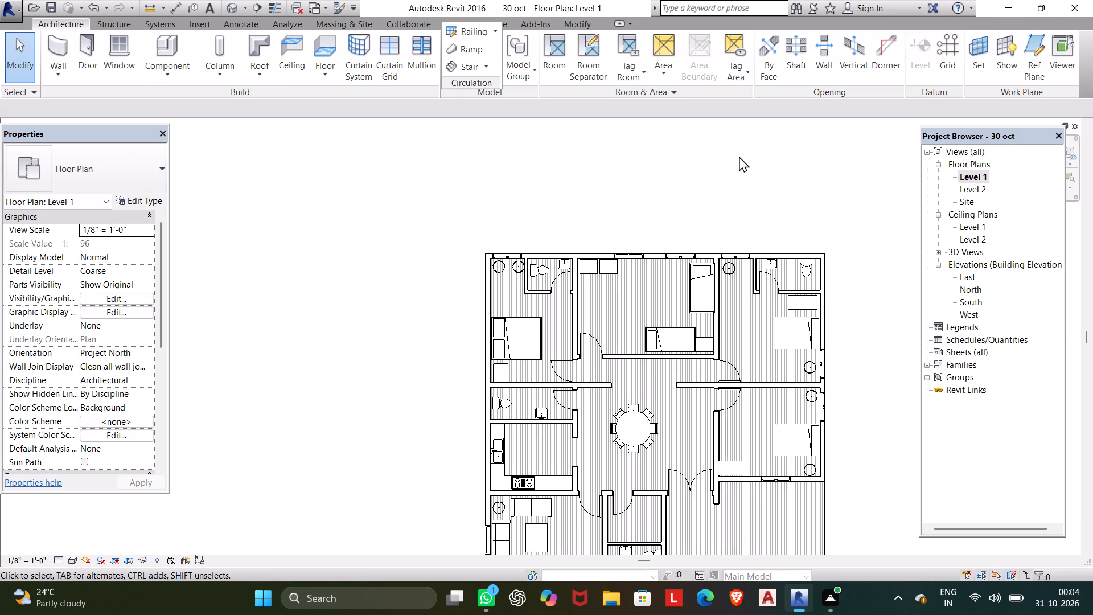
scroll(720, 159, down, 1)
middle_drag(720, 159, 667, 141)
scroll(671, 144, down, 1)
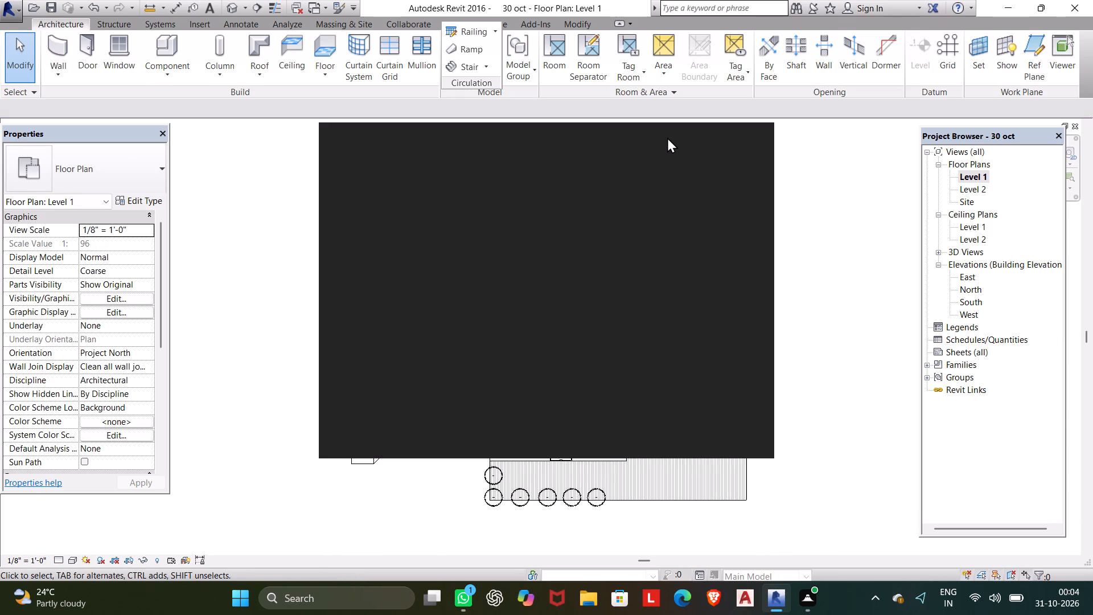
drag(739, 141, 740, 141)
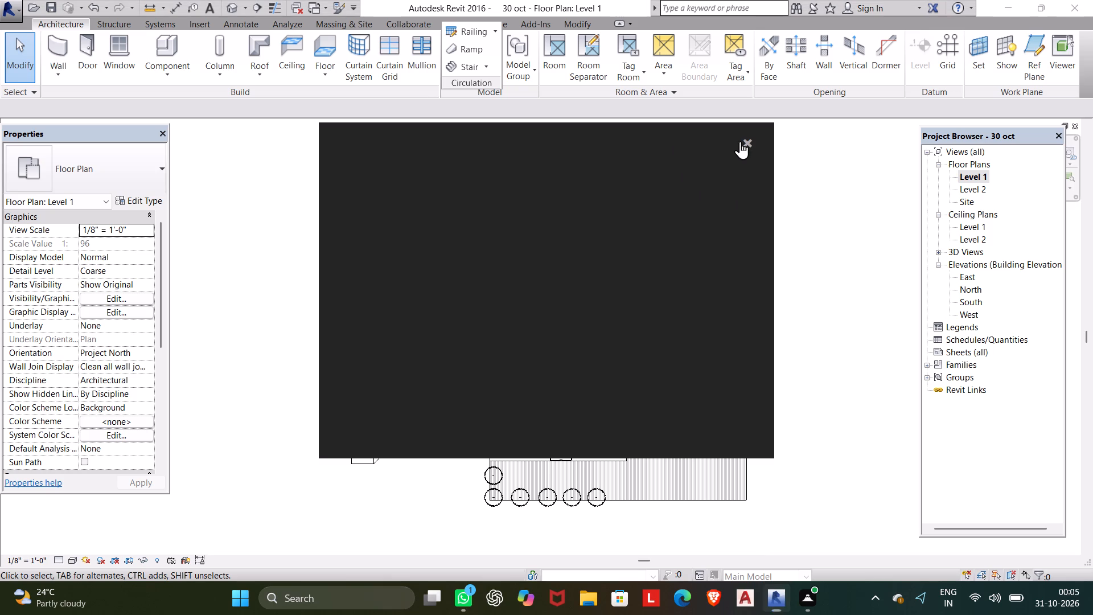
drag(740, 141, 746, 141)
click(746, 141)
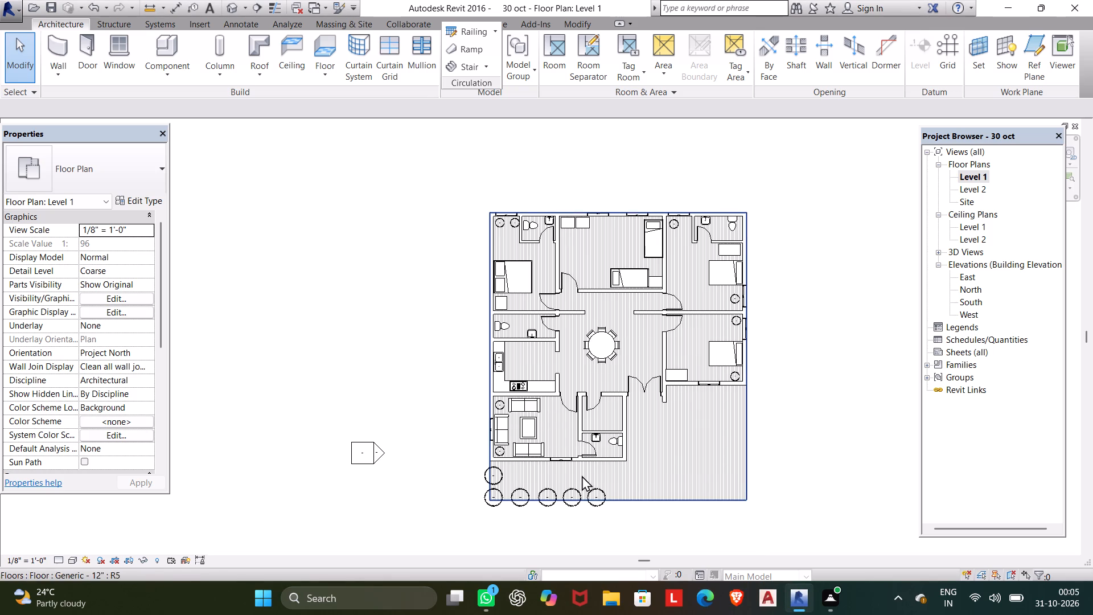
click(593, 486)
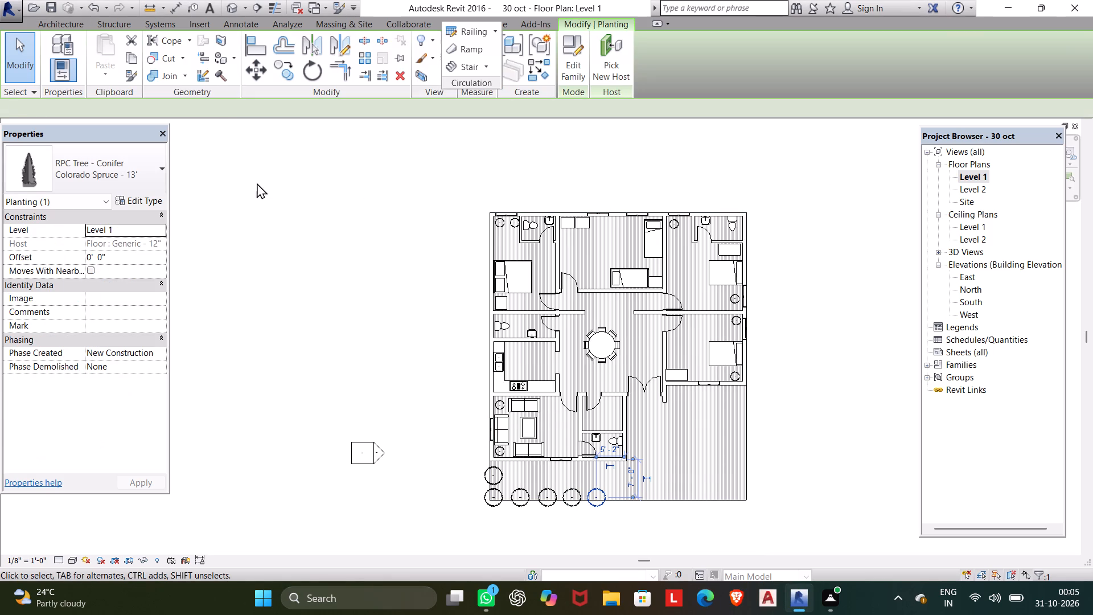
click(158, 204)
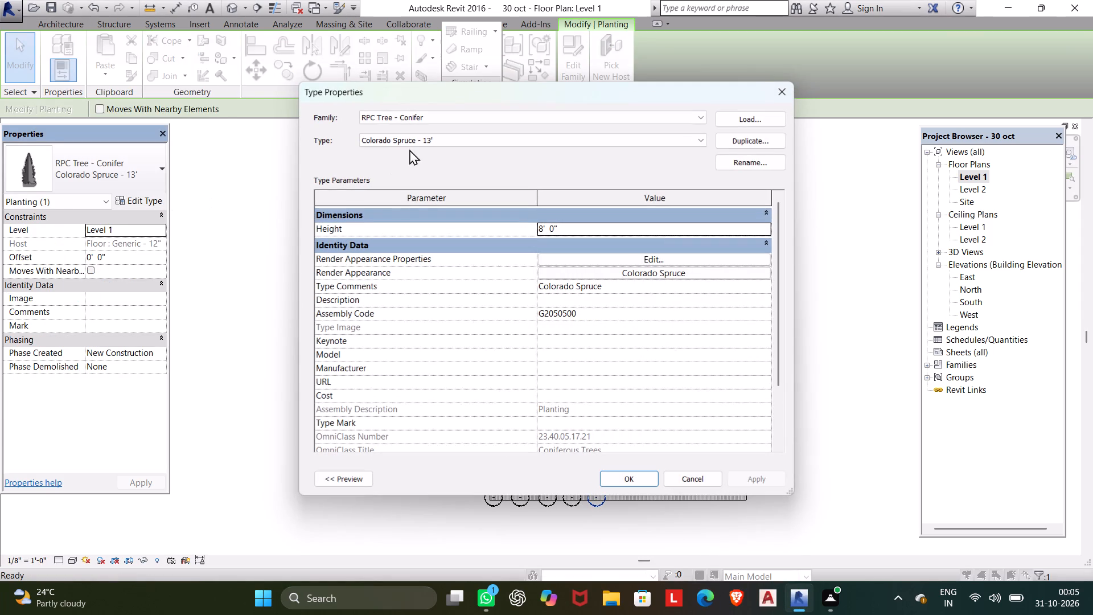
click(782, 94)
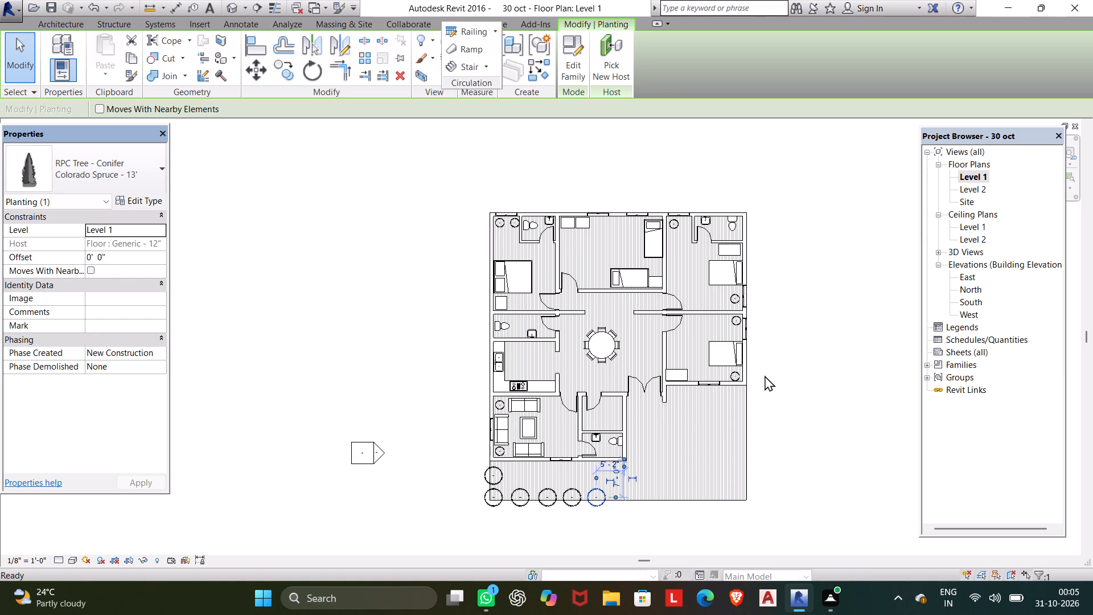
Load the Van family from the US Imperial library's Entourage folder as a component for placement.
scroll(718, 414, down, 1)
middle_drag(718, 414, 692, 384)
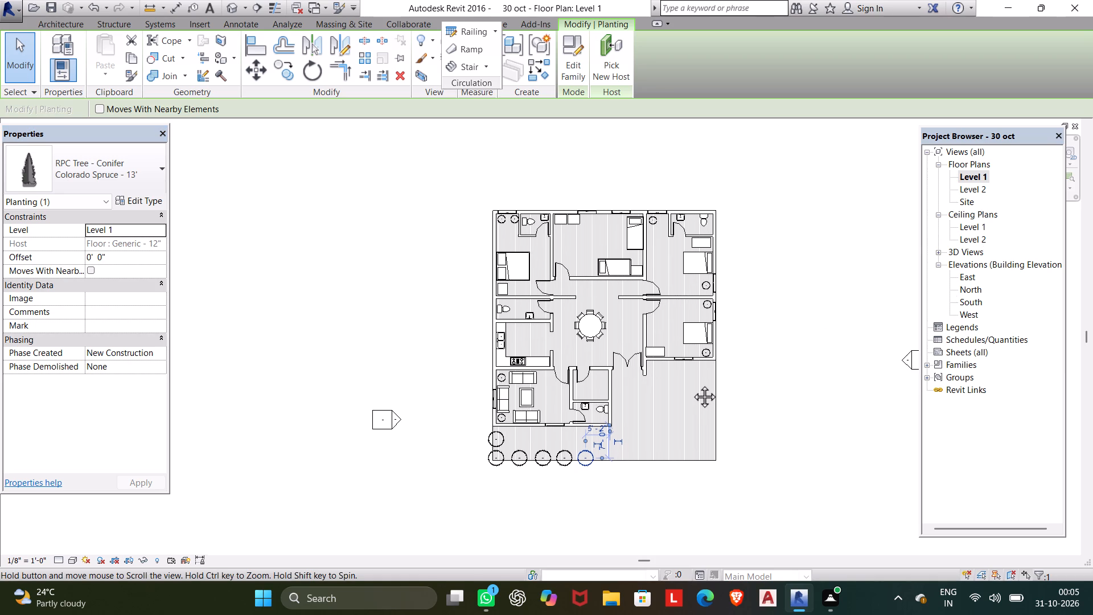
middle_drag(692, 384, 693, 381)
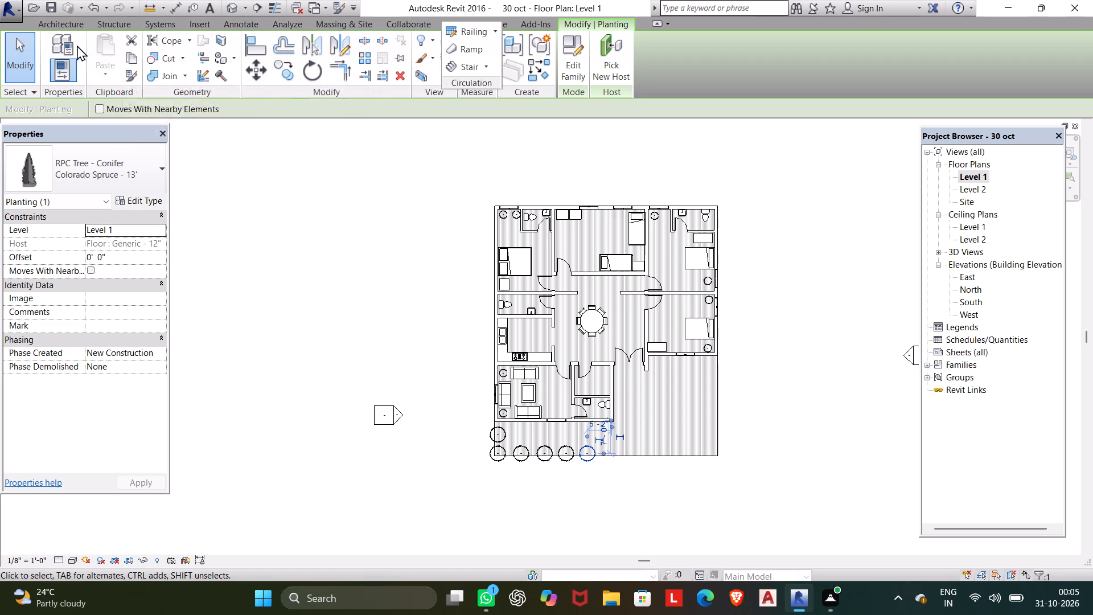
click(51, 27)
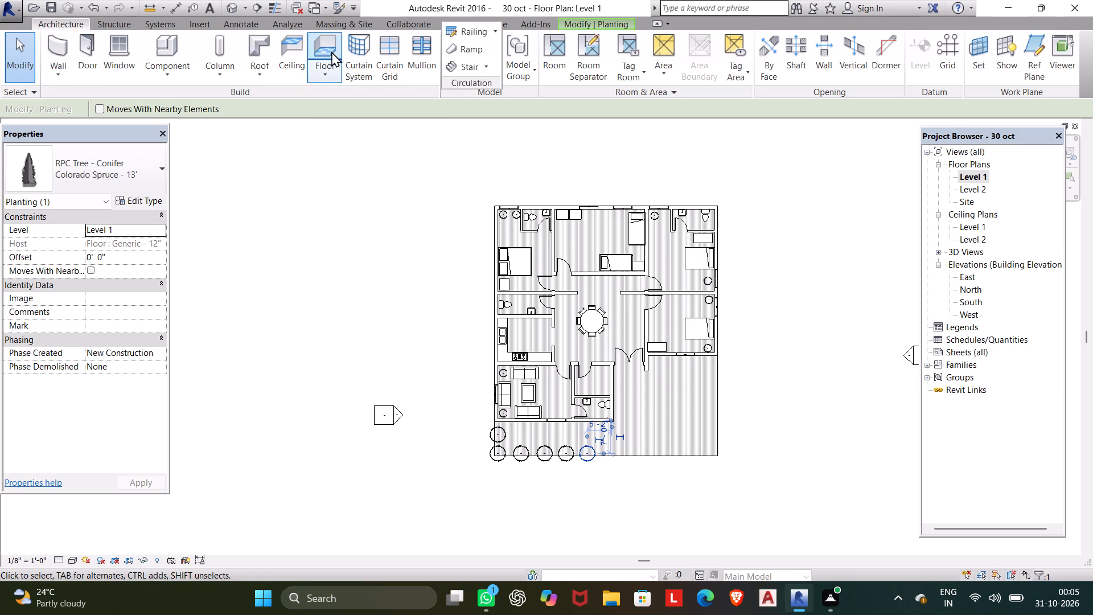
click(158, 39)
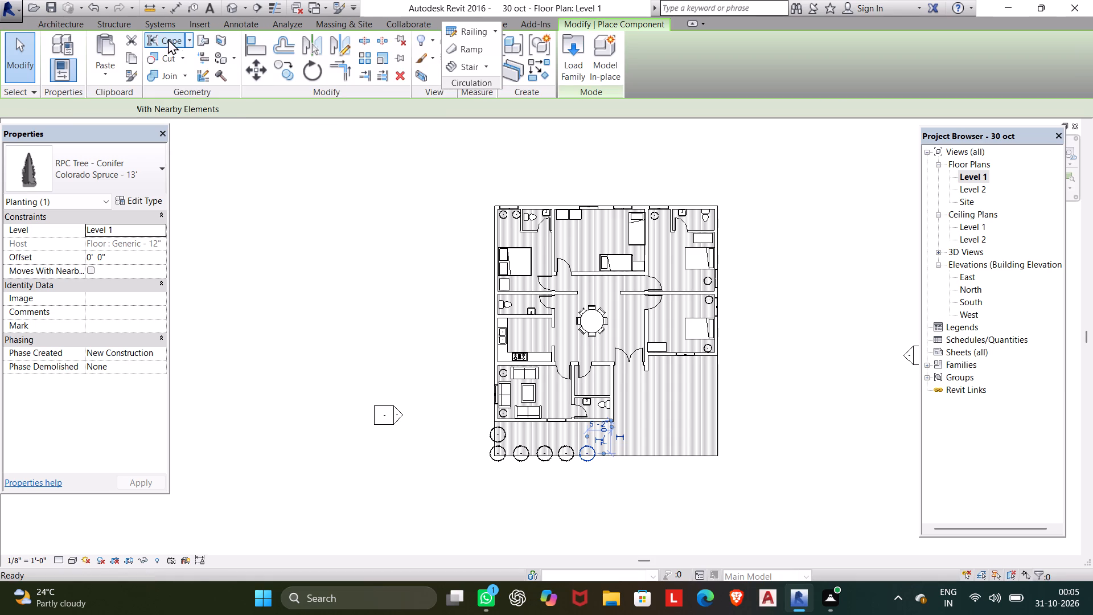
click(580, 43)
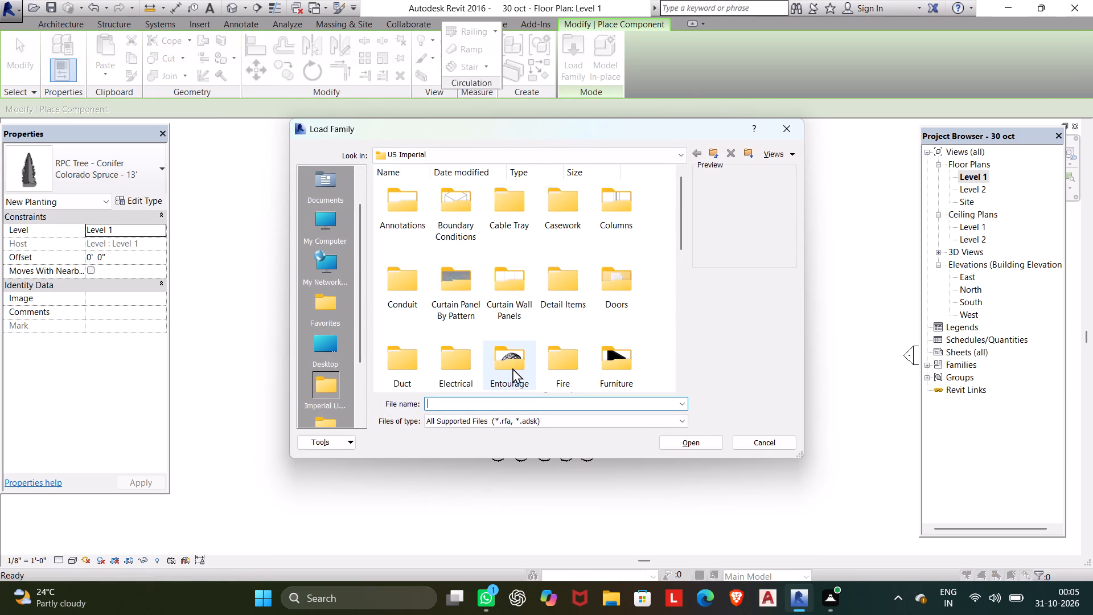
click(512, 368)
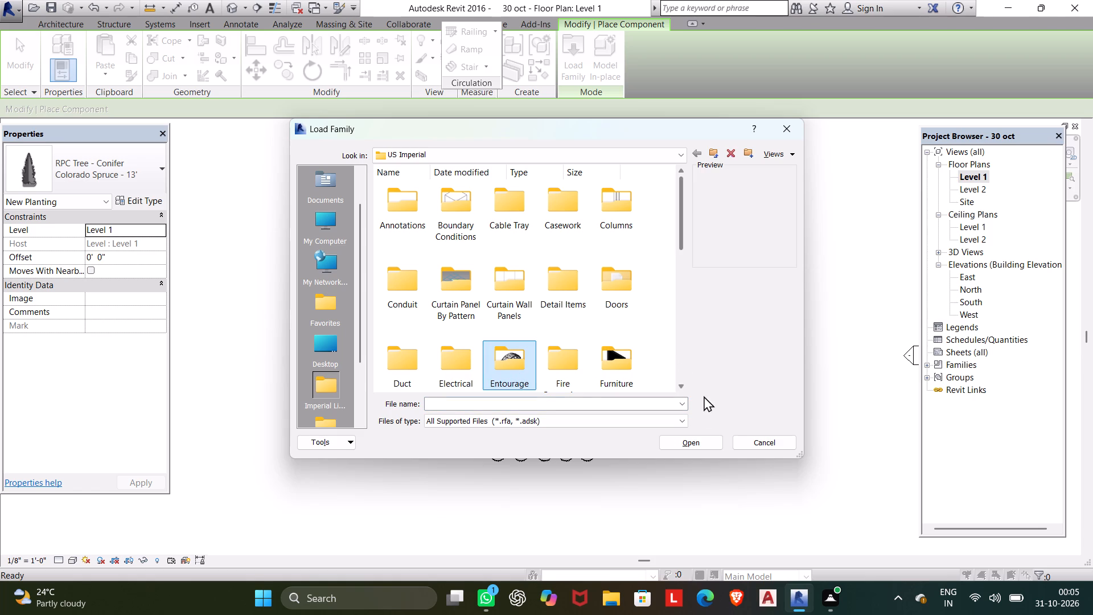
click(684, 438)
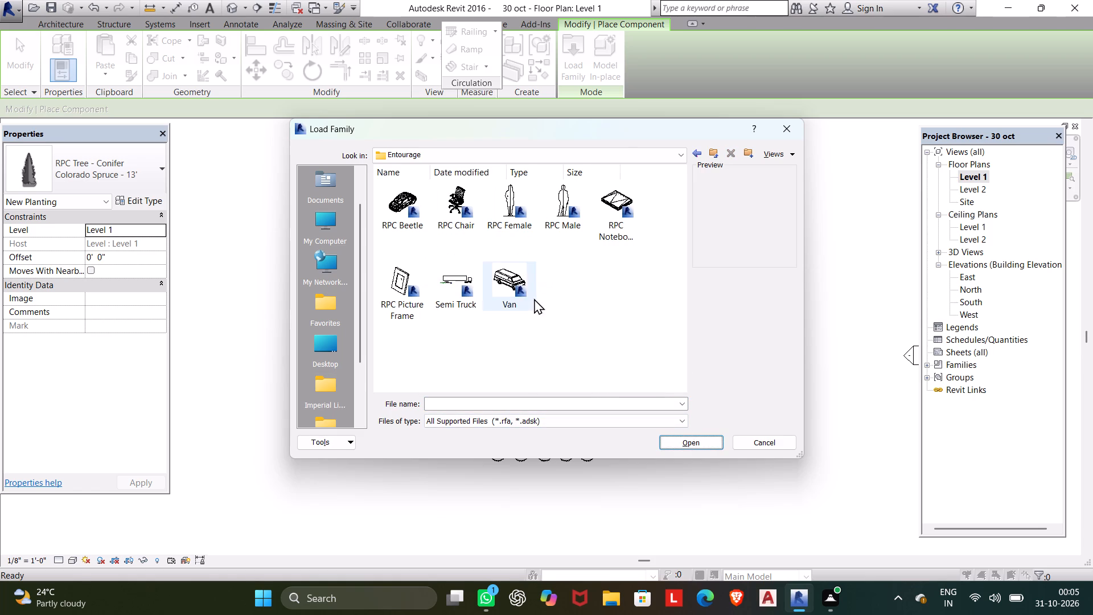
click(518, 287)
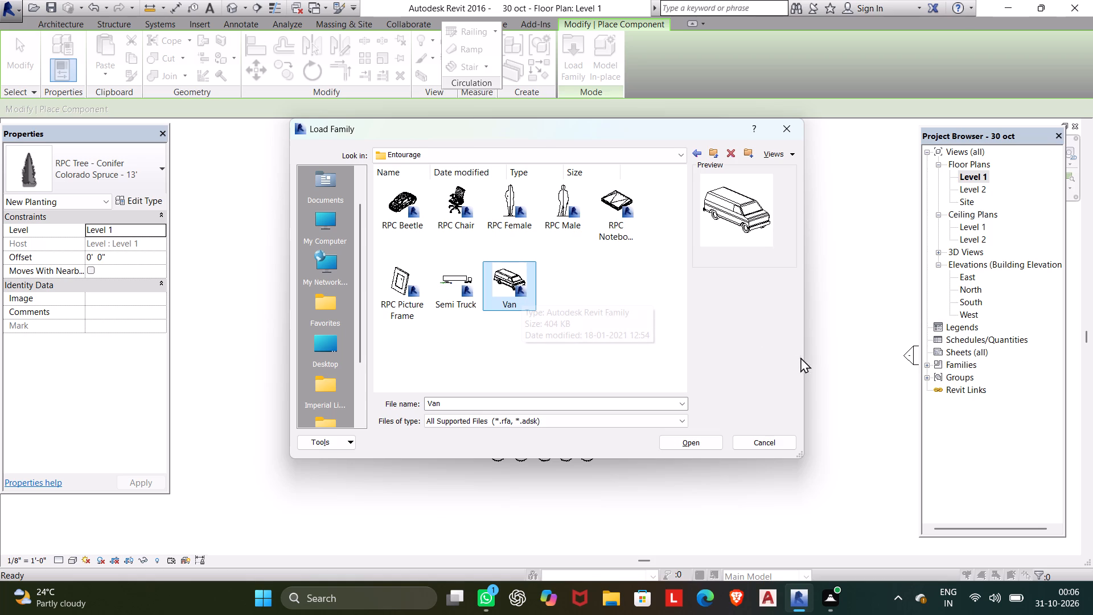
click(699, 445)
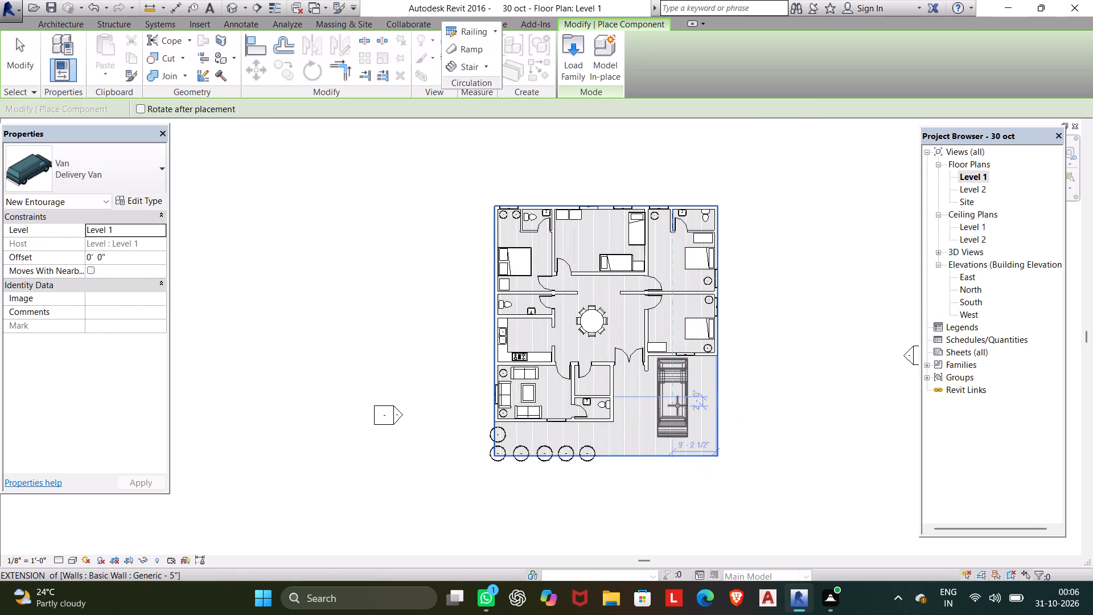
Place one Delivery Van, facing north-south, on the open southeast floor area about 7'-0" west of its east edge.
click(683, 415)
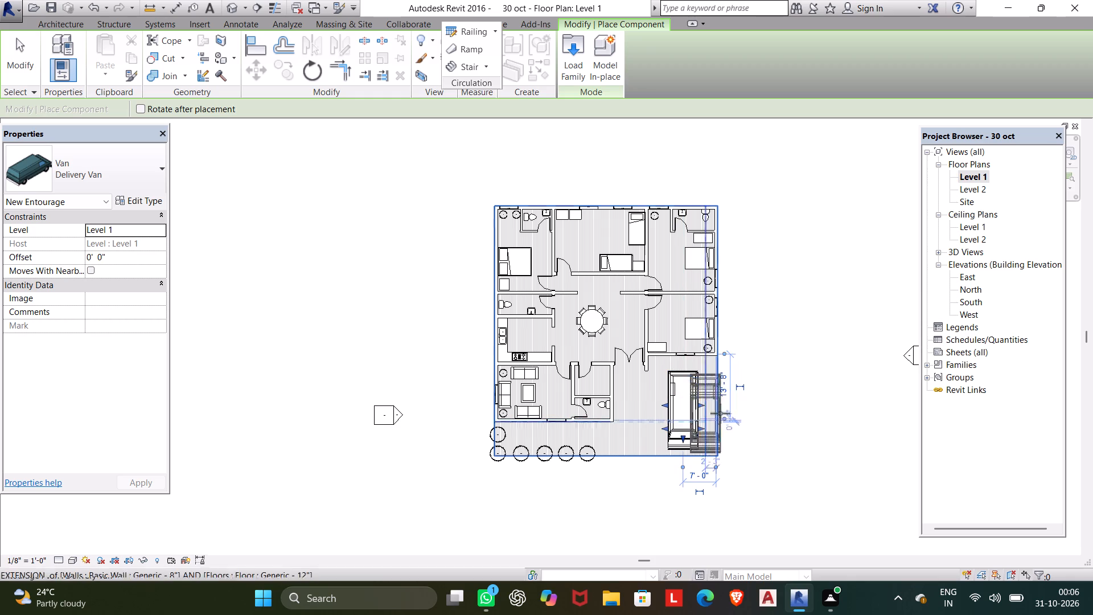
key(Escape)
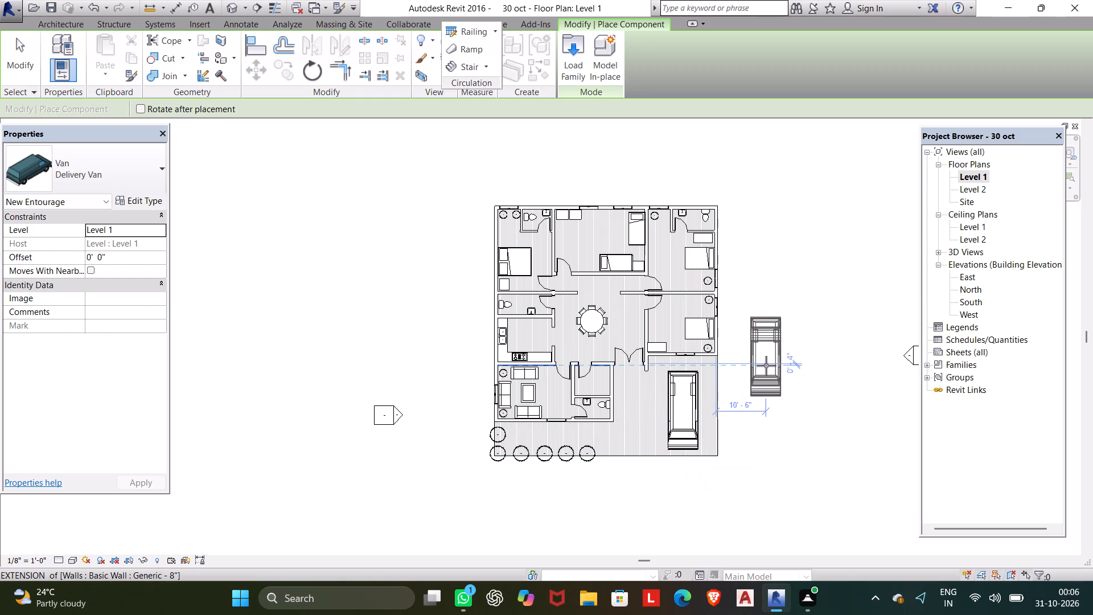
key(Escape)
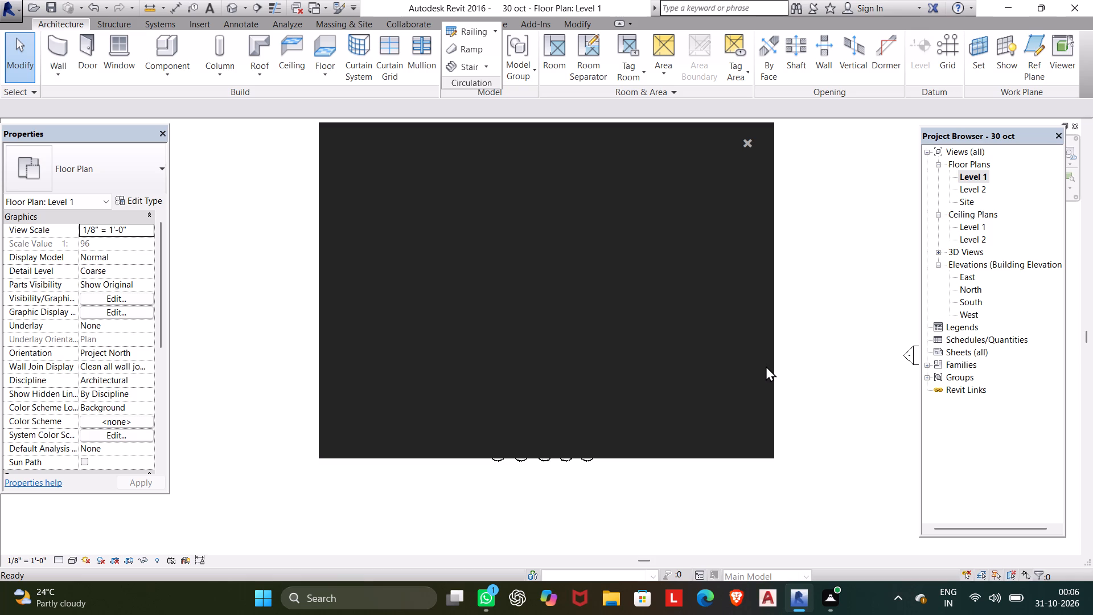
click(750, 145)
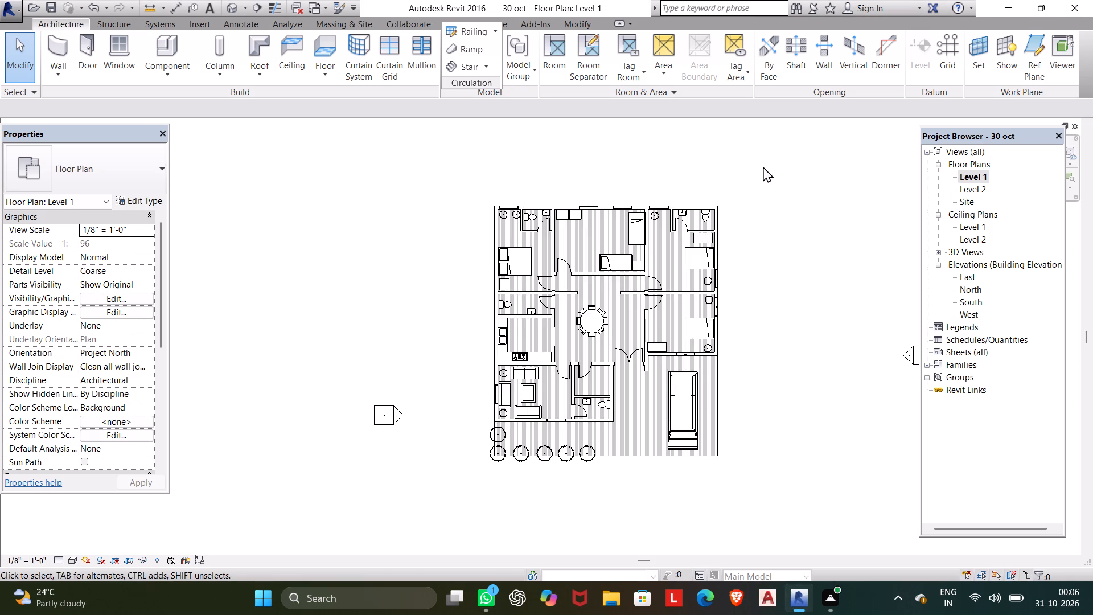
Examine the house in the 3D view from several sides, checking the placed van, the spruce row and the exterior walls.
click(236, 2)
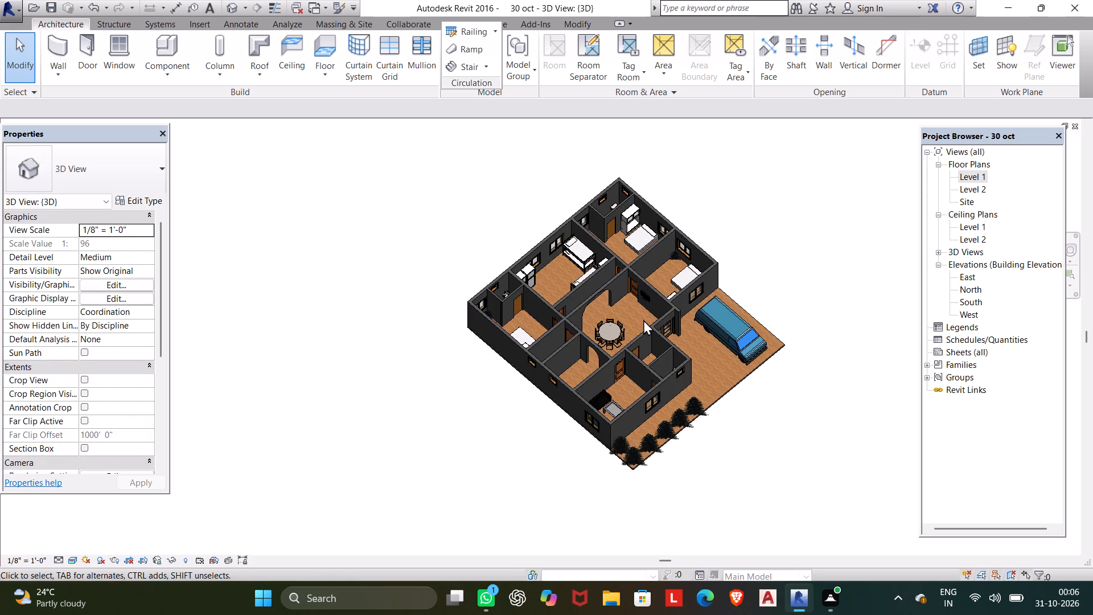
shift+middle_drag(745, 351, 693, 319)
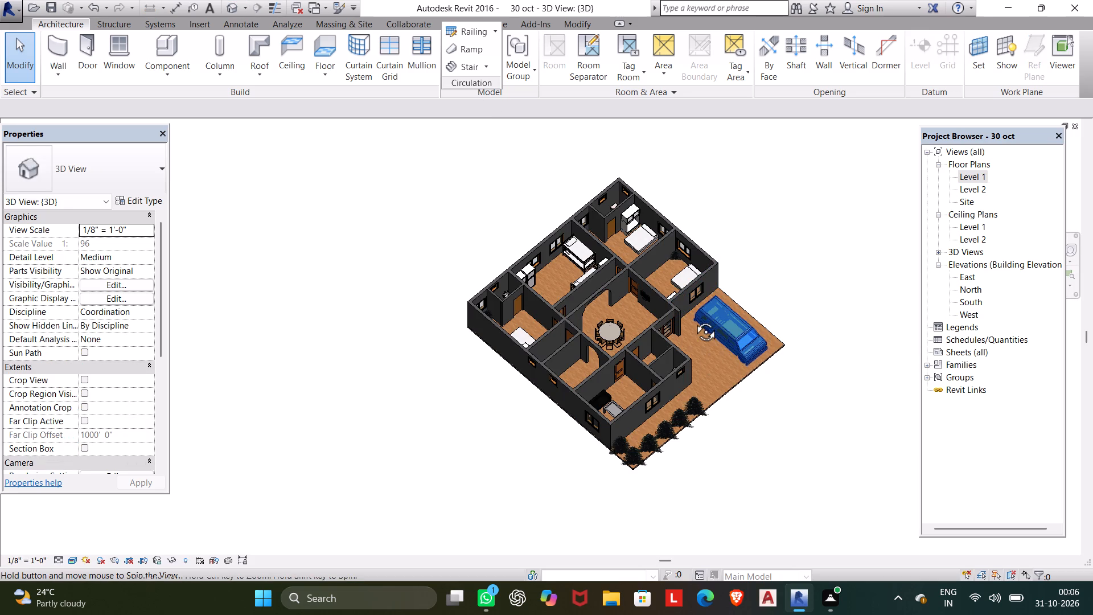
shift+middle_drag(693, 319, 658, 177)
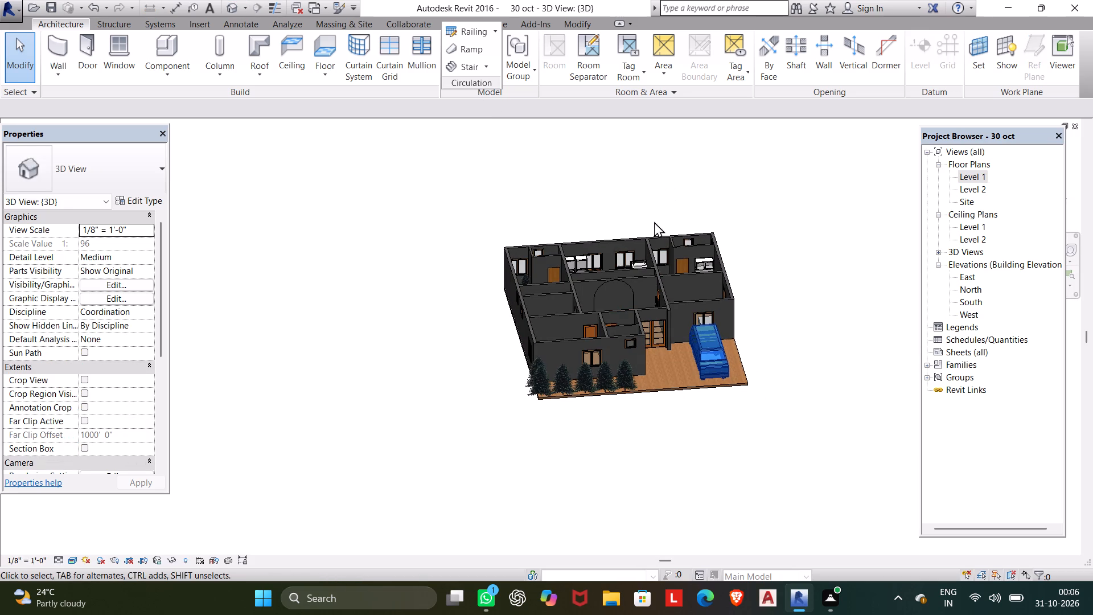
key(Escape)
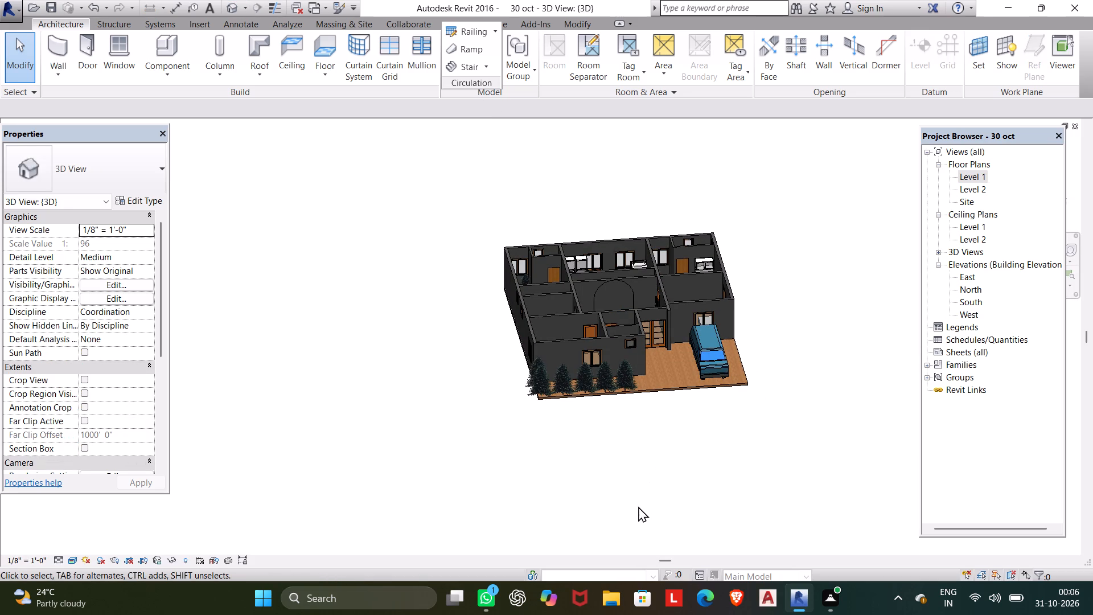
shift+middle_drag(634, 511, 772, 402)
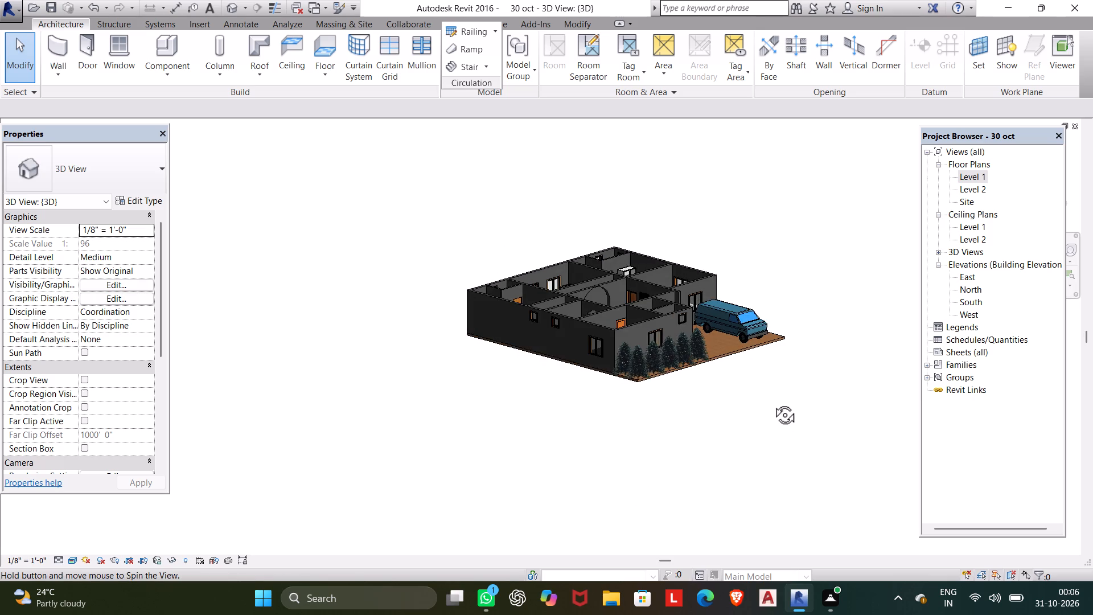
shift+middle_drag(772, 402, 748, 416)
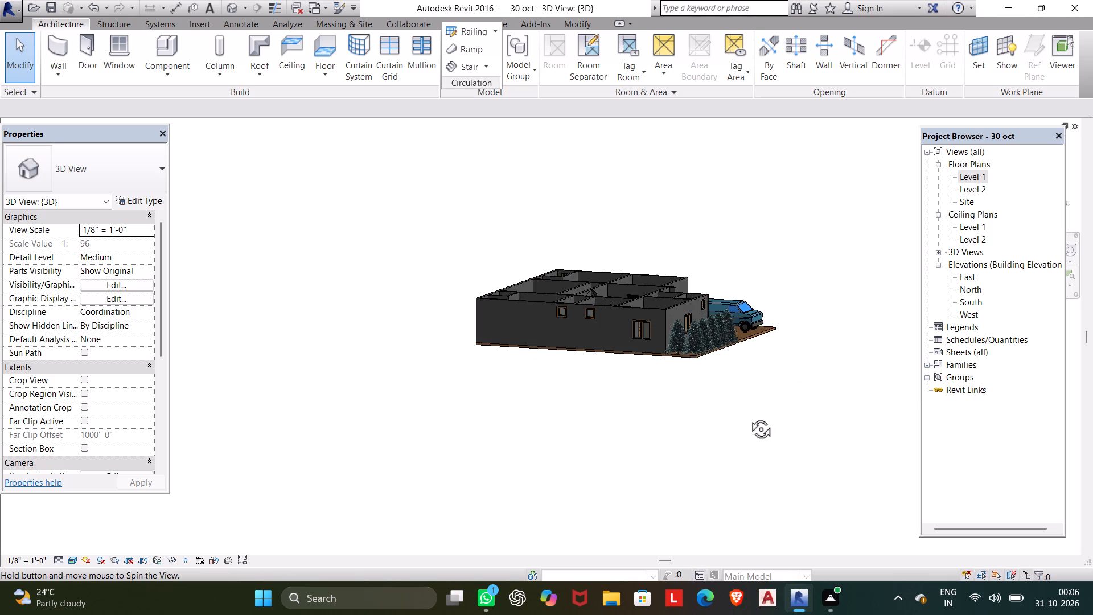
shift+middle_drag(748, 416, 770, 378)
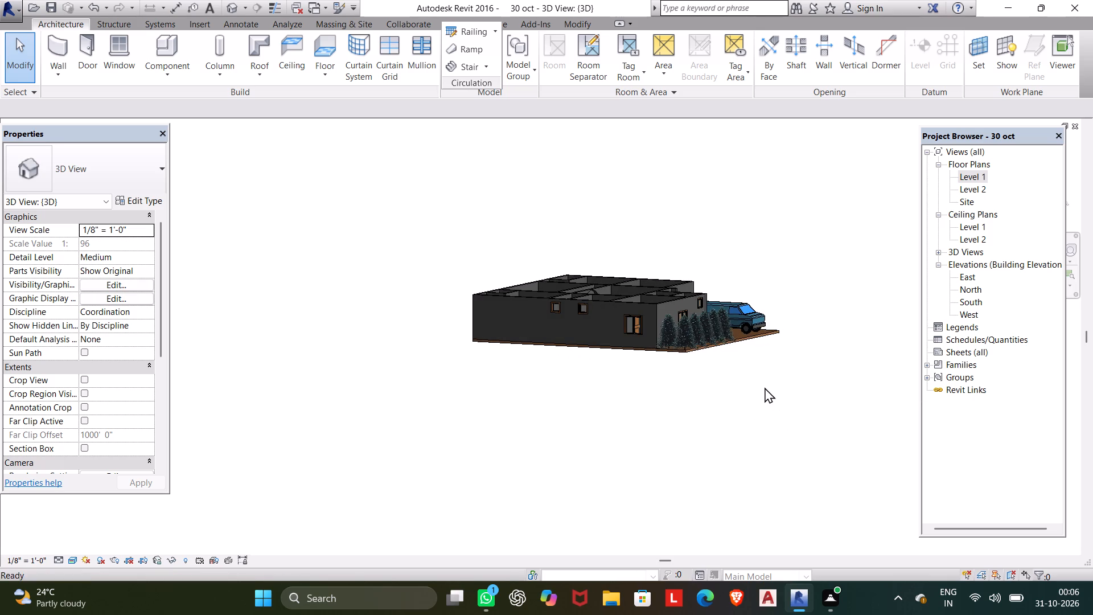
shift+middle_drag(765, 387, 623, 478)
shift+scroll(645, 474, down, 1)
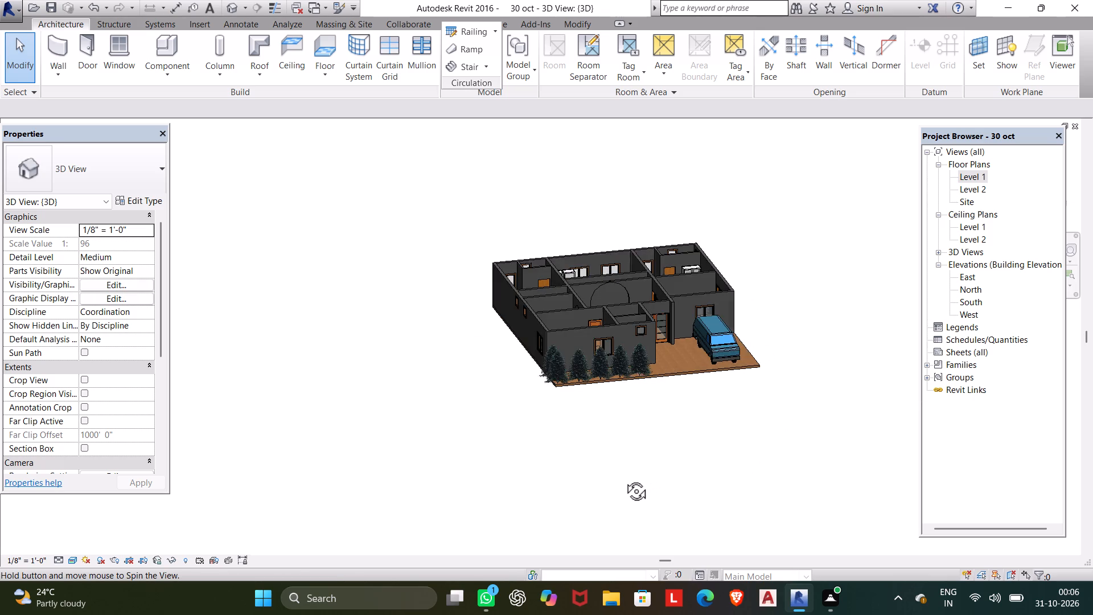
shift+middle_drag(623, 478, 397, 450)
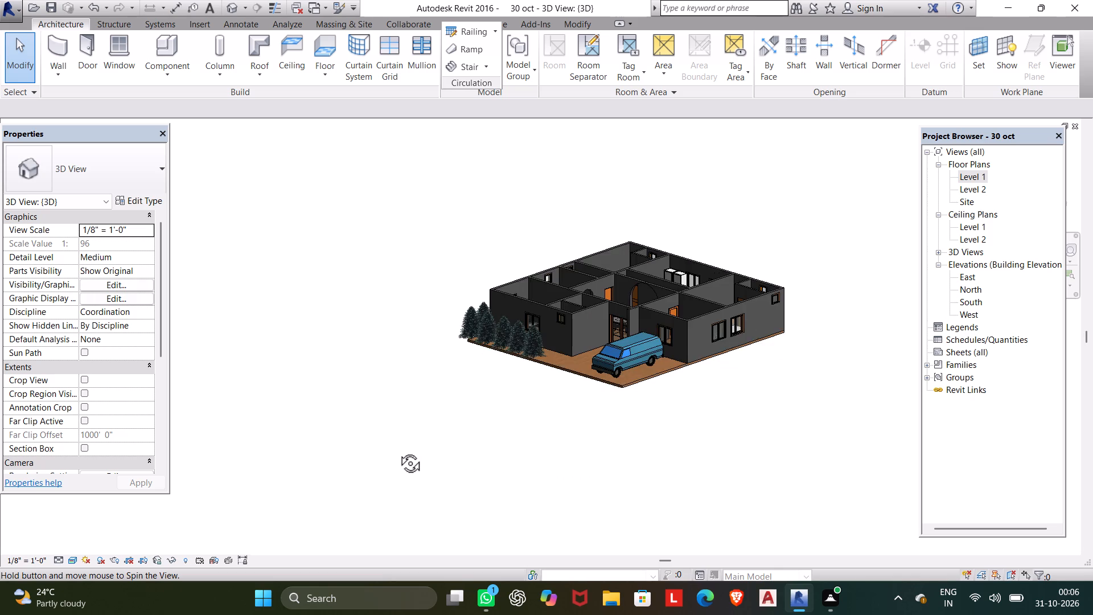
shift+middle_drag(397, 450, 396, 449)
scroll(656, 372, up, 5)
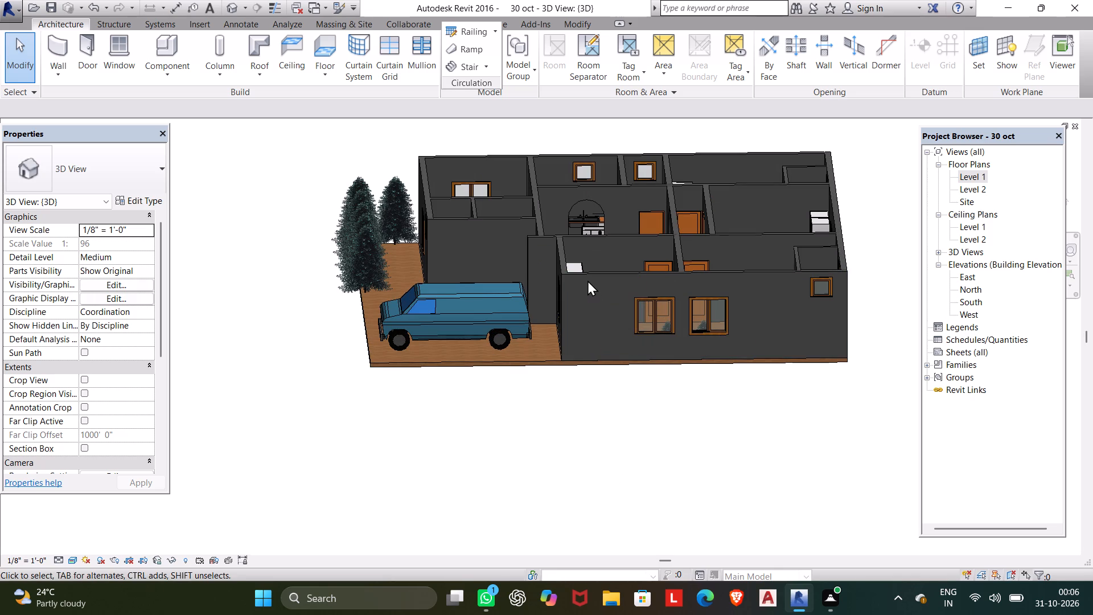
key(Escape)
shift+middle_drag(580, 475, 604, 479)
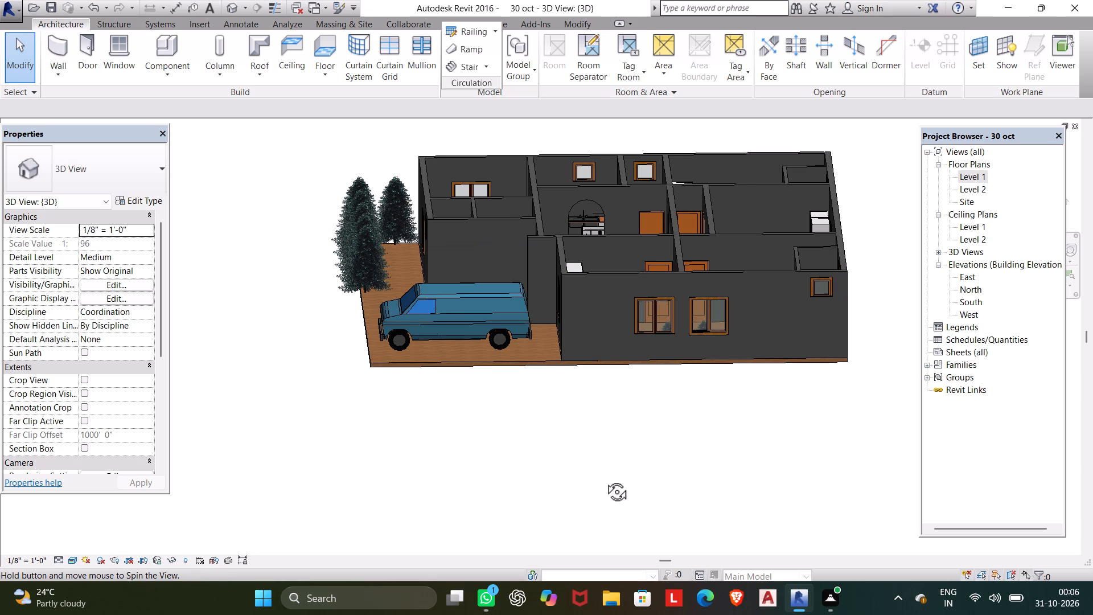
shift+middle_drag(604, 479, 607, 536)
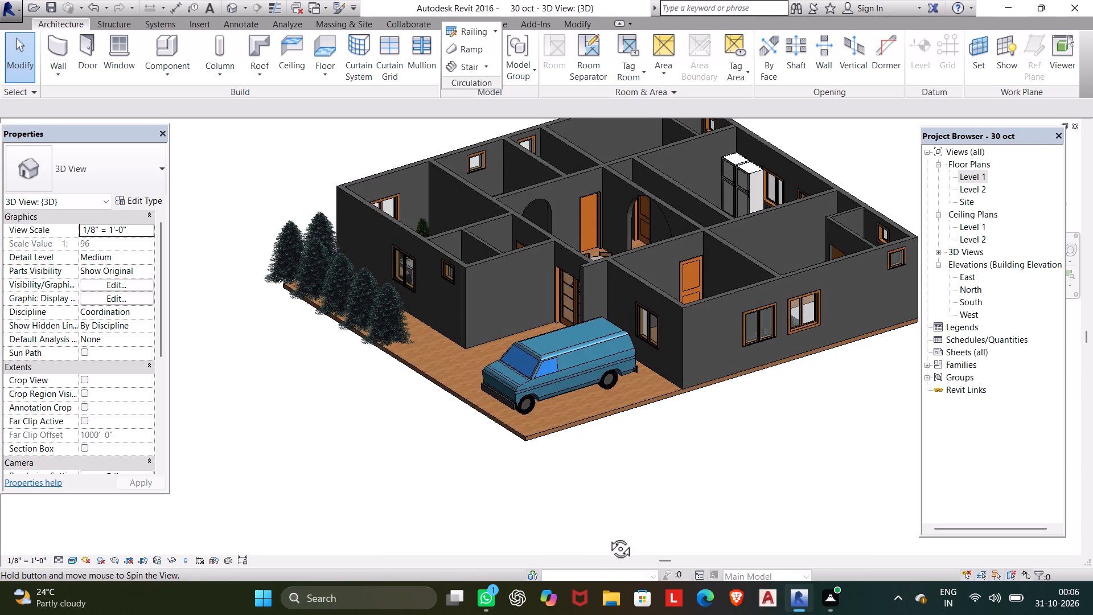
shift+middle_drag(607, 536, 533, 534)
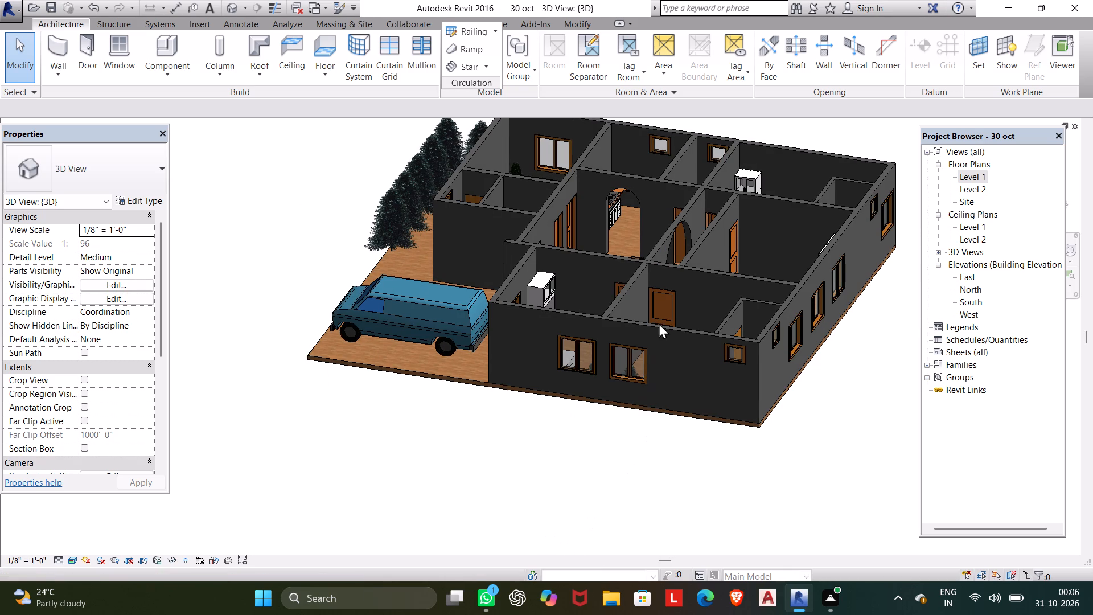
Set the structure layer material of the Generic - 8" basic wall type to Paint - Sienna, starting from the east exterior wall.
click(692, 330)
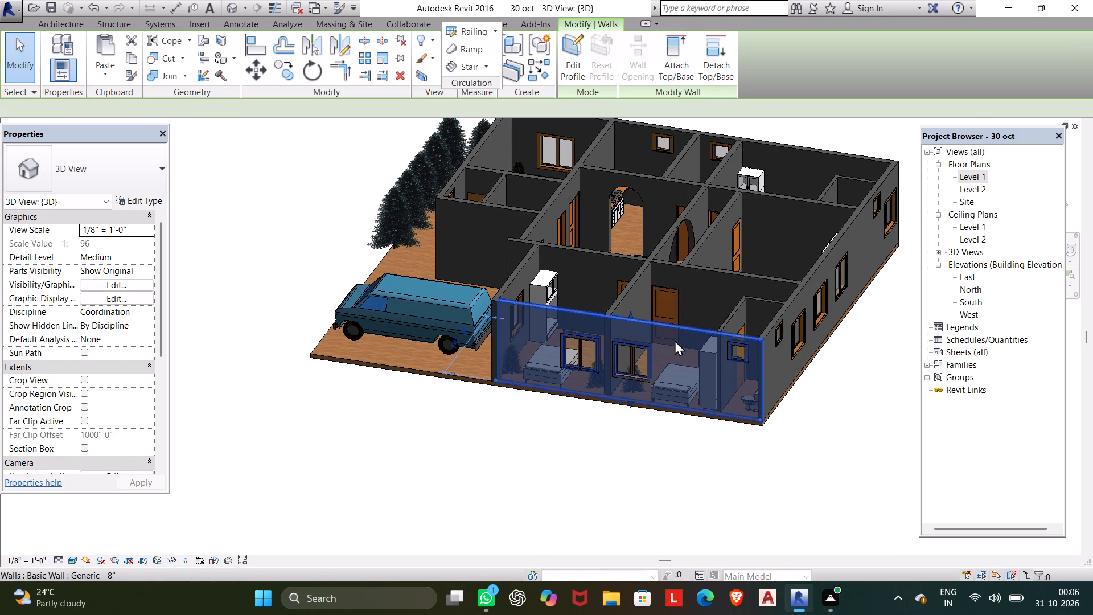
click(161, 197)
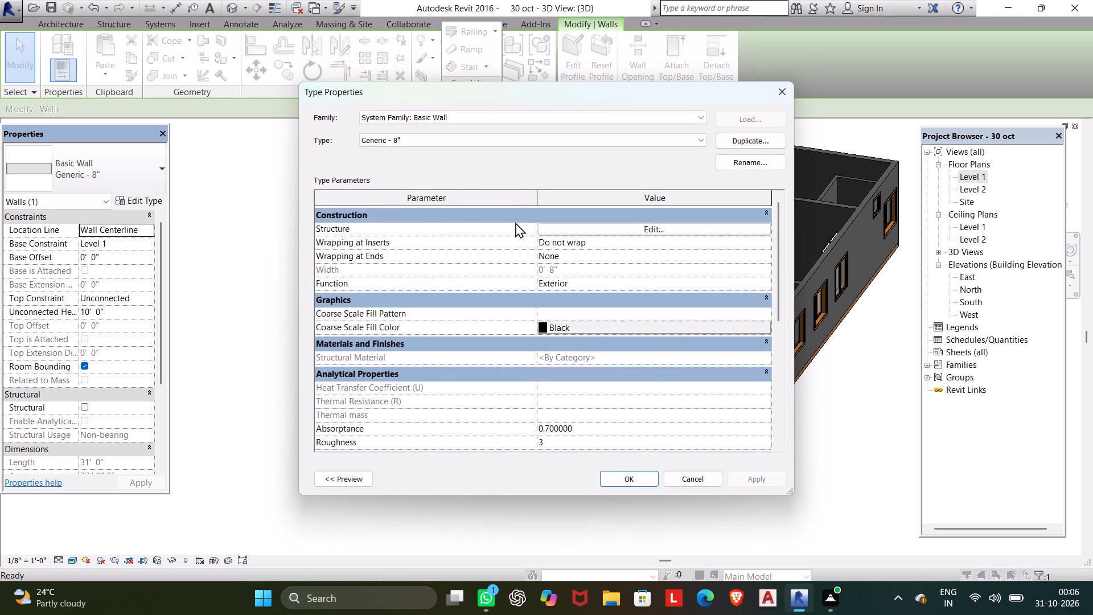
click(649, 221)
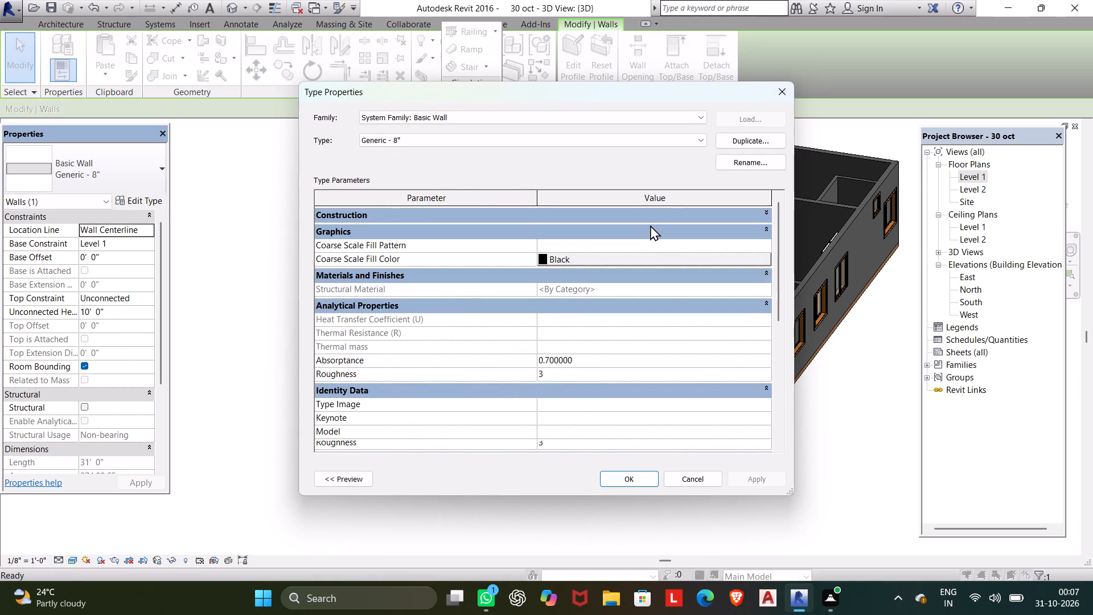
click(581, 206)
click(581, 214)
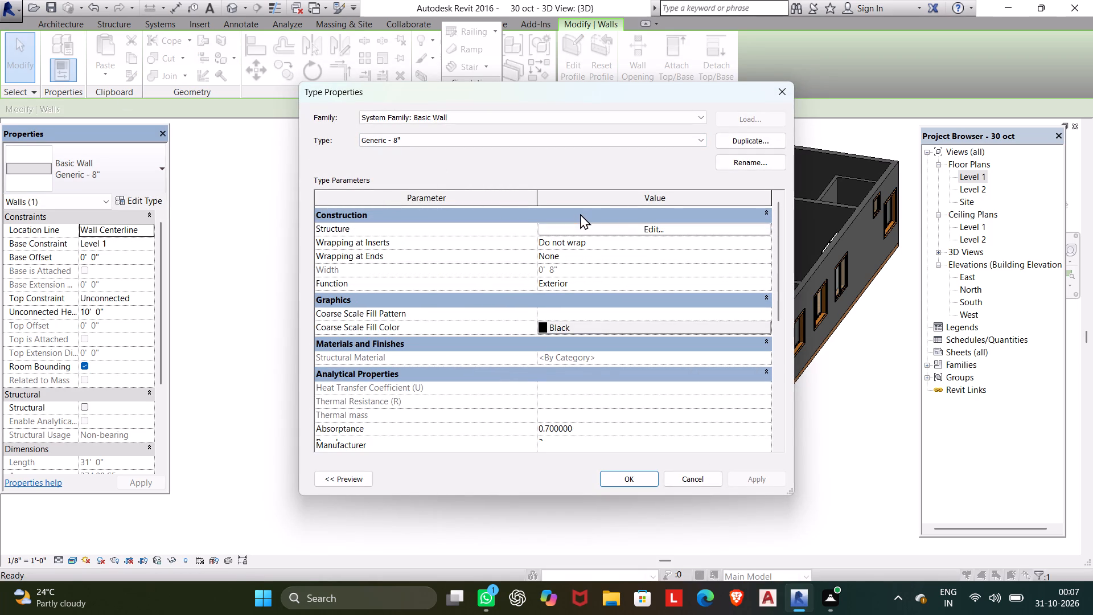
click(641, 231)
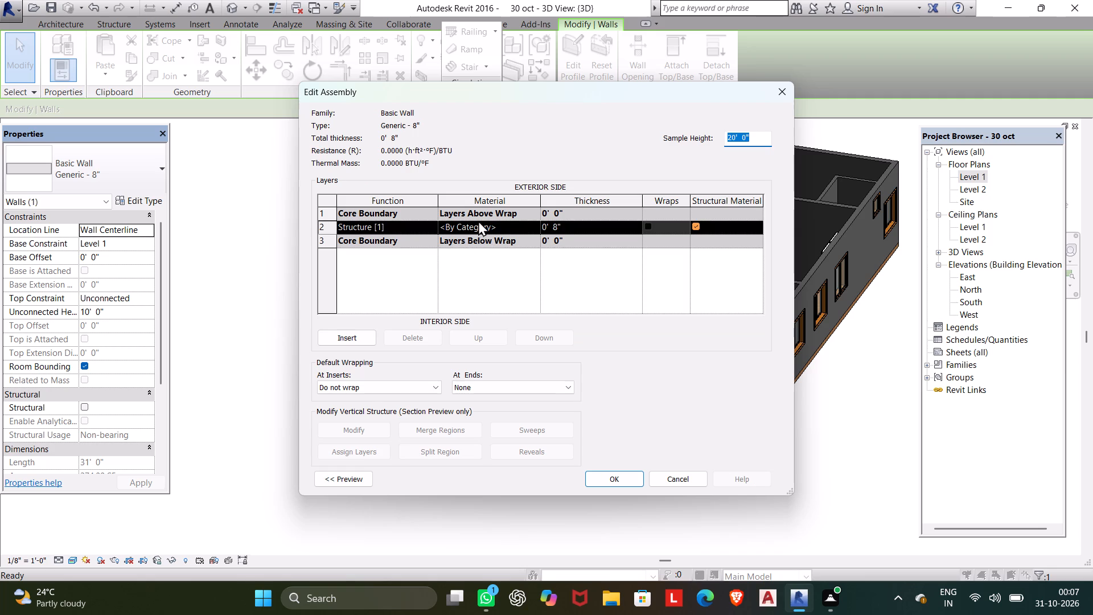
click(478, 220)
click(503, 227)
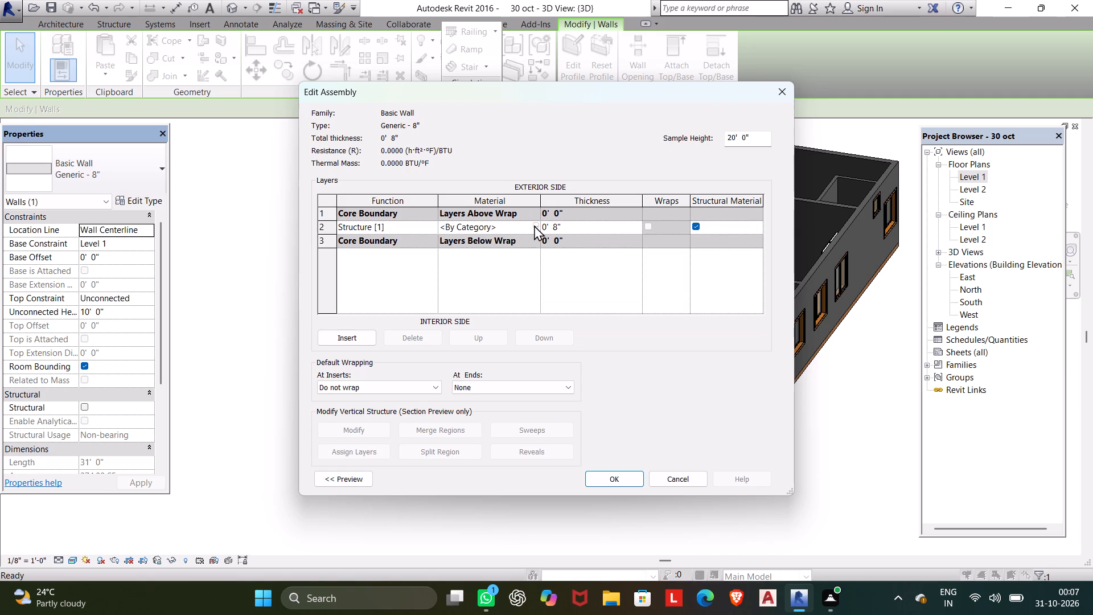
click(534, 225)
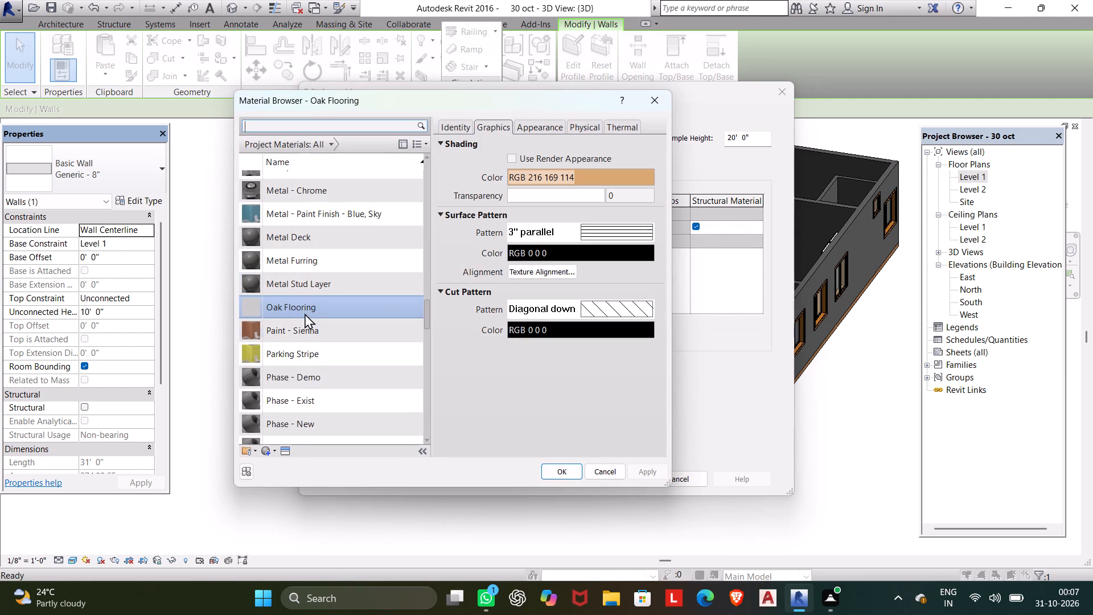
click(291, 327)
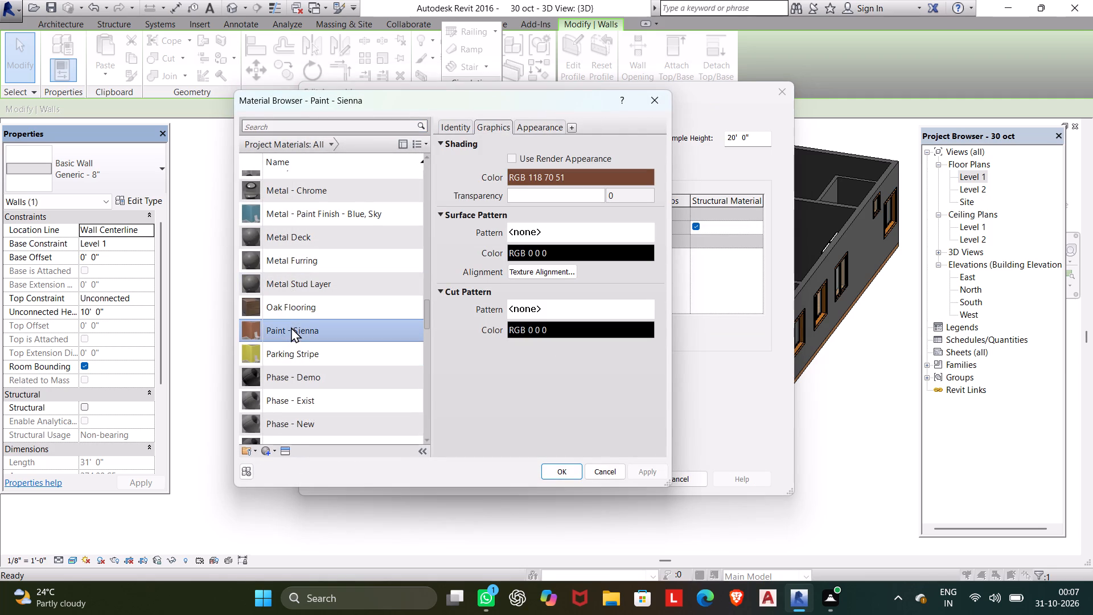
scroll(284, 286, down, 7)
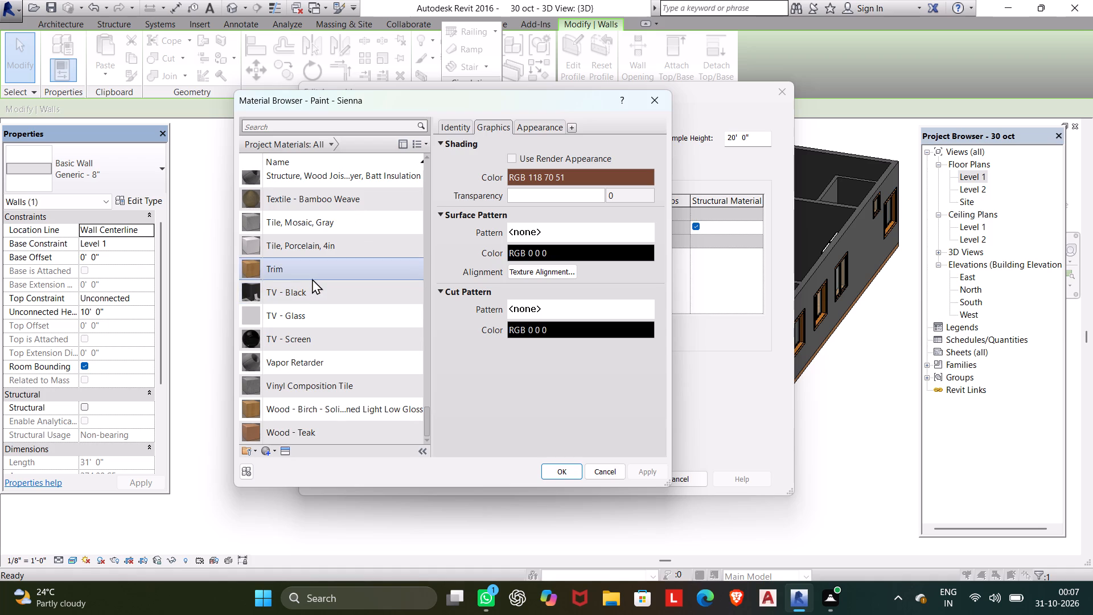
scroll(312, 278, down, 4)
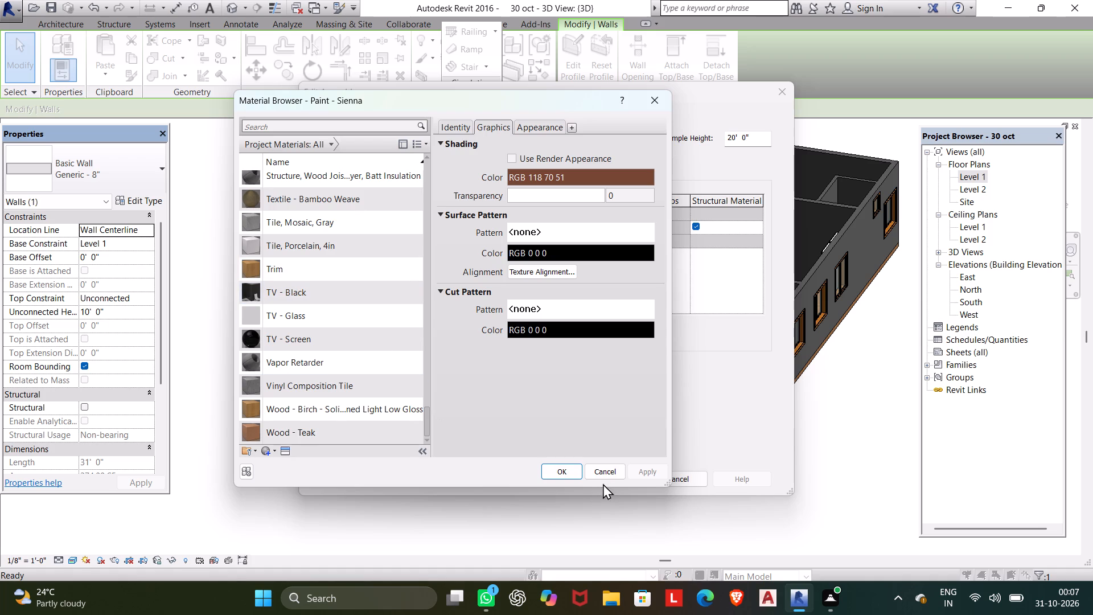
click(560, 471)
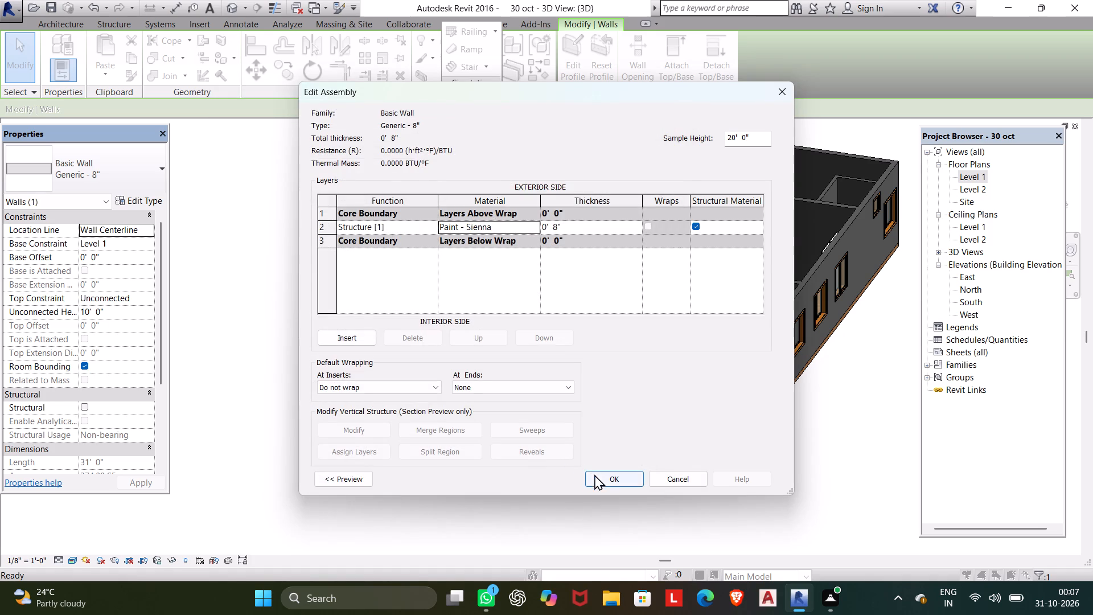
click(595, 475)
click(603, 477)
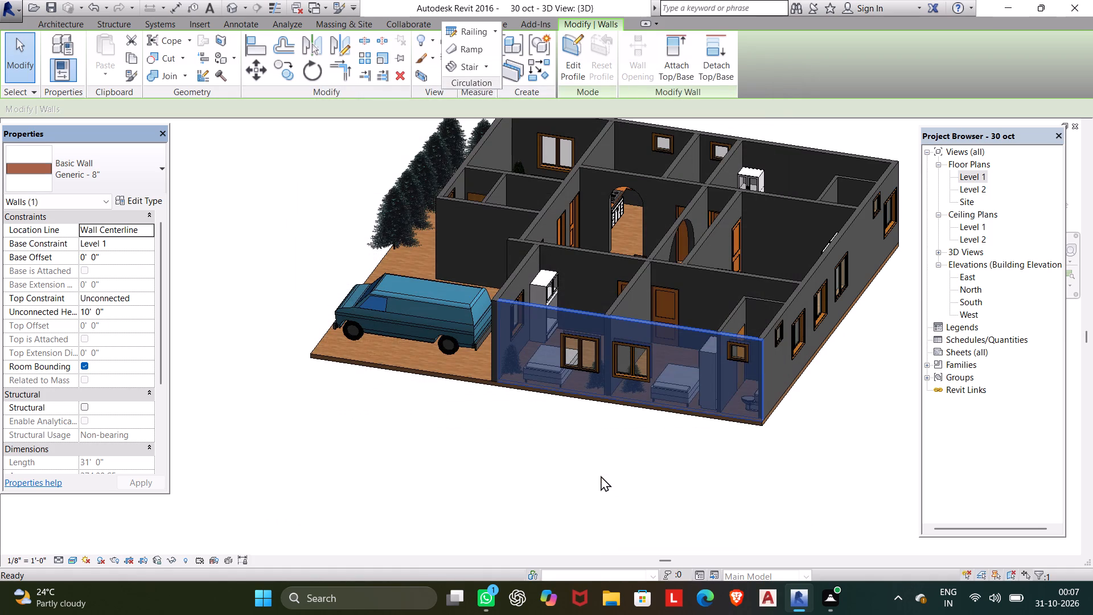
key(Escape)
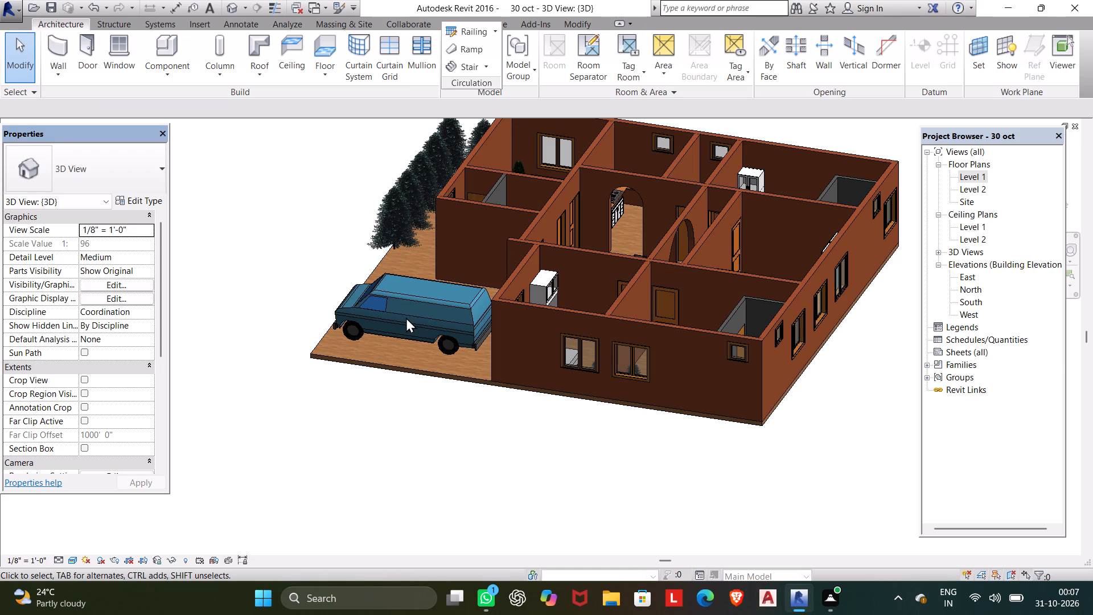
Examine the recoloured walls and the room interiors in 3D from above and around the house, dismissing the overlay window.
middle_drag(461, 340, 676, 466)
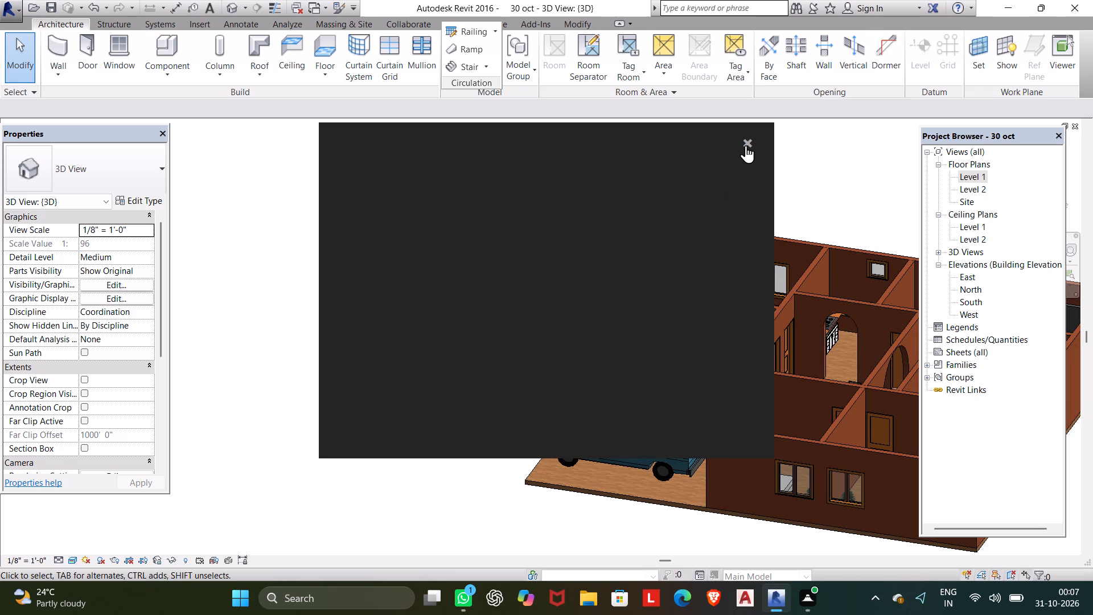
click(745, 147)
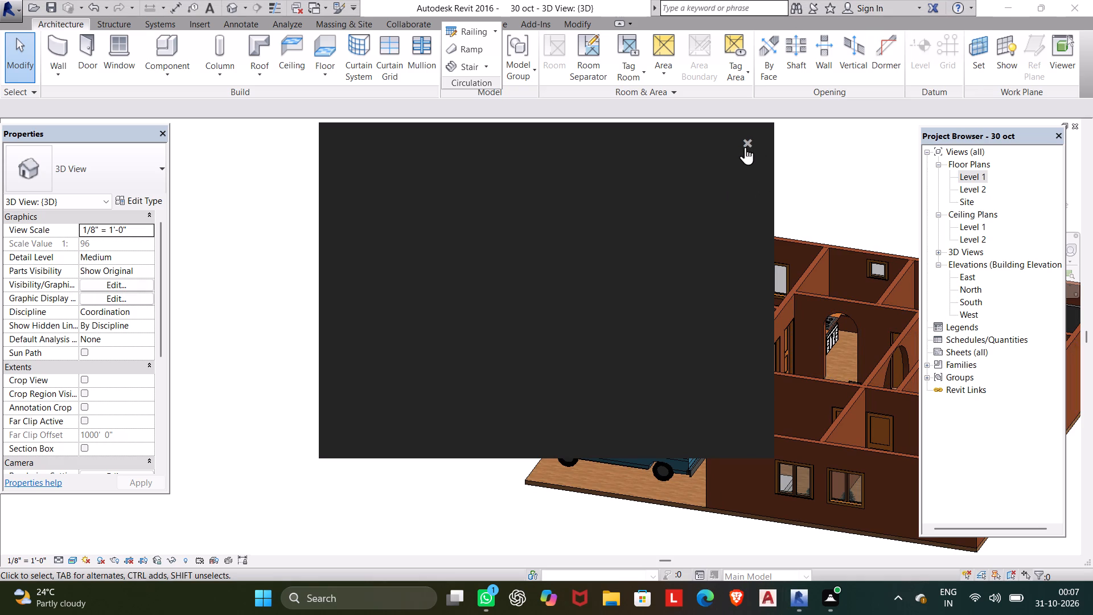
click(746, 147)
middle_click(336, 259)
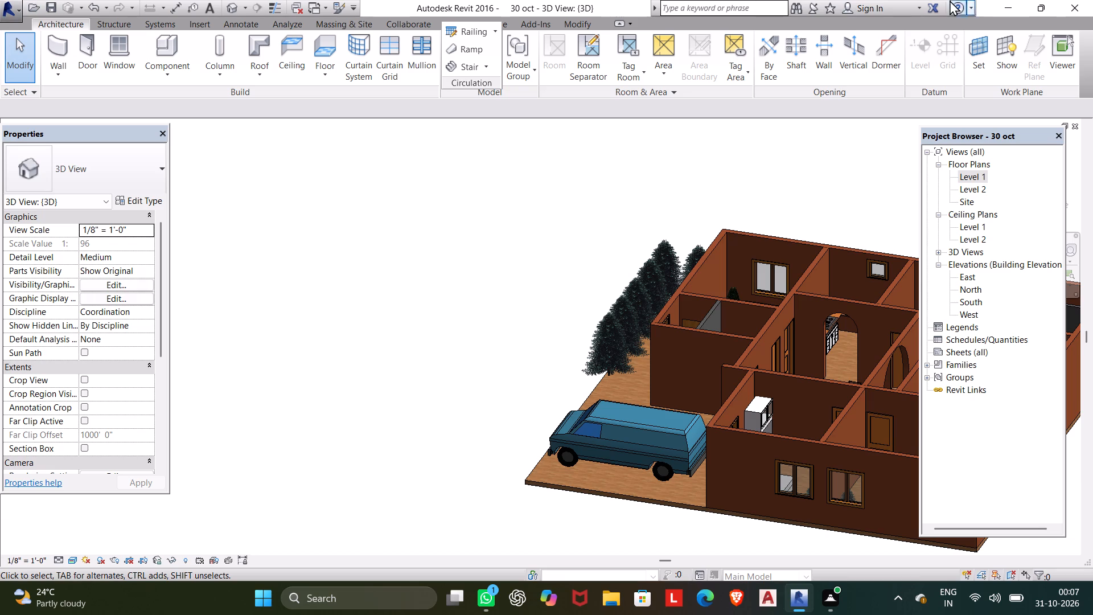
shift+middle_drag(448, 225, 358, 233)
middle_drag(380, 237, 197, 261)
middle_click(276, 224)
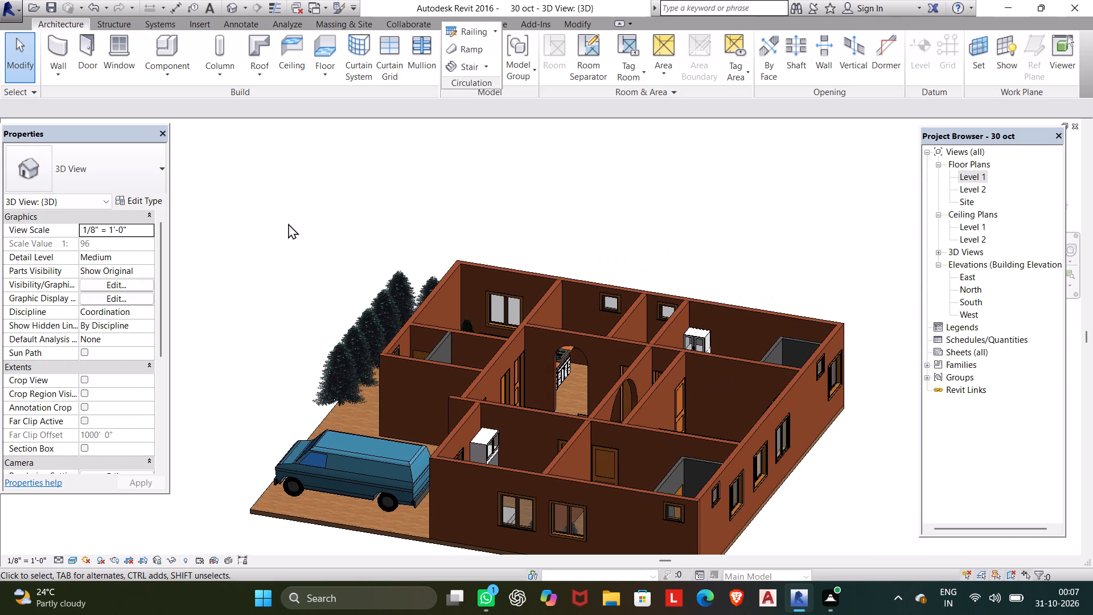
middle_drag(292, 222, 309, 173)
shift+middle_drag(303, 193, 287, 310)
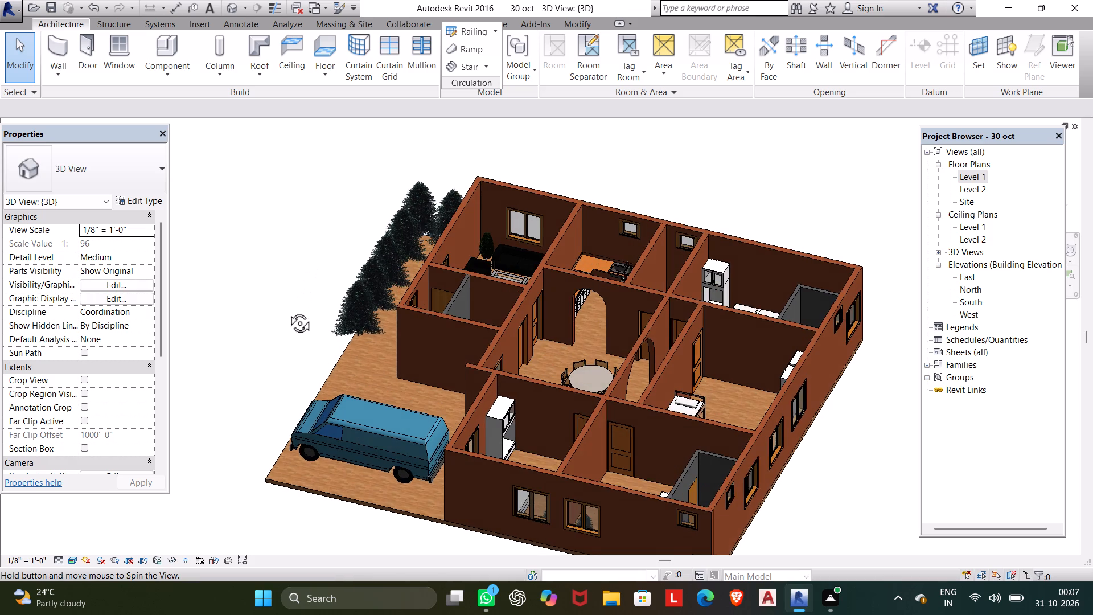
shift+middle_drag(287, 310, 174, 348)
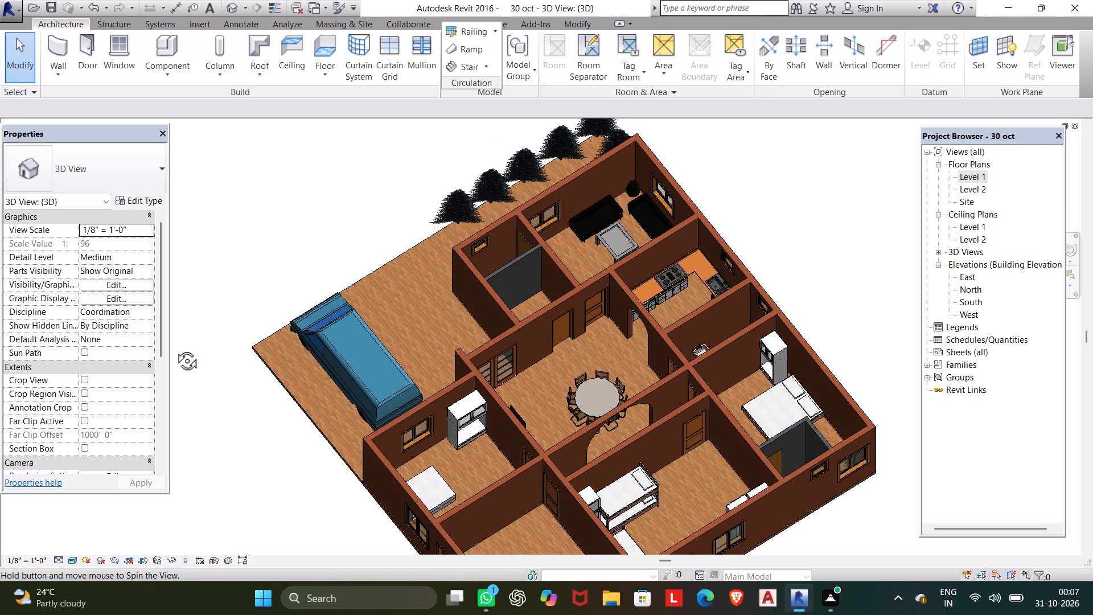
shift+middle_drag(174, 348, 171, 276)
middle_drag(233, 238, 232, 181)
scroll(232, 238, down, 1)
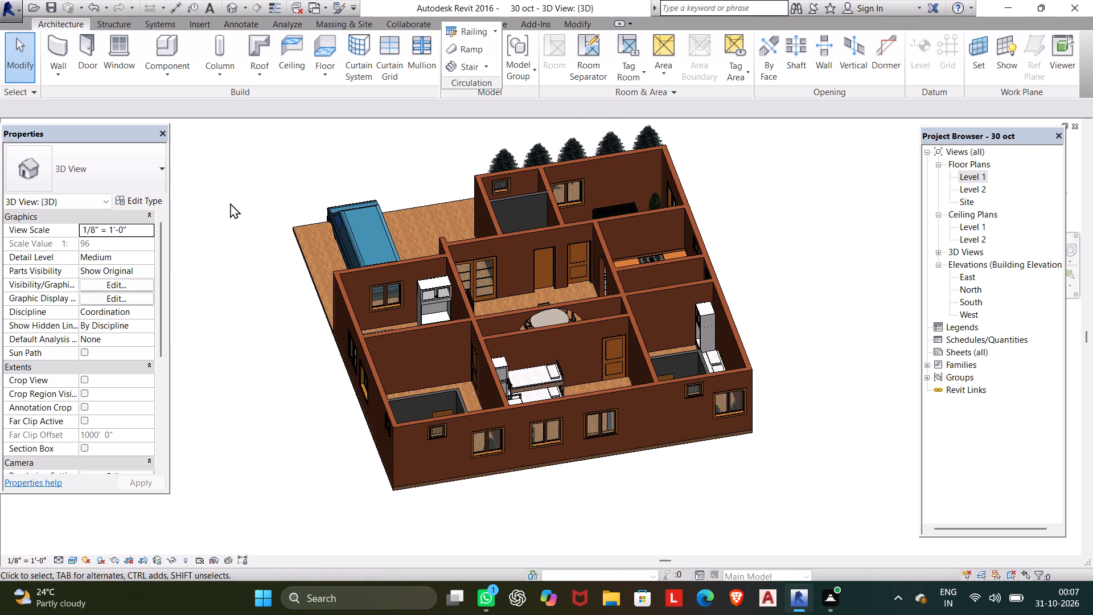
shift+middle_drag(231, 207, 219, 265)
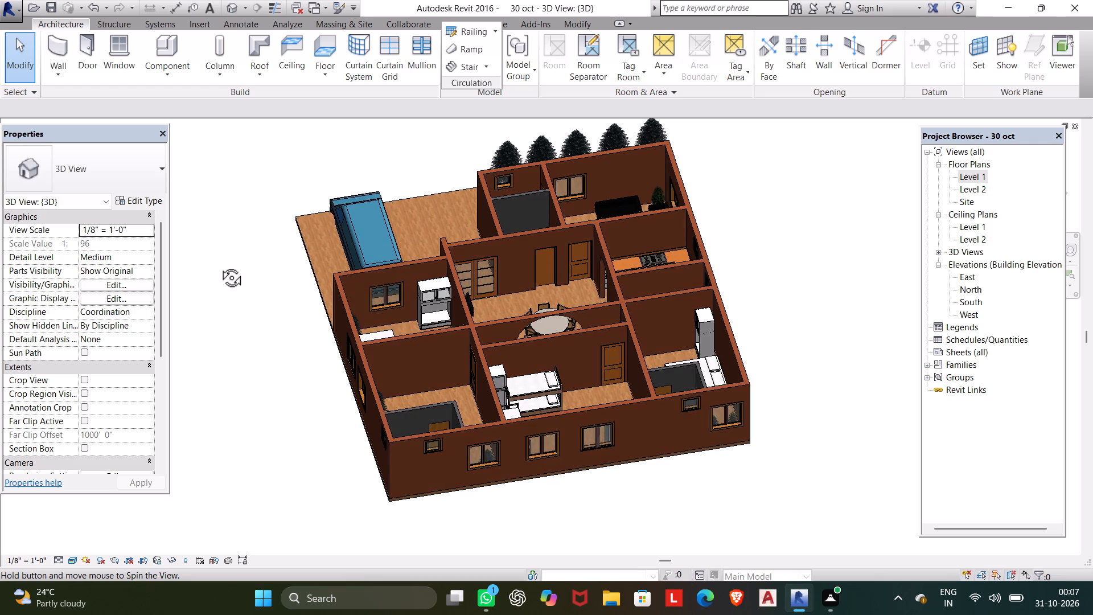
Examine the furnished rooms, the van and the spruce row in the 3D view from above and from lower angles.
shift+middle_drag(219, 265, 175, 338)
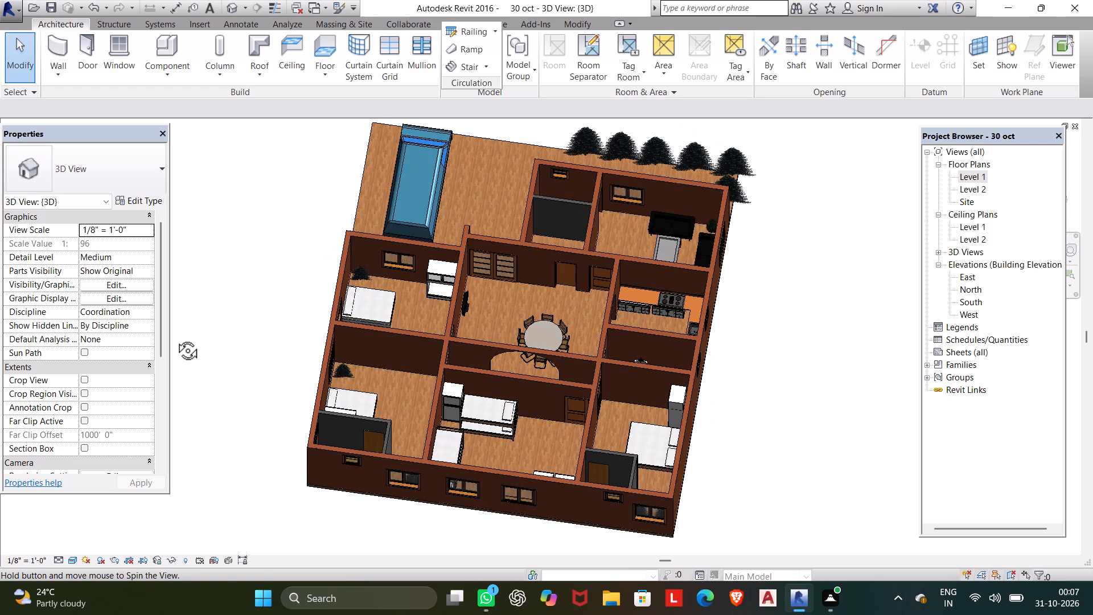
shift+middle_drag(175, 338, 223, 255)
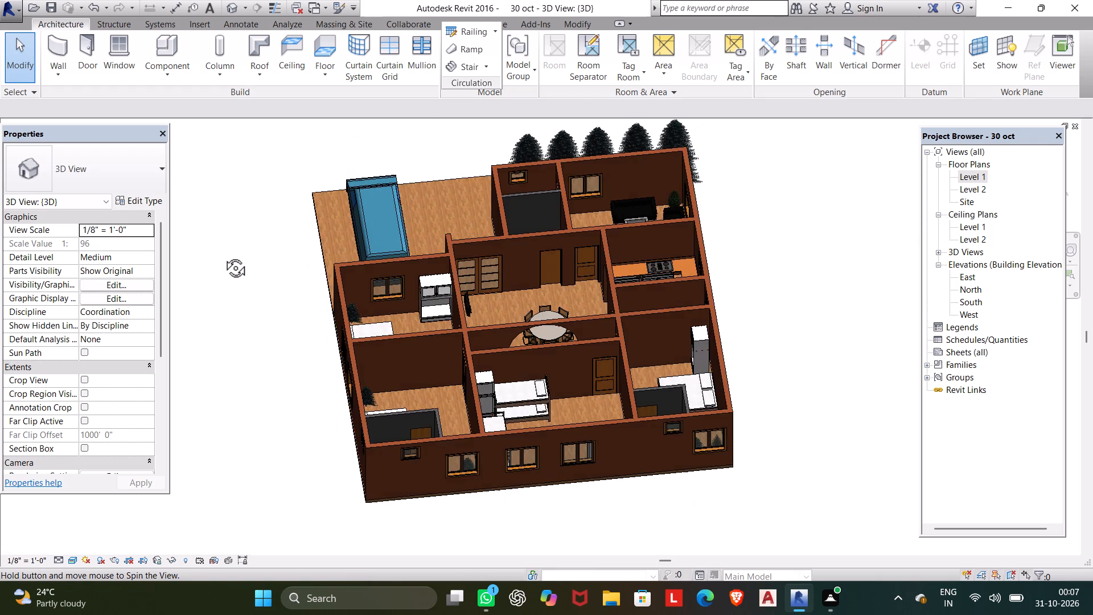
shift+middle_drag(223, 255, 139, 416)
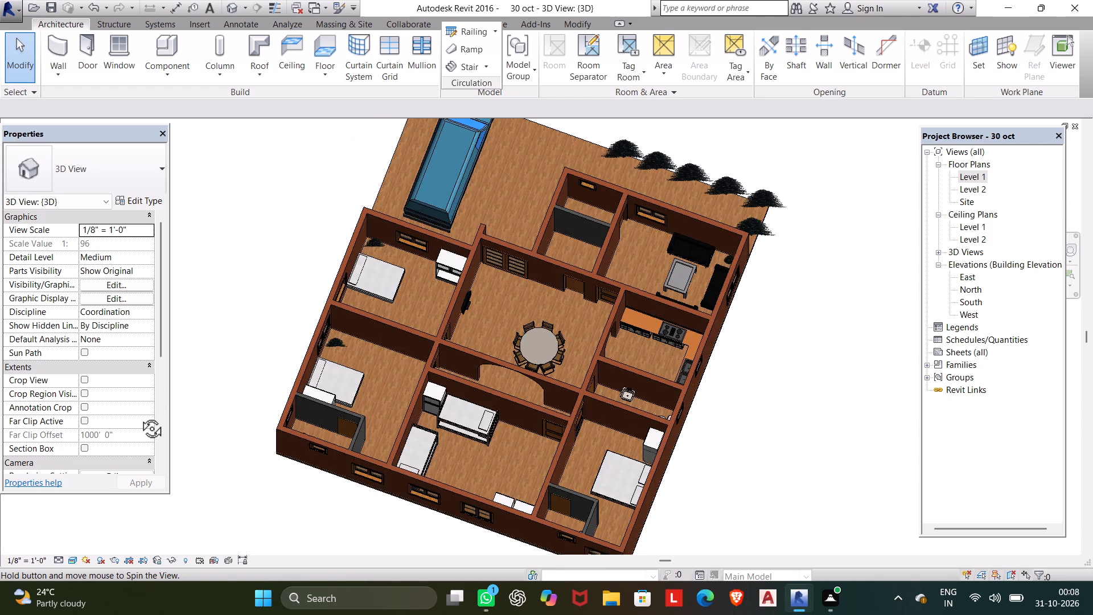
shift+middle_drag(139, 416, 124, 416)
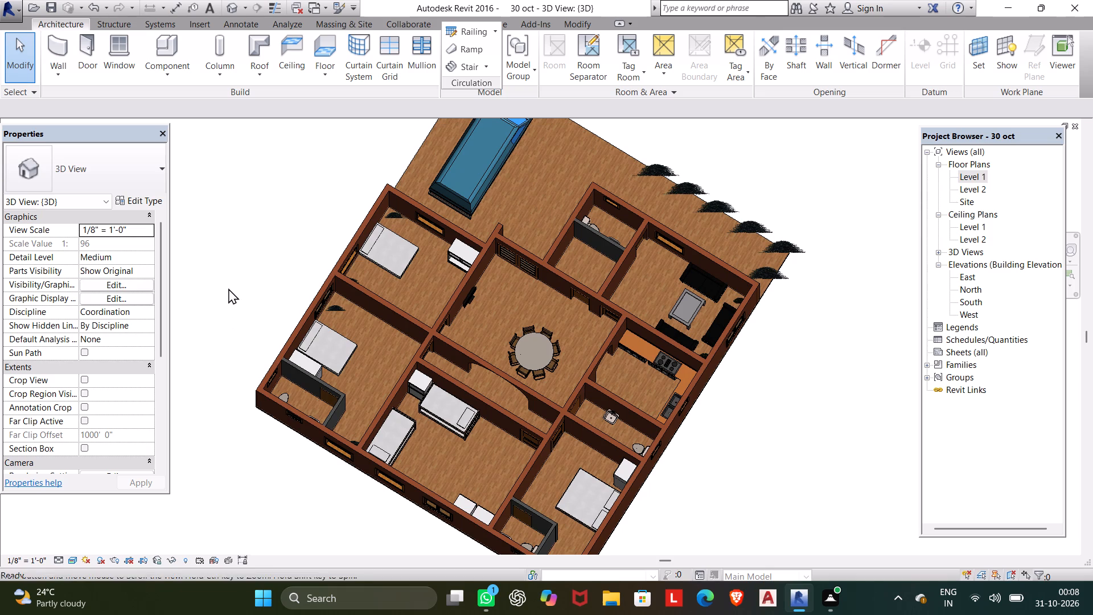
middle_drag(221, 281, 217, 265)
scroll(358, 299, down, 3)
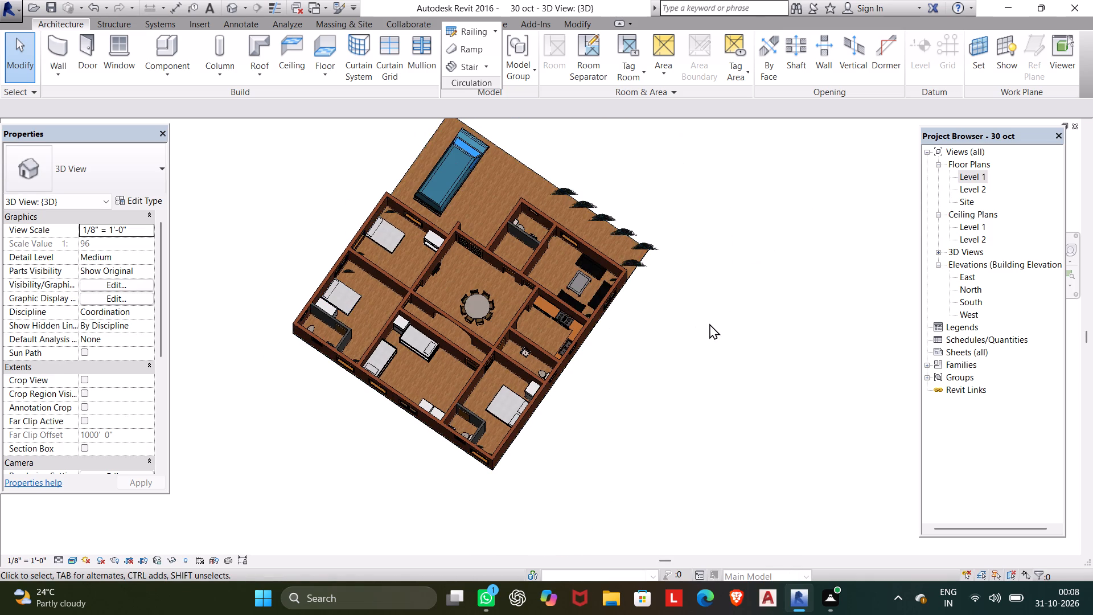
middle_drag(709, 323, 707, 367)
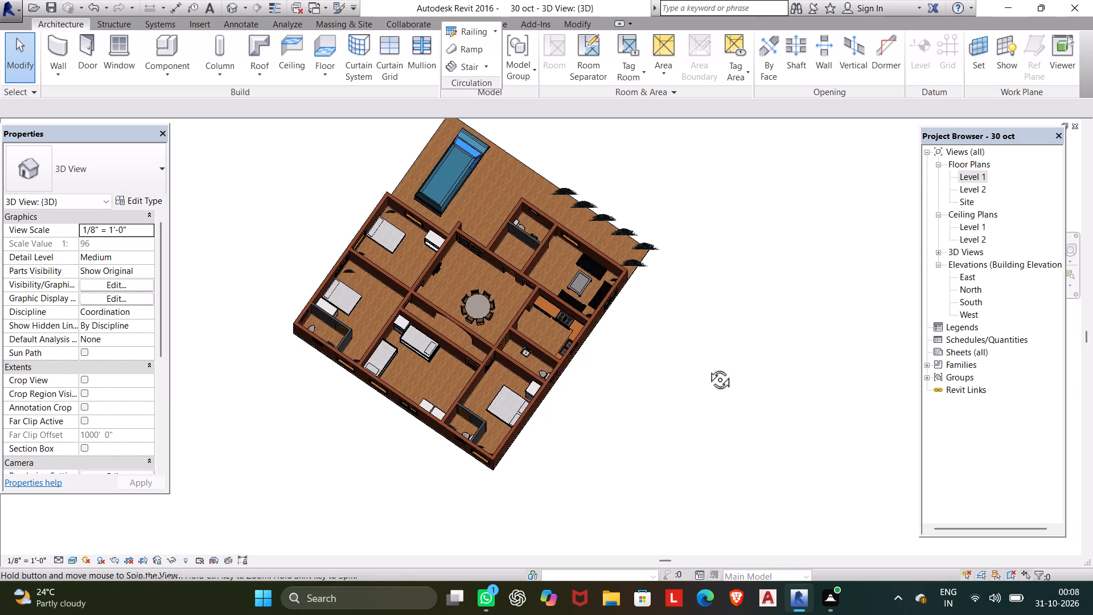
middle_drag(707, 367, 742, 257)
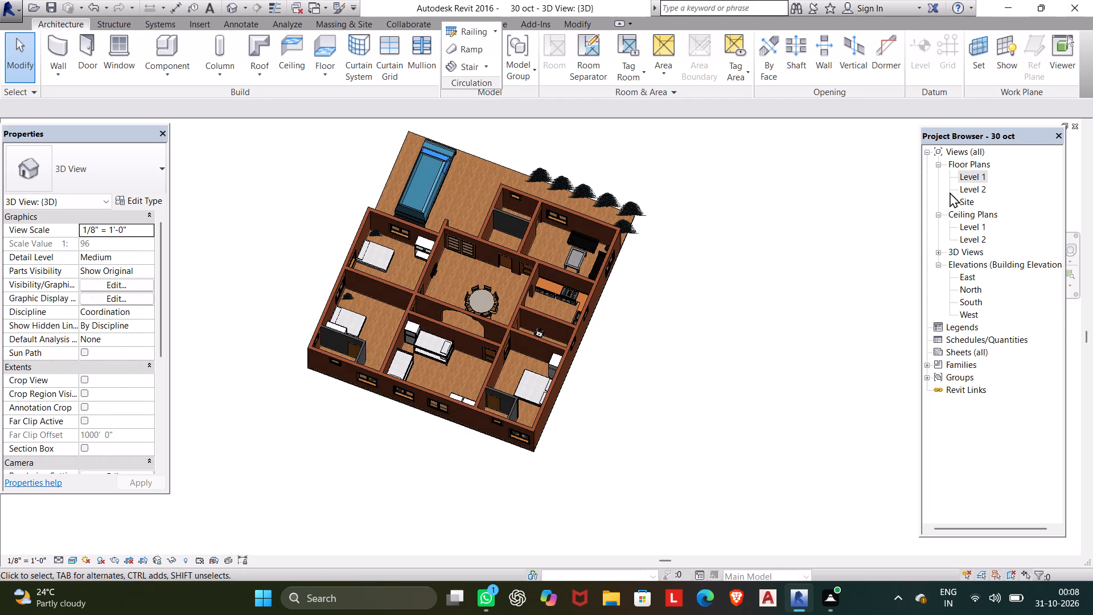
Return to the Level 1 floor plan and save the project.
double_click(966, 178)
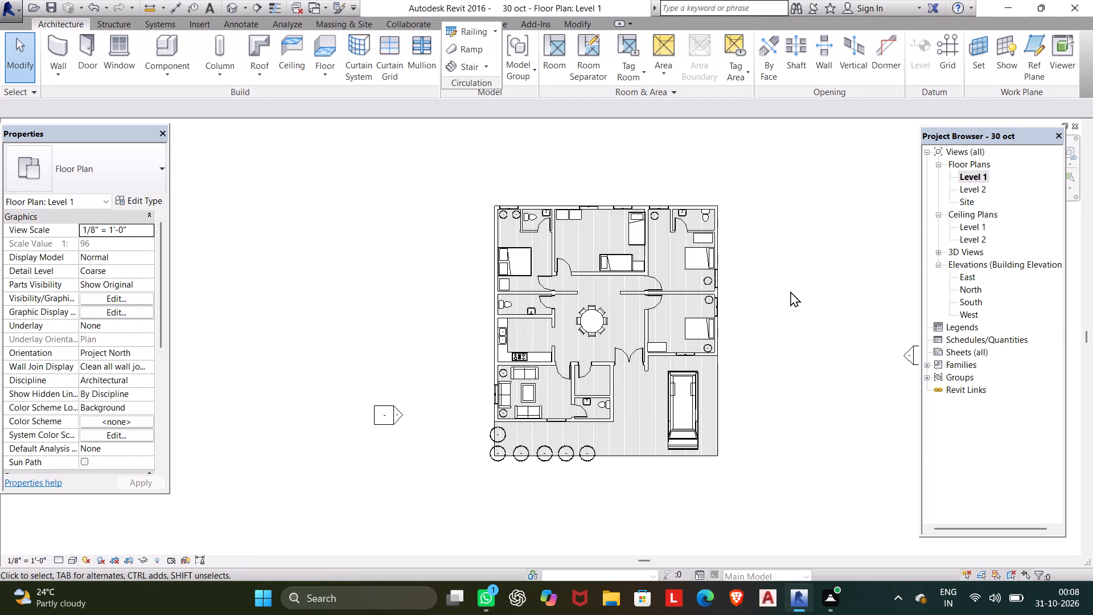
key(ctrl+s)
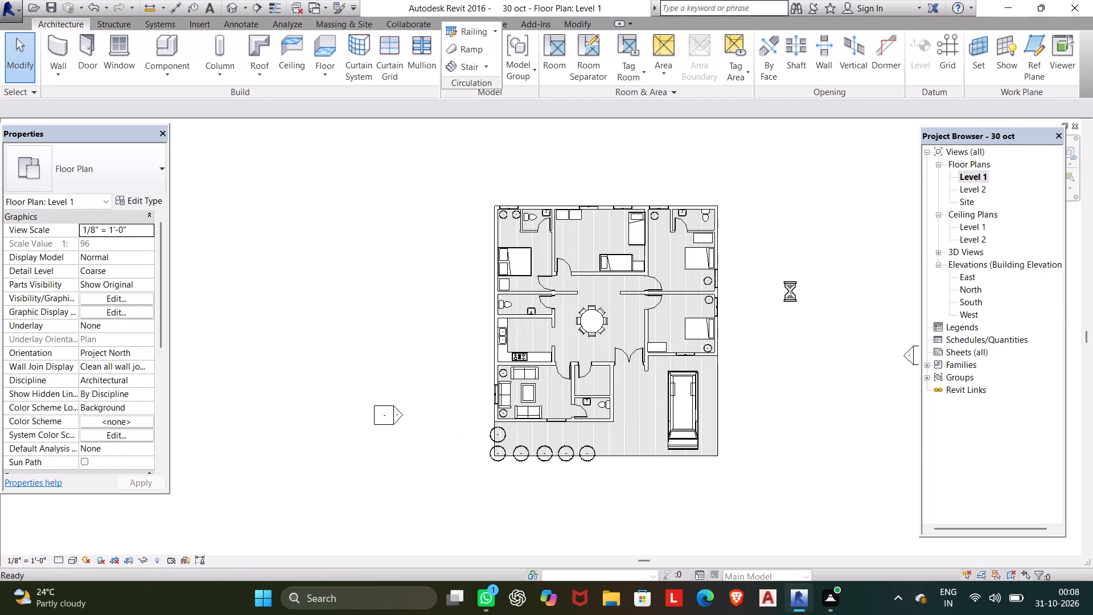
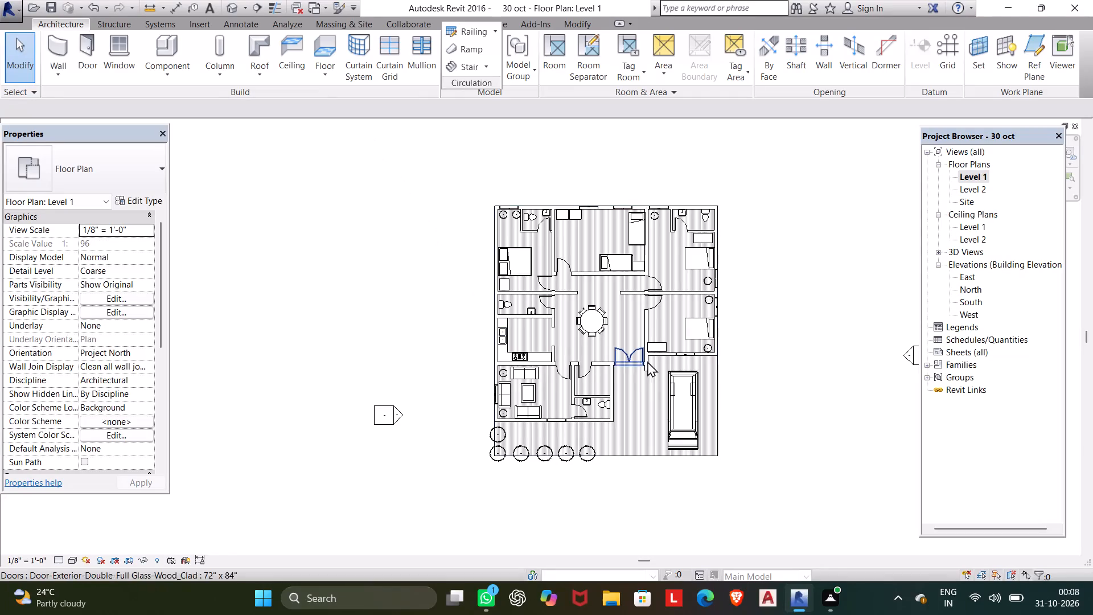
Delete the delivery van from the parking area beside the double entrance door.
click(670, 390)
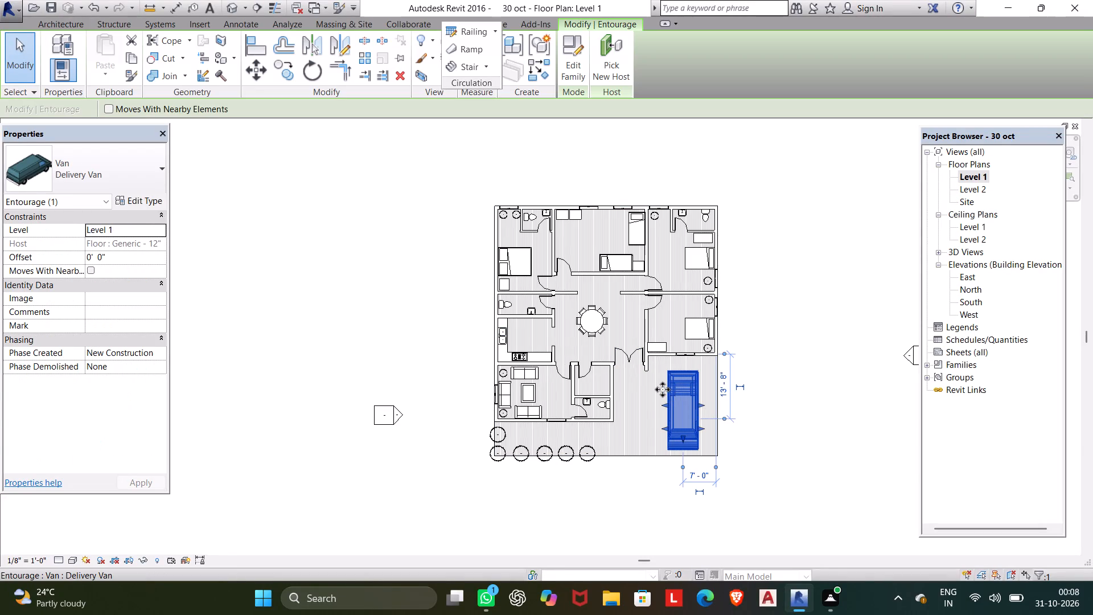
key(Delete)
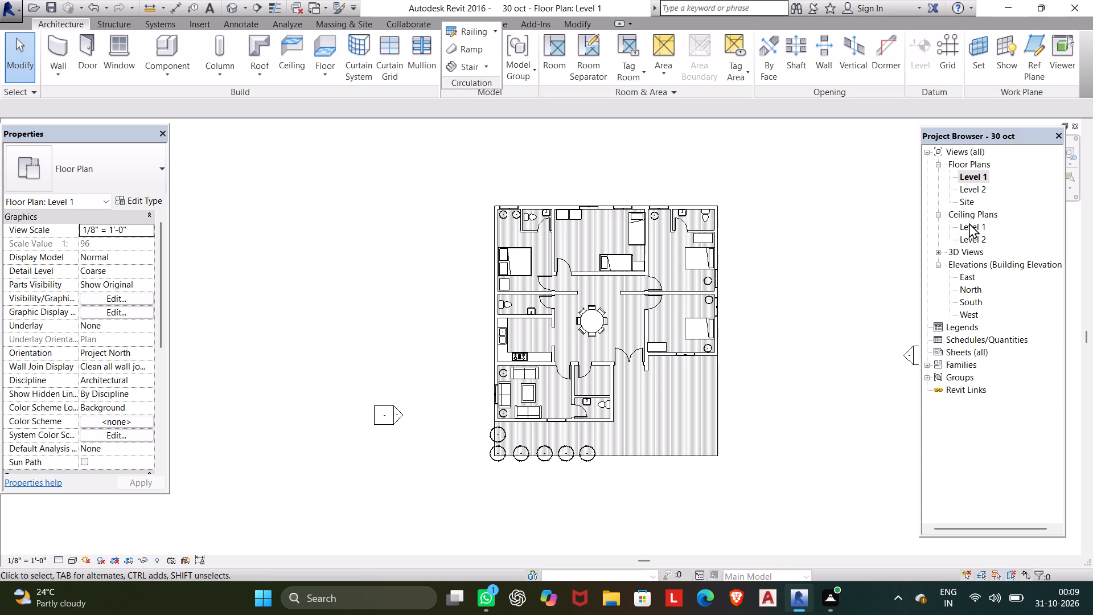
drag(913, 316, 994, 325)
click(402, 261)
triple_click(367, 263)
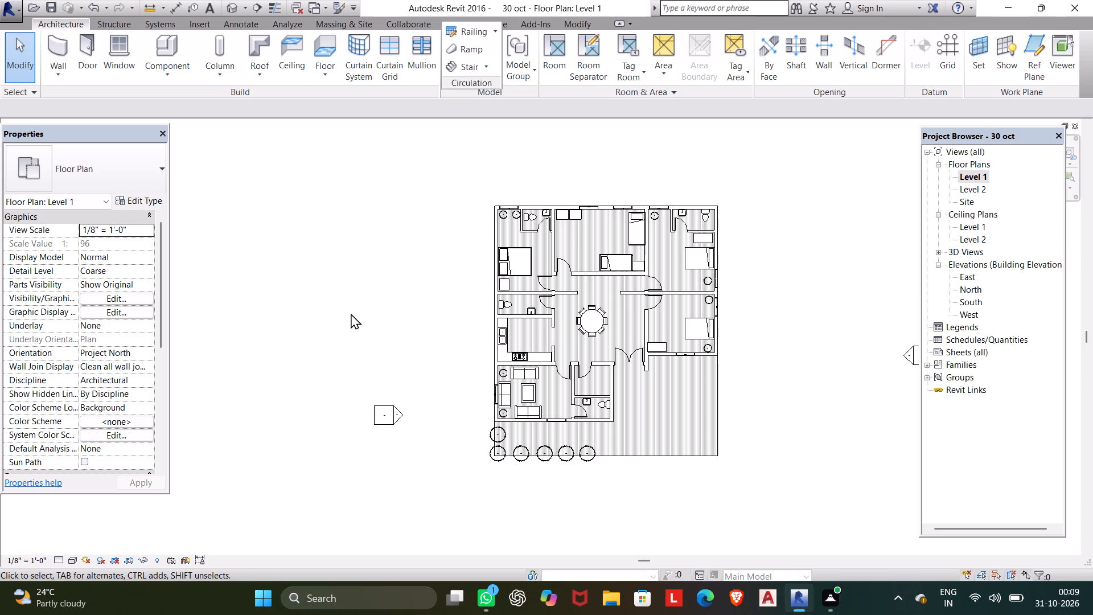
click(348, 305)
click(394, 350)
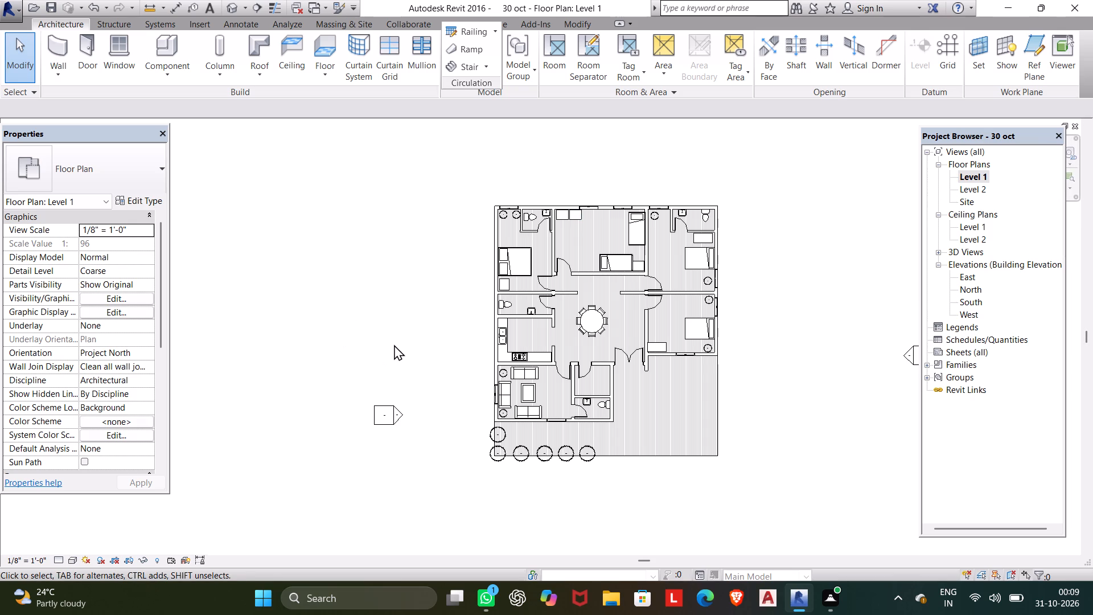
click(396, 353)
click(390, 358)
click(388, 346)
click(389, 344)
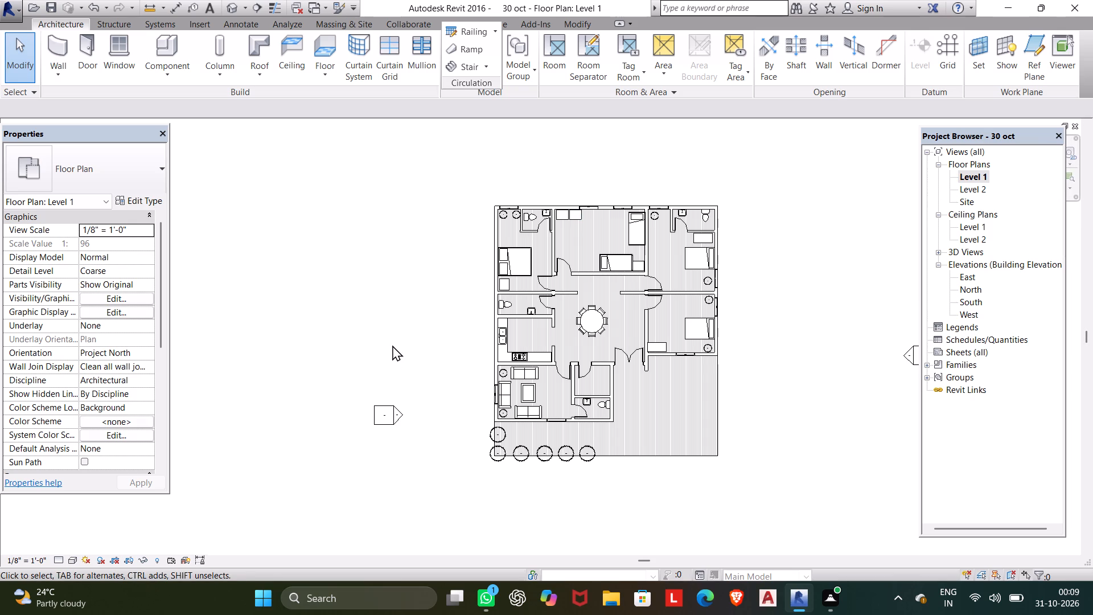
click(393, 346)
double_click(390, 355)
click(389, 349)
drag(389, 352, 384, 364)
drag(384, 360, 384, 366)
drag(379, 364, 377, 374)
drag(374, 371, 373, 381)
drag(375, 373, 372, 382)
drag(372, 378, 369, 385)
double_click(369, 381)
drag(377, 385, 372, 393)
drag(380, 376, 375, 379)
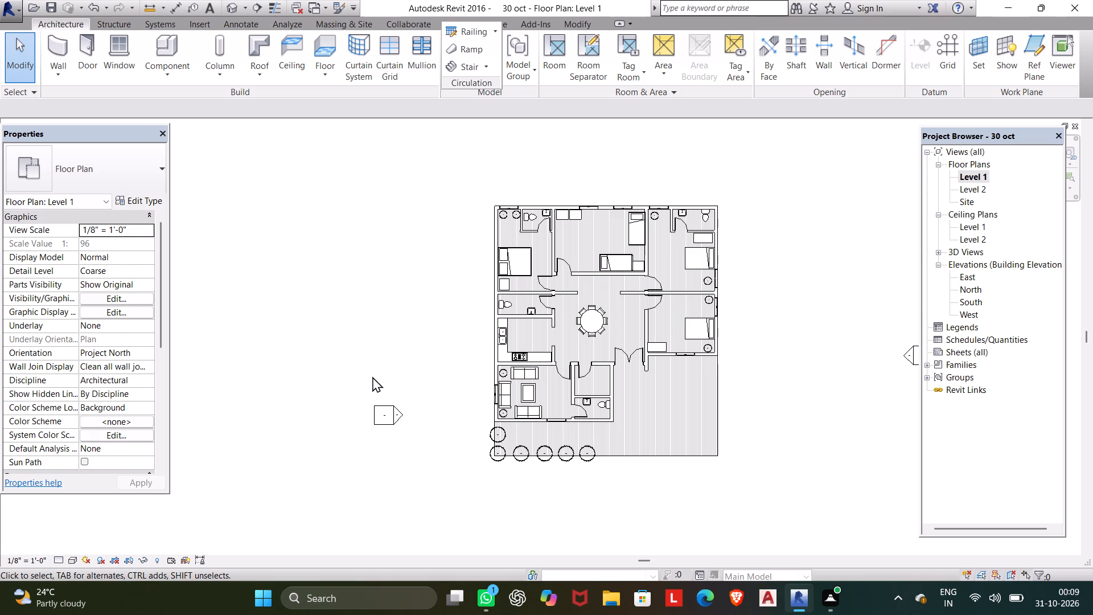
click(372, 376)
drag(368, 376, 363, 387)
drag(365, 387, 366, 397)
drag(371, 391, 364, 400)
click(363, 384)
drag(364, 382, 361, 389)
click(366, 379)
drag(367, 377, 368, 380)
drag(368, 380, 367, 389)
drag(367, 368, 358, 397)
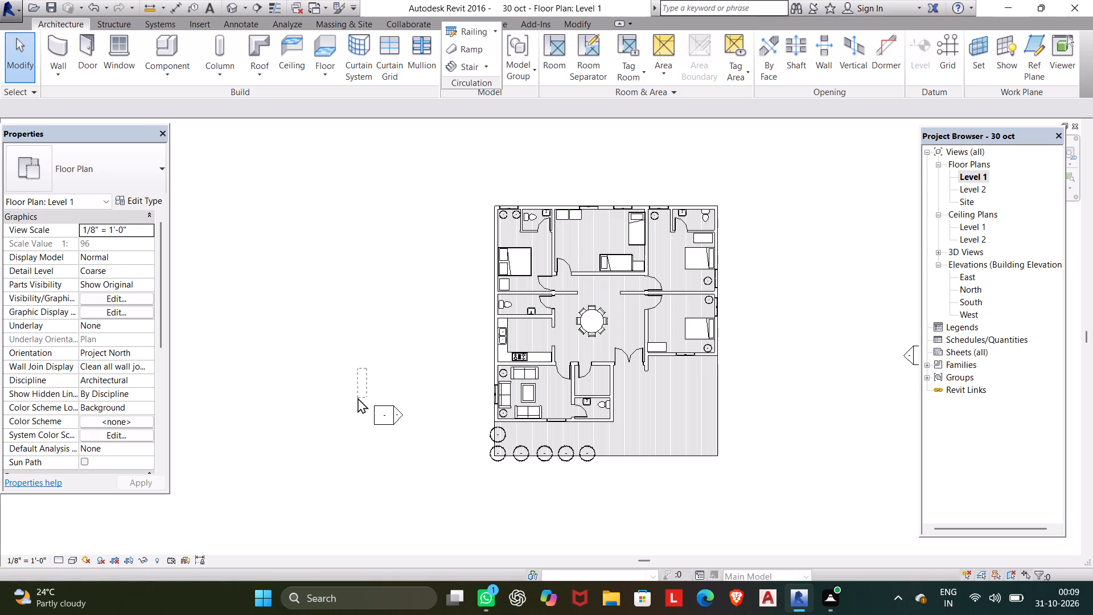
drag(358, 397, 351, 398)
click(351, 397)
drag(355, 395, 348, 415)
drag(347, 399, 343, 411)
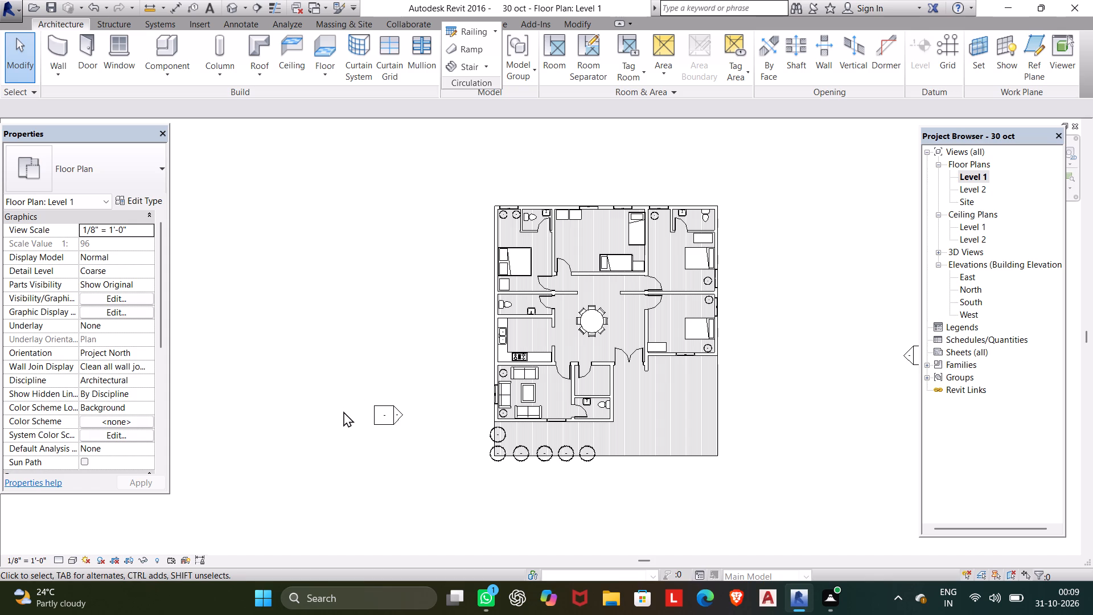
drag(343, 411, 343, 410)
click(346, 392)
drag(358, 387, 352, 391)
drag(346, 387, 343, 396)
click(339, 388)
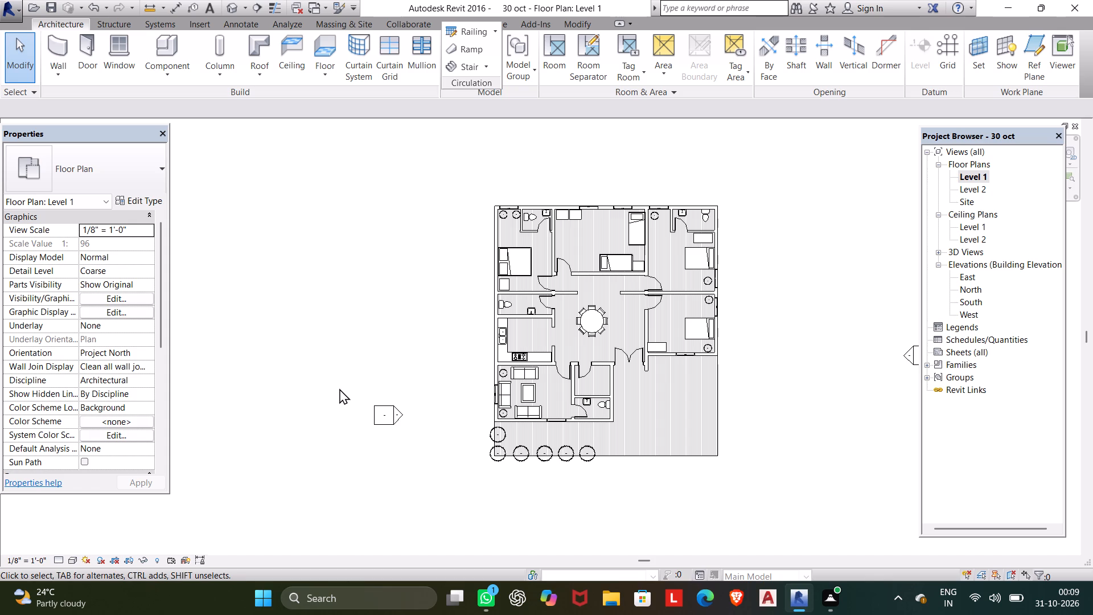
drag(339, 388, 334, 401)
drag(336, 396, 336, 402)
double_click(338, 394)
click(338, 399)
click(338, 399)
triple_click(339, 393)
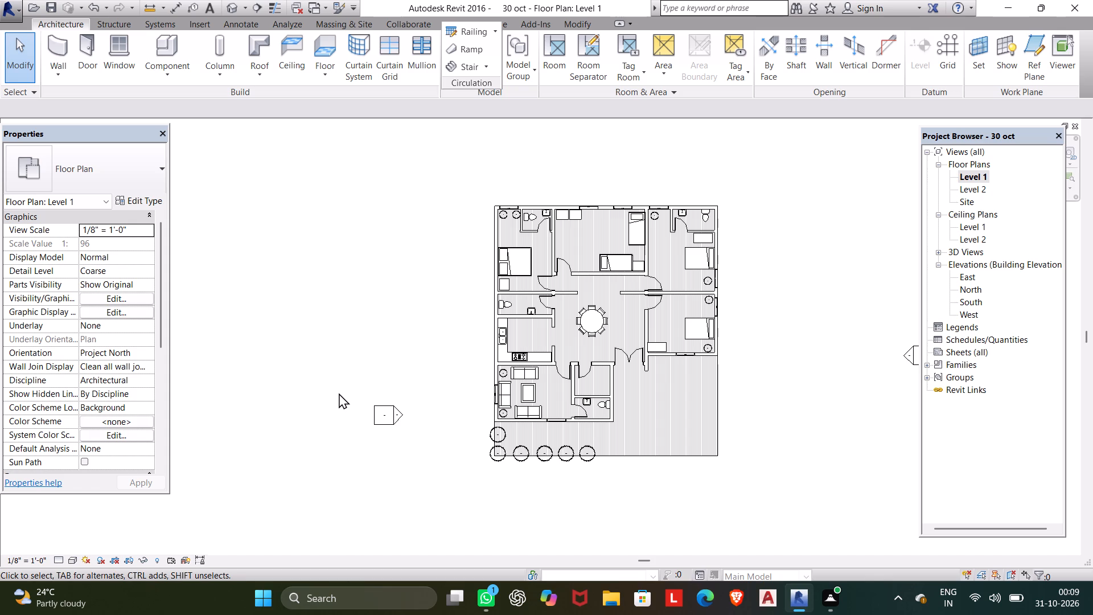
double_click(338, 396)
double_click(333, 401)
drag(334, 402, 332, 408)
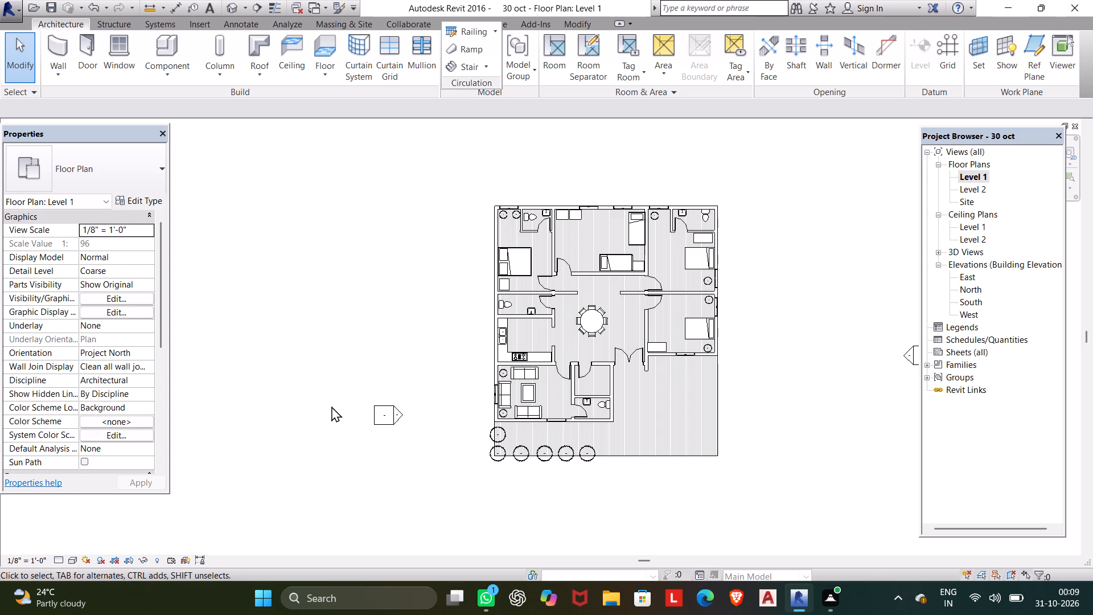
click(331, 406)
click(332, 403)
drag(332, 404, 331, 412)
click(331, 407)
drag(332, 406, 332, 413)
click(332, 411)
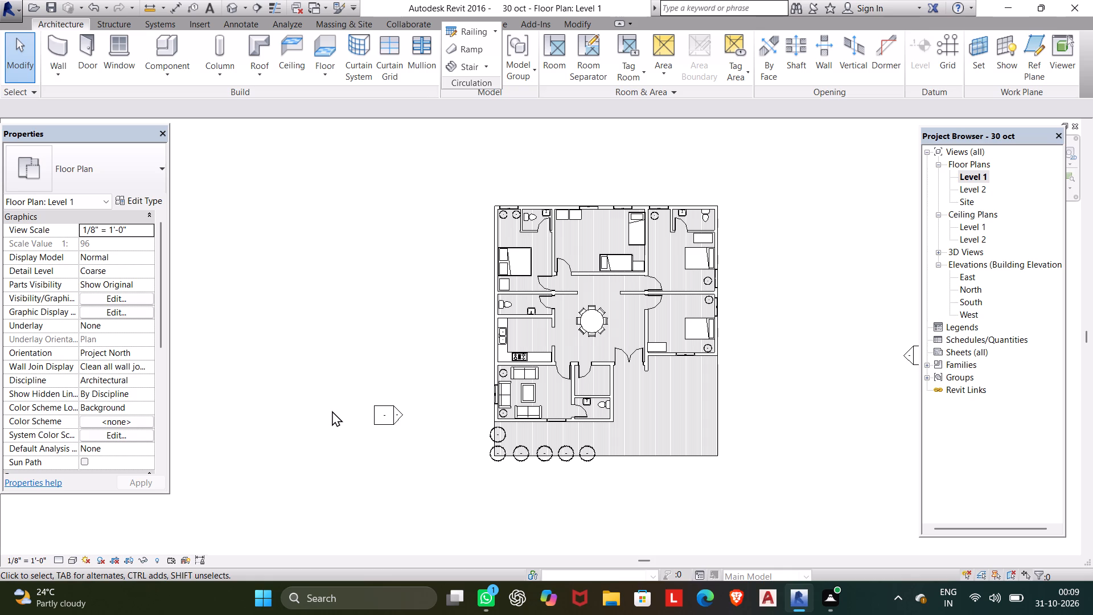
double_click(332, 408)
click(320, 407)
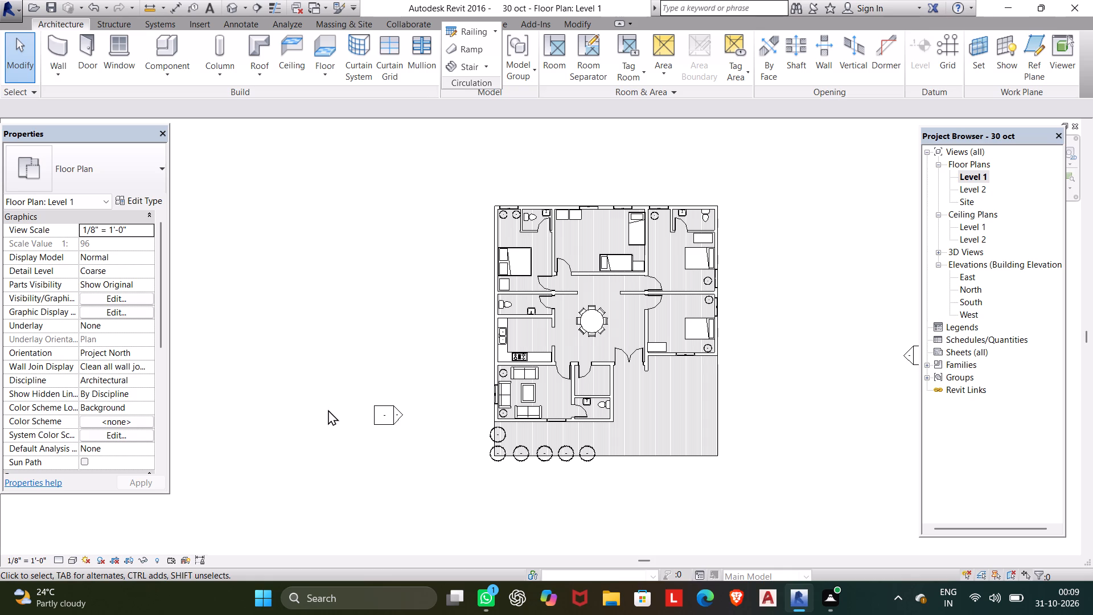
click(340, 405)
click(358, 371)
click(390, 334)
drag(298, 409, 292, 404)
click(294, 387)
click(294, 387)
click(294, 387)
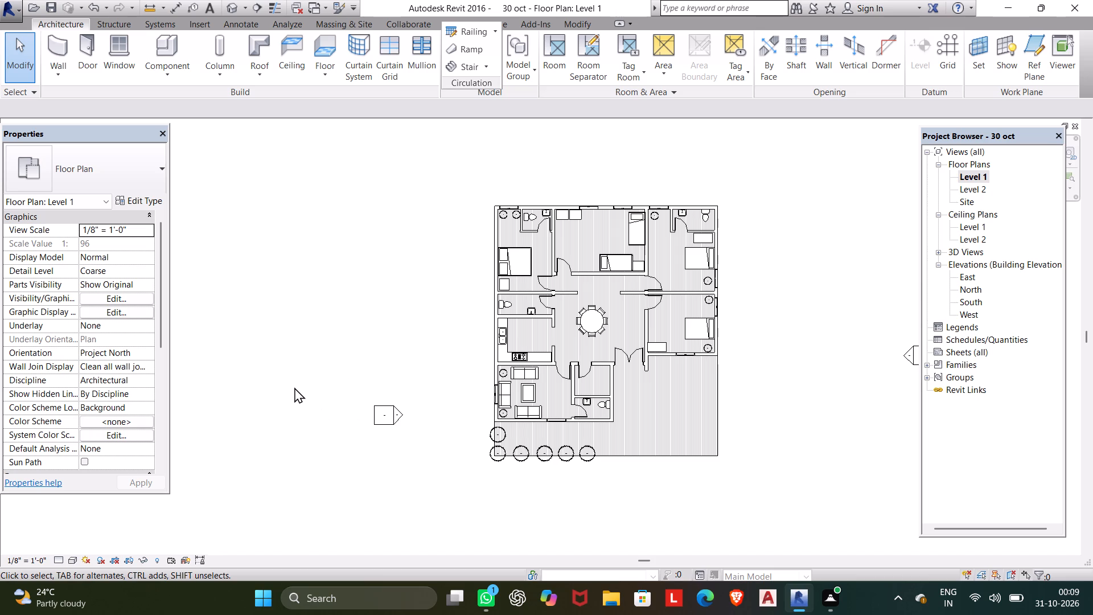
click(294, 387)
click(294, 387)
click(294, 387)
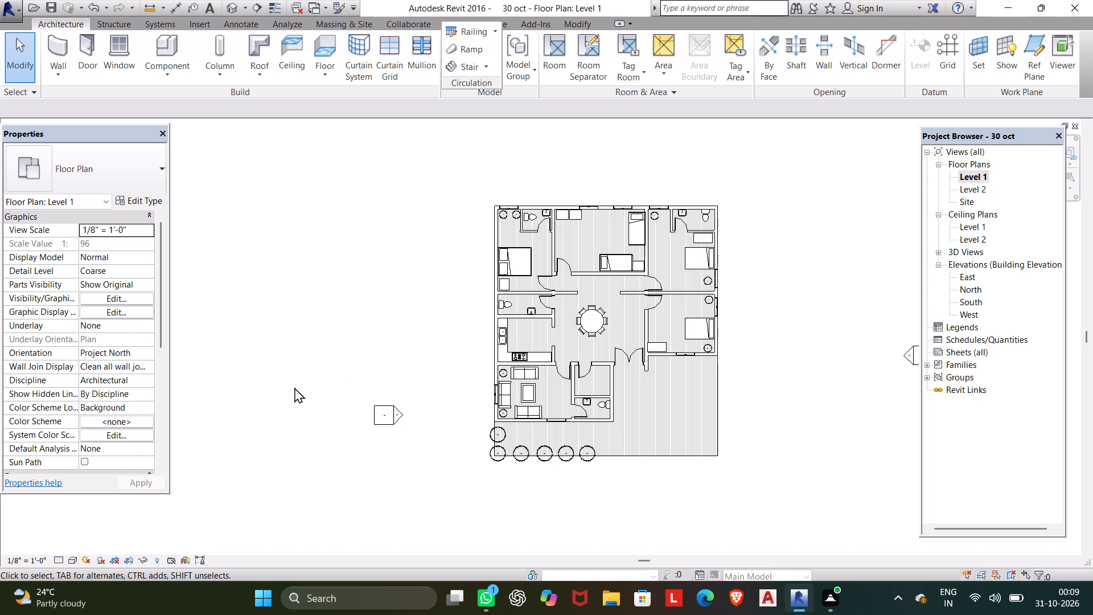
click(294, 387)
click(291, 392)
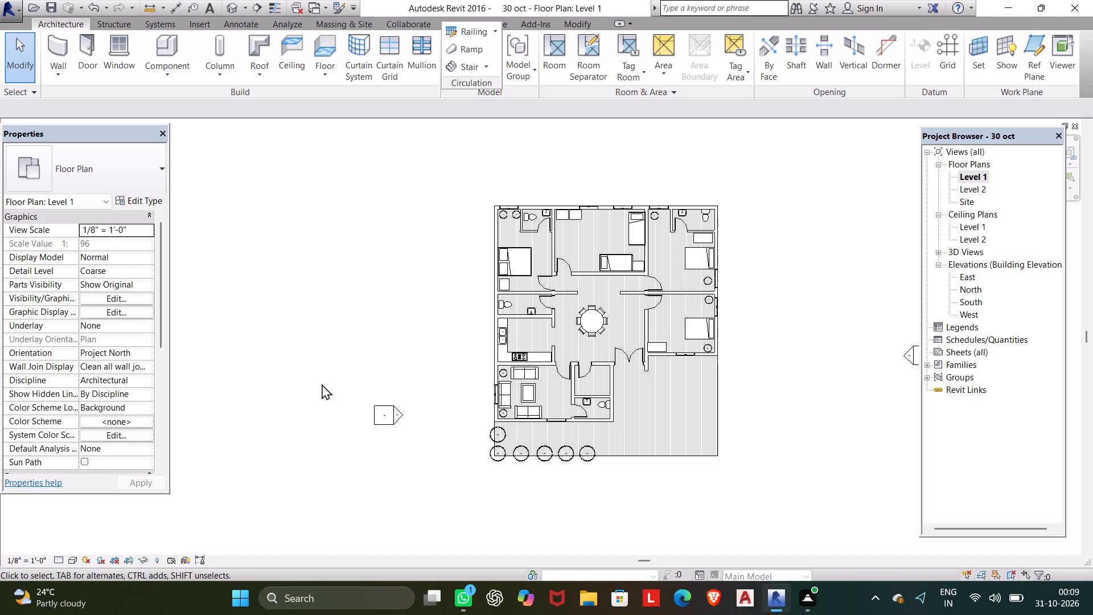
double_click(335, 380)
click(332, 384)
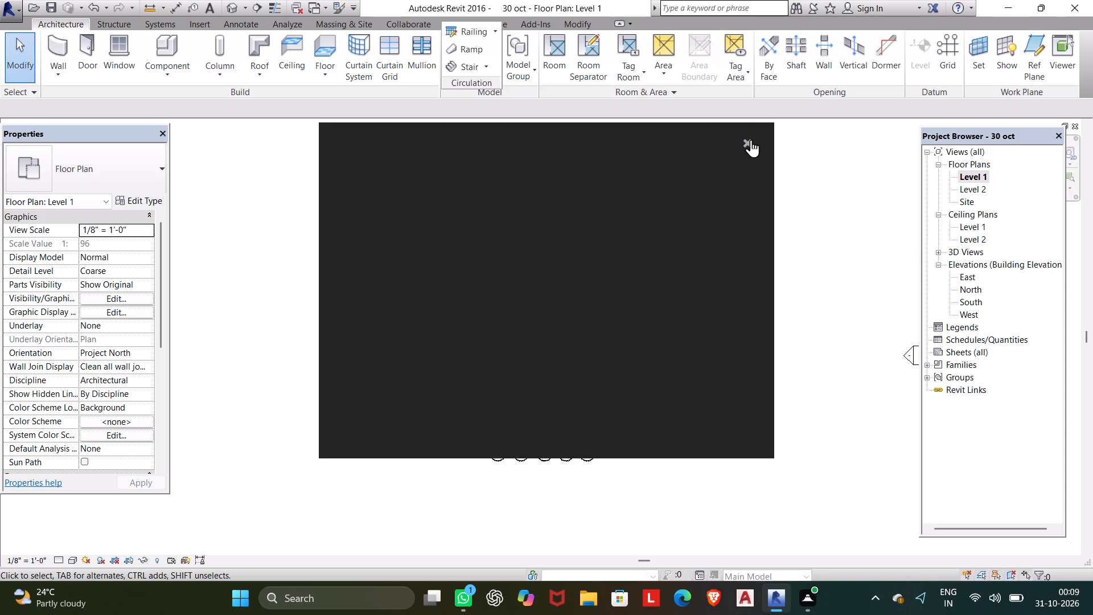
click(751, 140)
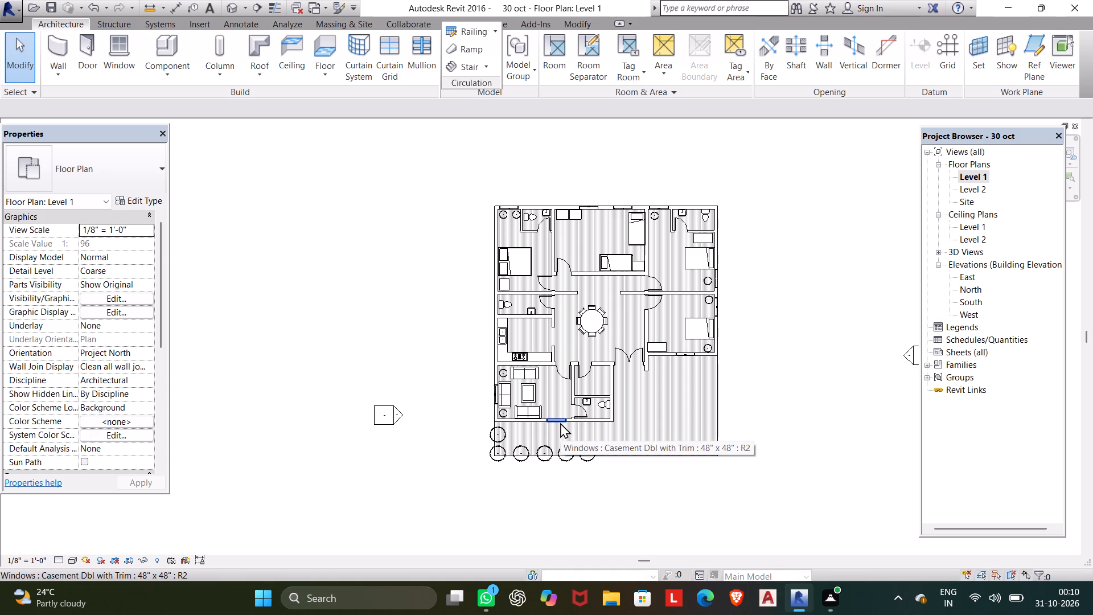
Nudge the 48" x 48" casement window in the living room's south wall westward, toward the sofa.
scroll(559, 423, up, 5)
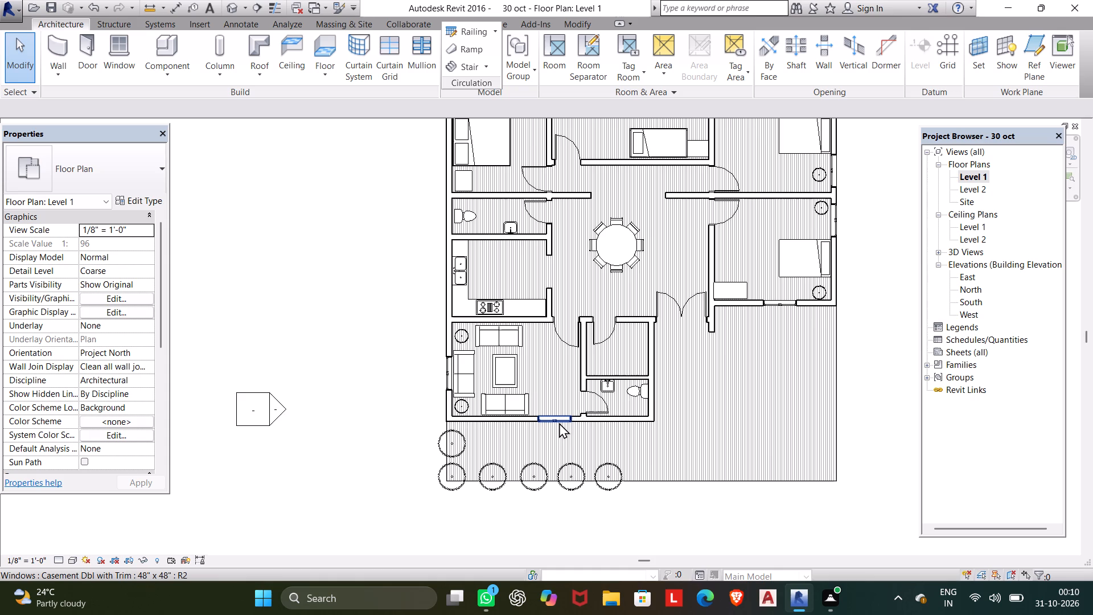
scroll(559, 423, up, 4)
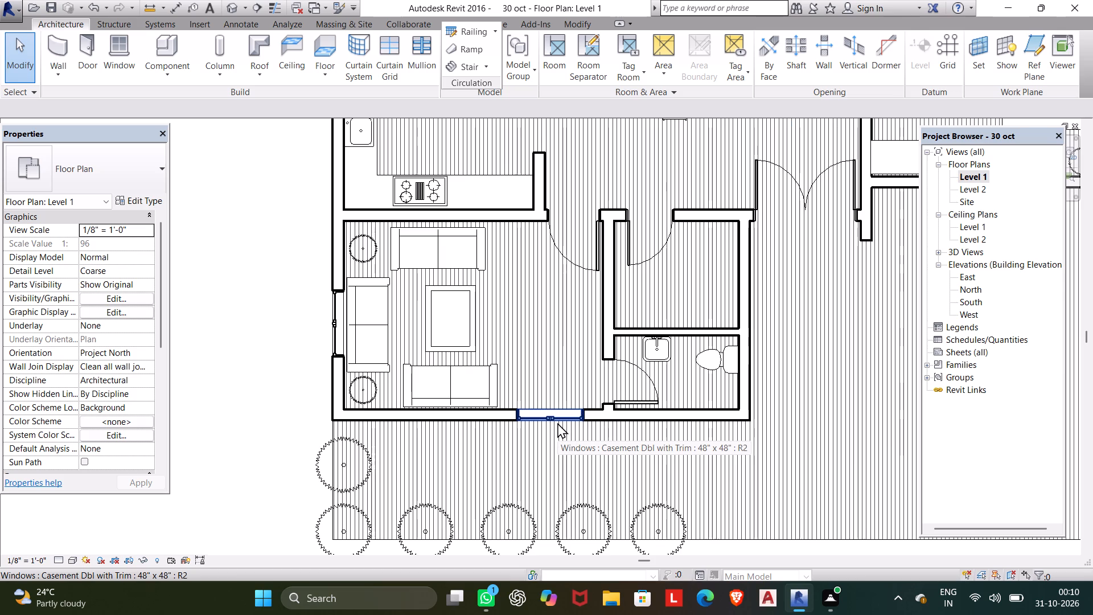
click(557, 420)
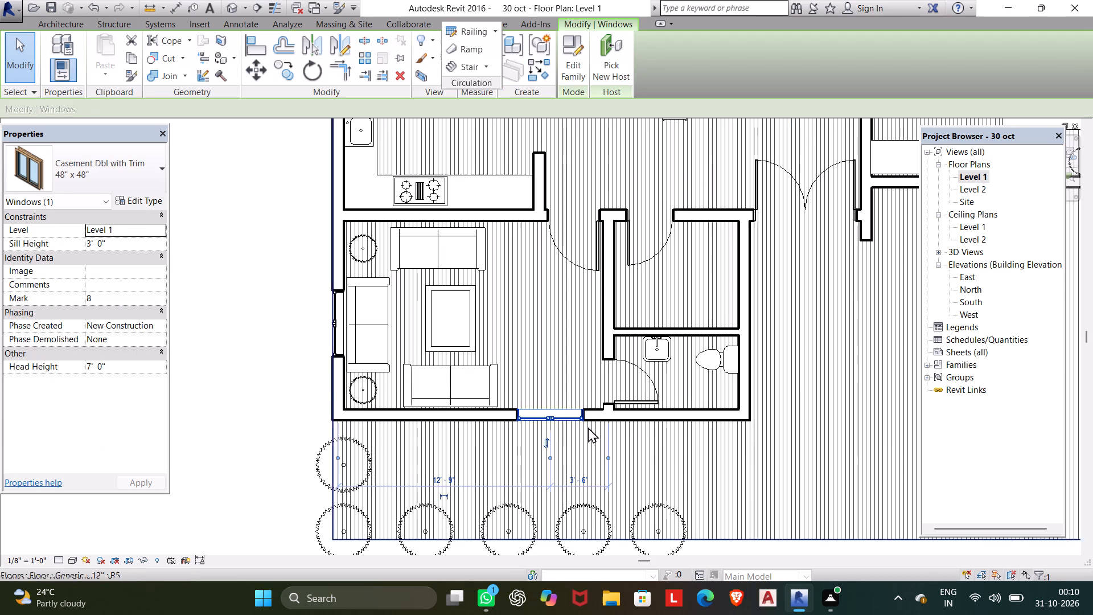
key(Left)
key(Left)
key(Left)
key(Left)
key(Left)
key(Left)
key(Left)
key(Left)
key(Left)
key(Left)
key(Left)
key(Left)
key(Left)
key(Left)
key(Left)
key(Left)
key(Left)
key(Left)
key(Left)
key(Left)
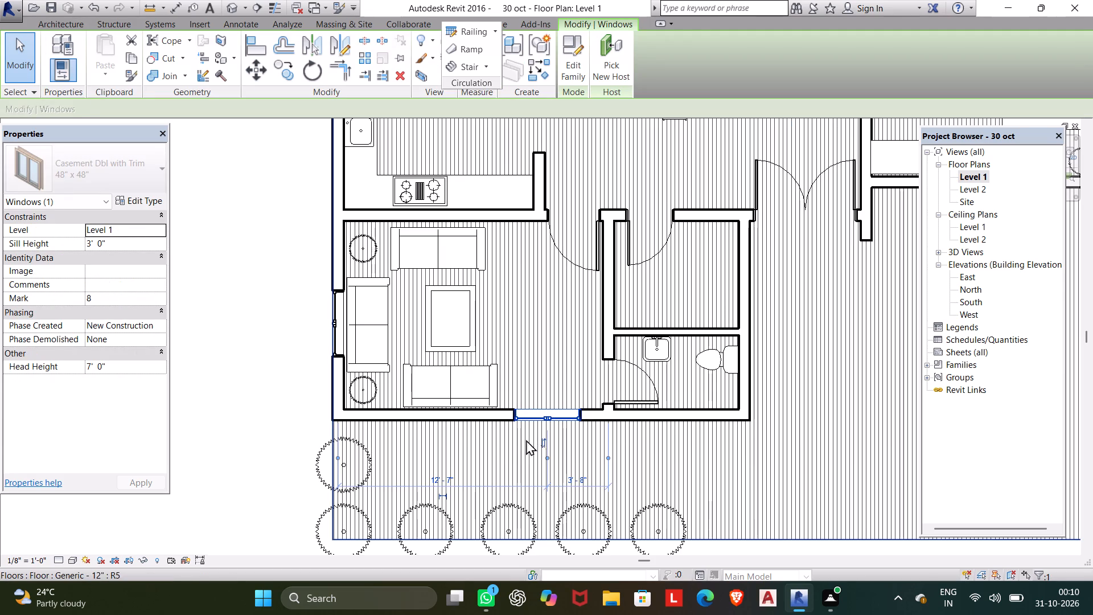
key(Left)
key(Left)
key(Left)
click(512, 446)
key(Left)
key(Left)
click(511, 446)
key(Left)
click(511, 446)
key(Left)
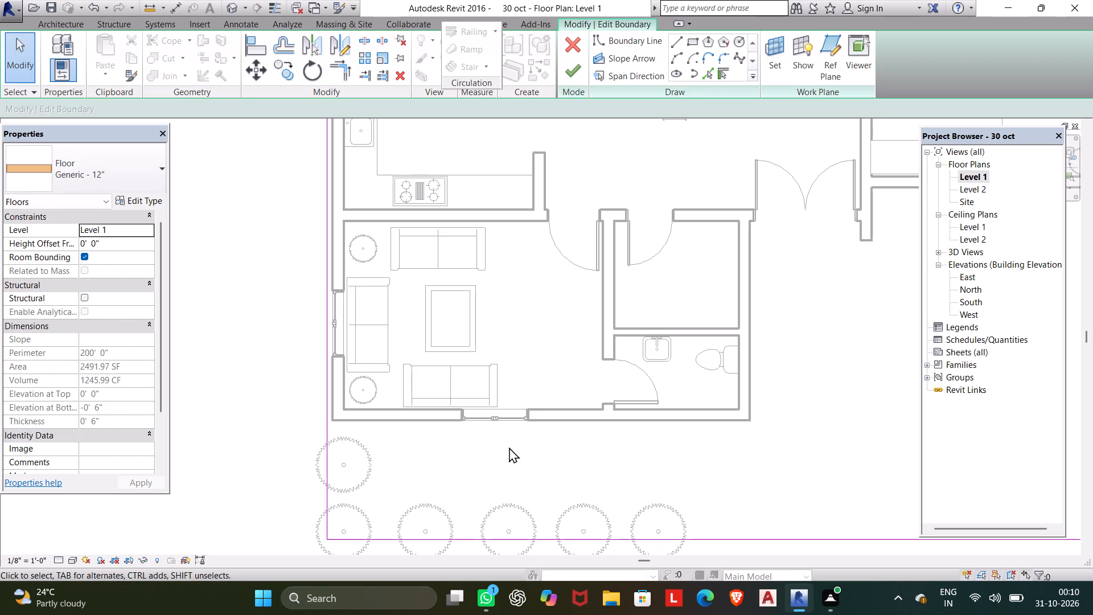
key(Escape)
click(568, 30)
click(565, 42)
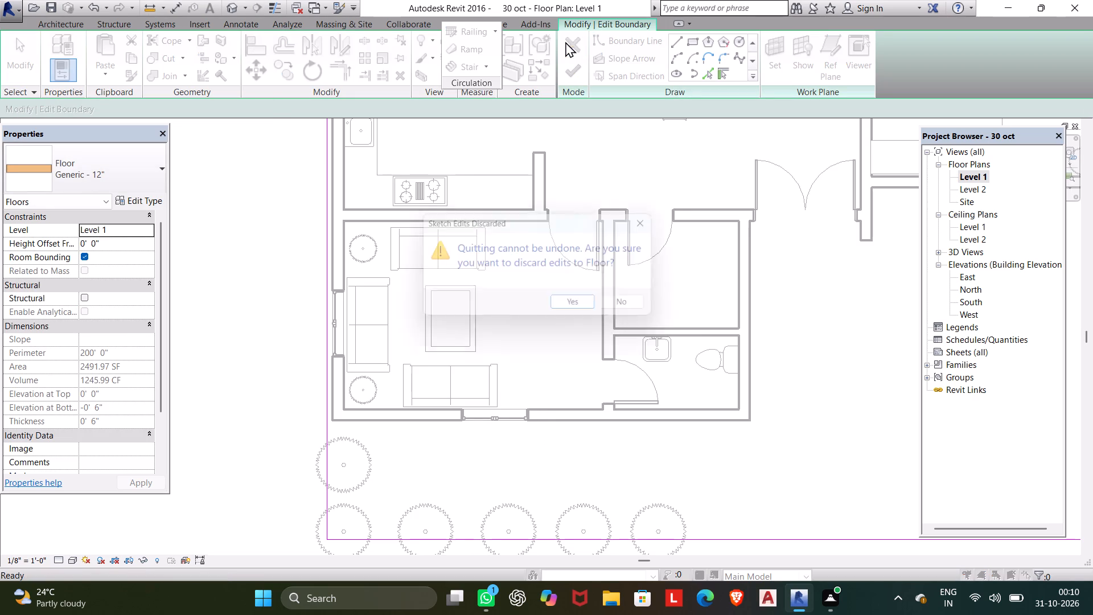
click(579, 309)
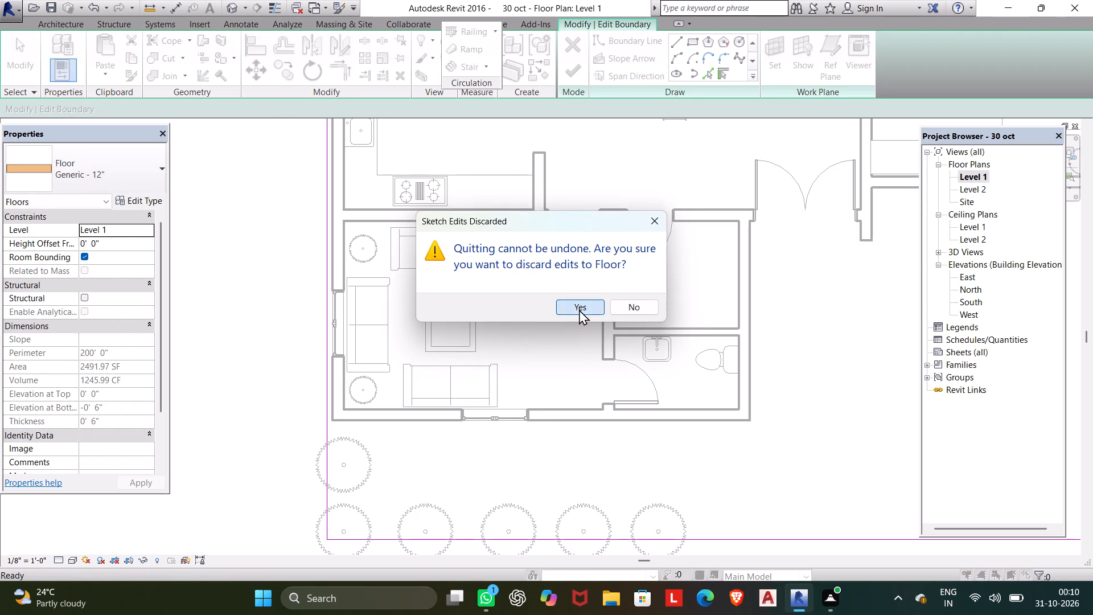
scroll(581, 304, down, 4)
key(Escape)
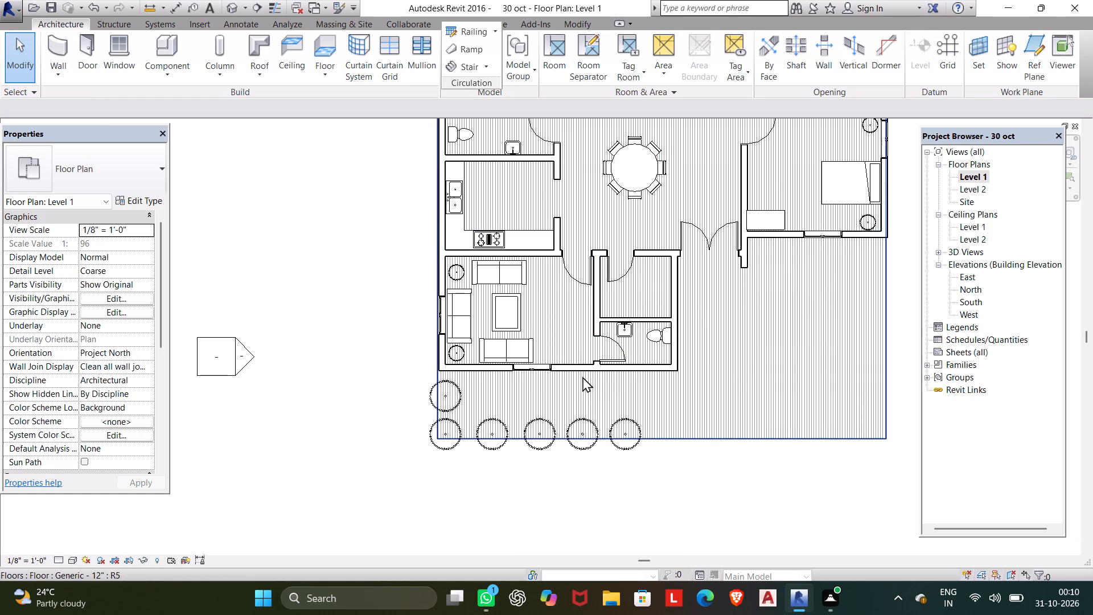
Shift the 48" x 48" casement window in the living room's south wall westward until it is centred behind the south sofa.
scroll(552, 363, up, 9)
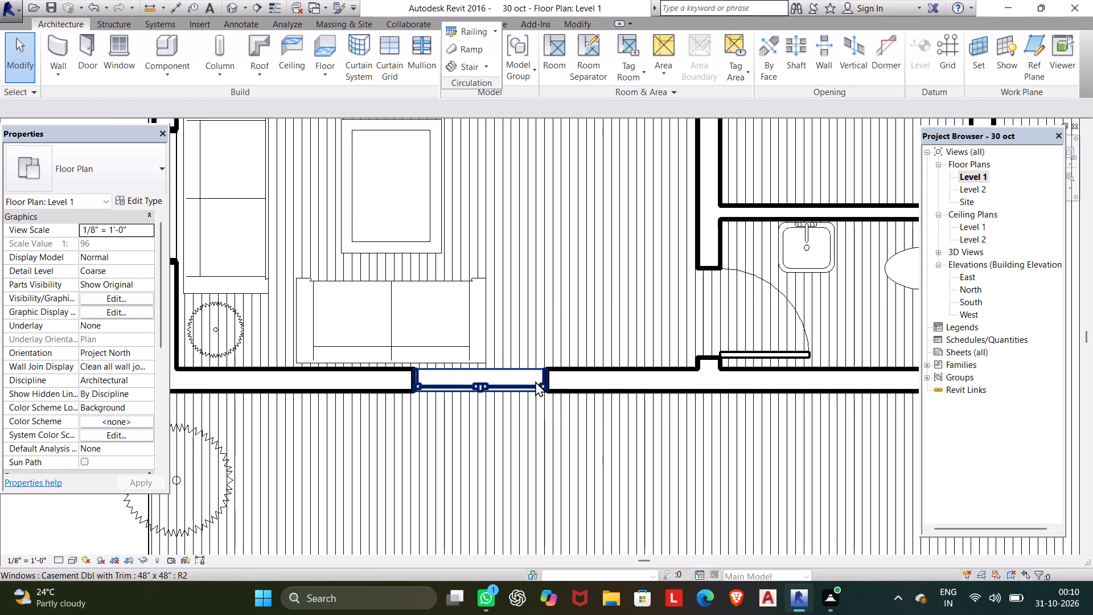
click(535, 381)
key(Left)
click(535, 381)
key(Left)
key(Left)
key(Left)
key(Left)
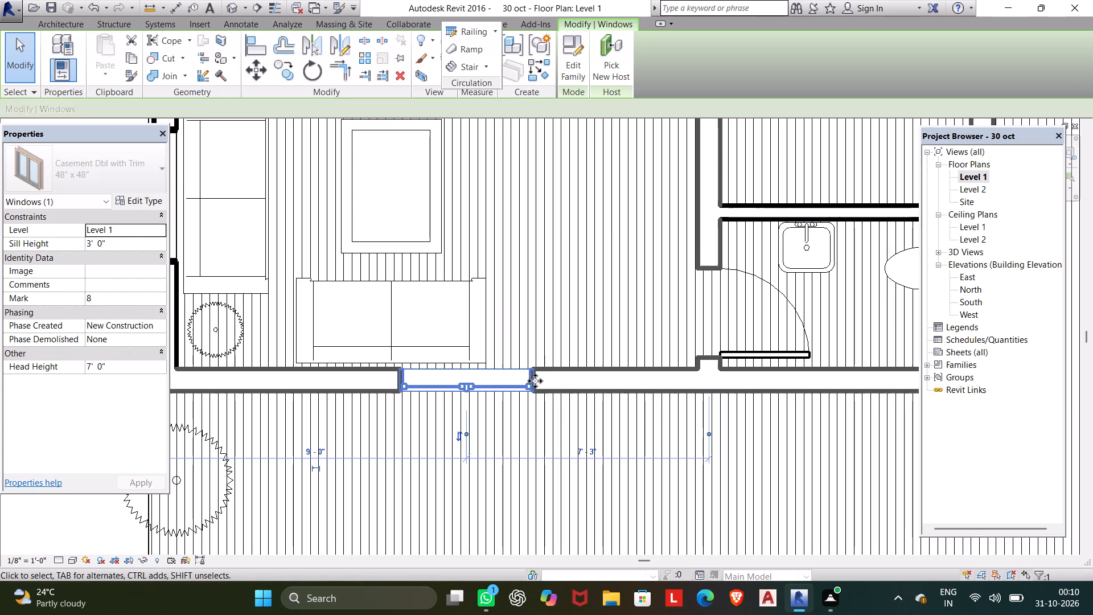
key(Left)
key(Left)
key(Left)
key(Left)
key(Left)
key(Left)
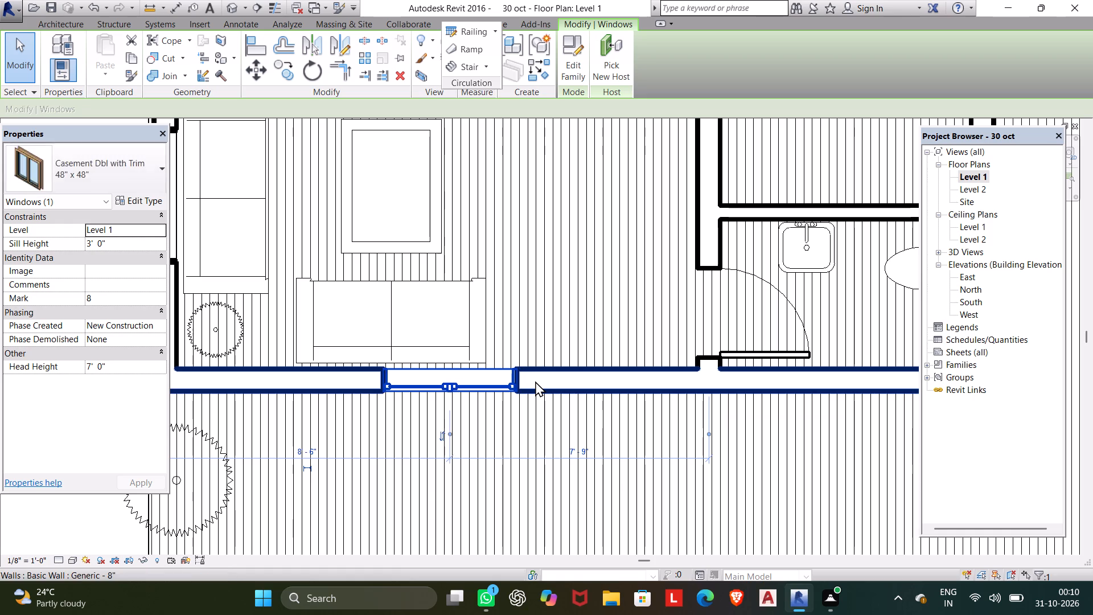
key(Left)
key(Left)
key(Left)
key(Left)
key(Left)
key(Left)
key(Left)
key(Left)
key(Left)
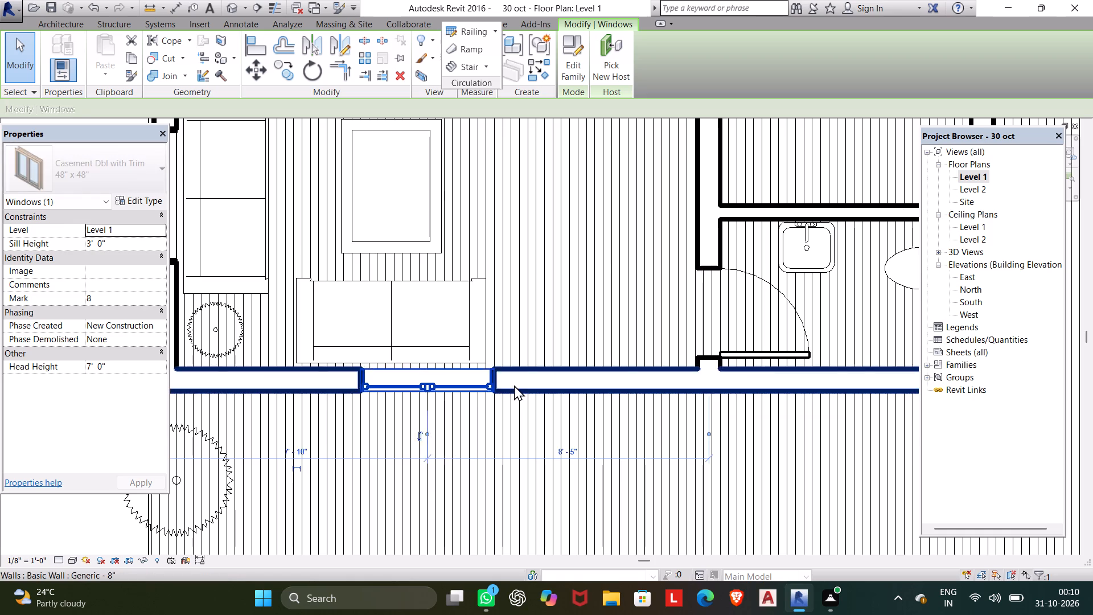
key(Left)
key(Left)
key(Left)
key(Left)
key(Left)
key(Left)
key(Left)
key(Left)
key(Left)
key(Left)
key(Left)
key(Left)
key(Left)
key(Left)
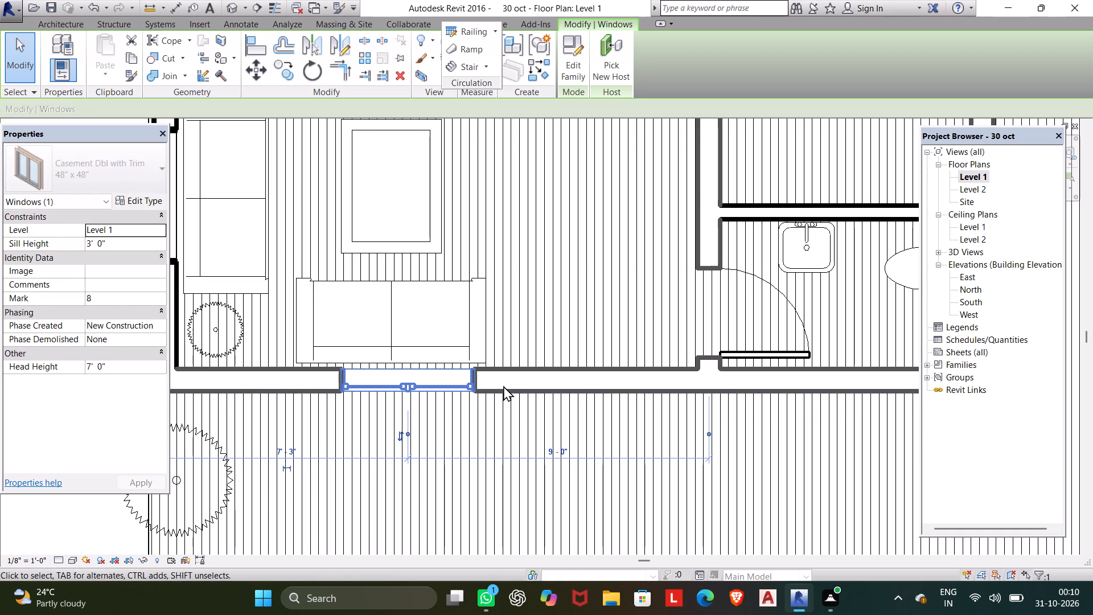
key(Escape)
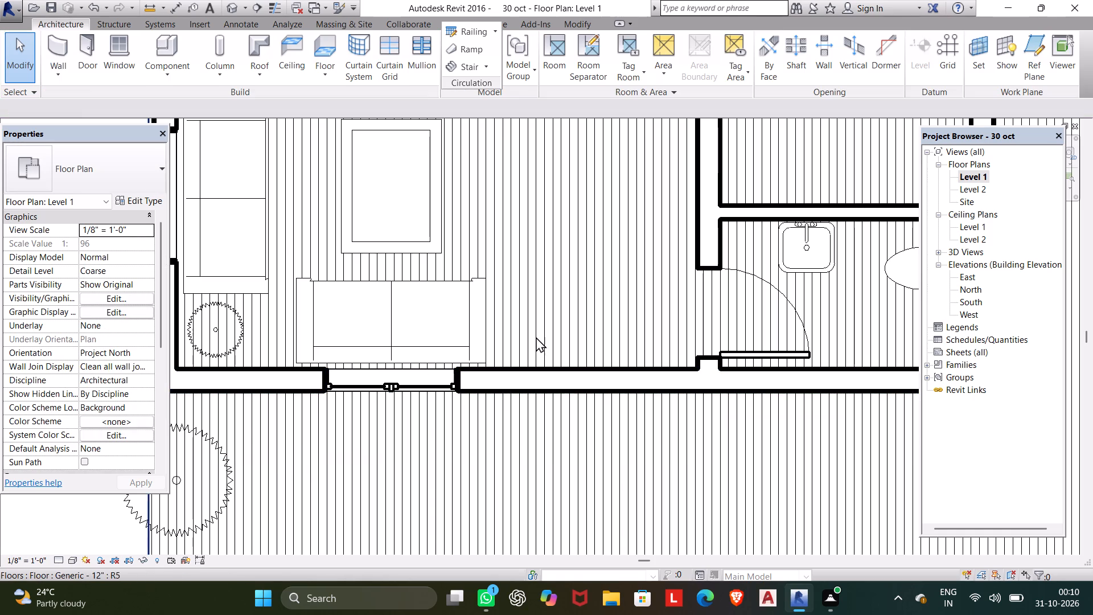
For a new door, load the Door-Exterior-Single-Entry-Half Flat Glass-Wood_Clad family from the Residential doors folder of the US Imperial library.
scroll(529, 318, down, 3)
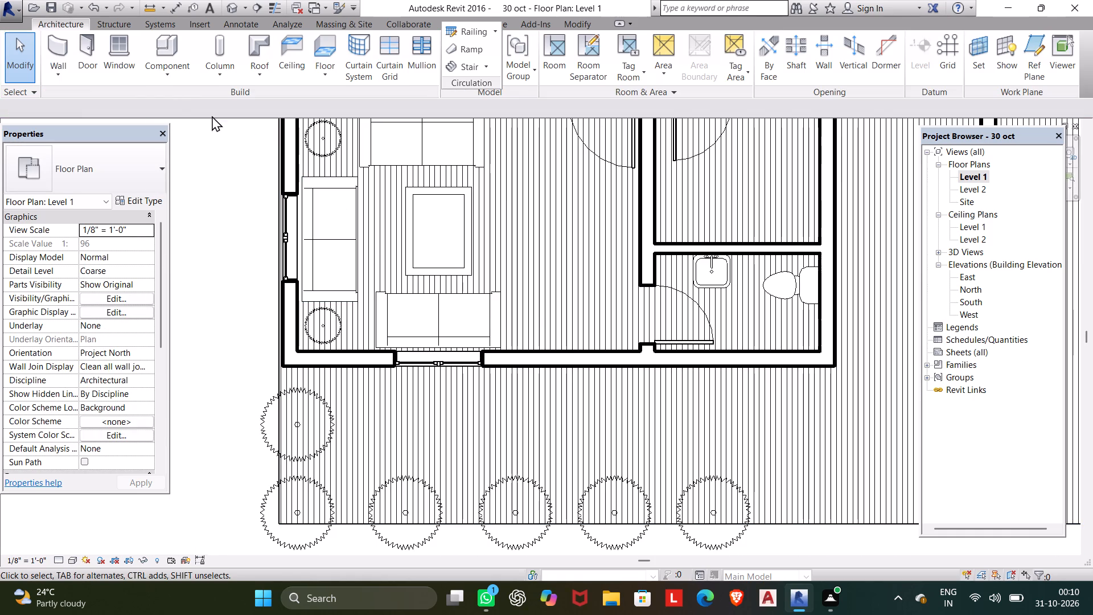
click(84, 51)
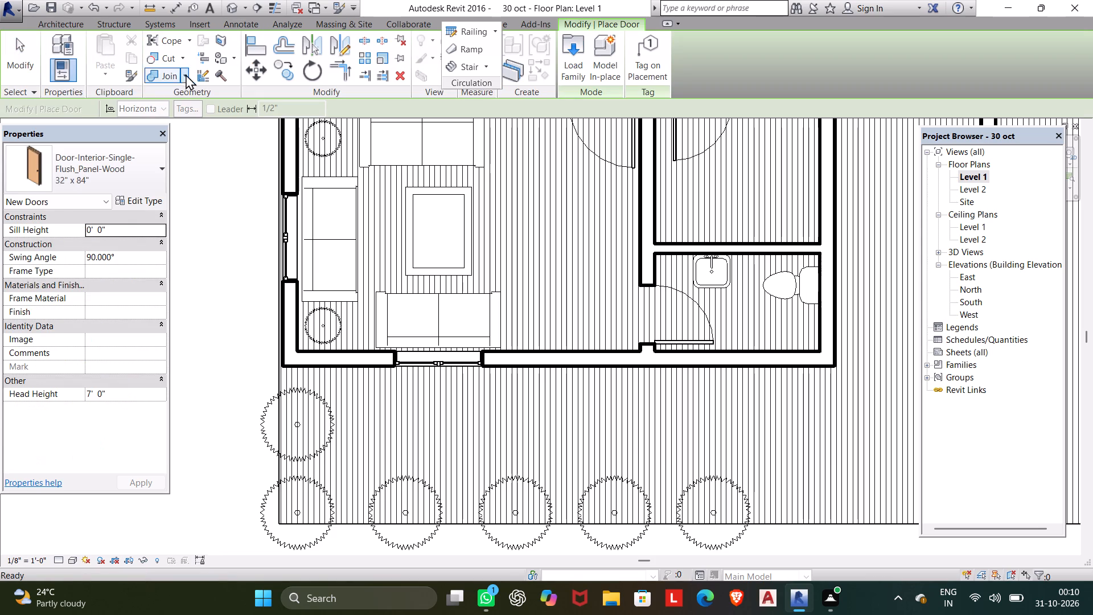
click(566, 48)
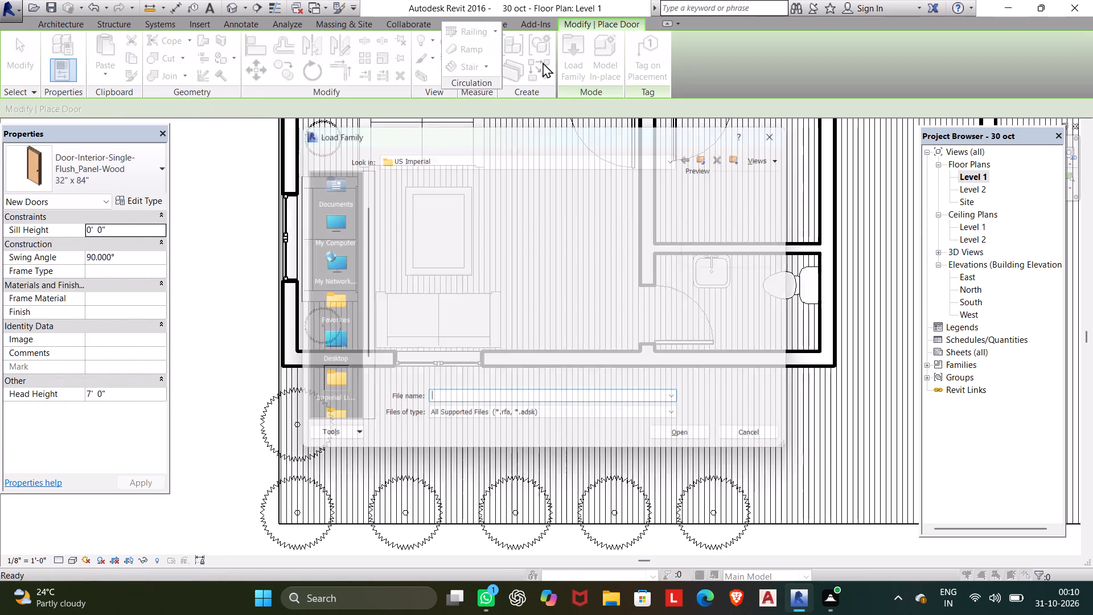
click(629, 293)
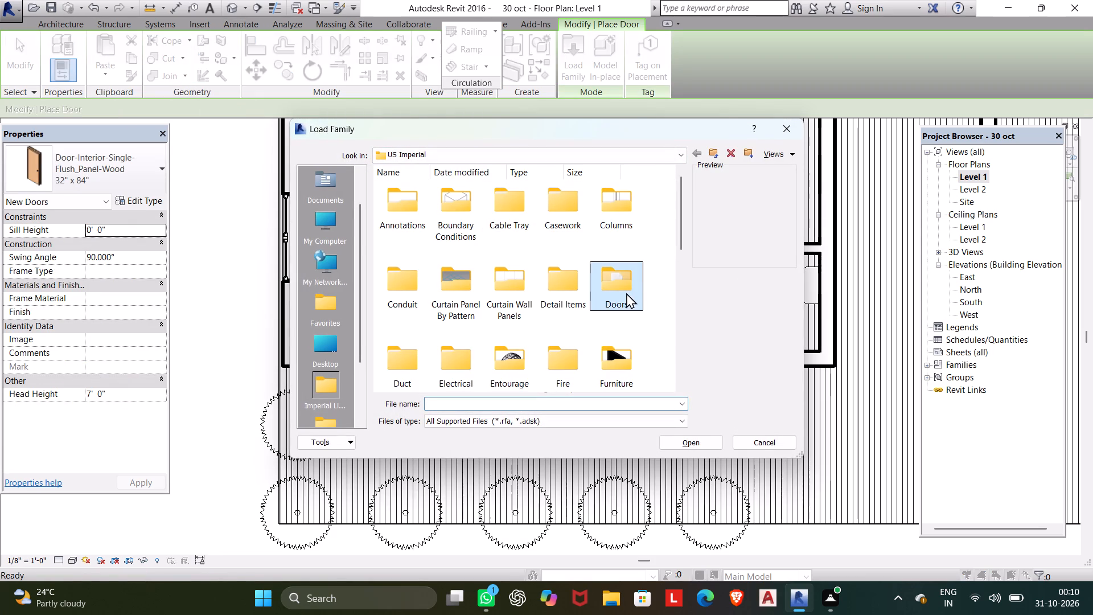
click(624, 305)
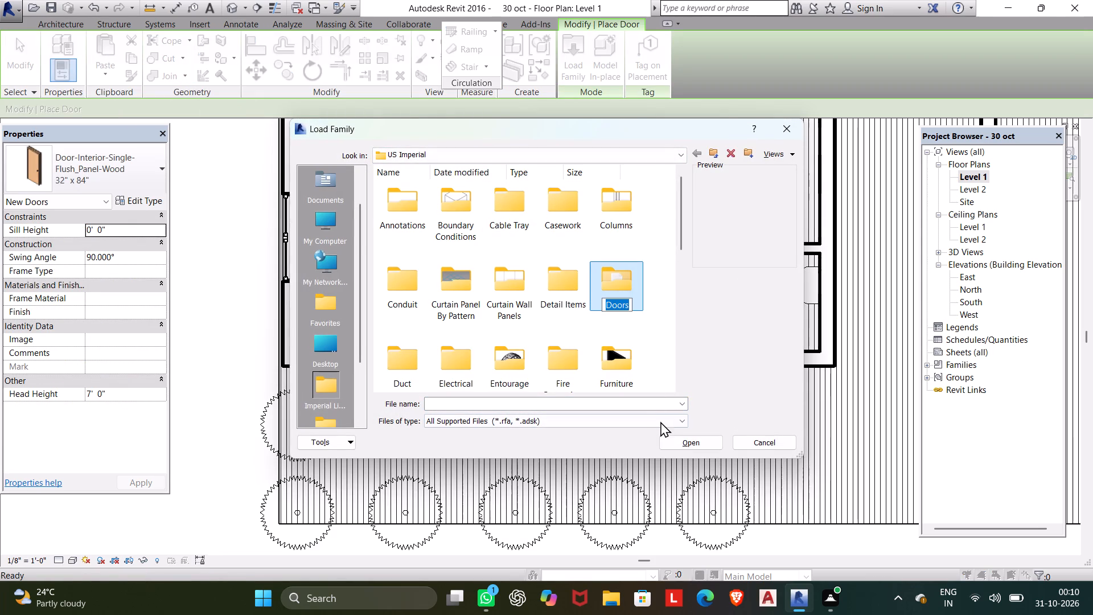
click(675, 438)
click(693, 439)
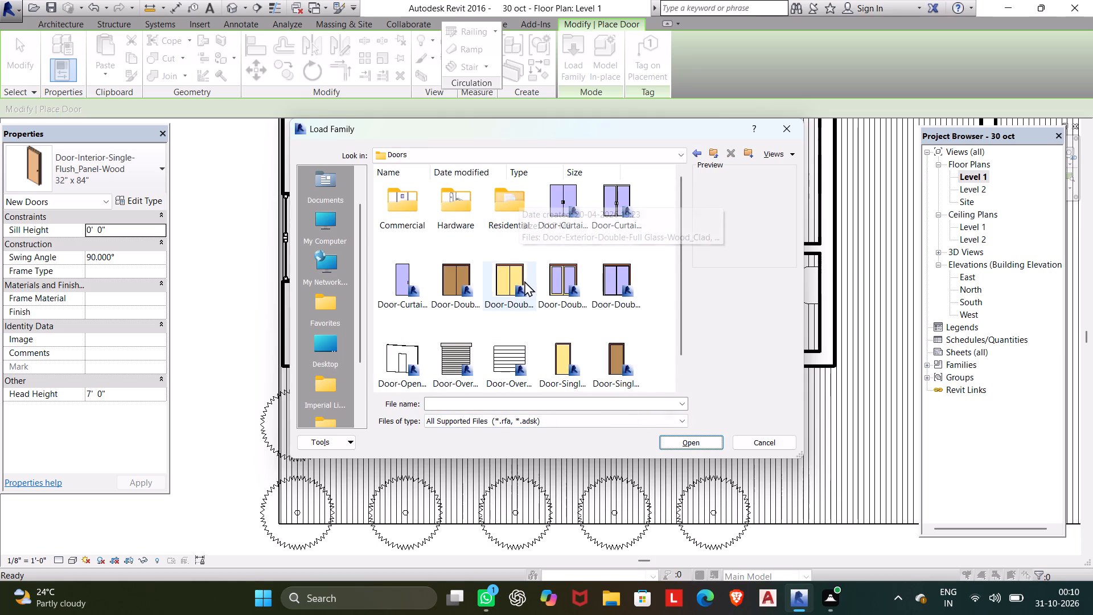
scroll(570, 262, down, 4)
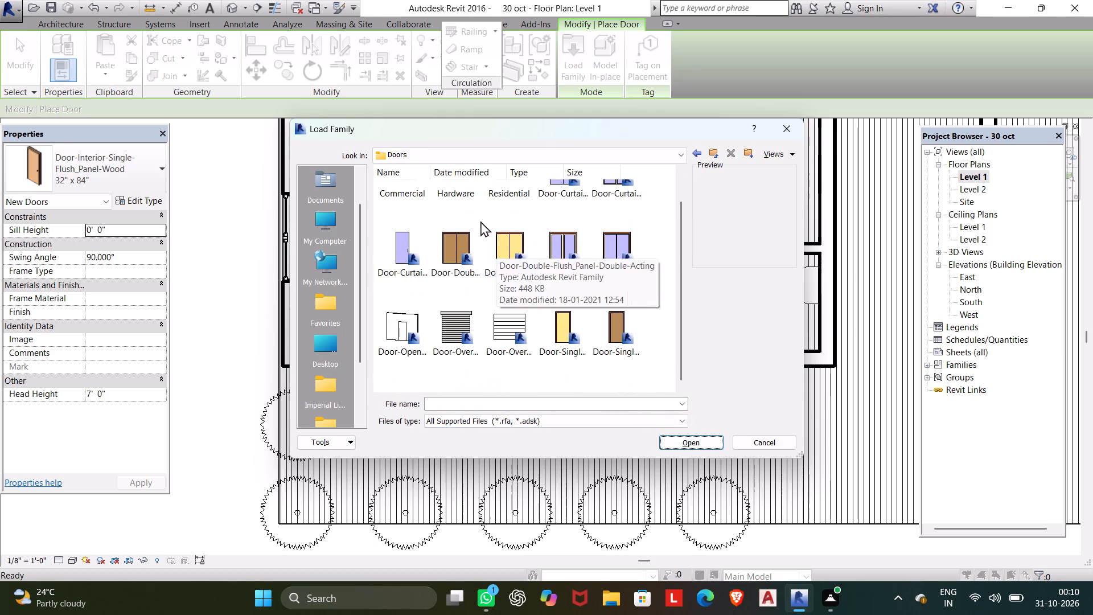
scroll(472, 190, up, 4)
click(507, 201)
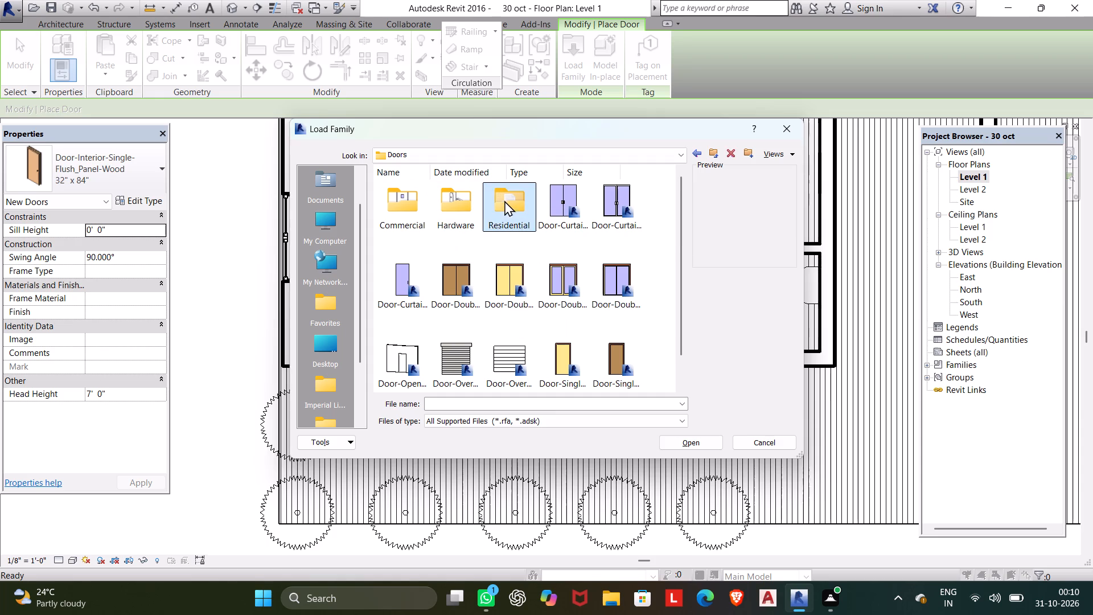
click(673, 445)
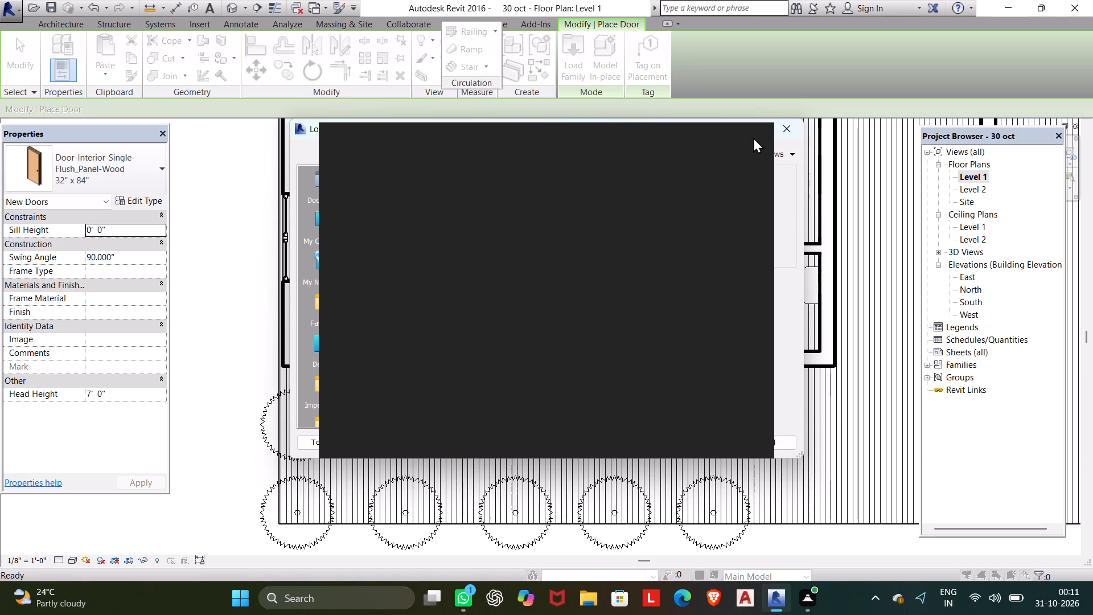
click(743, 143)
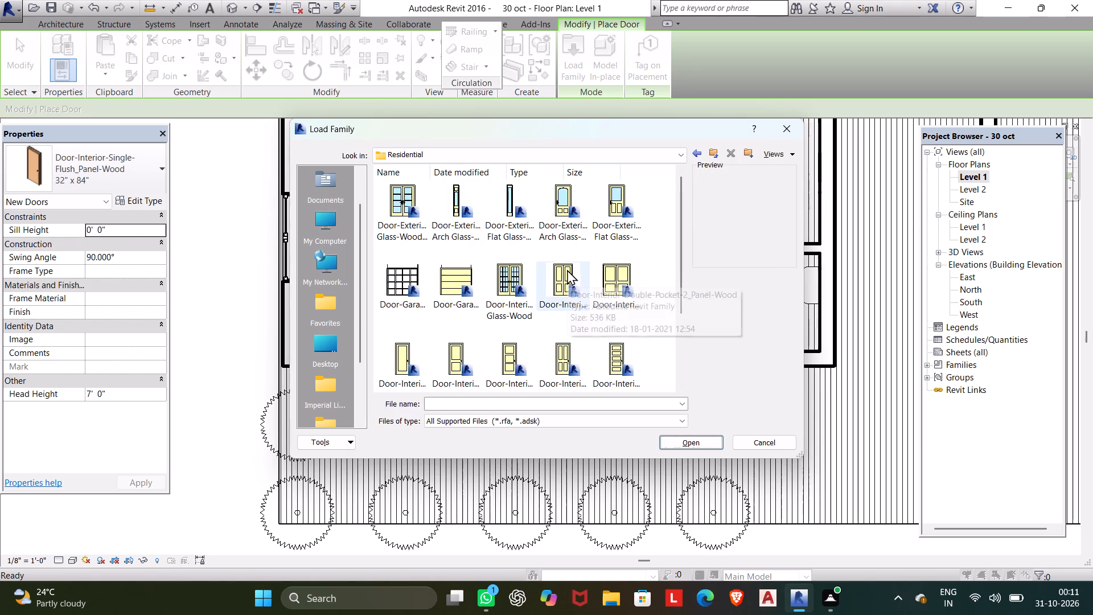
click(573, 200)
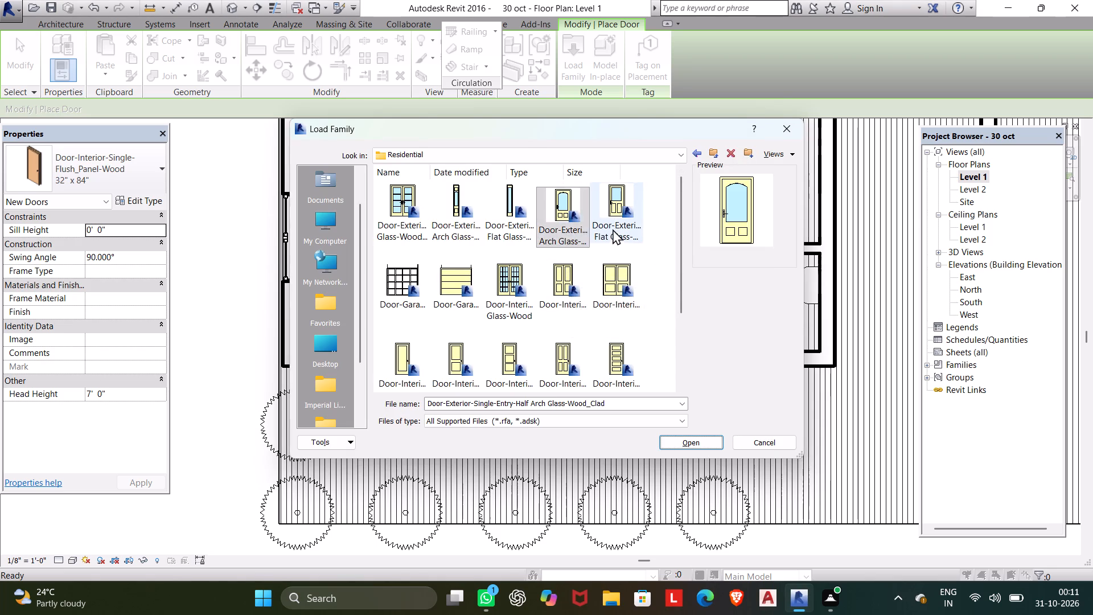
scroll(613, 245, down, 2)
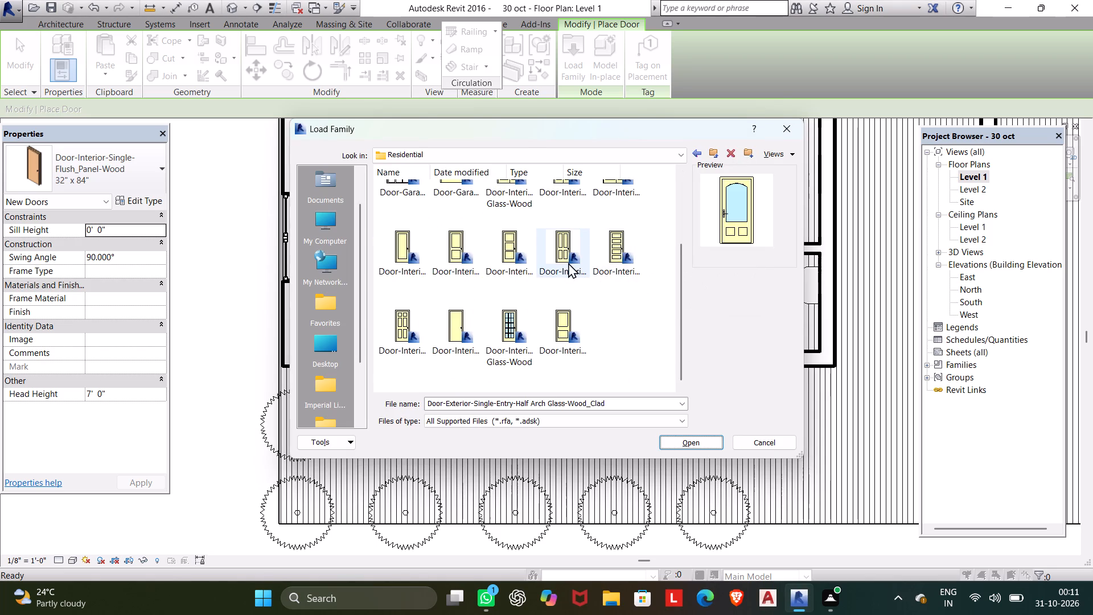
scroll(568, 263, up, 4)
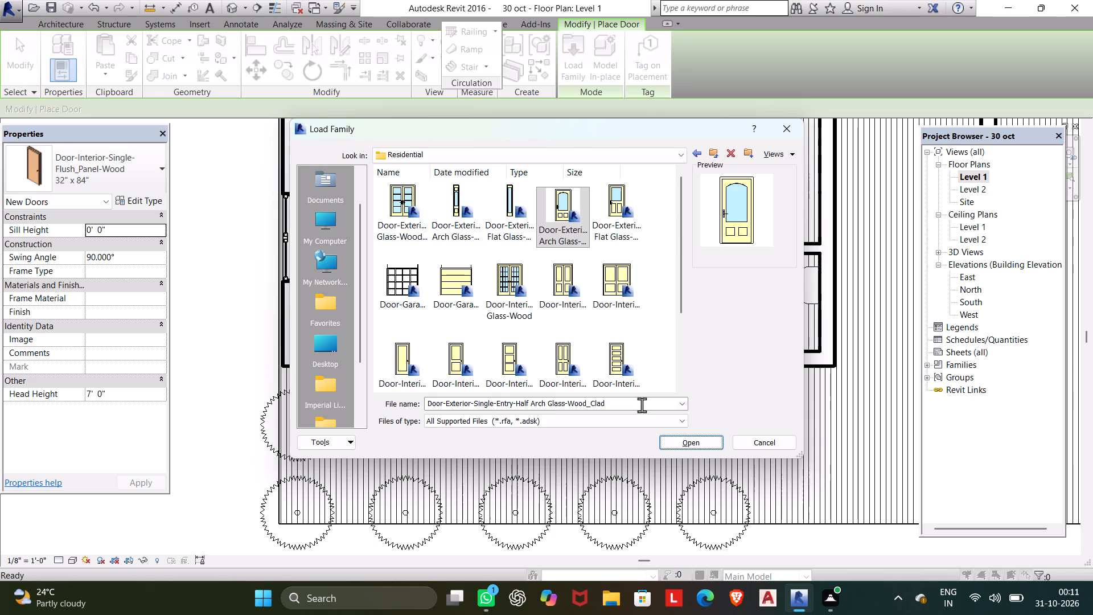
click(606, 213)
click(667, 439)
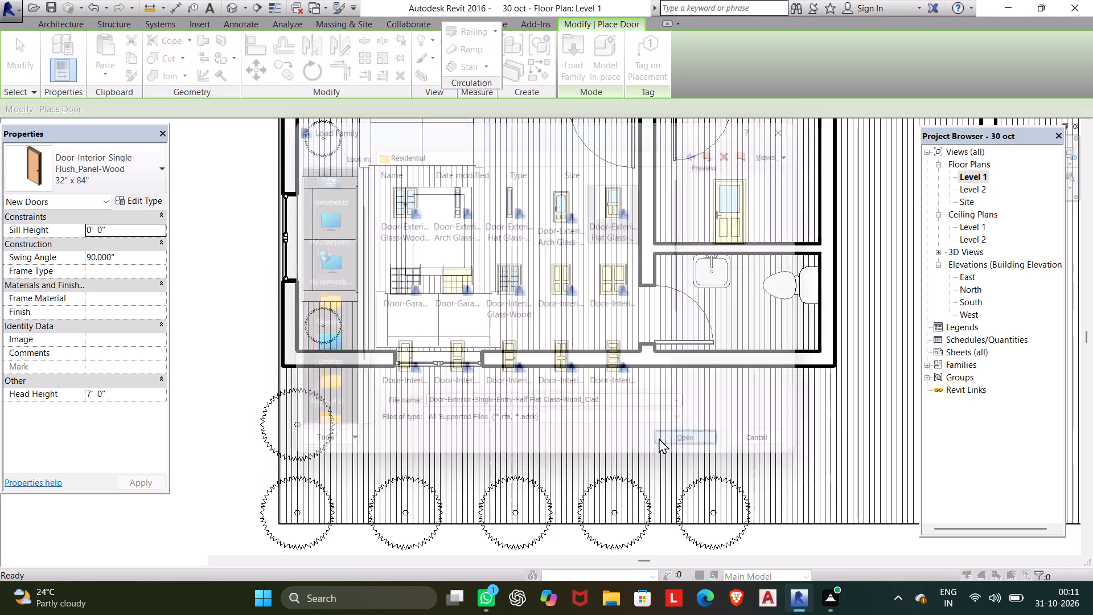
Choose the 36" x 84" type of the half flat glass entry door for loading.
scroll(582, 335, down, 1)
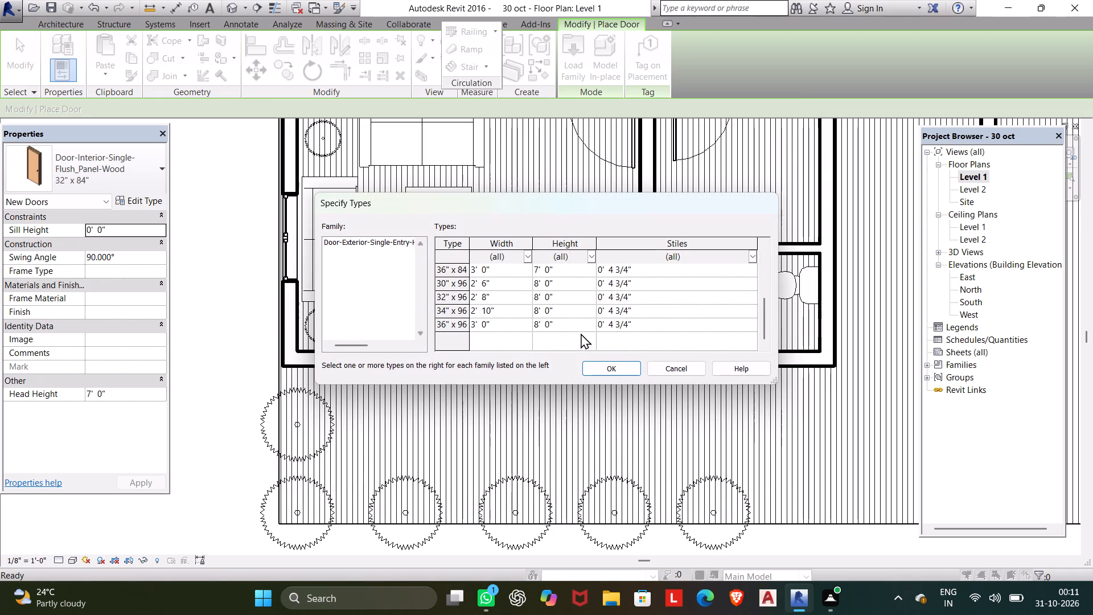
scroll(524, 273, up, 1)
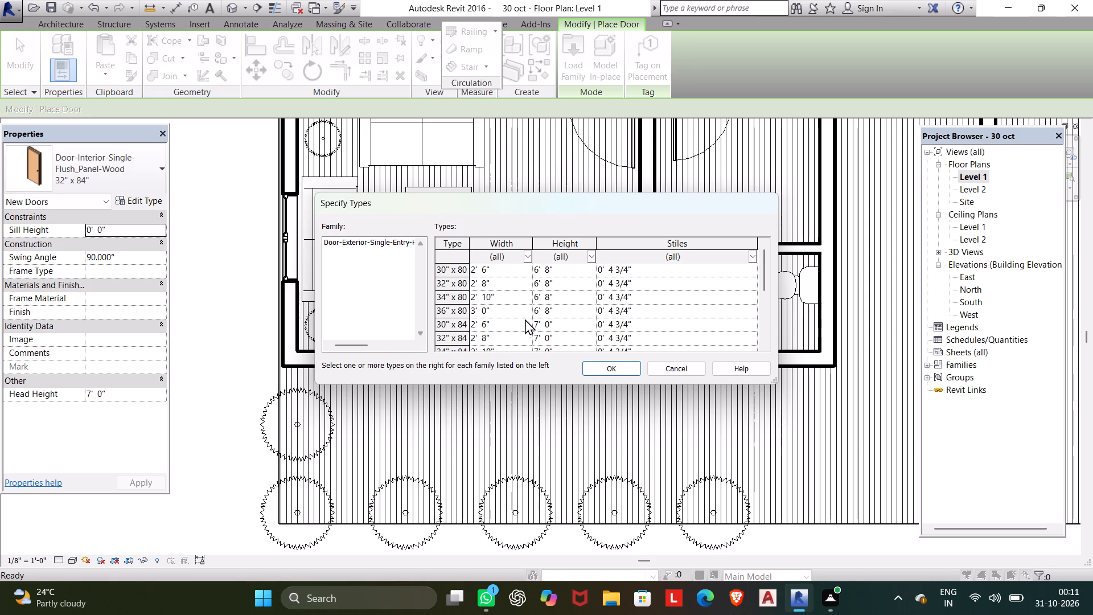
scroll(523, 331, down, 1)
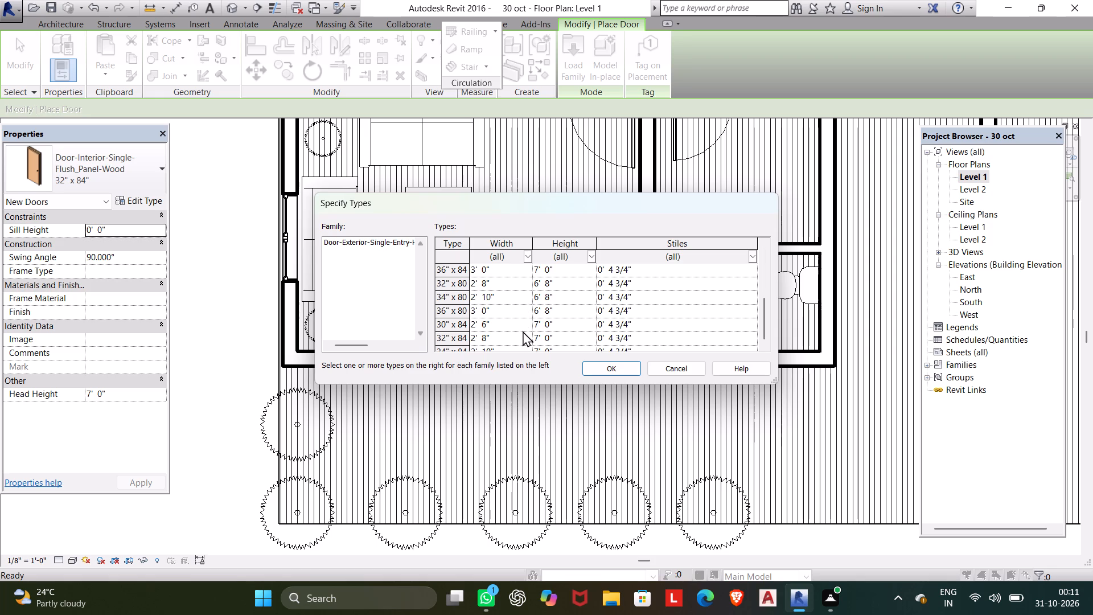
click(523, 271)
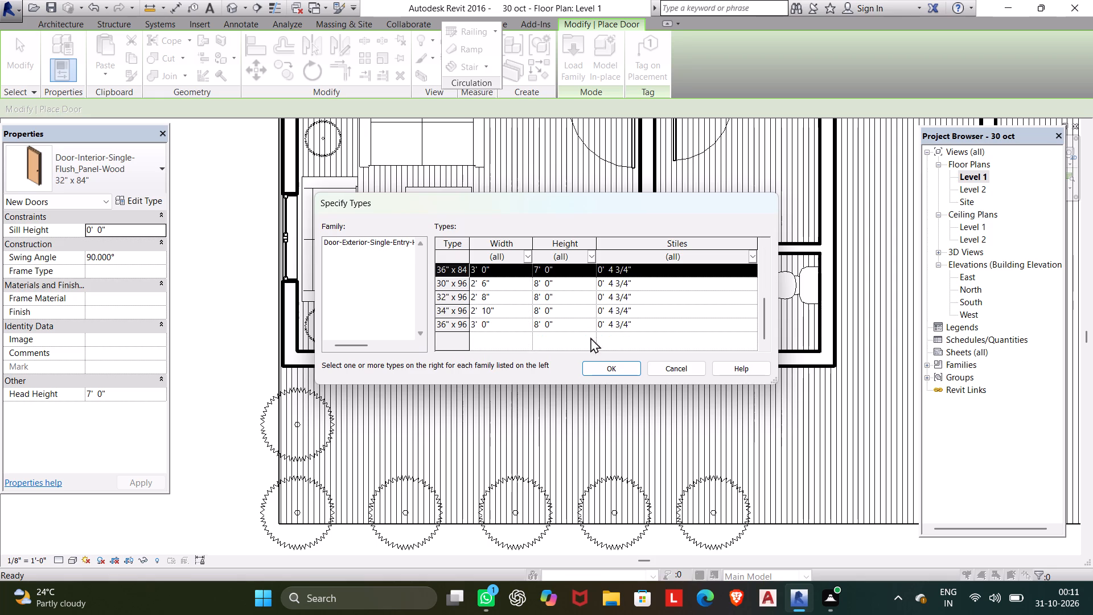
click(599, 367)
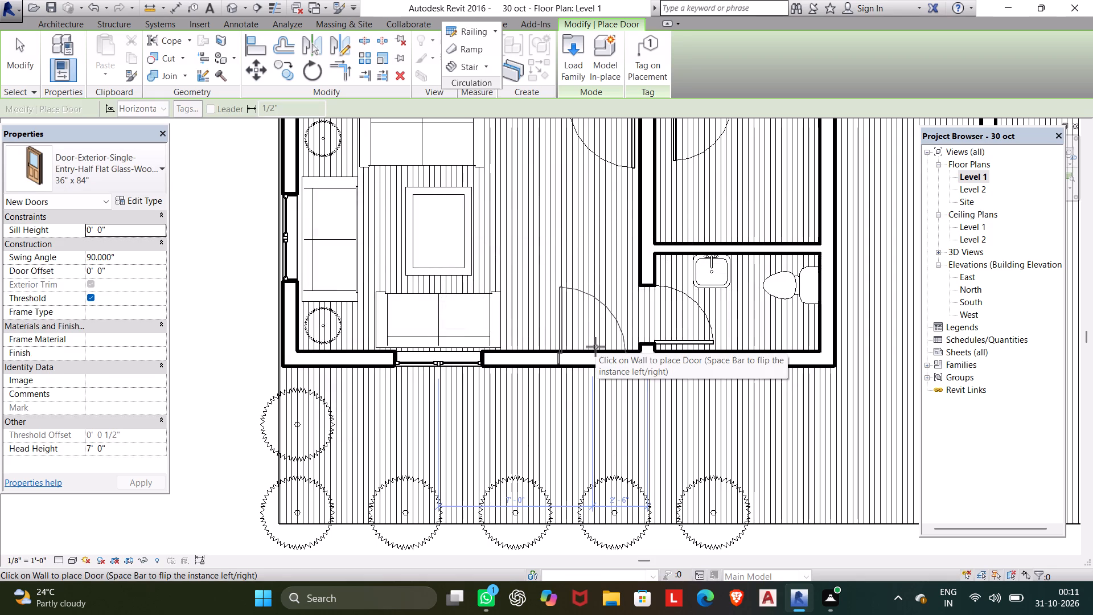
Place the entry door in the living room's south wall, 7'-0" from the window and 2'-6" from the bathroom partition, hinged on the east side.
key(space)
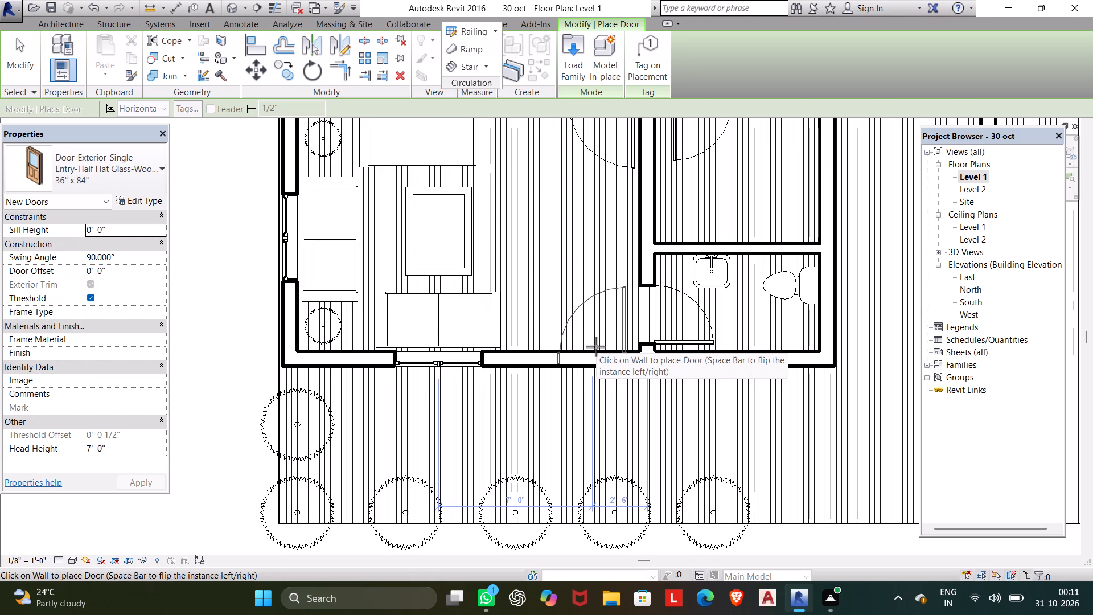
click(596, 347)
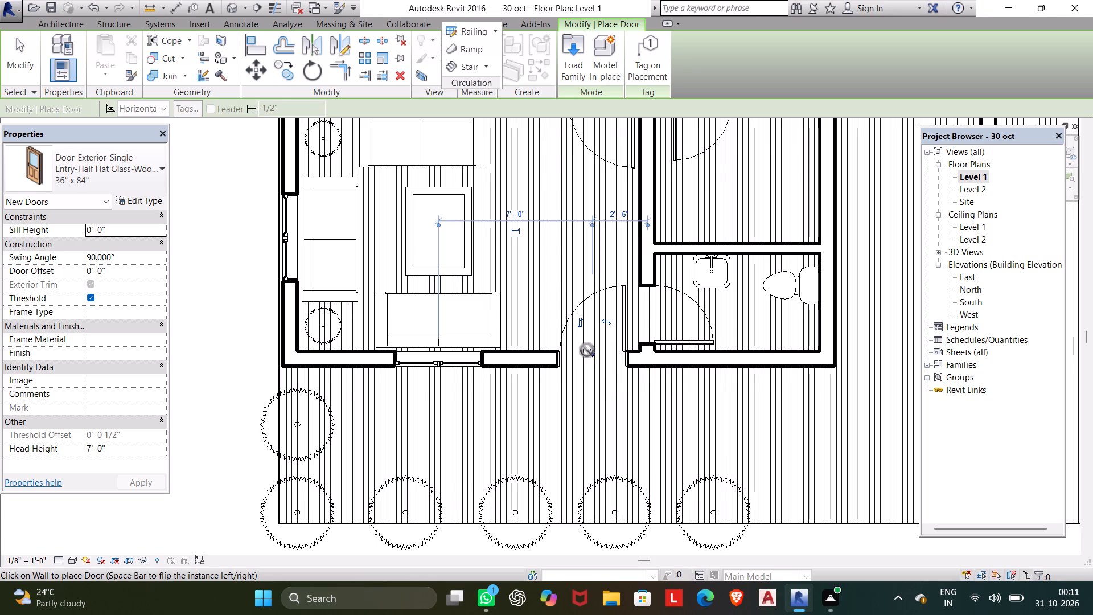
key(Escape)
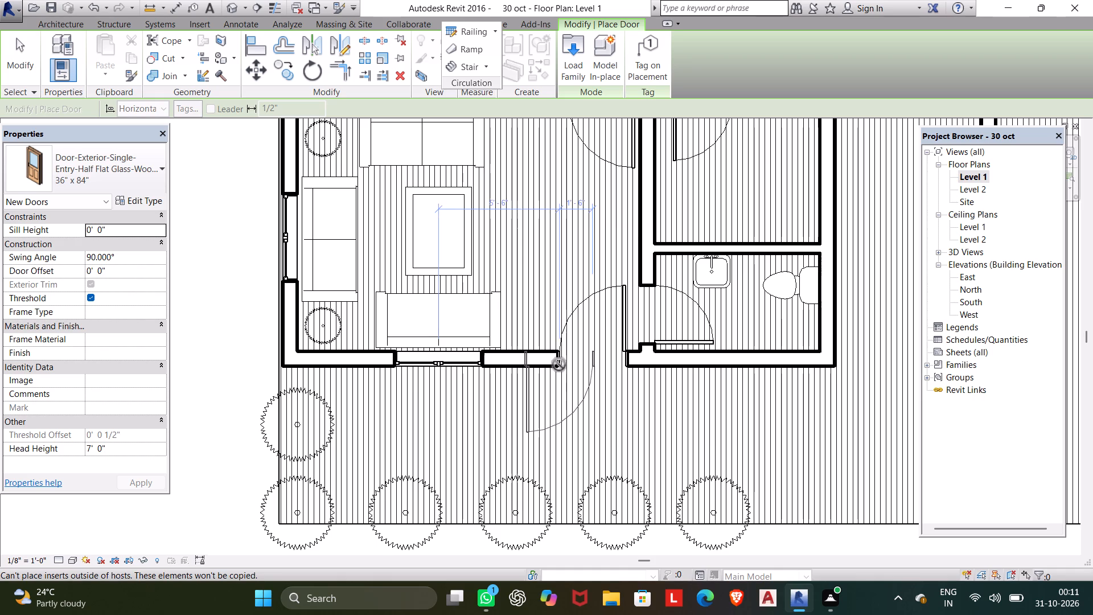
key(Escape)
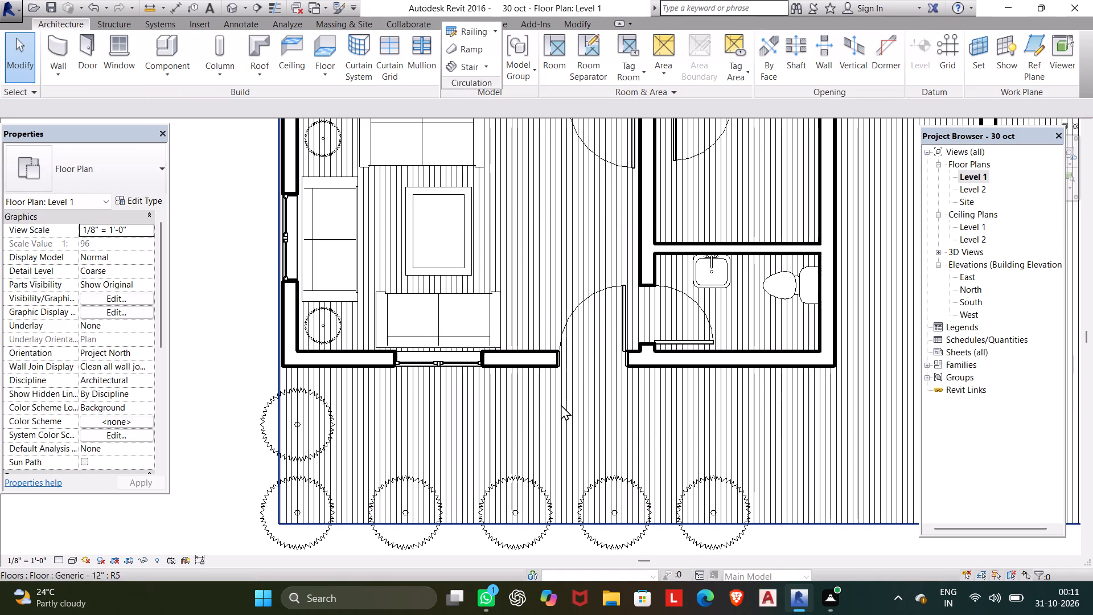
For a new component, load the RPC Plant - Tropical family from the Planting folder of the US Imperial library.
scroll(552, 418, down, 2)
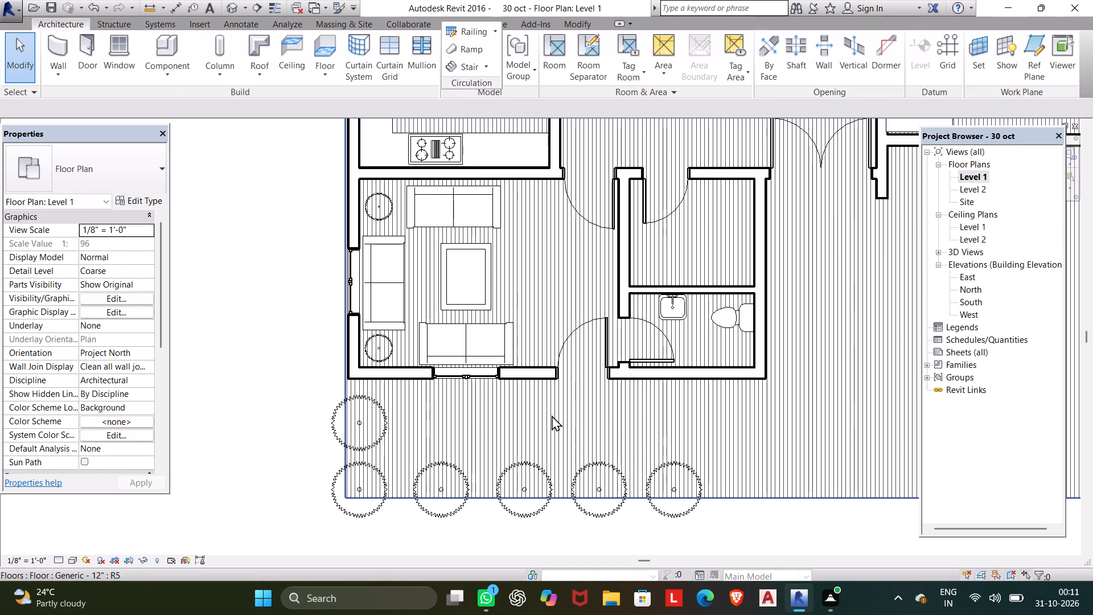
scroll(549, 421, down, 4)
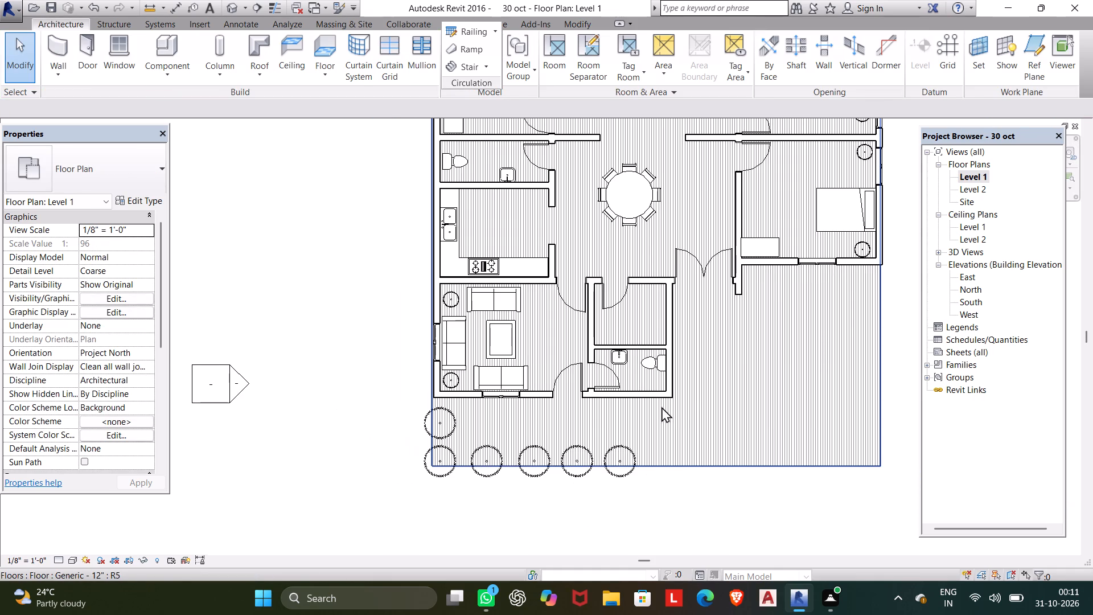
middle_drag(705, 350, 691, 404)
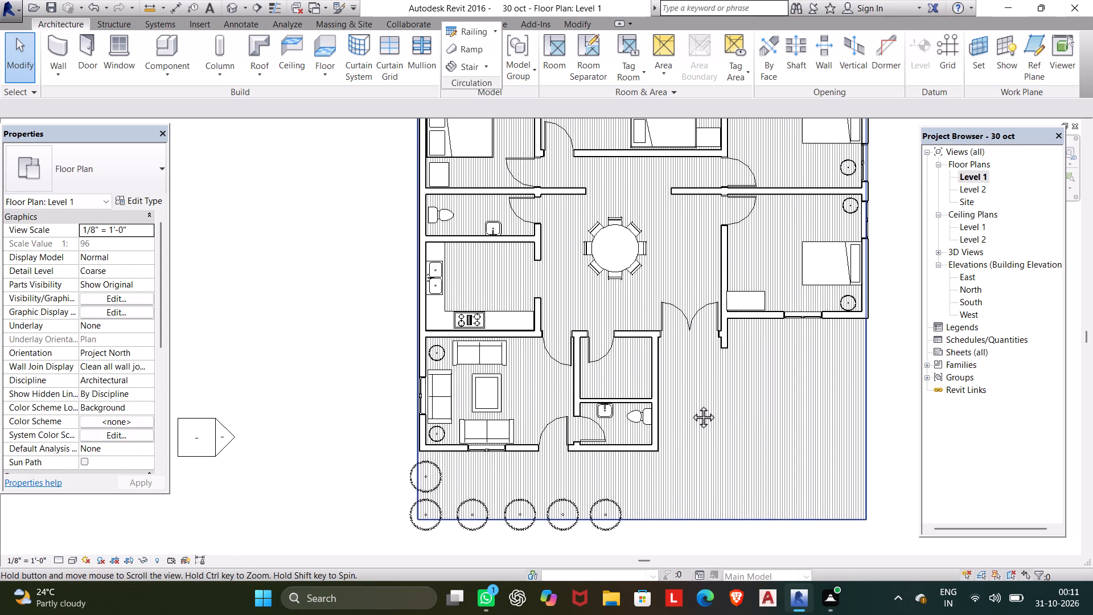
middle_drag(691, 404, 655, 388)
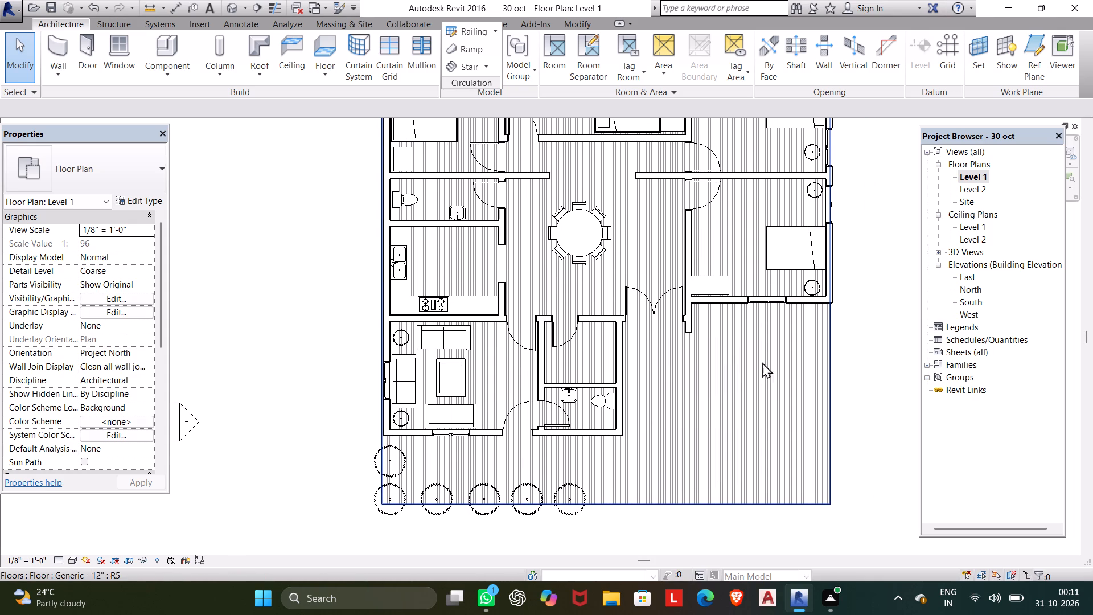
click(147, 49)
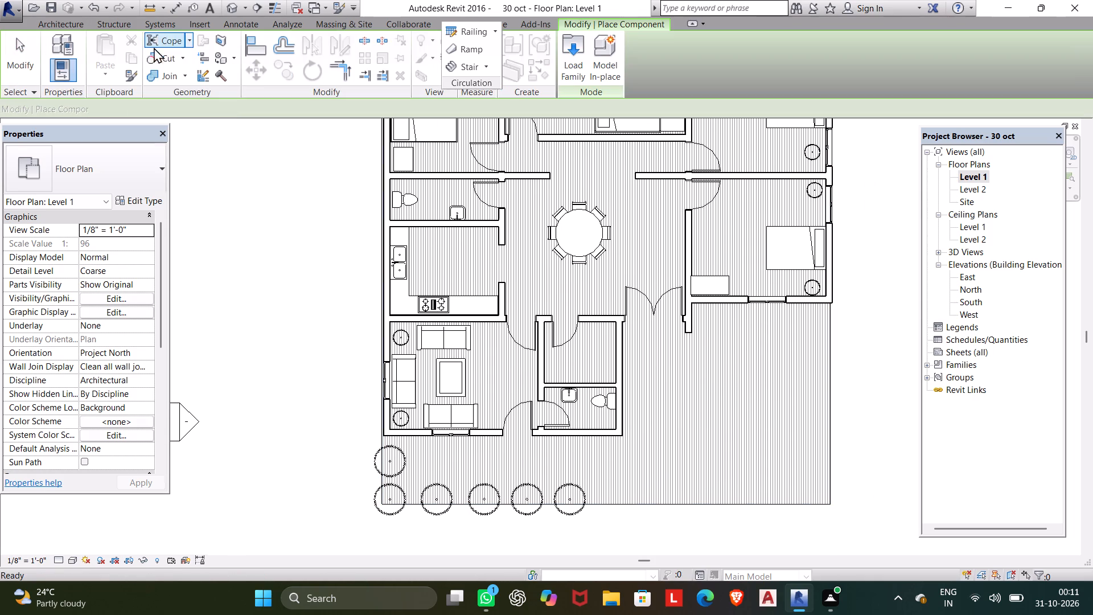
click(569, 49)
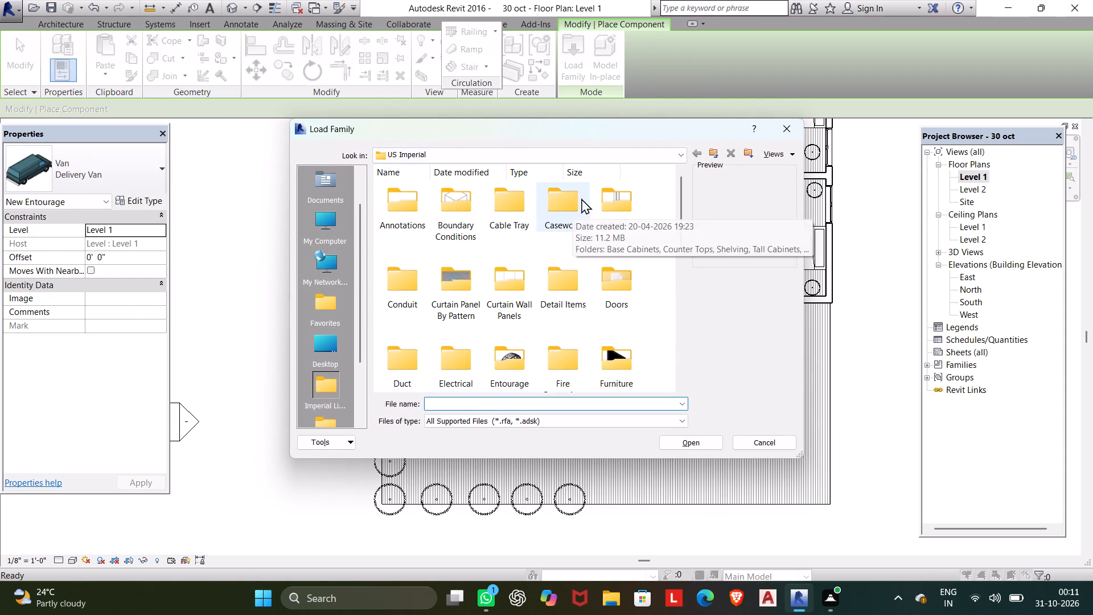
scroll(572, 347, down, 2)
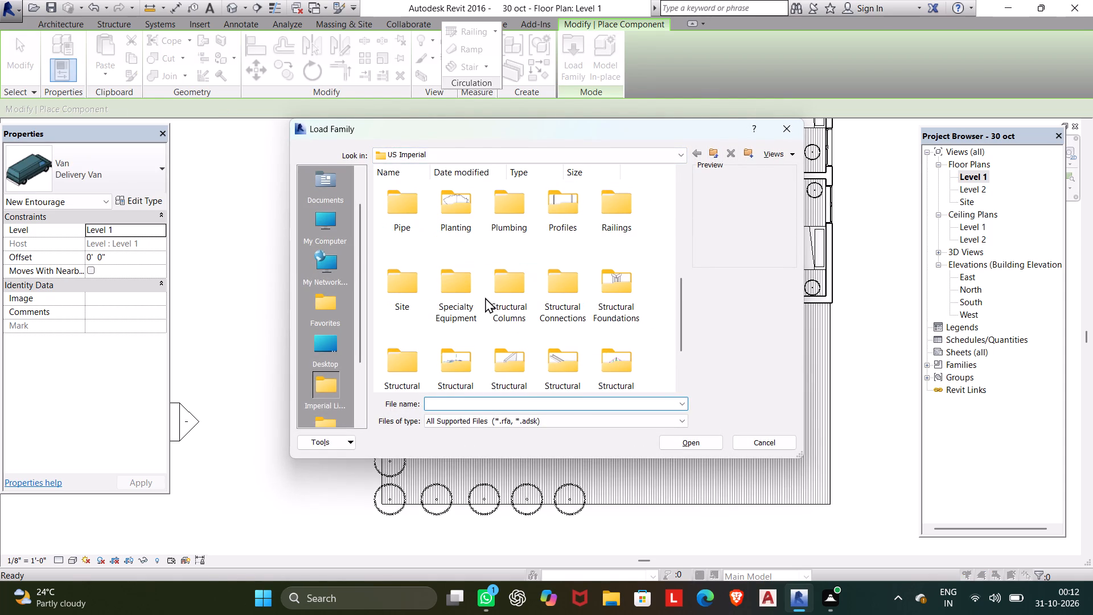
click(453, 212)
click(692, 444)
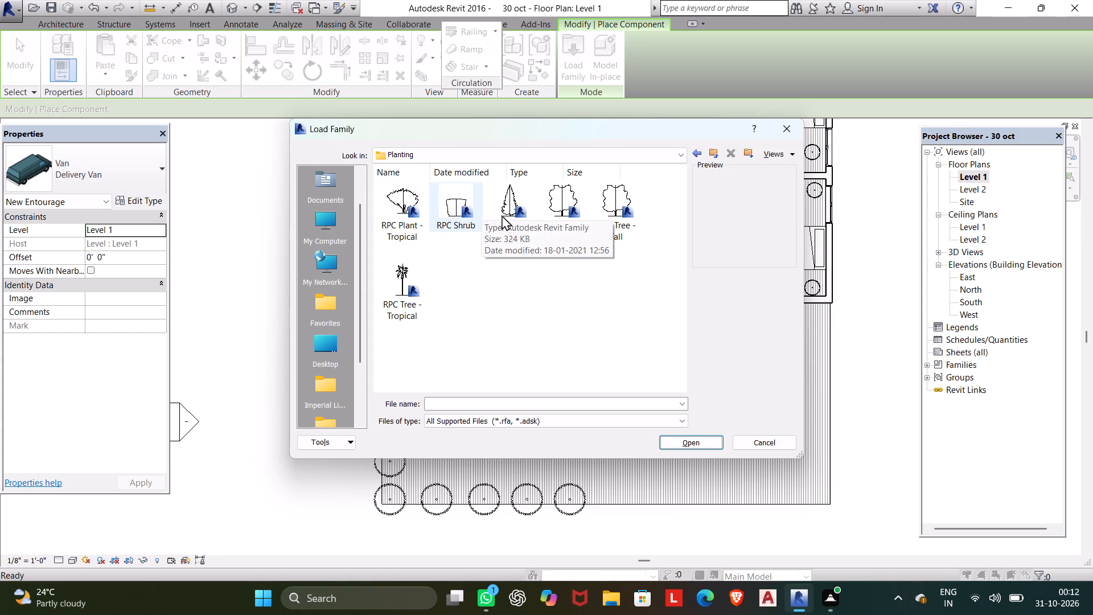
click(408, 196)
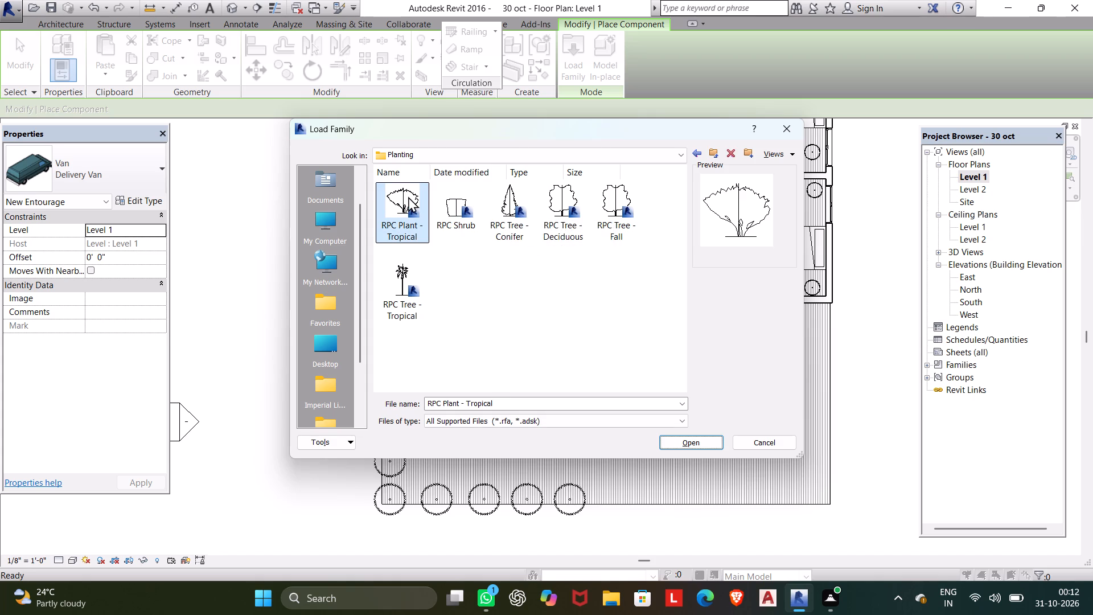
click(701, 450)
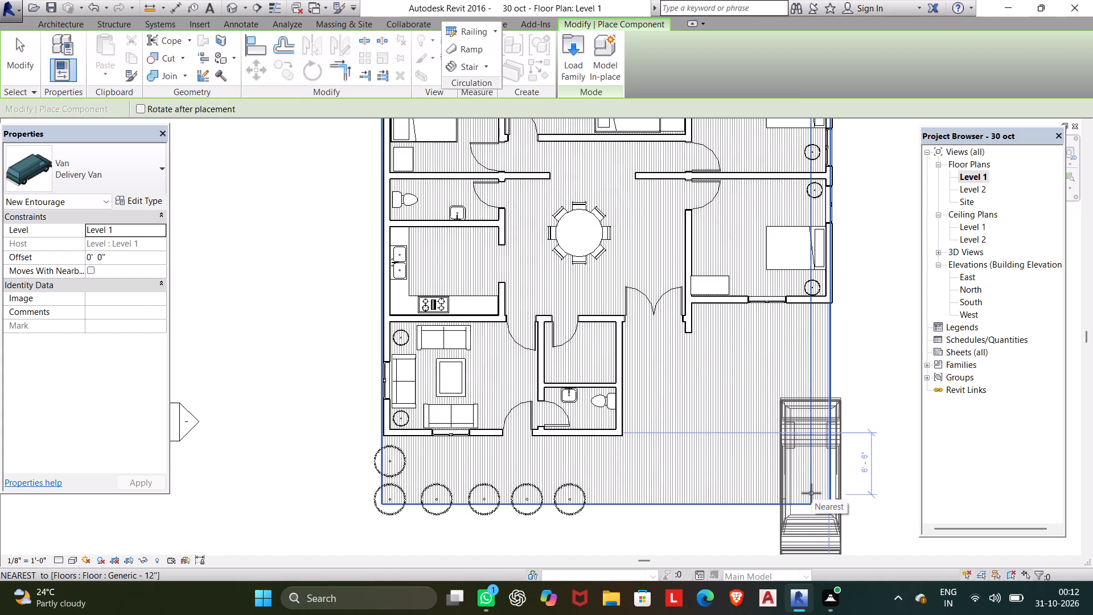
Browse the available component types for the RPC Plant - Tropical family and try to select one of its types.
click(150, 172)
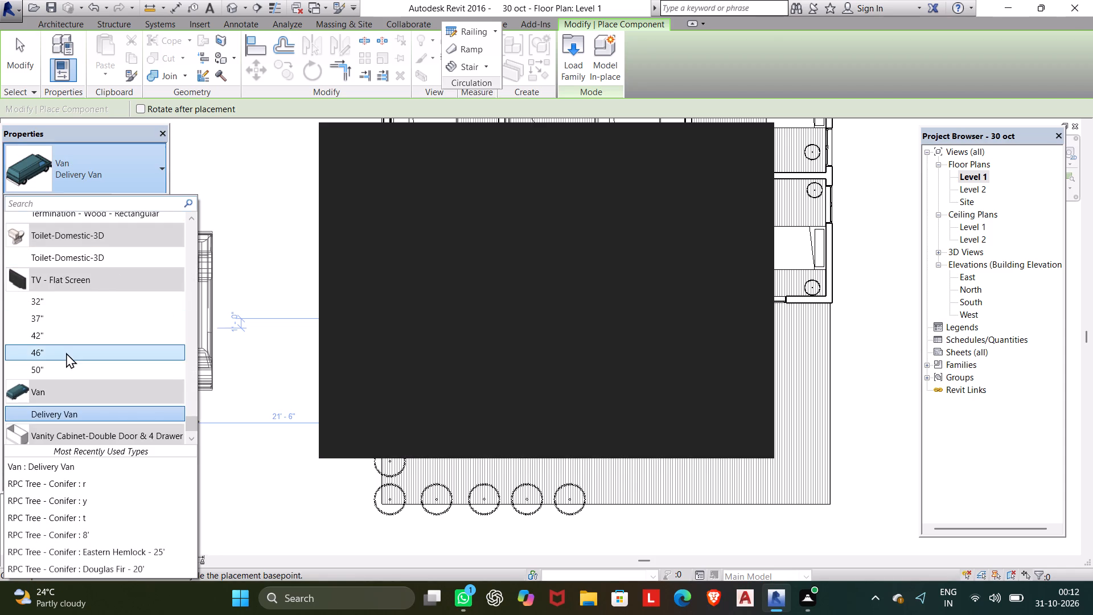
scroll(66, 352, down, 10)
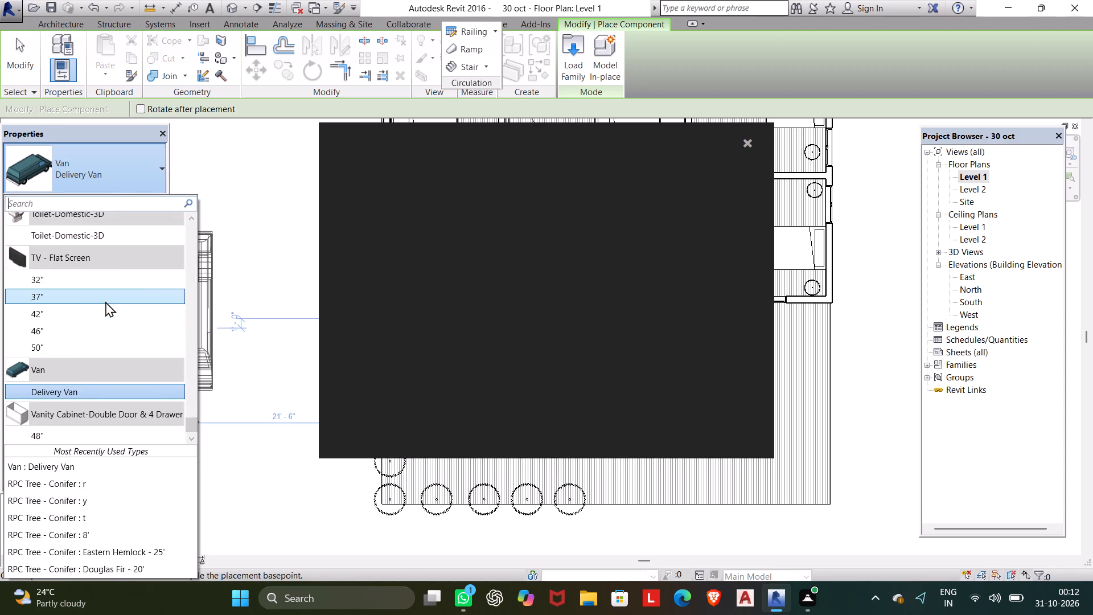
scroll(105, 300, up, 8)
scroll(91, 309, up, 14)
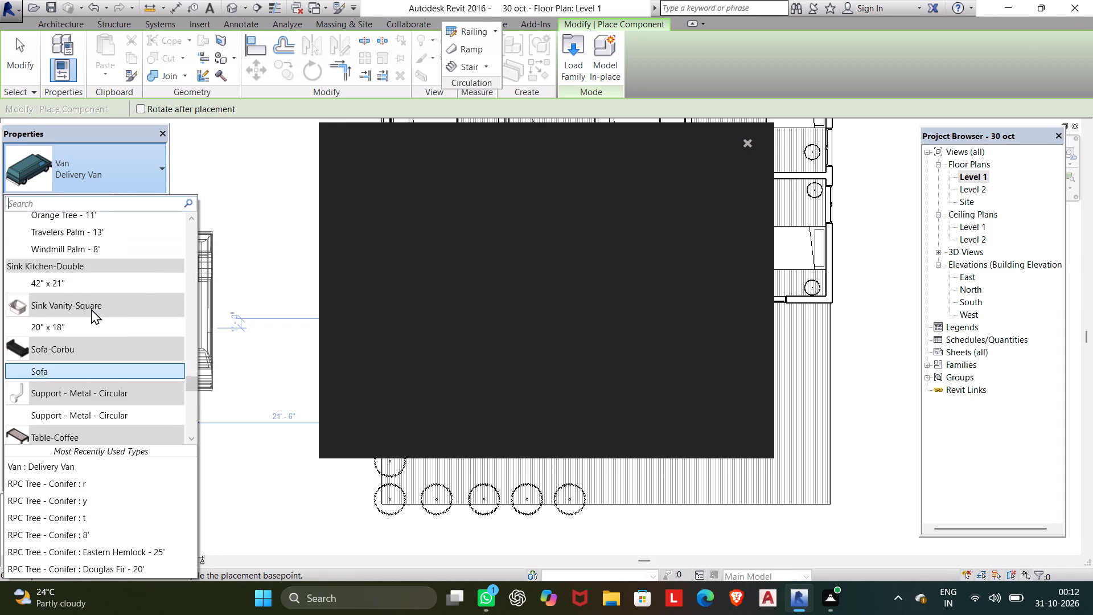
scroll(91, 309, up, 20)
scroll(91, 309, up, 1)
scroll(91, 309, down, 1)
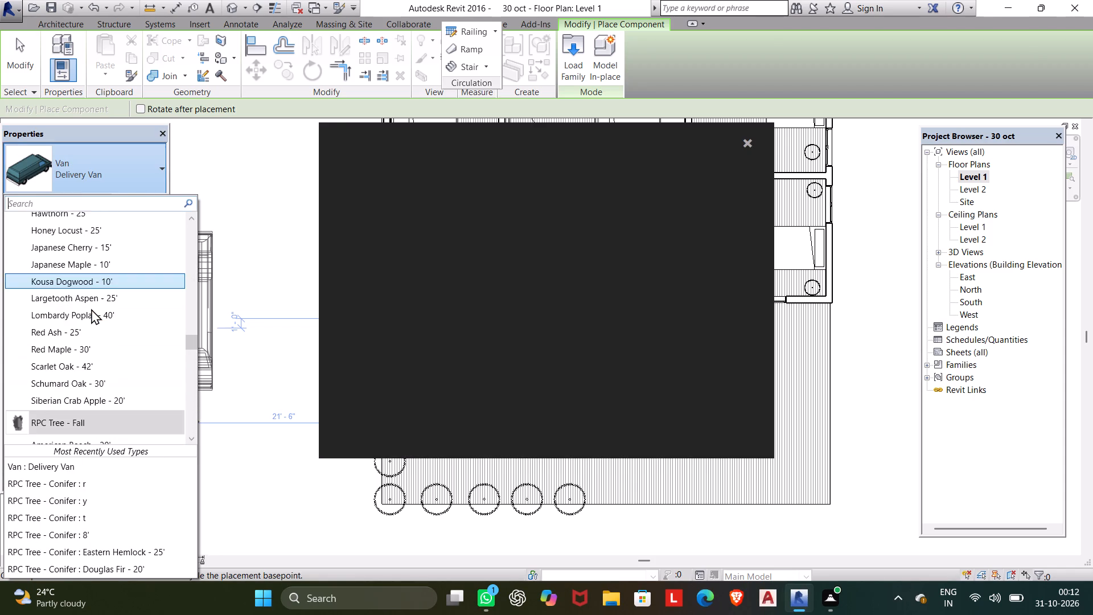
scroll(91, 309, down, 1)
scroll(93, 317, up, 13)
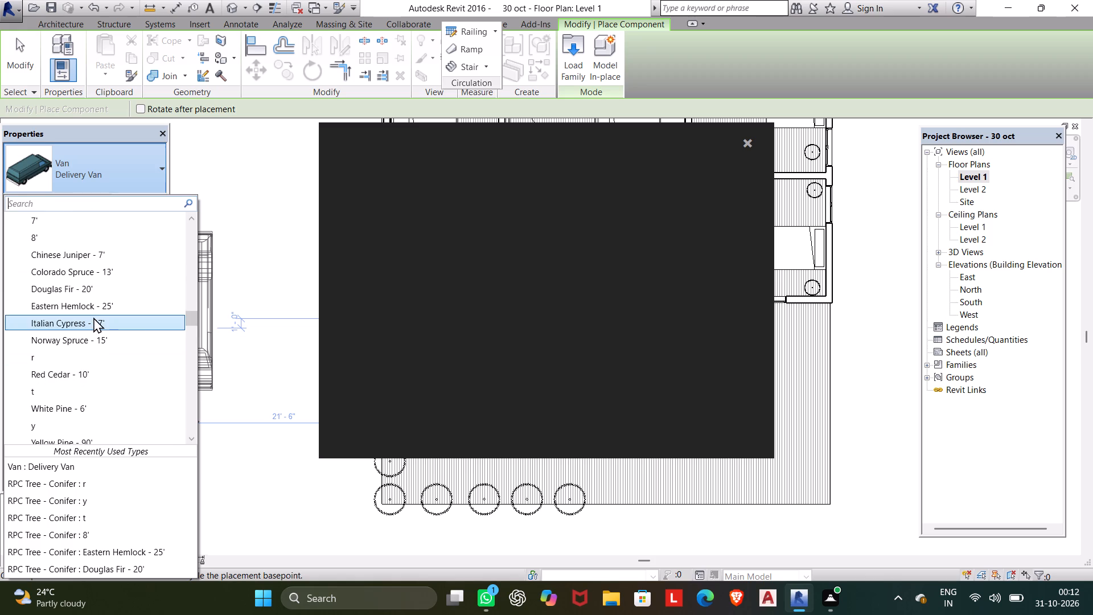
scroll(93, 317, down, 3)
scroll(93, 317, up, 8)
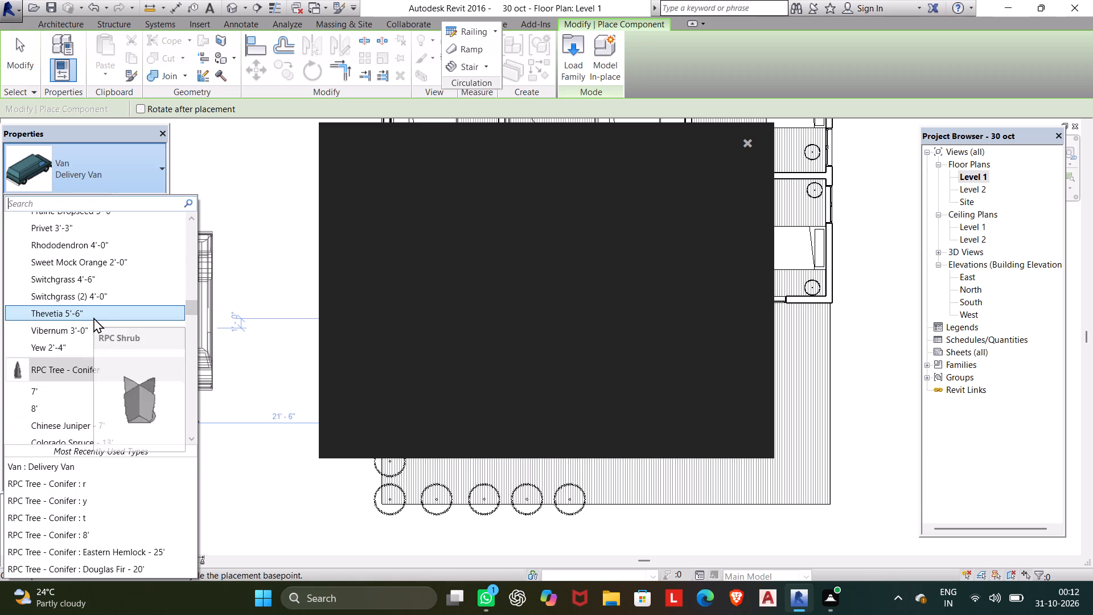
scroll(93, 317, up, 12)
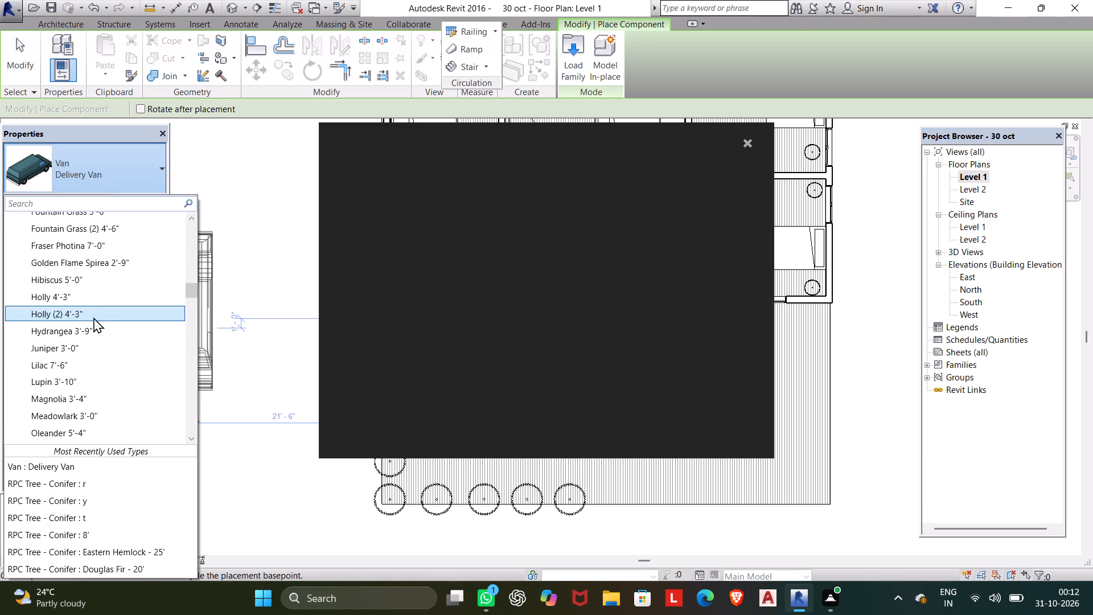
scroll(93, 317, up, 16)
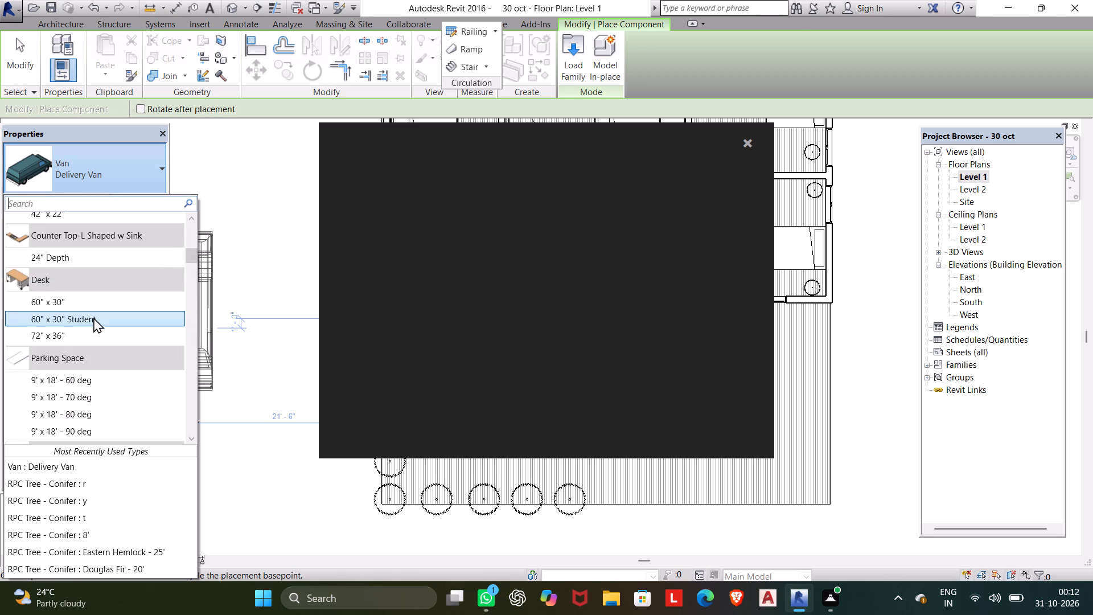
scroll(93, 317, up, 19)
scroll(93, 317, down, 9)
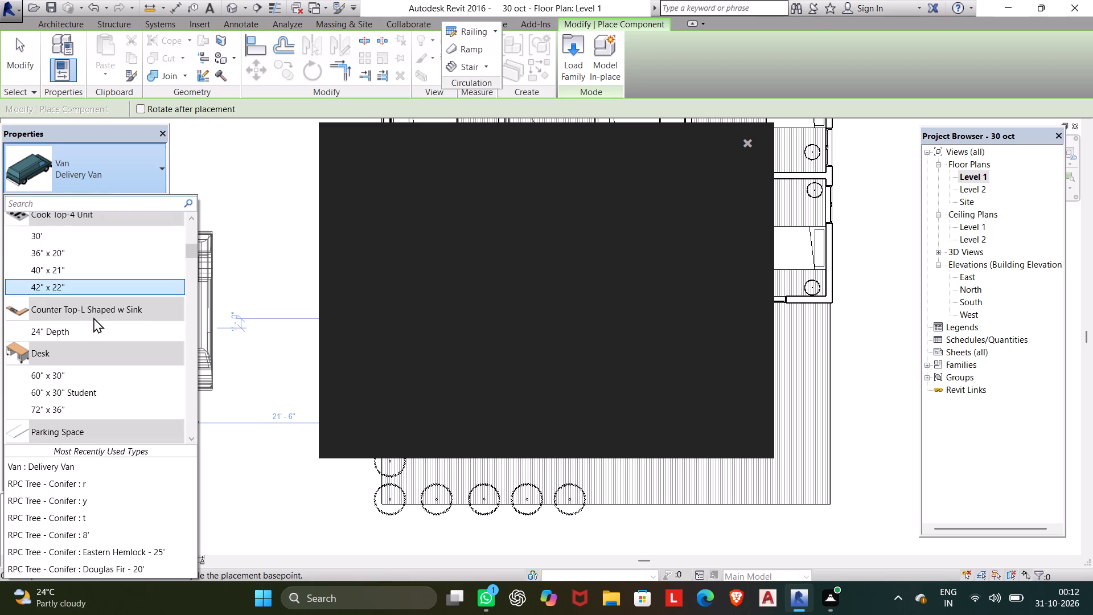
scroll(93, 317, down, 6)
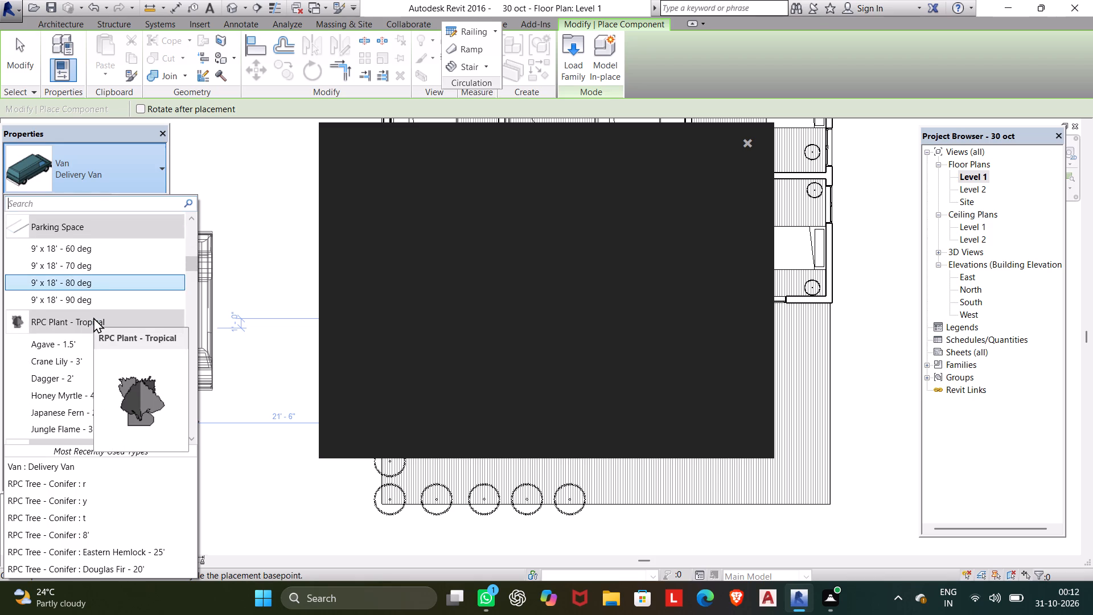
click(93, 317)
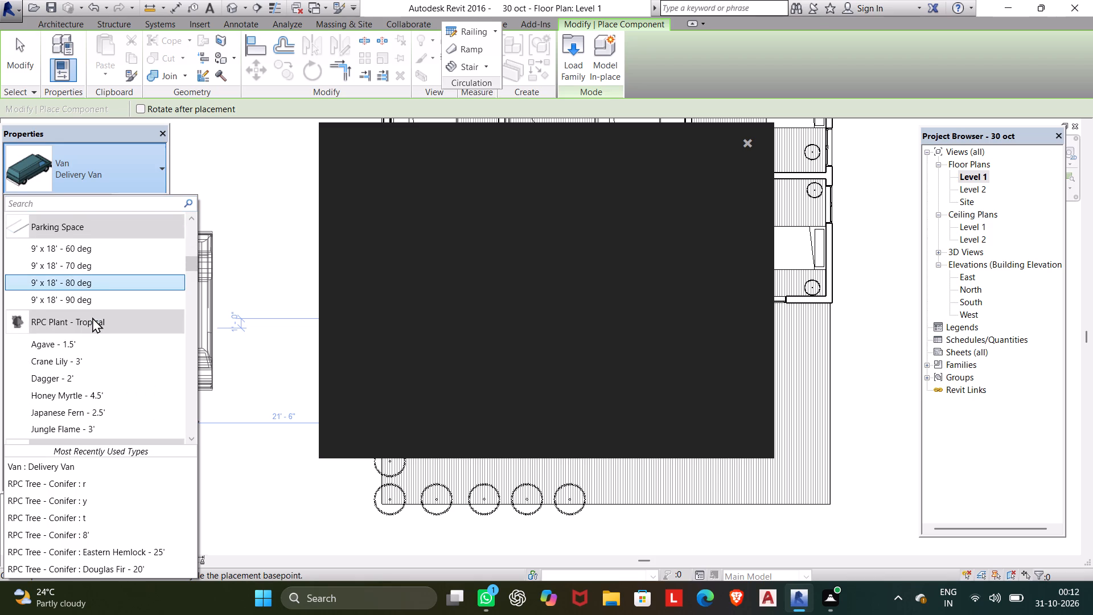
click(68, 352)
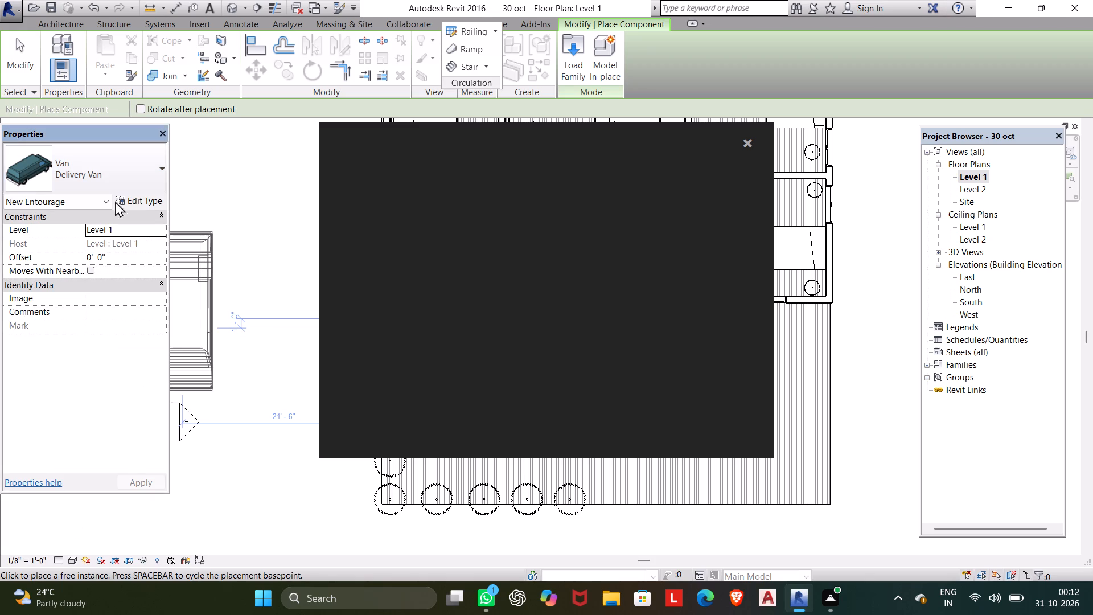
Choose the Crane Lily - 3' type of the RPC Plant - Tropical family as the component for placement.
click(145, 181)
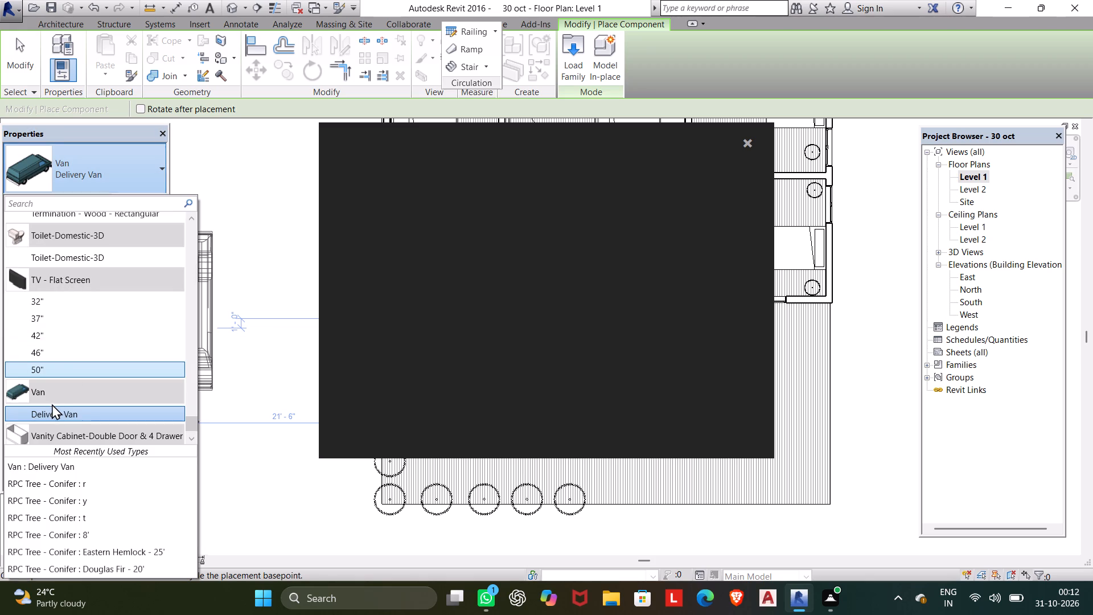
scroll(42, 461, down, 4)
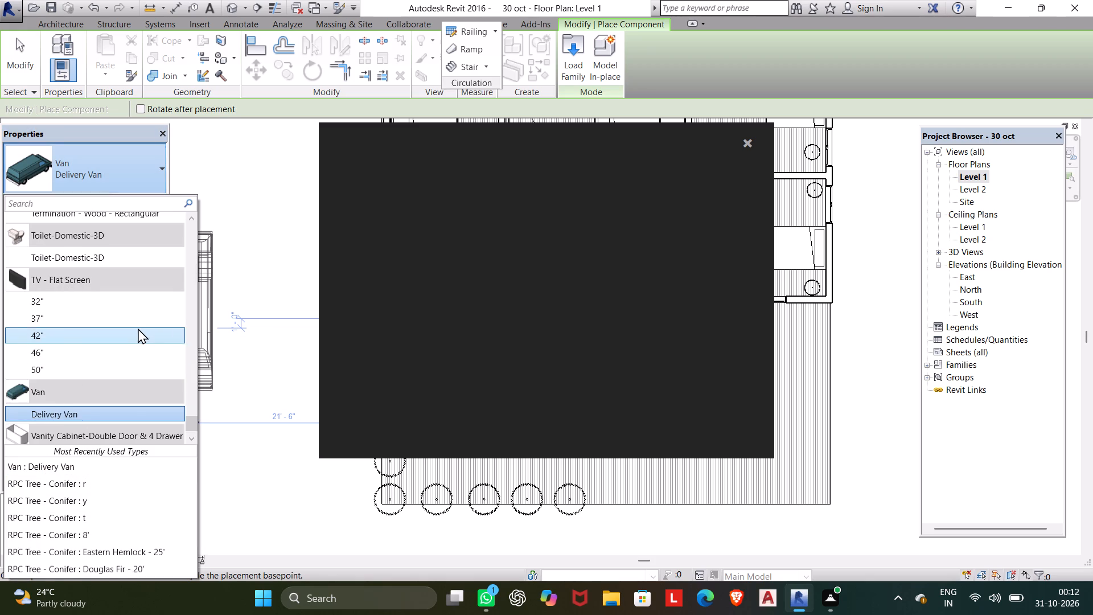
scroll(138, 327, up, 19)
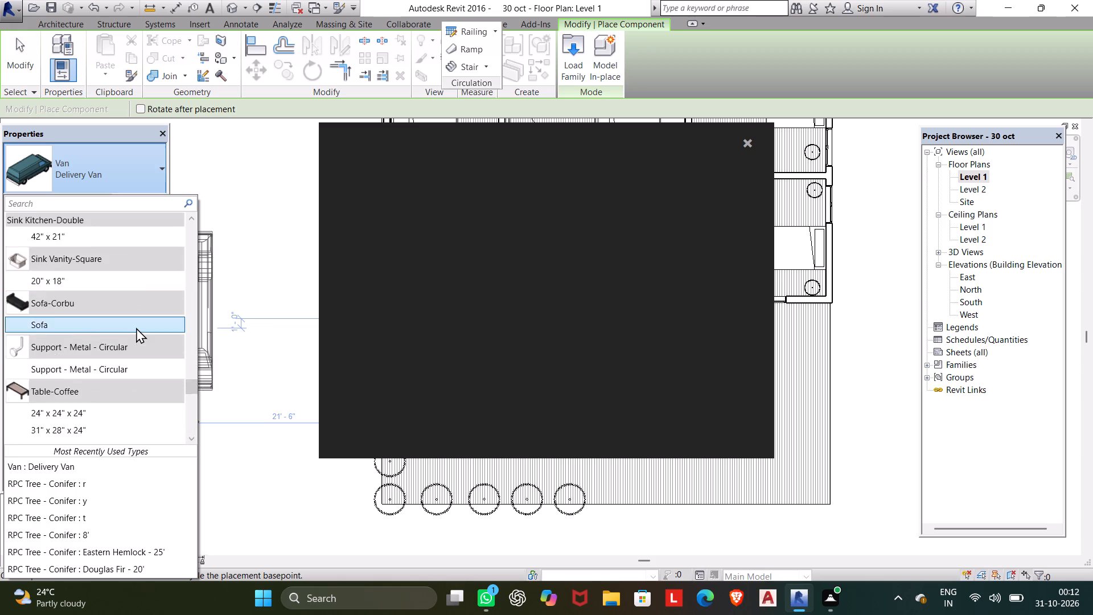
scroll(136, 327, up, 15)
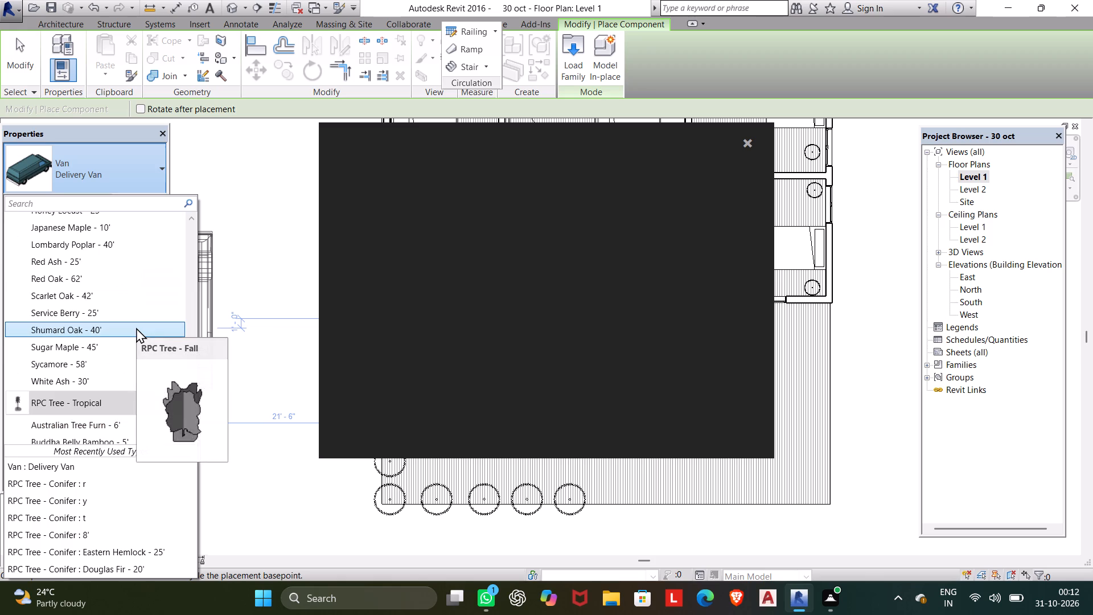
scroll(136, 327, up, 16)
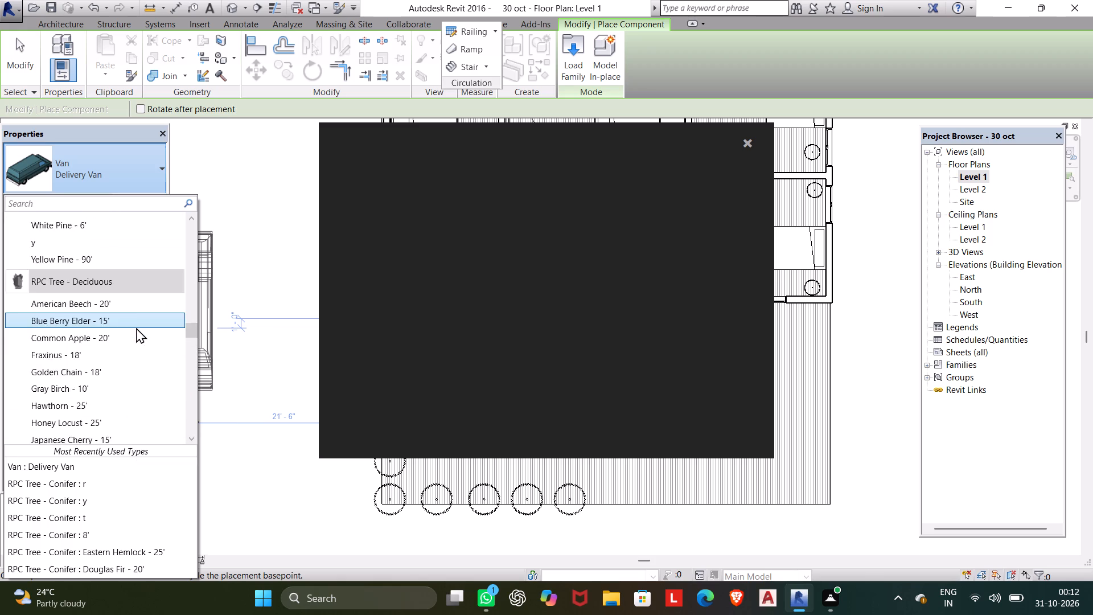
scroll(136, 327, up, 7)
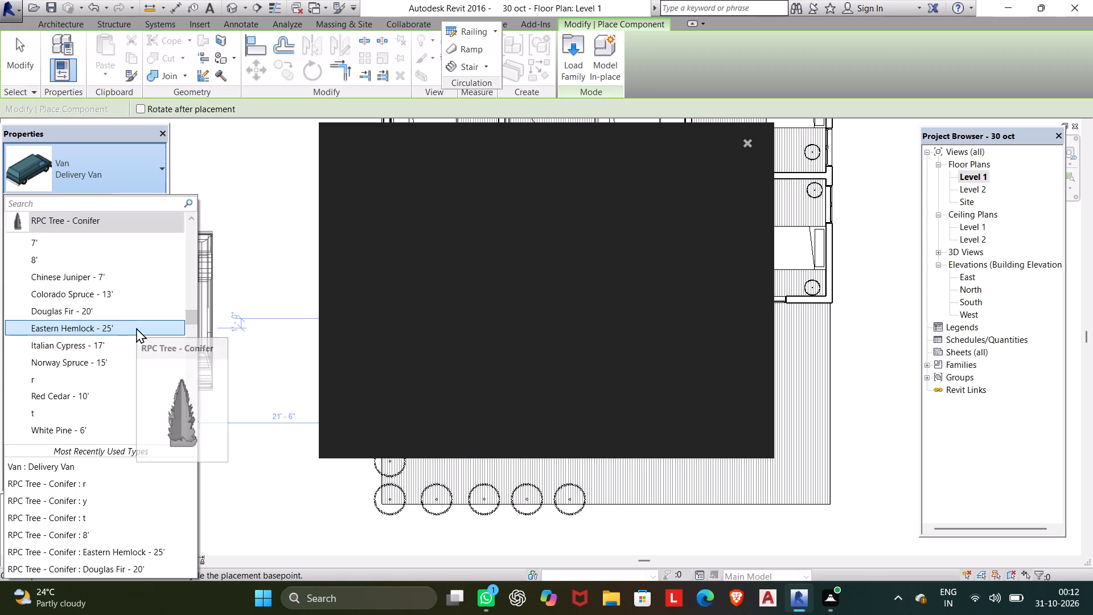
scroll(136, 327, up, 20)
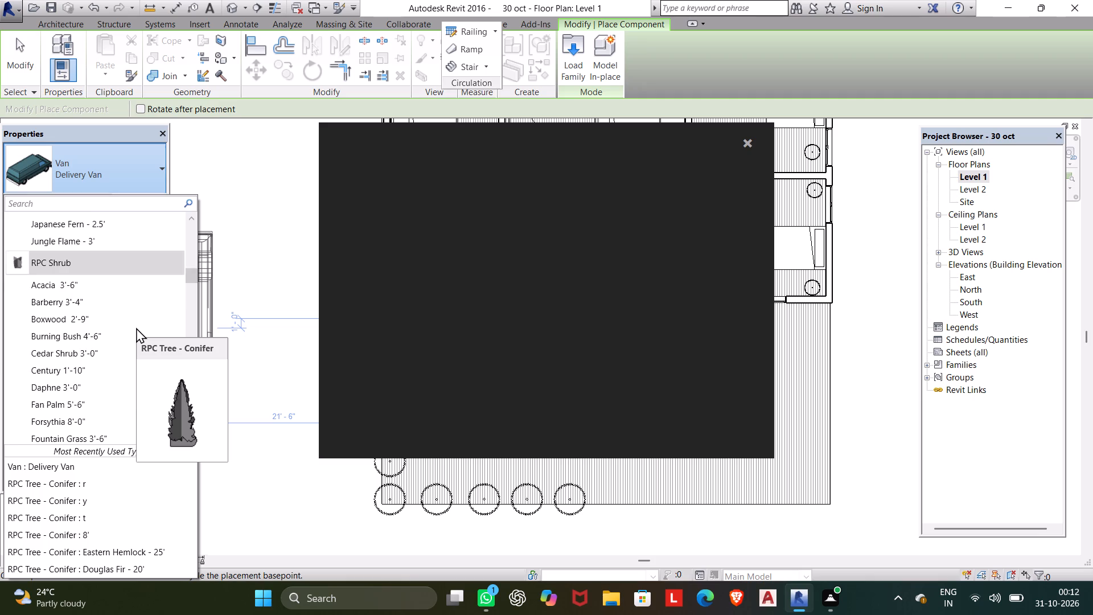
scroll(136, 327, up, 5)
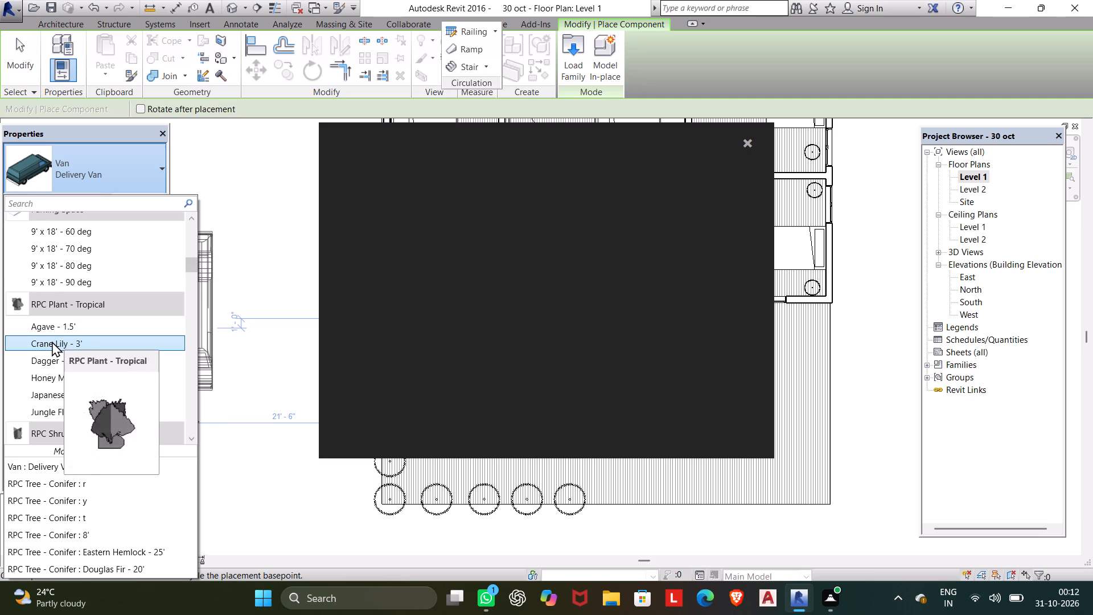
click(52, 341)
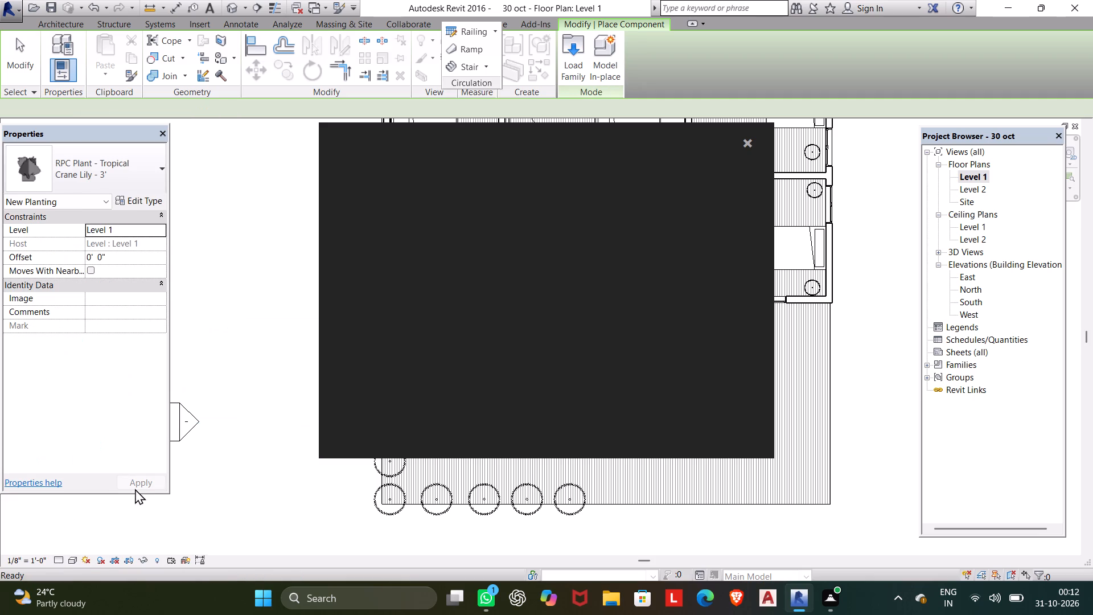
click(129, 487)
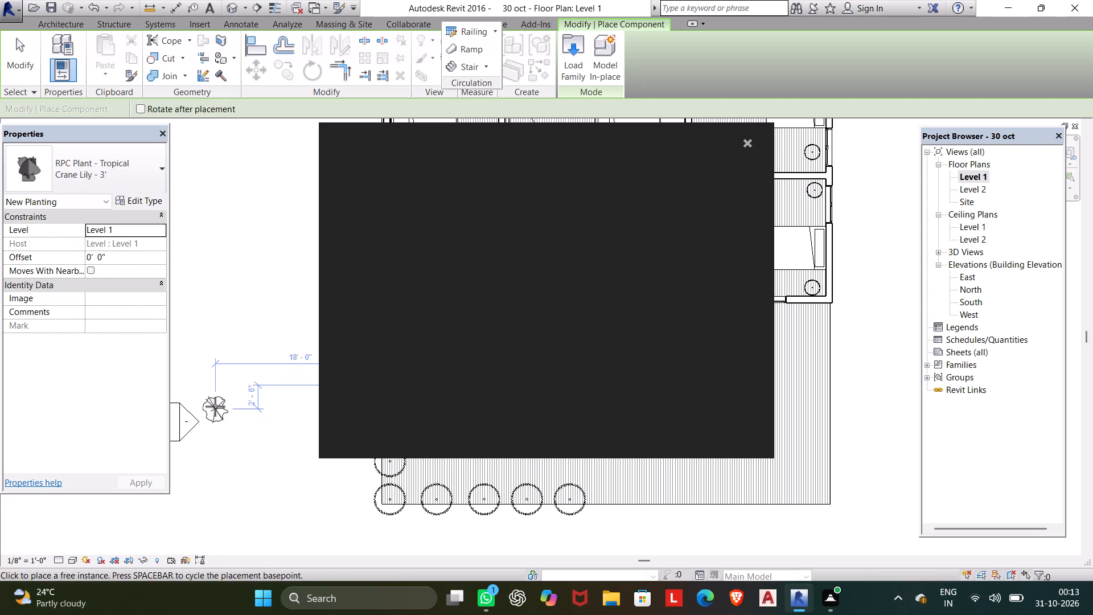
Dismiss the notification card covering the floor plan.
click(744, 145)
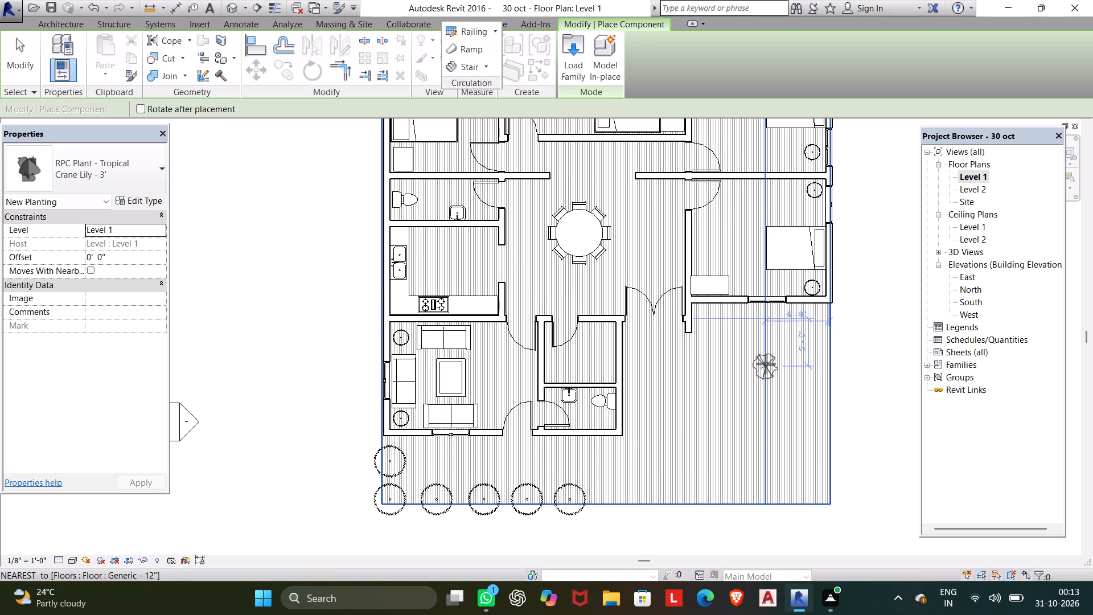
Place four Crane Lily - 3' plants: one on the outdoor floor's south edge, one at its southeast corner and two along its east edge.
scroll(821, 330, up, 6)
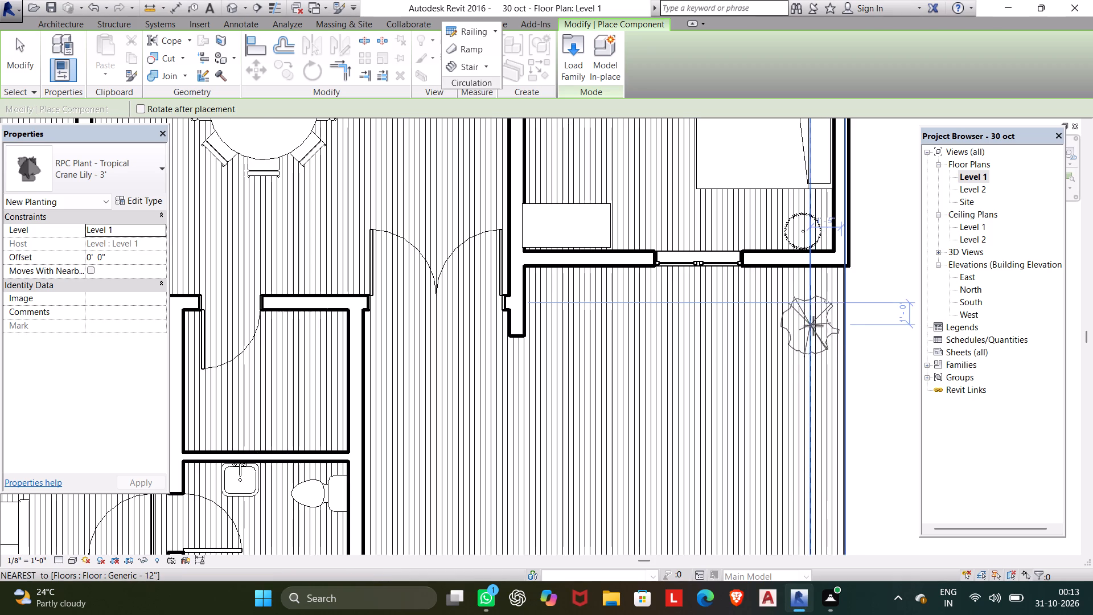
scroll(807, 359, down, 7)
middle_drag(811, 354, 807, 352)
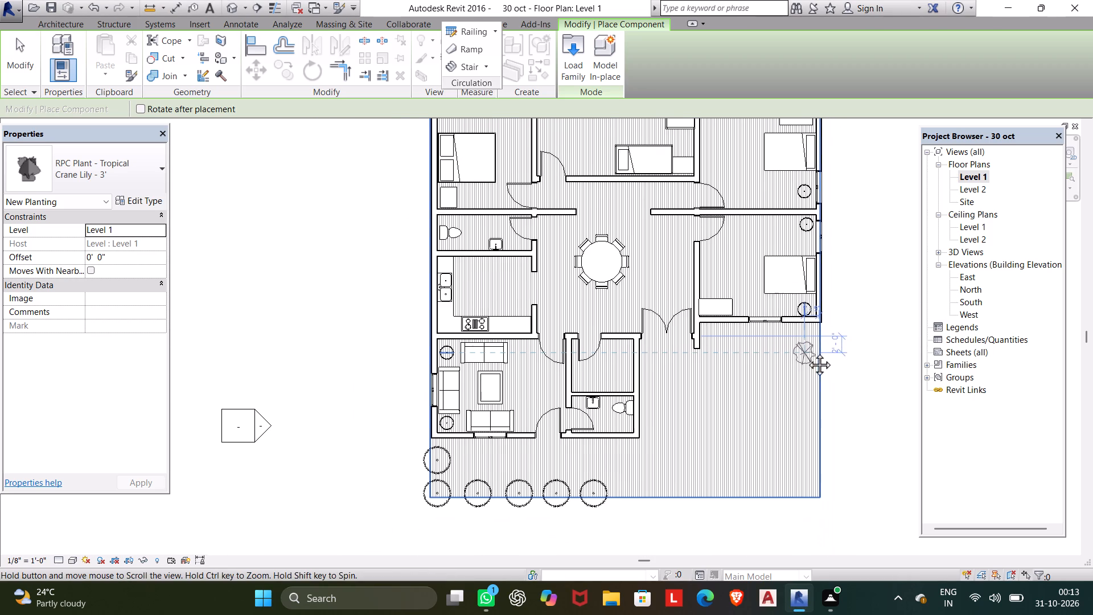
middle_drag(807, 352, 800, 348)
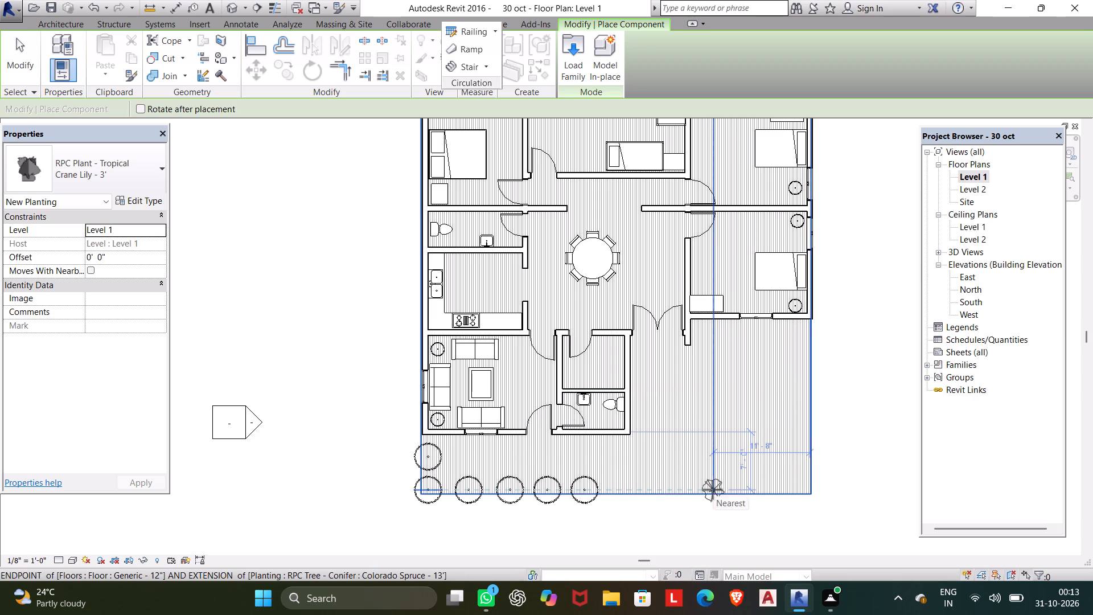
scroll(718, 480, up, 5)
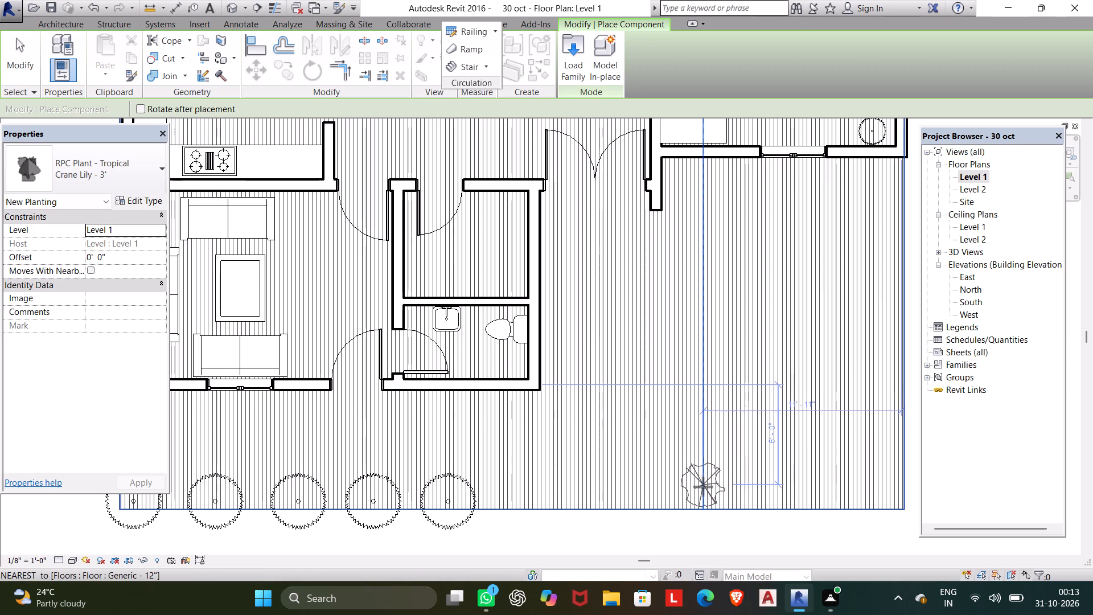
click(702, 489)
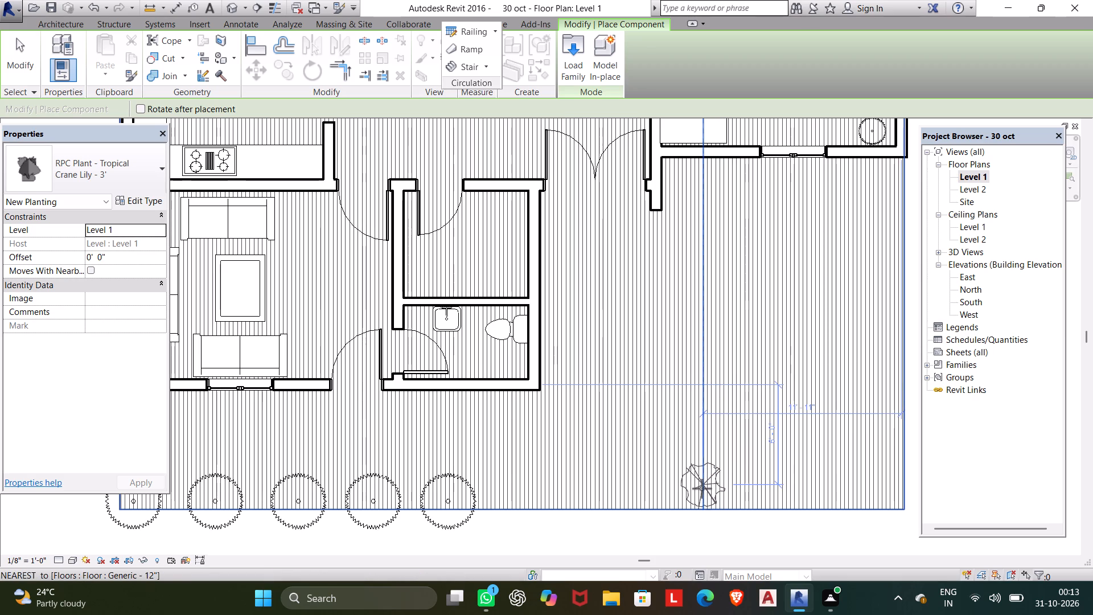
click(889, 486)
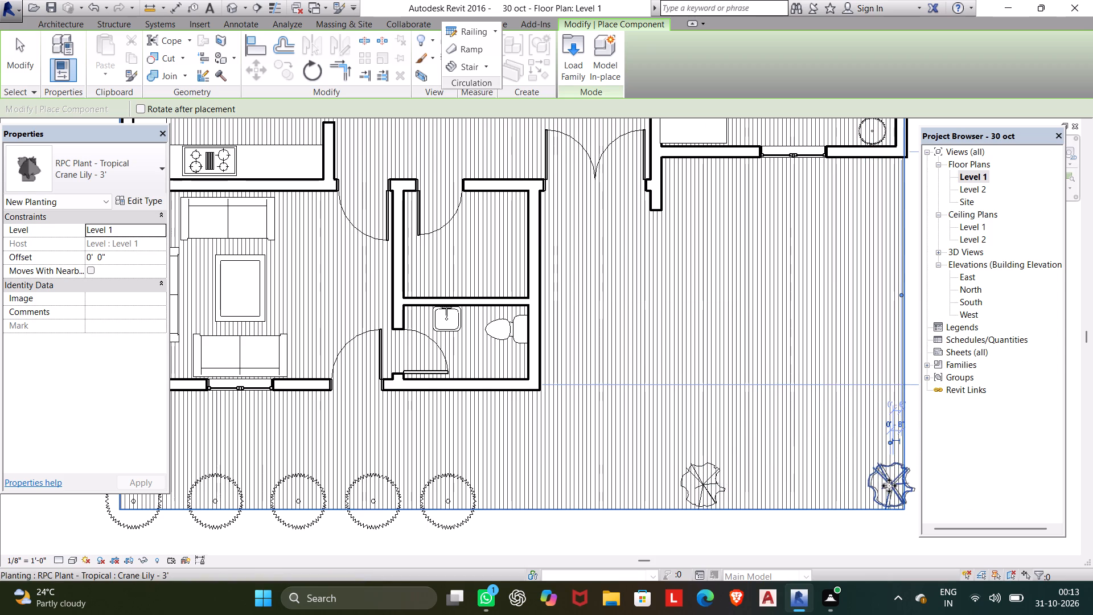
click(887, 191)
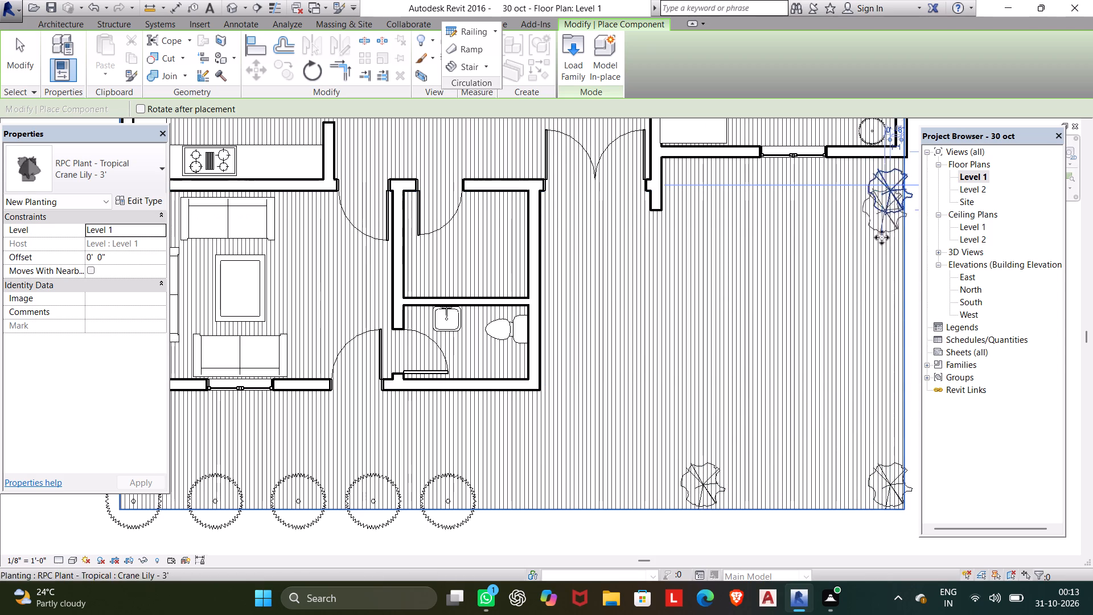
click(889, 308)
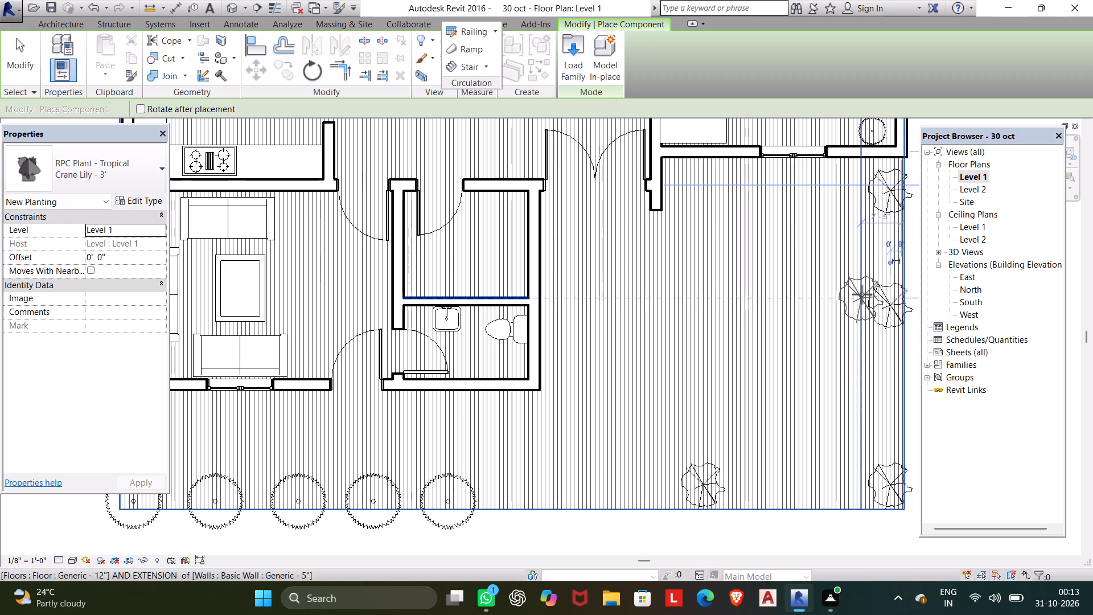
key(Escape)
Inspect the placed plants in the default 3D view and again on the Level 1 floor plan.
click(233, 6)
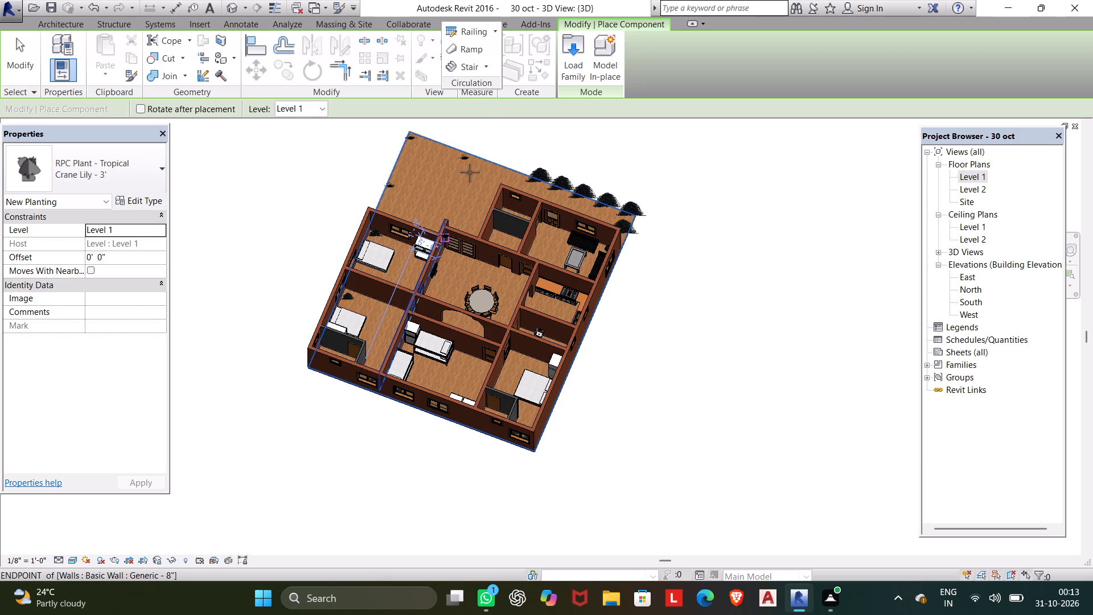
click(959, 178)
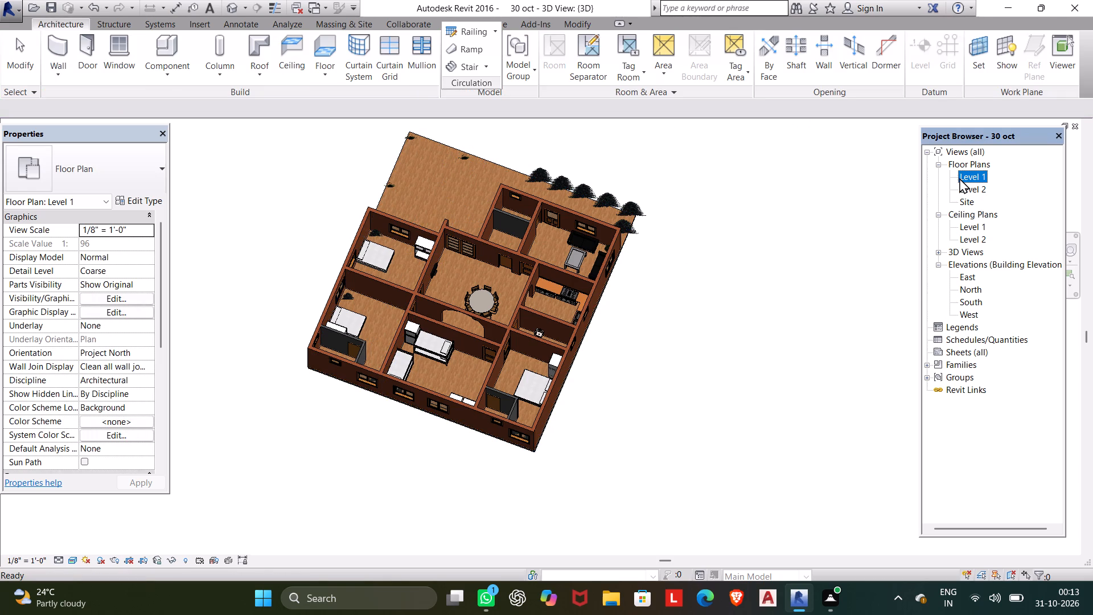
click(959, 178)
click(959, 178)
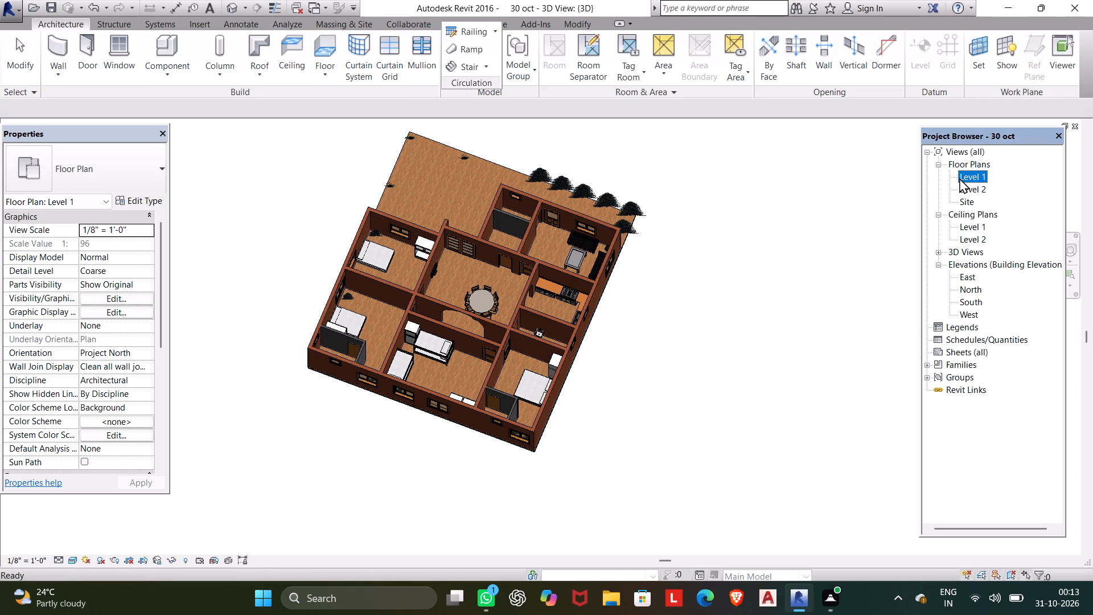
click(959, 178)
double_click(969, 178)
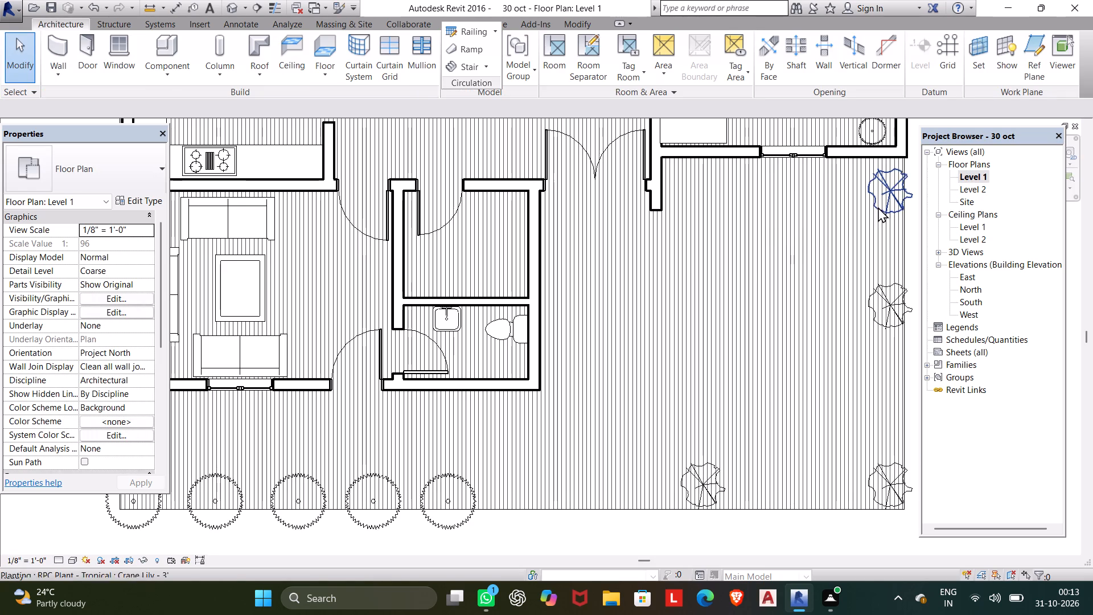
scroll(790, 249, down, 4)
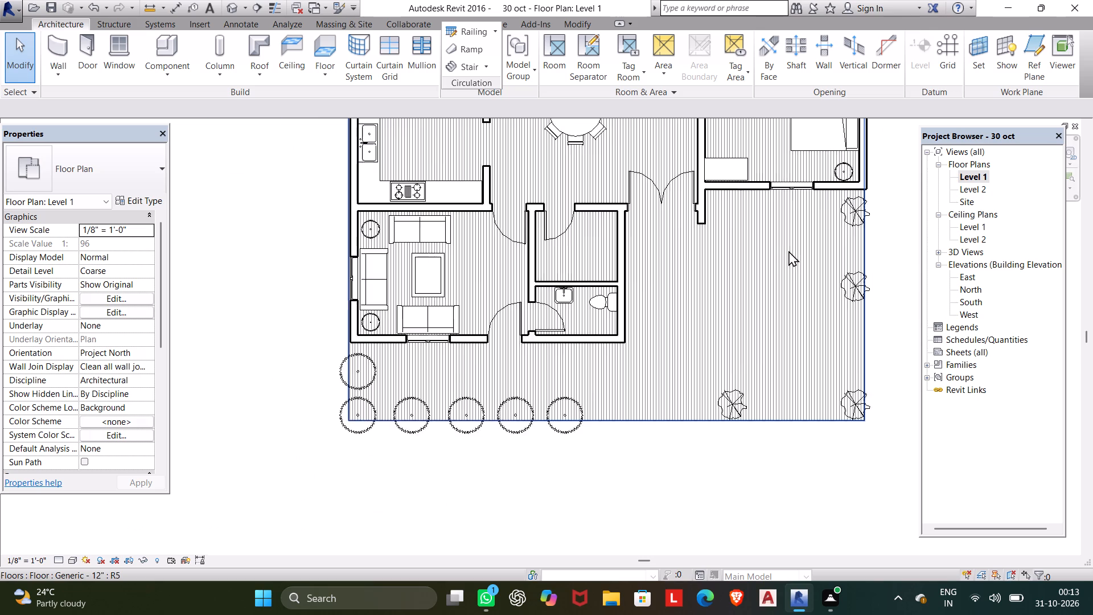
middle_drag(786, 250, 764, 359)
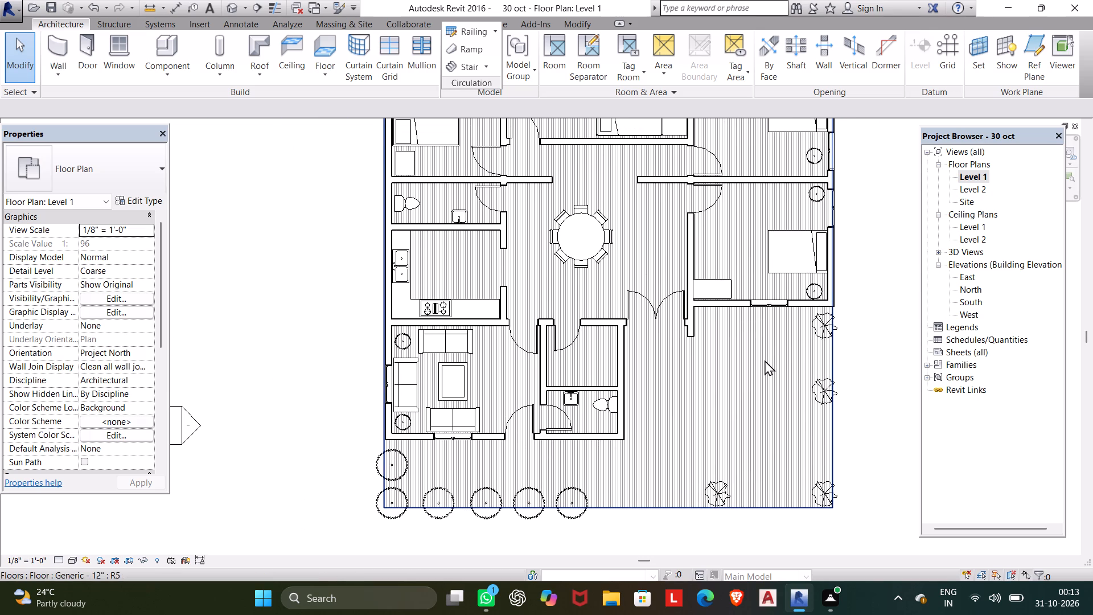
scroll(783, 388, down, 1)
middle_drag(776, 385, 738, 454)
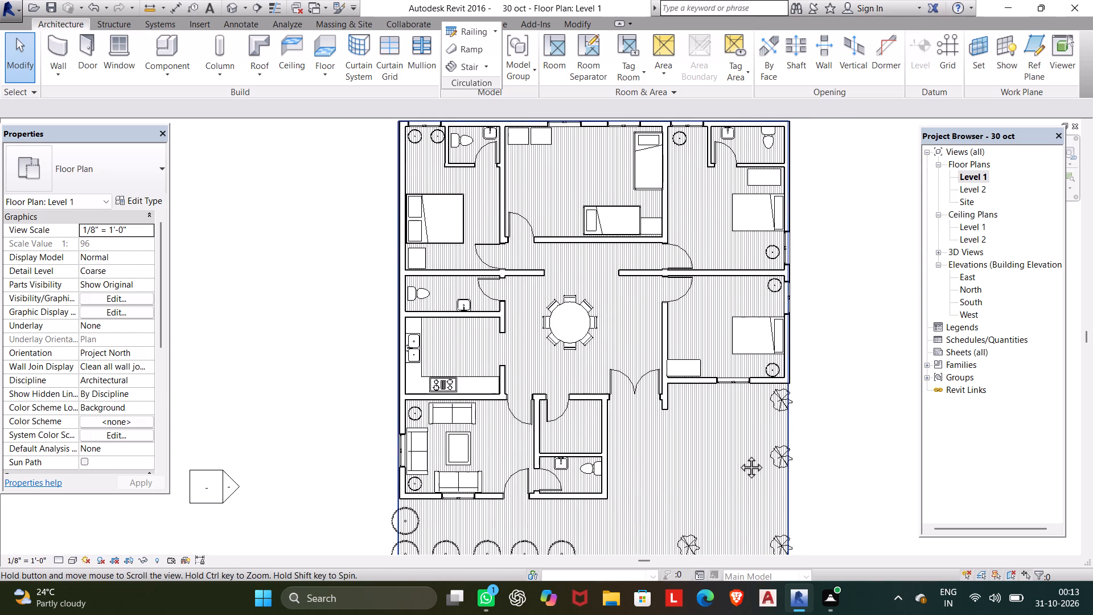
middle_drag(738, 454, 738, 453)
scroll(693, 423, down, 1)
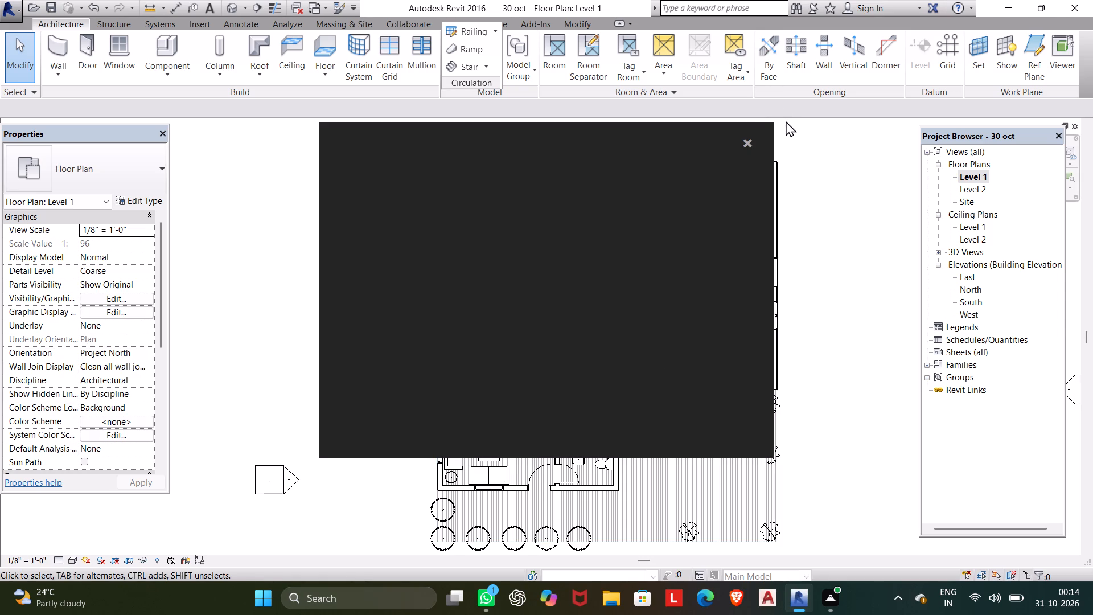
Dismiss the dark notification card covering the floor plan.
click(747, 141)
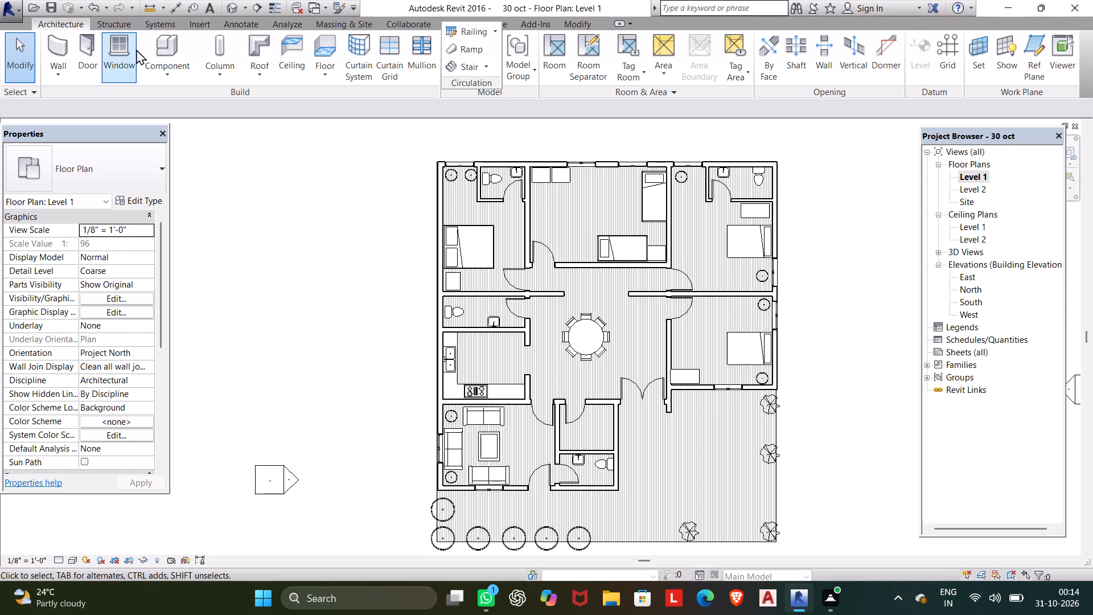
For a new component, load the Chair-Corbu family from the Furniture Seating folder of the US Imperial library, and leave placement.
click(151, 45)
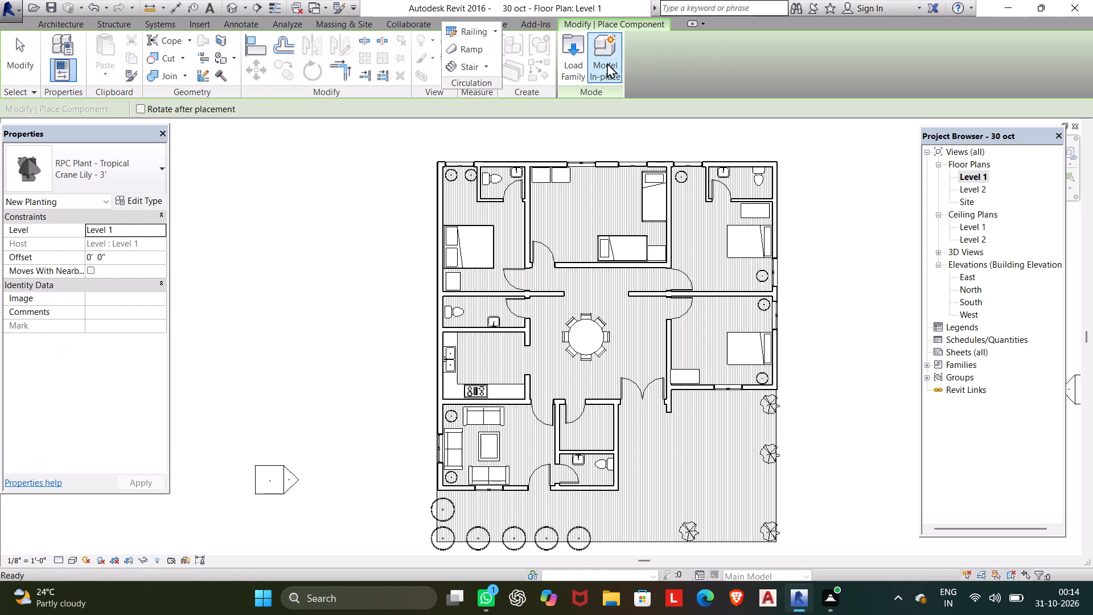
click(578, 50)
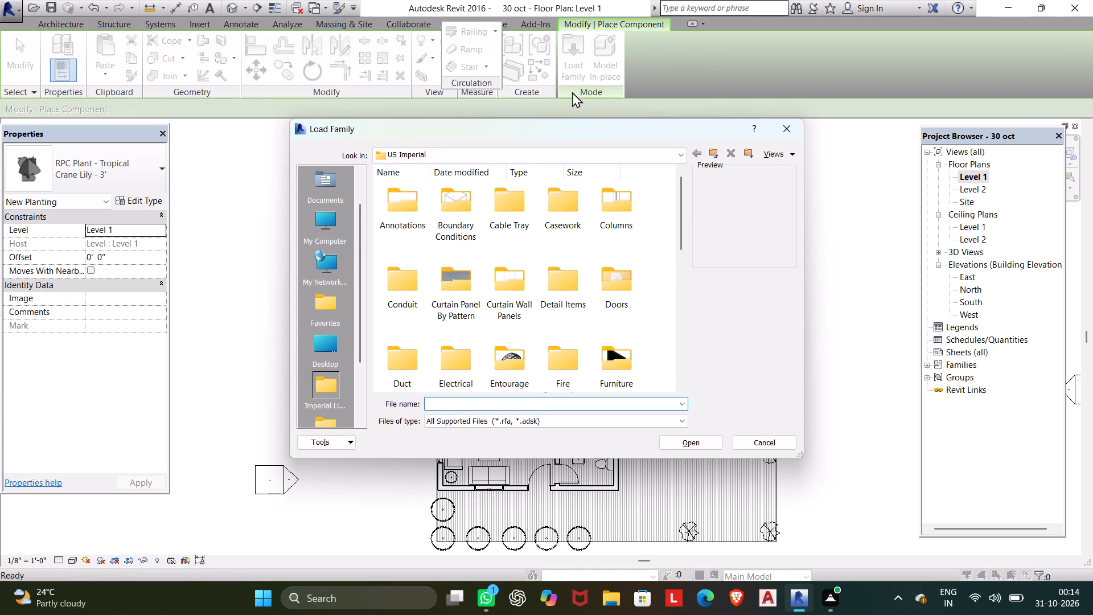
click(617, 359)
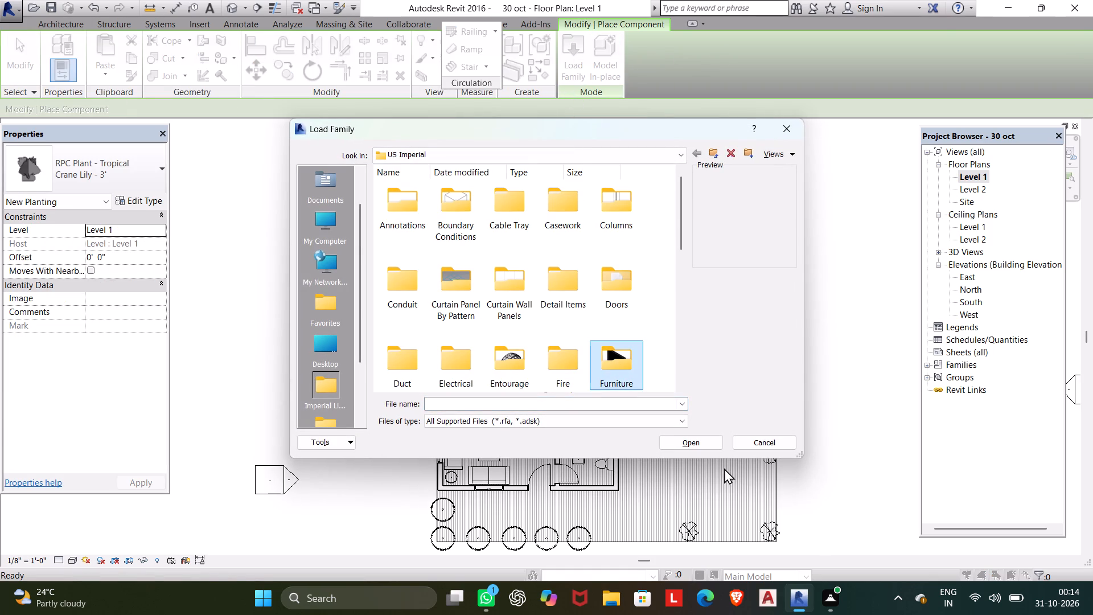
click(717, 444)
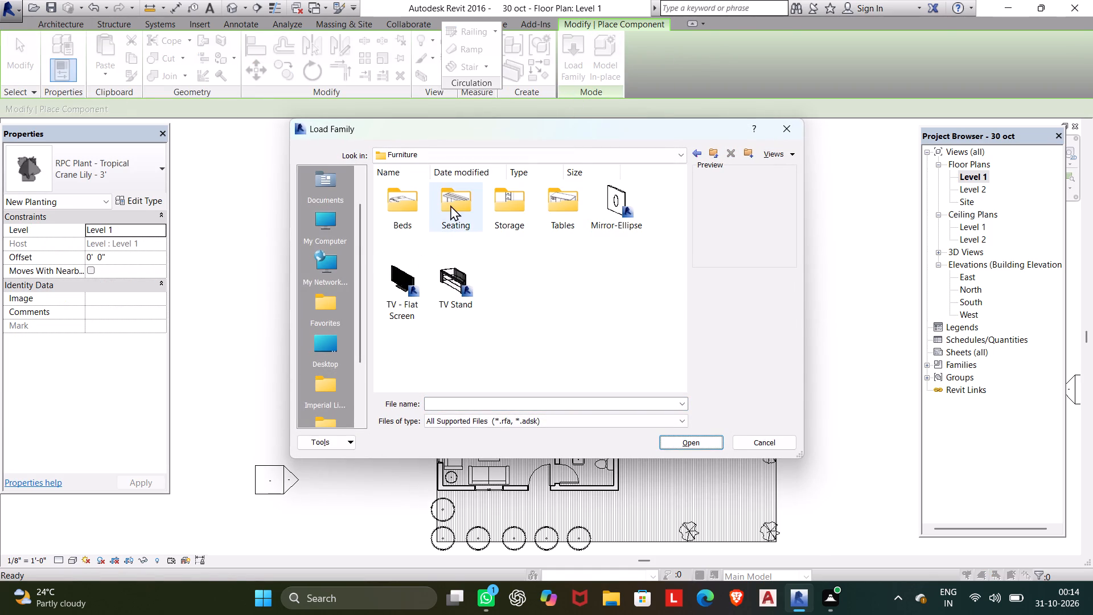
double_click(450, 204)
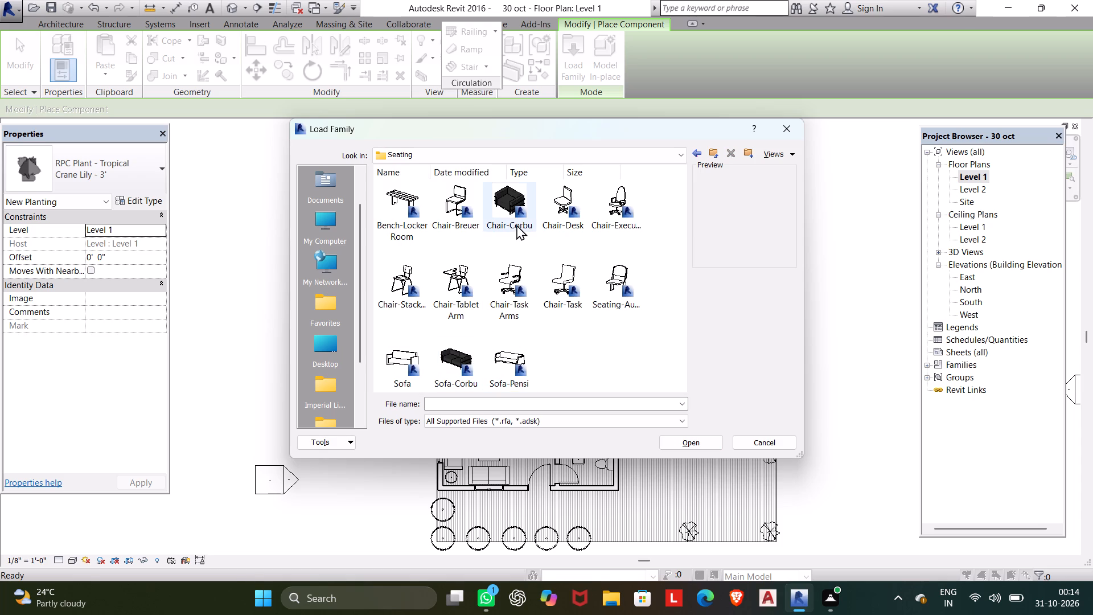
click(513, 210)
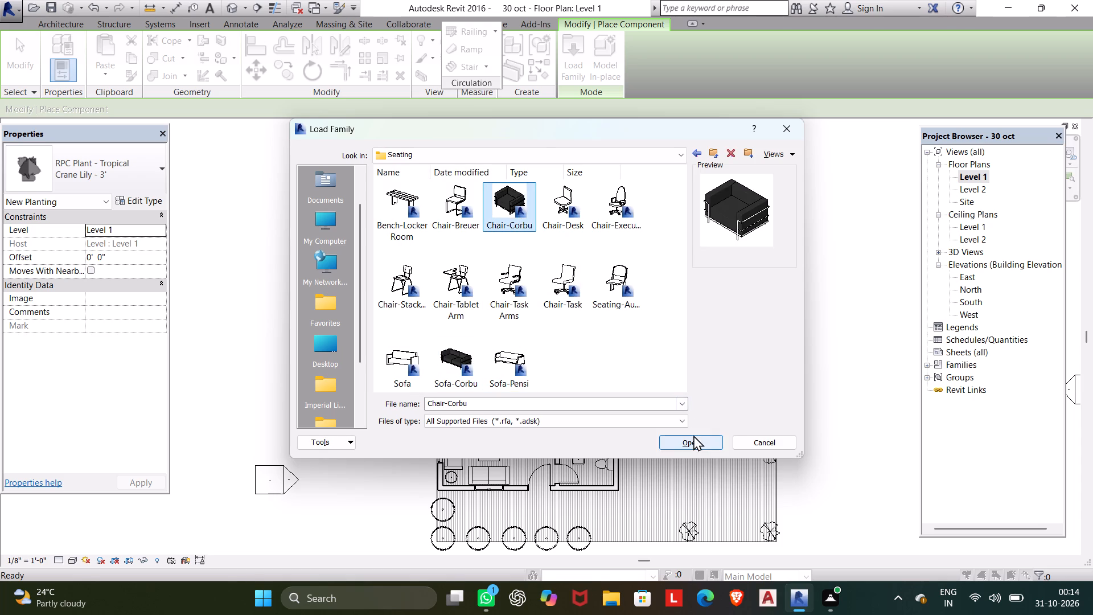
click(693, 435)
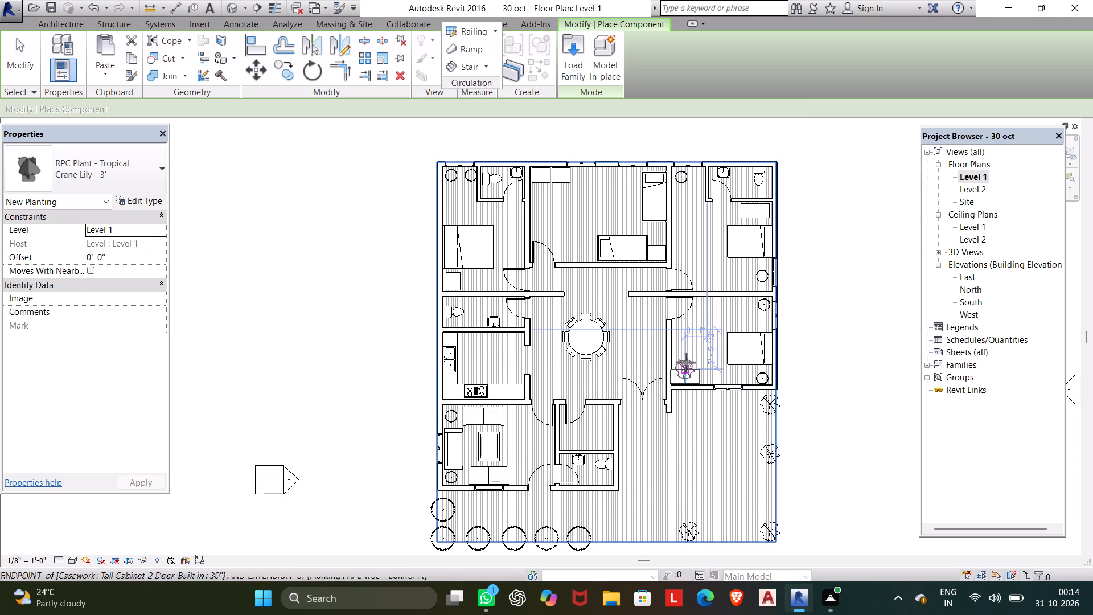
scroll(686, 362, up, 6)
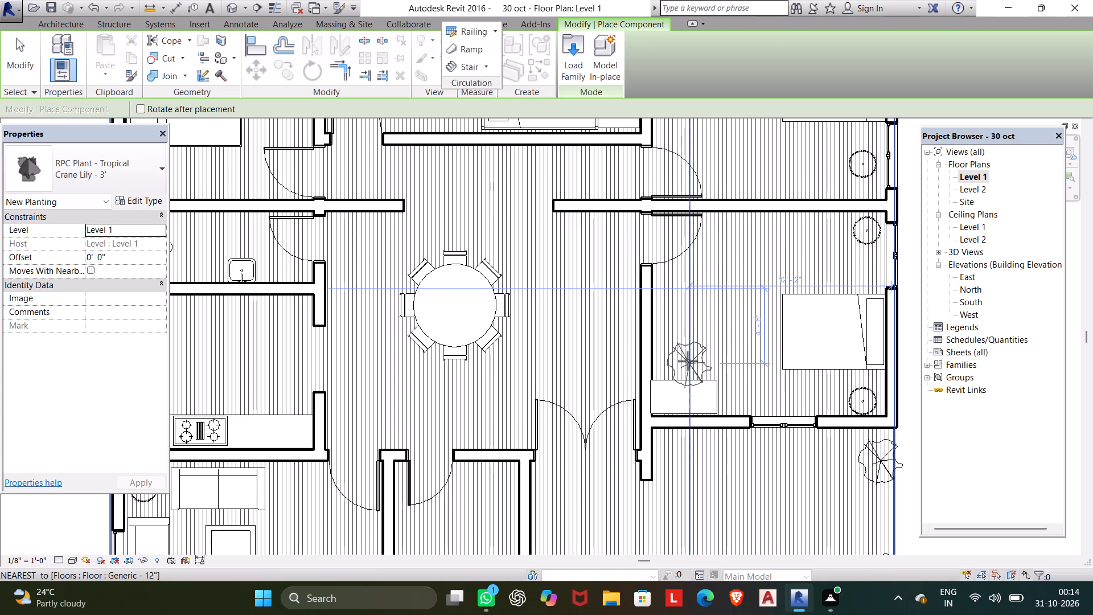
key(Escape)
key(Escape)
key(Escape)
key(Escape)
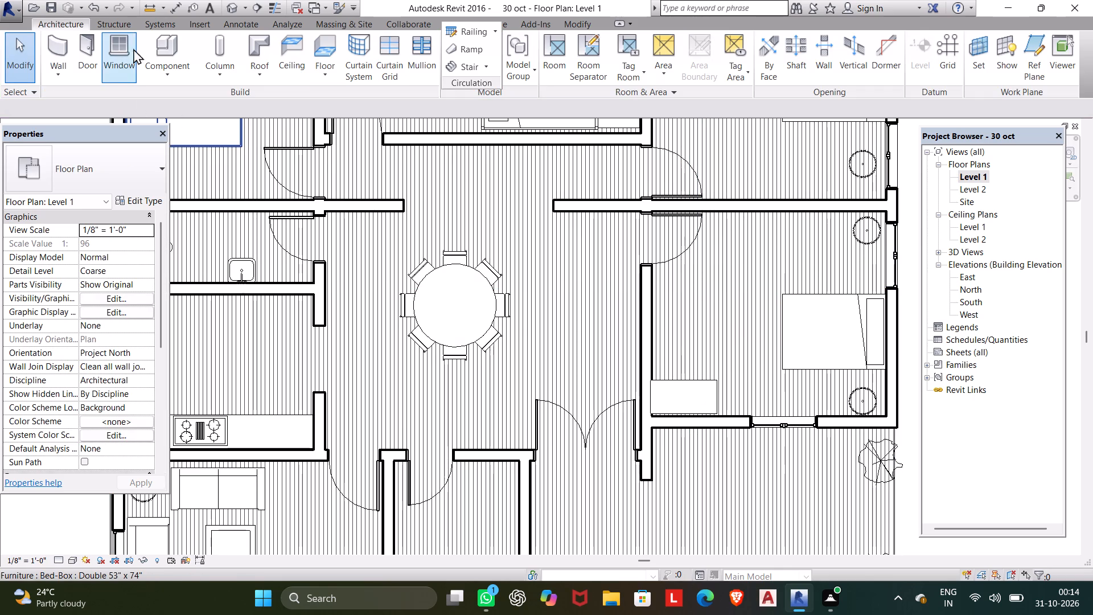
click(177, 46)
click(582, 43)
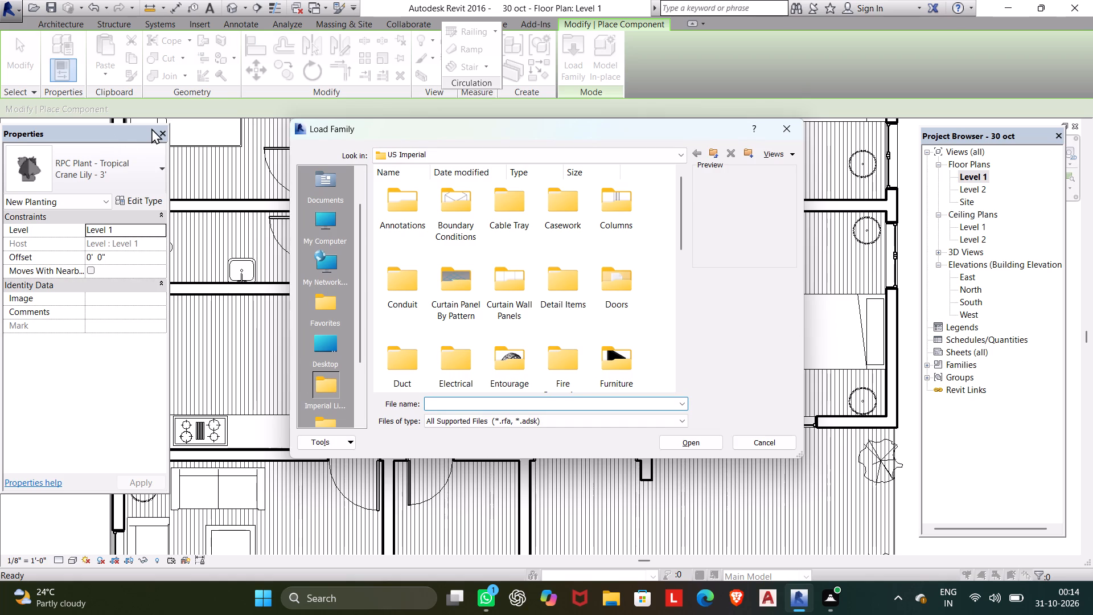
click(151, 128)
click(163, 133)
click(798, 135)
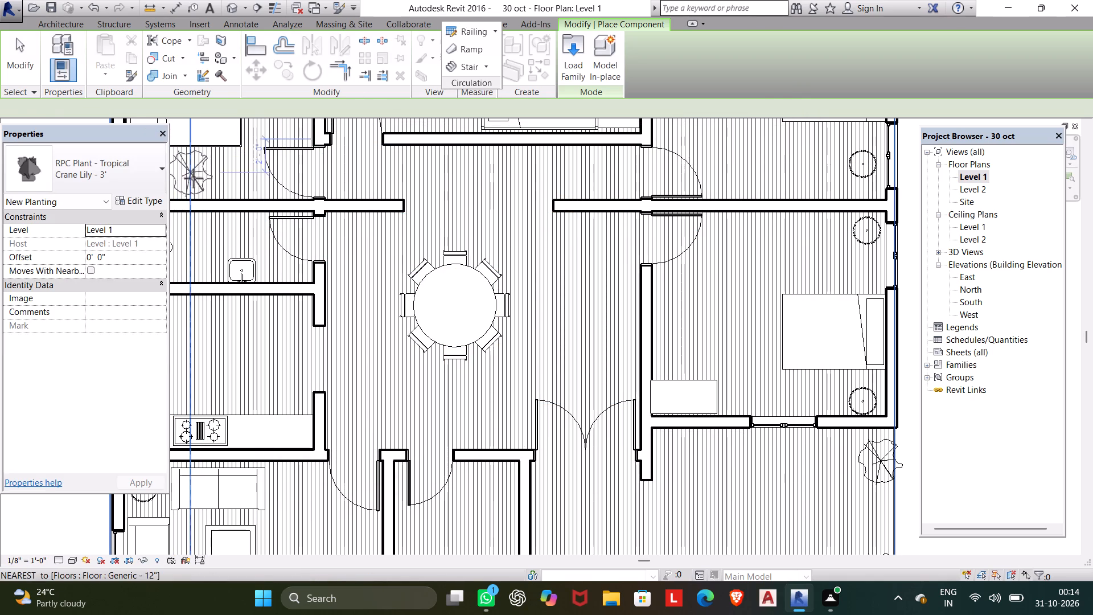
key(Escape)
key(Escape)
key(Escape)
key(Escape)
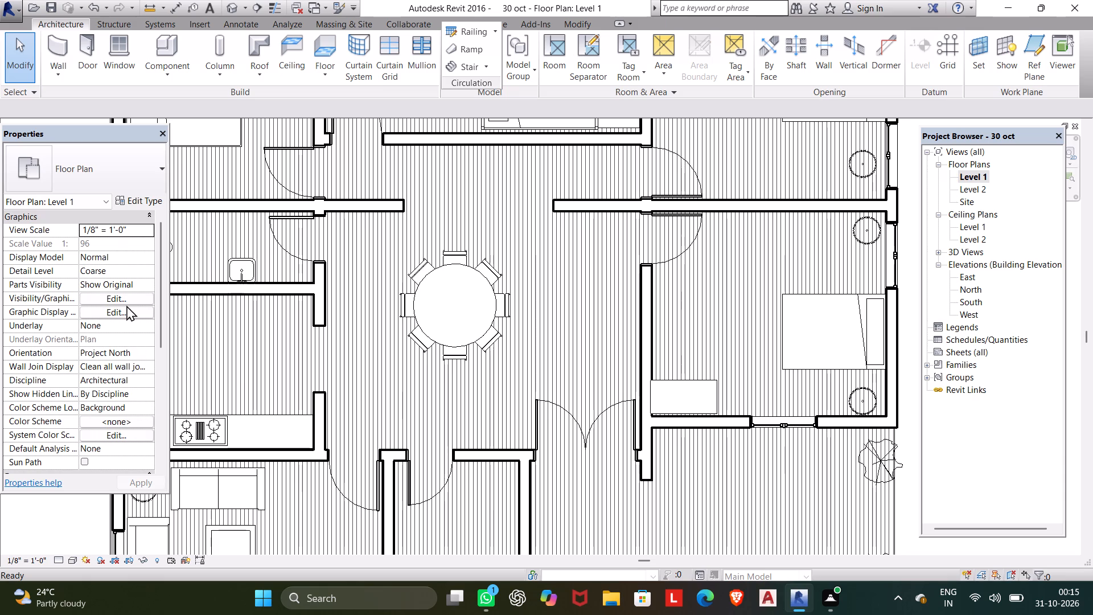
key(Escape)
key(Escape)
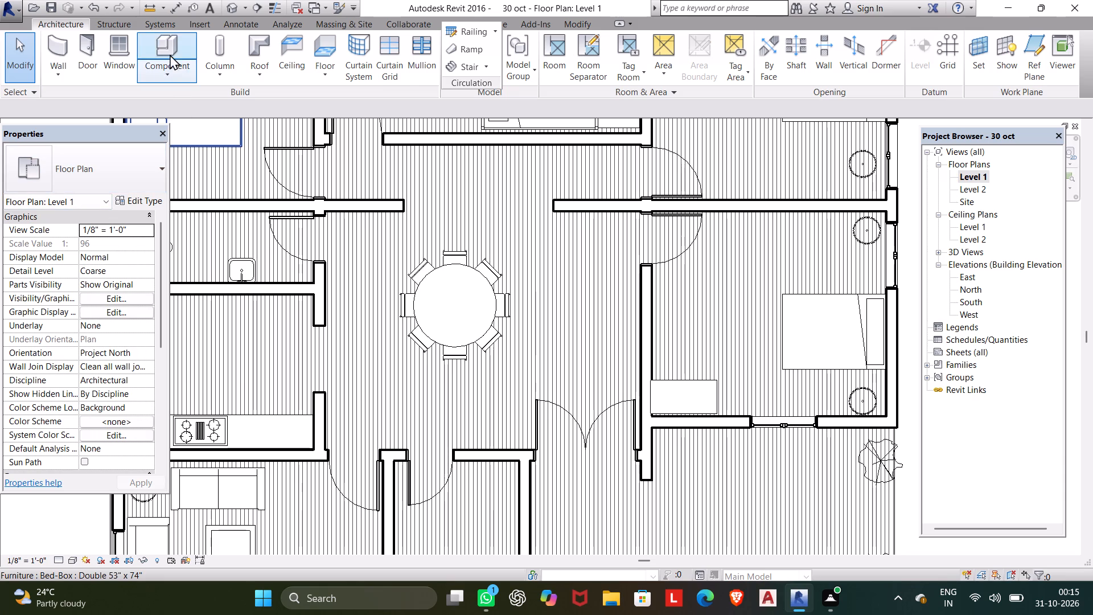
Start placing a component and choose the Chair-Breuer type from the loaded component families.
click(166, 48)
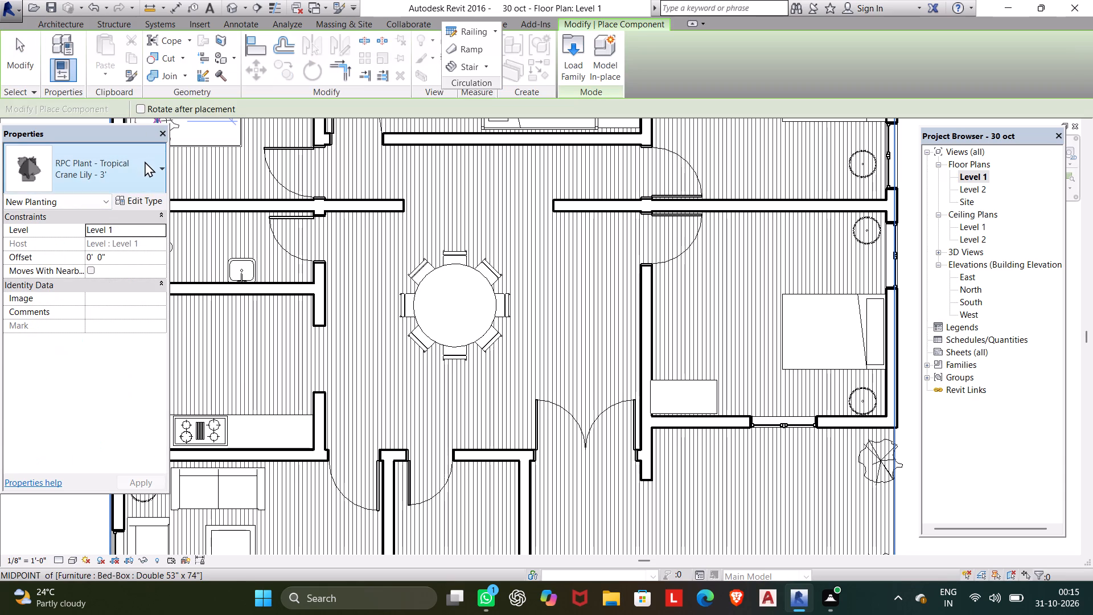
click(145, 161)
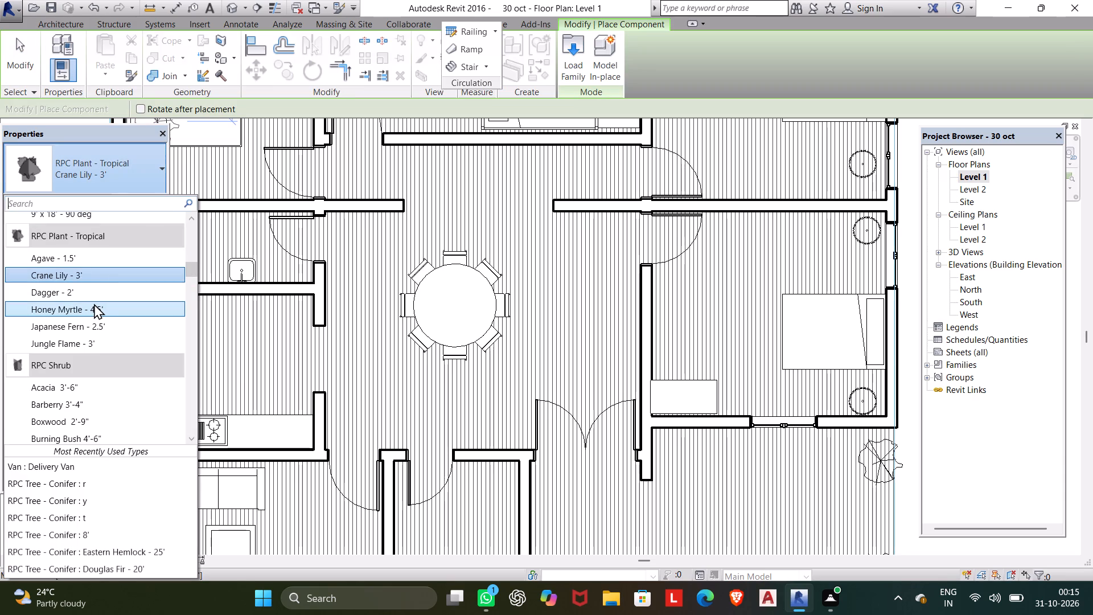
scroll(94, 304, up, 20)
scroll(94, 304, up, 4)
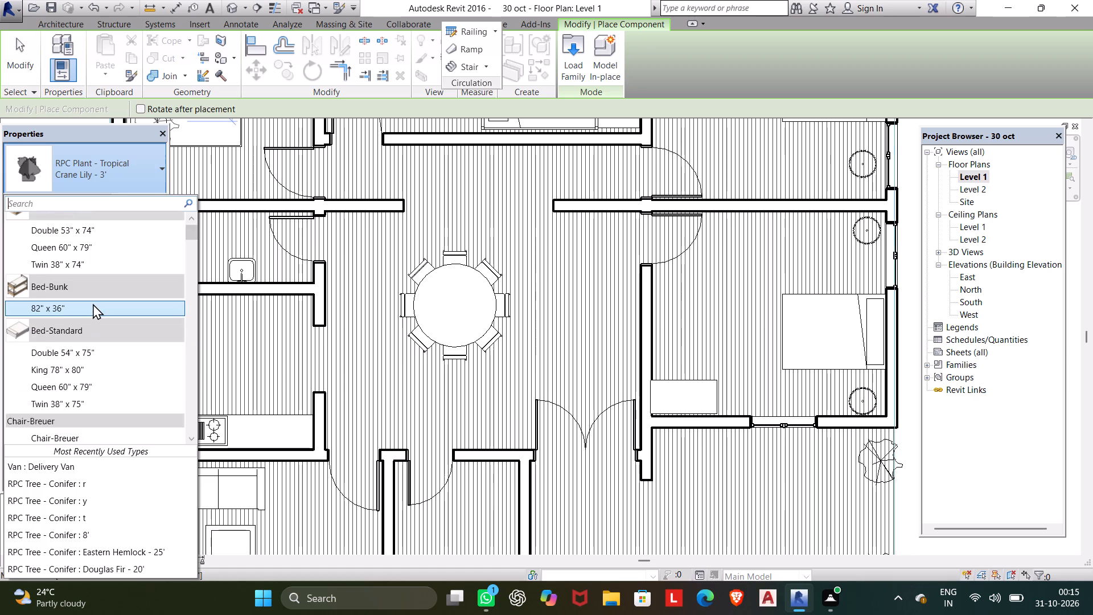
scroll(93, 304, up, 10)
scroll(151, 220, down, 2)
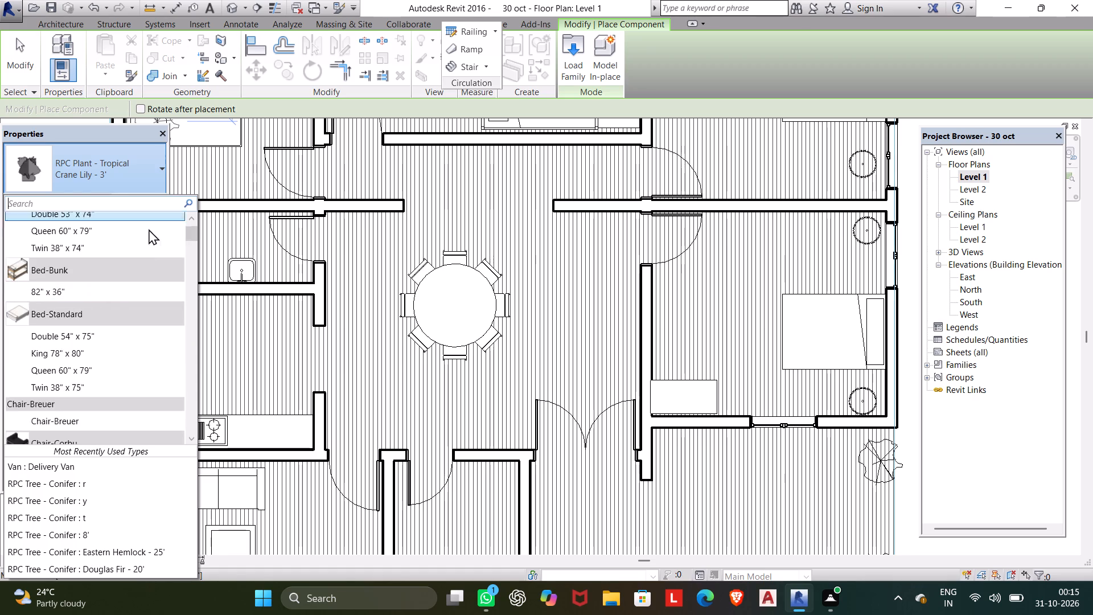
scroll(149, 229, down, 6)
scroll(0, 527, down, 11)
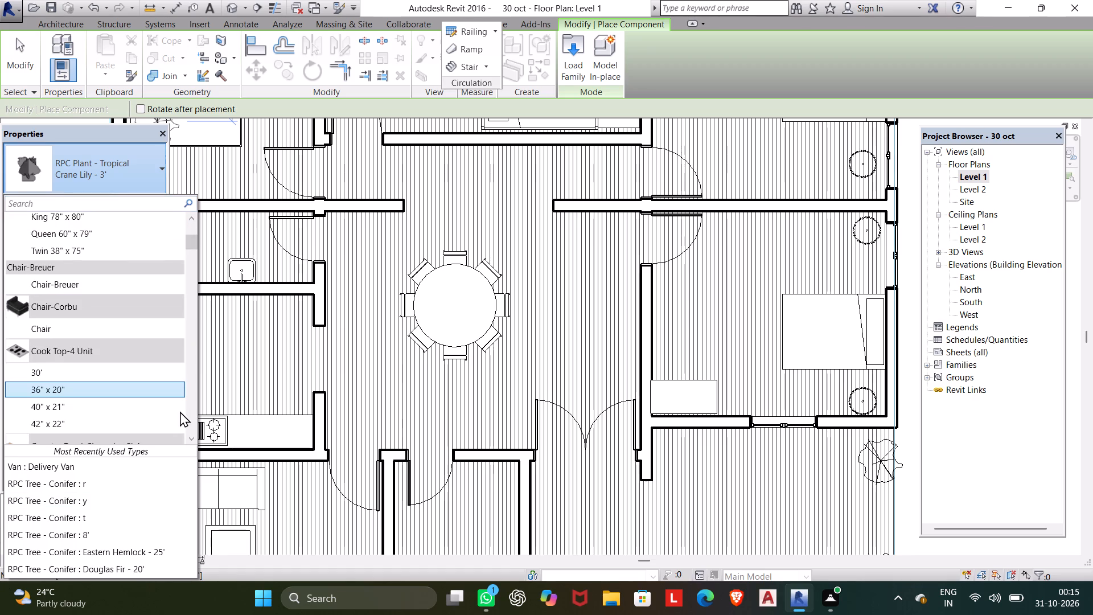
scroll(82, 390, down, 10)
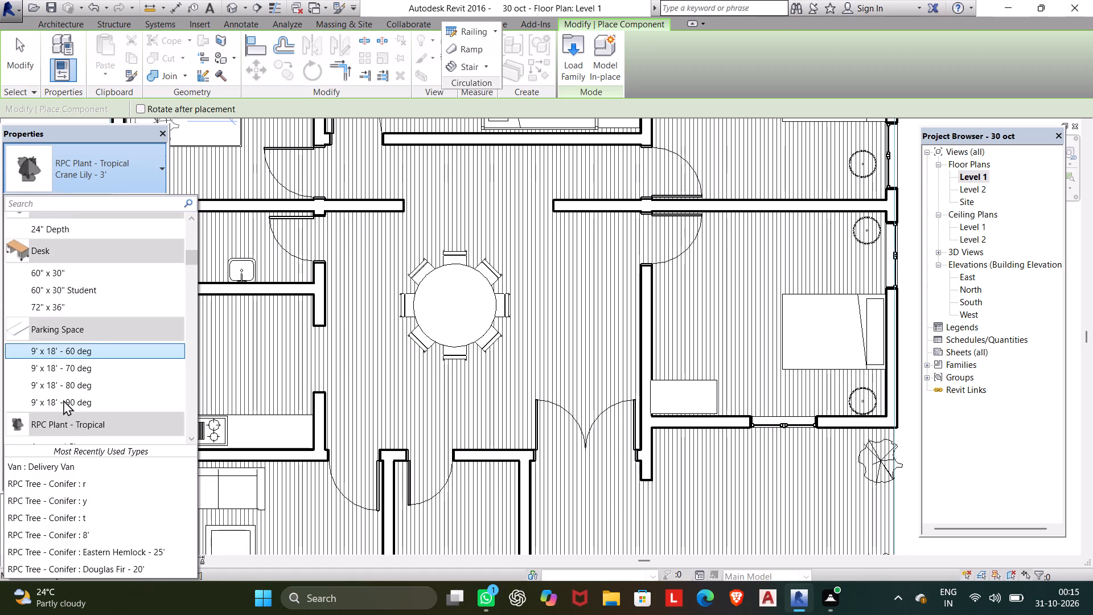
scroll(63, 400, down, 17)
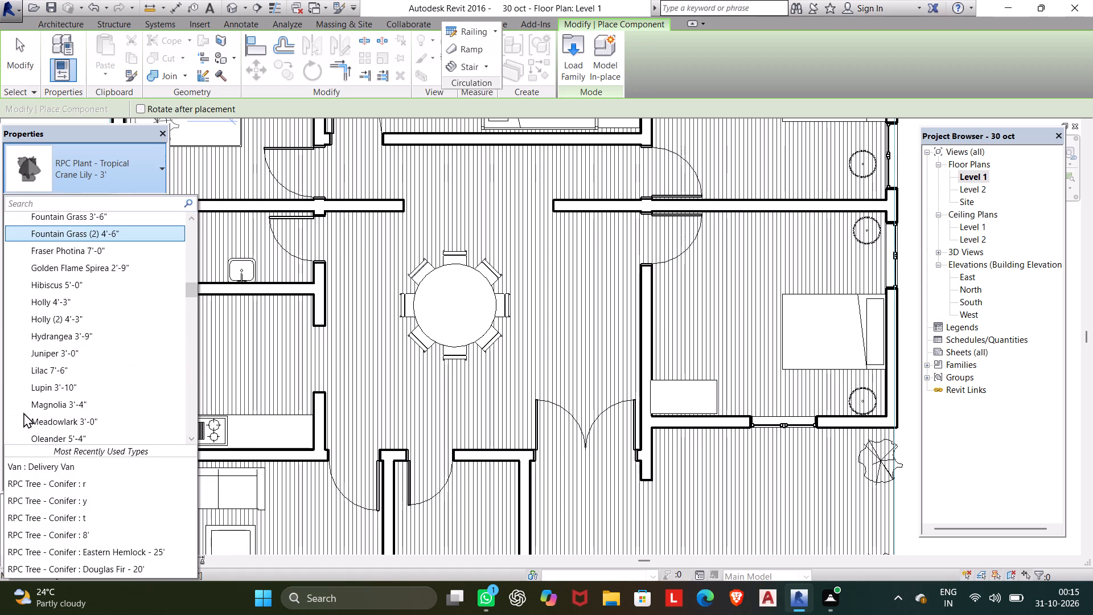
scroll(23, 412, down, 18)
scroll(23, 412, down, 4)
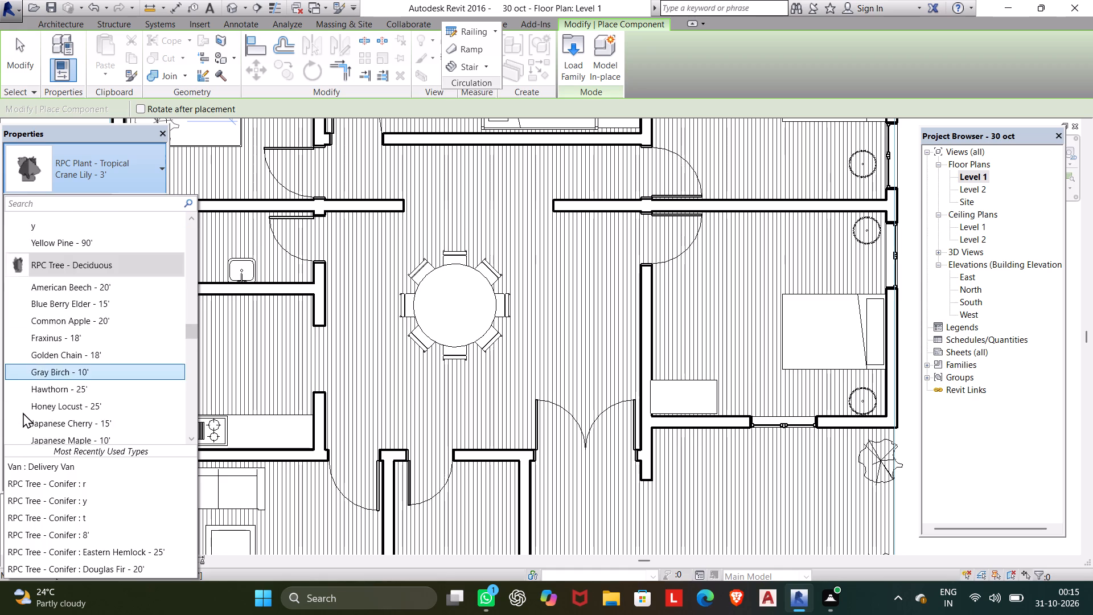
scroll(23, 412, down, 20)
scroll(23, 412, down, 15)
scroll(0, 454, down, 5)
scroll(86, 362, down, 8)
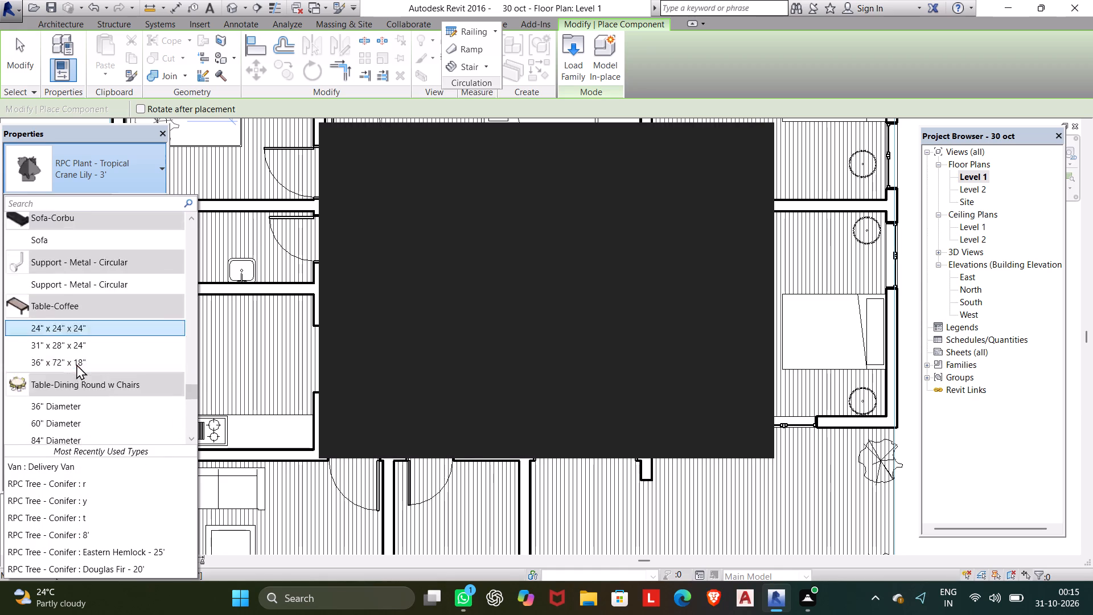
scroll(76, 364, down, 9)
scroll(15, 383, down, 5)
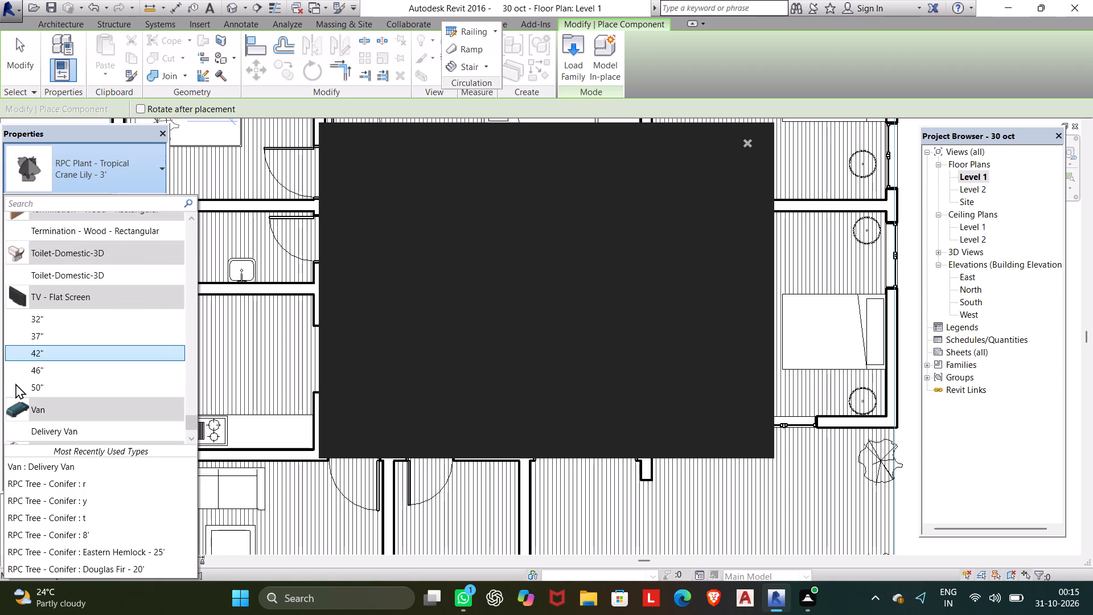
scroll(15, 383, down, 6)
scroll(15, 383, up, 10)
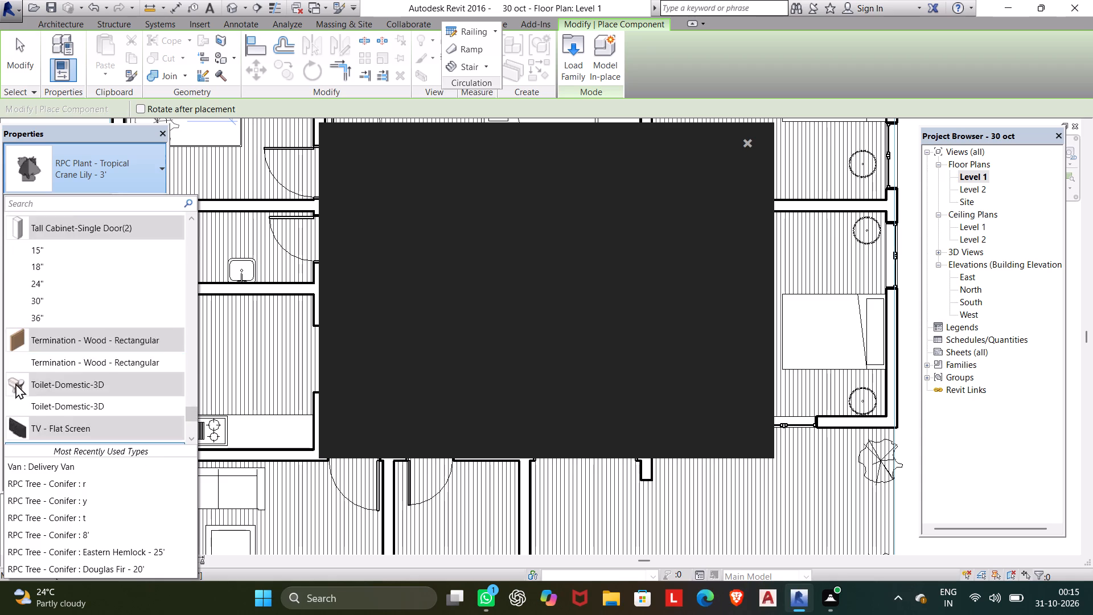
scroll(15, 383, up, 5)
scroll(15, 383, up, 20)
scroll(15, 383, up, 2)
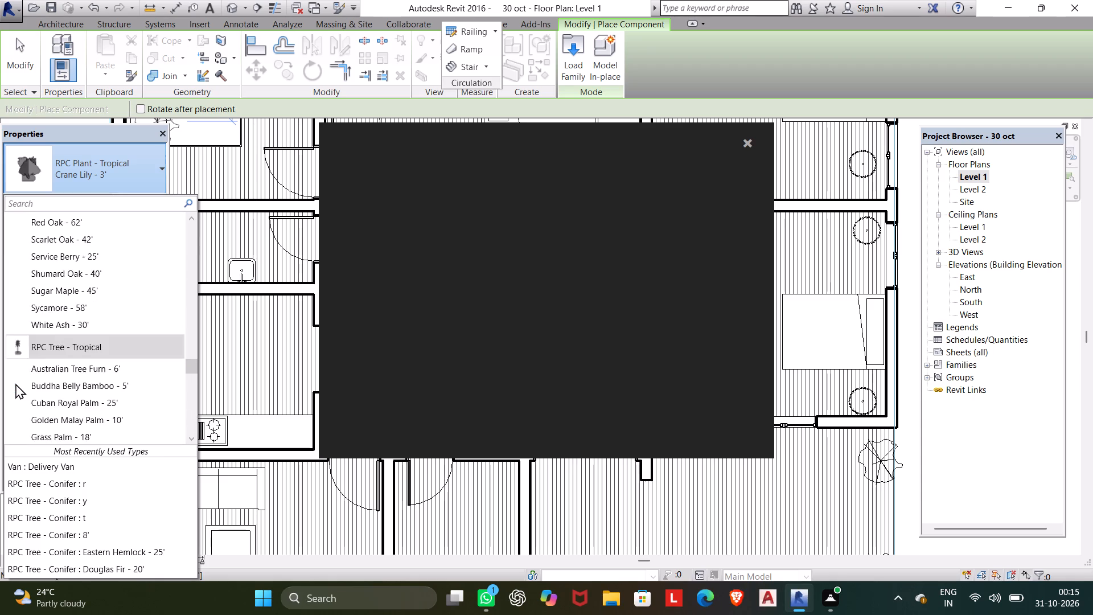
scroll(15, 383, up, 7)
scroll(15, 383, up, 20)
scroll(15, 383, up, 2)
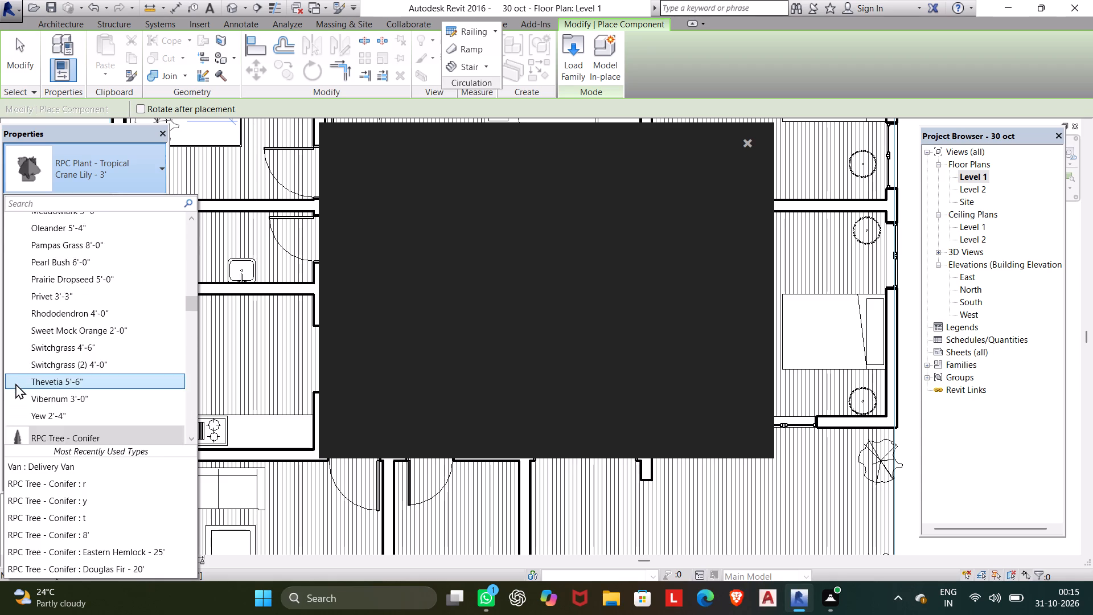
scroll(15, 383, up, 17)
scroll(15, 383, up, 5)
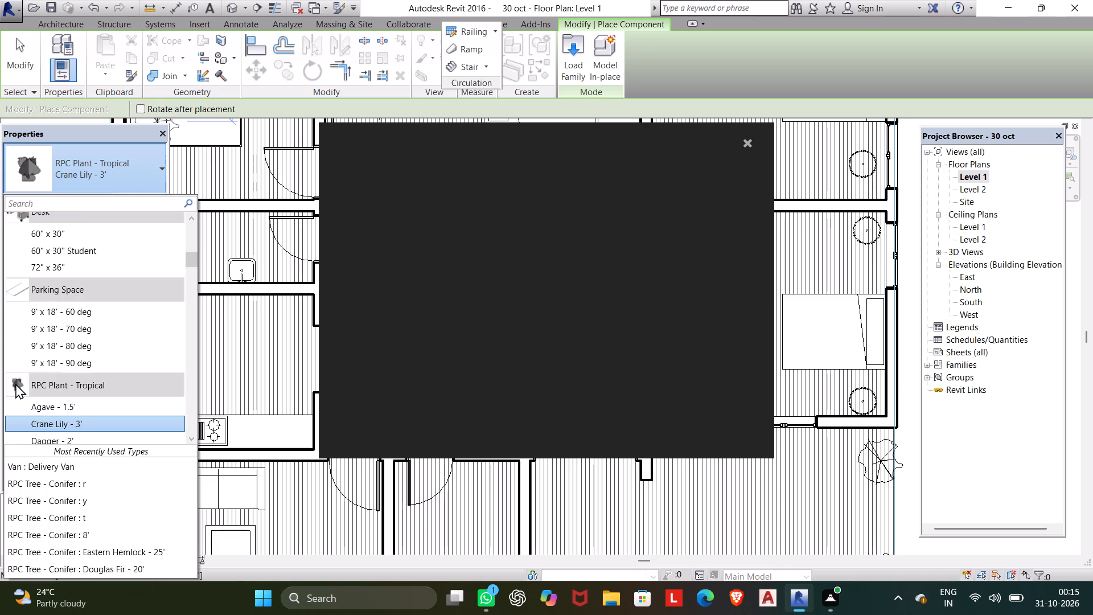
scroll(15, 383, up, 9)
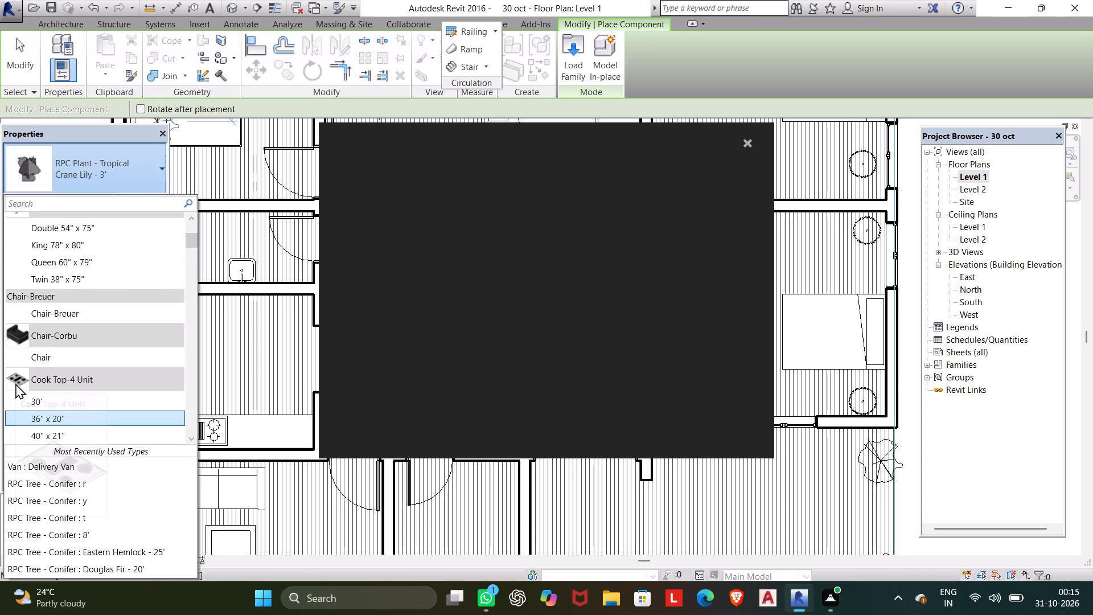
click(32, 334)
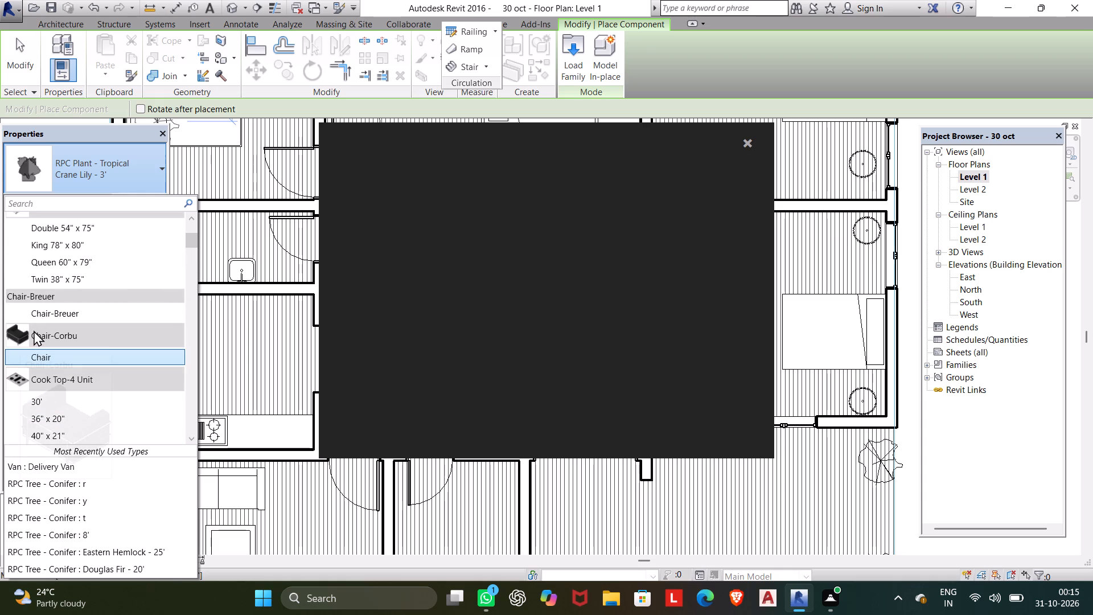
double_click(34, 330)
click(40, 308)
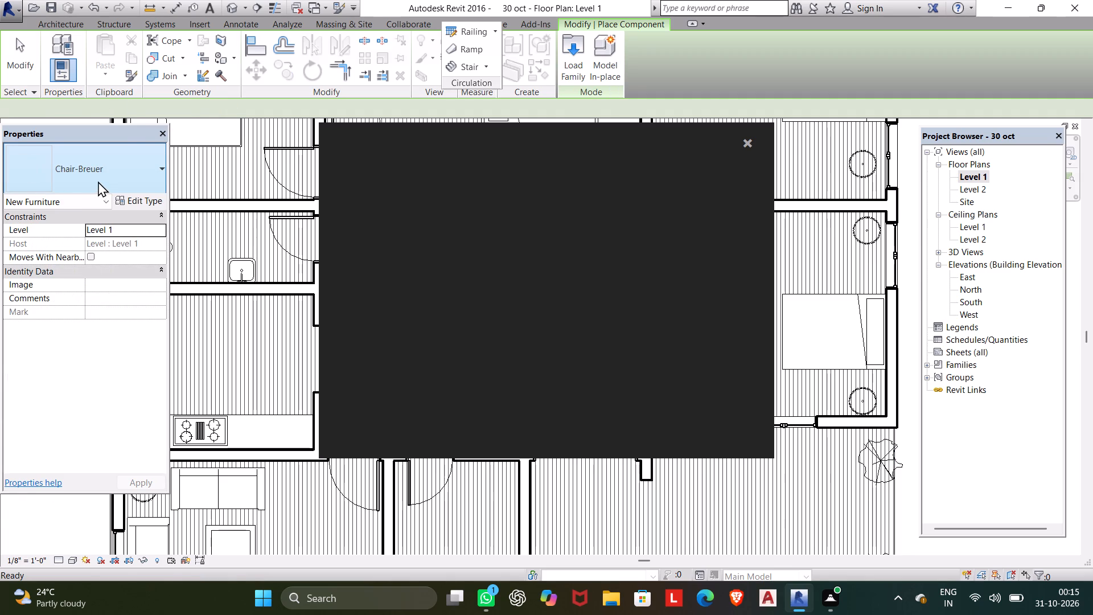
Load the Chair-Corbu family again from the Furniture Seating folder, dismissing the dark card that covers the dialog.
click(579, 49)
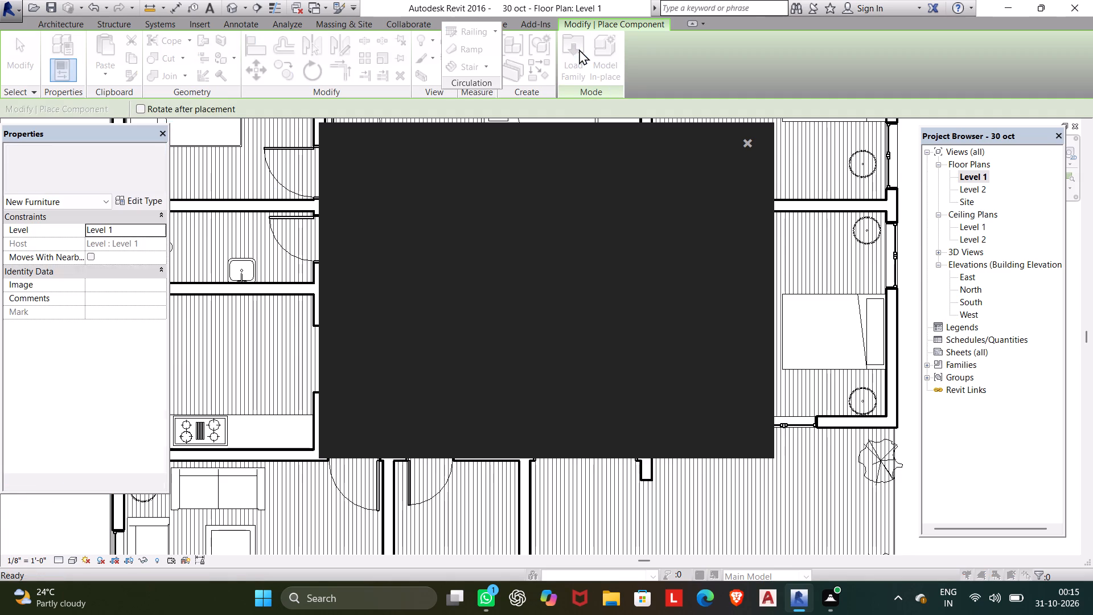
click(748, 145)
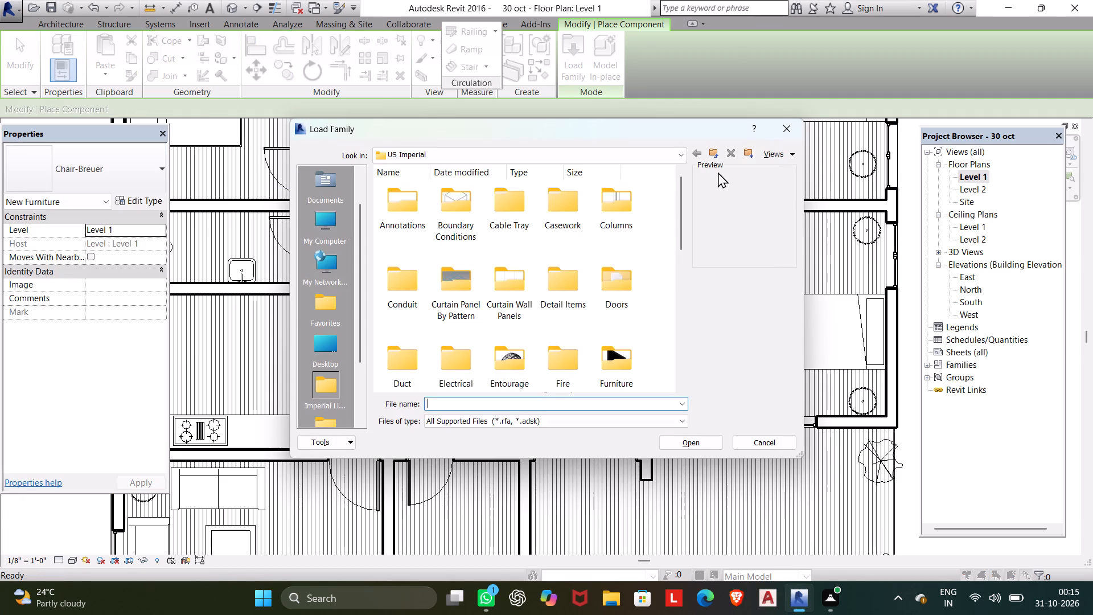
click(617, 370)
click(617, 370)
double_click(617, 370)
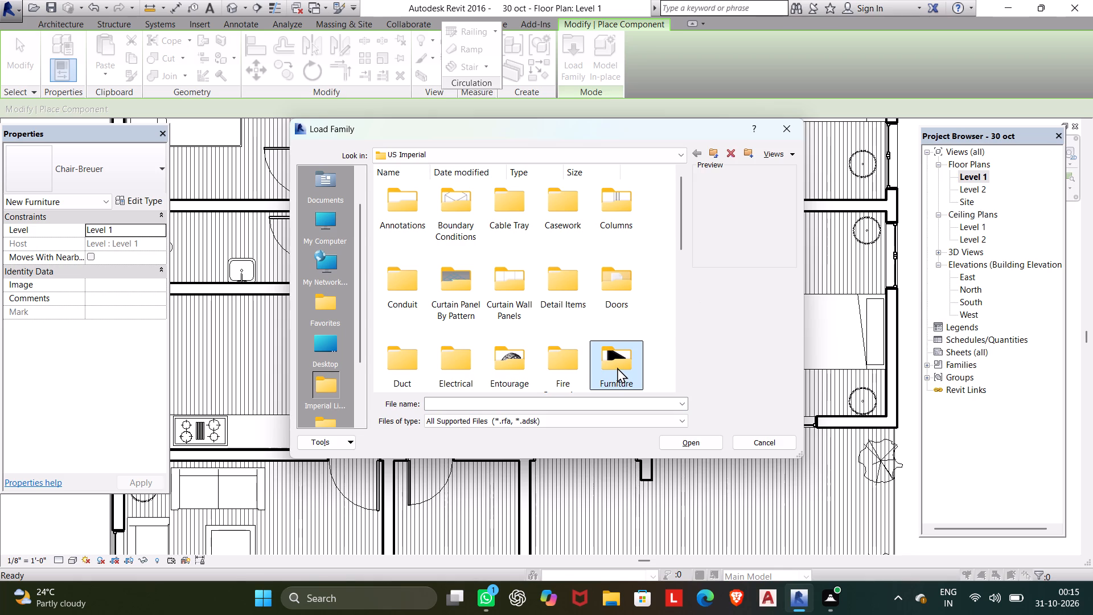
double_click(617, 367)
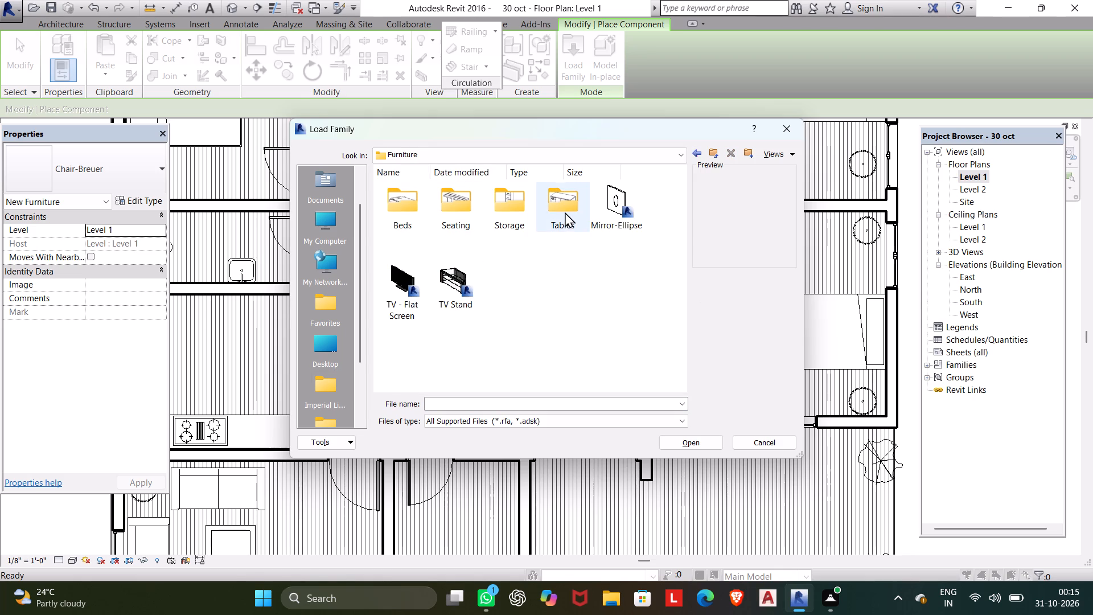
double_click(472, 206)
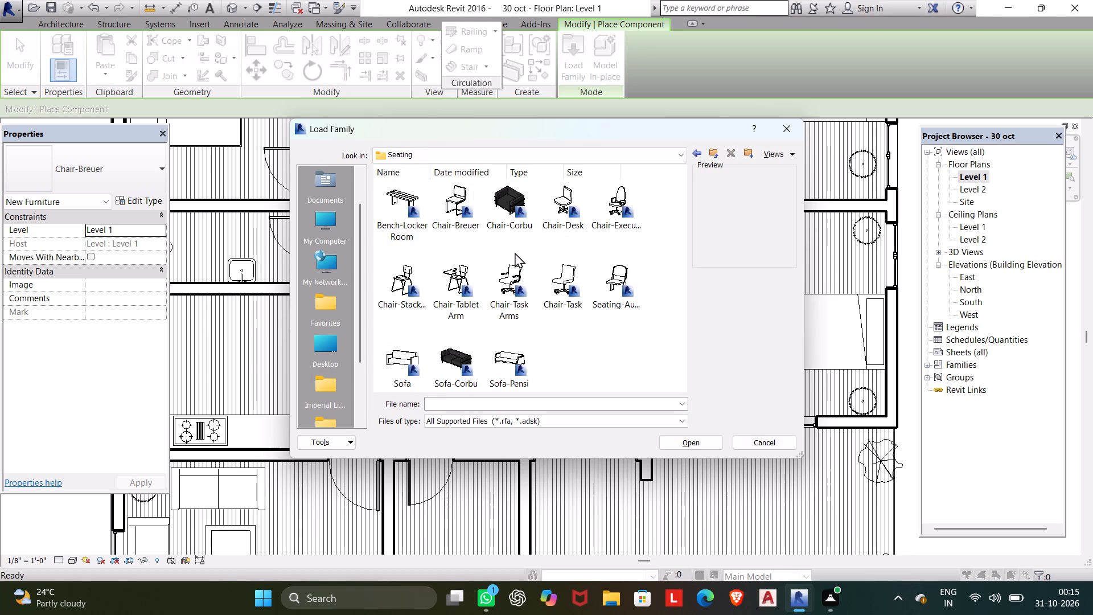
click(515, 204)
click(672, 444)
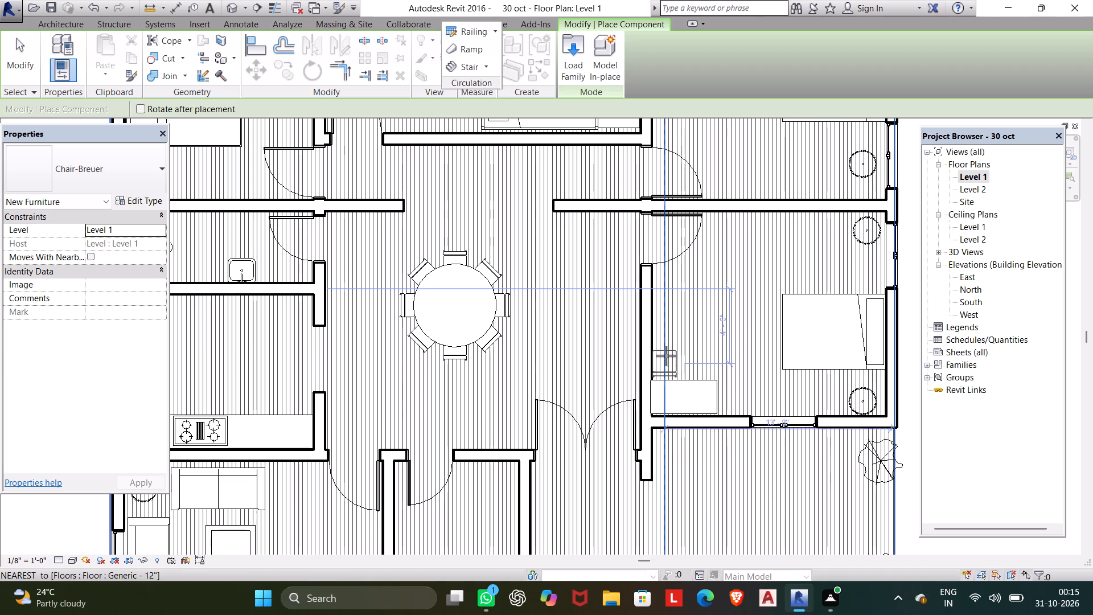
Rotate the Chair-Breuer chair and place one against the west wall in each of the two east-side bedrooms.
key(space)
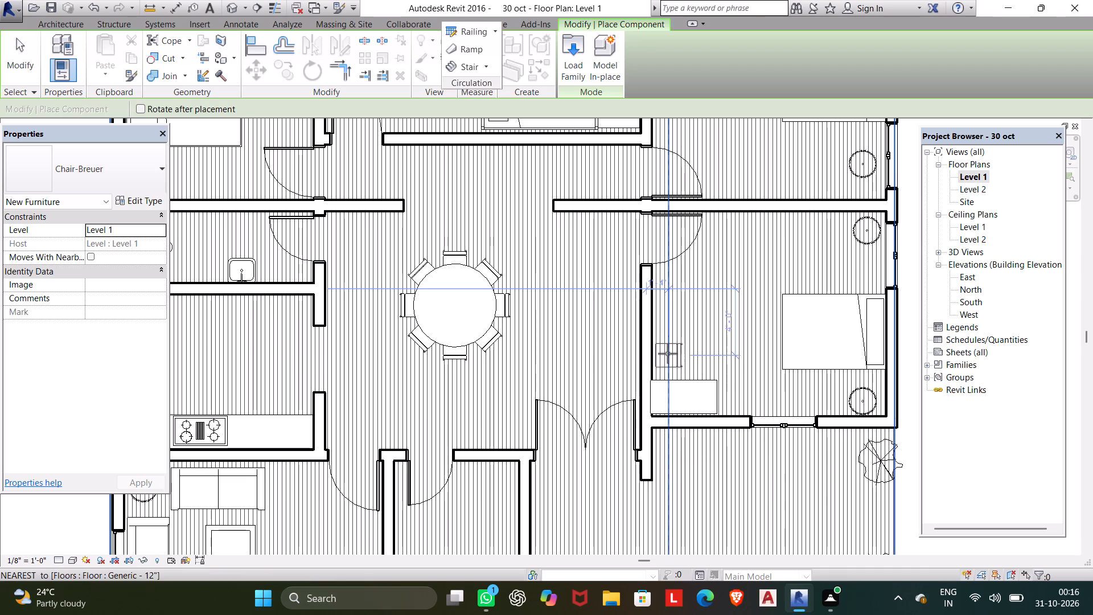
key(space)
key(space)
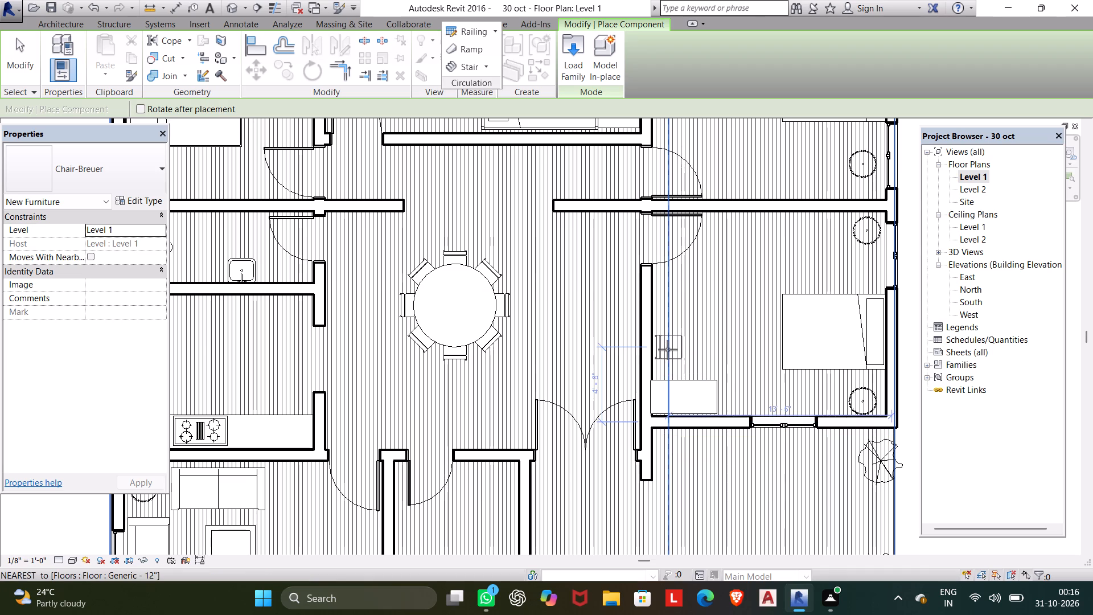
click(666, 331)
scroll(675, 331, down, 2)
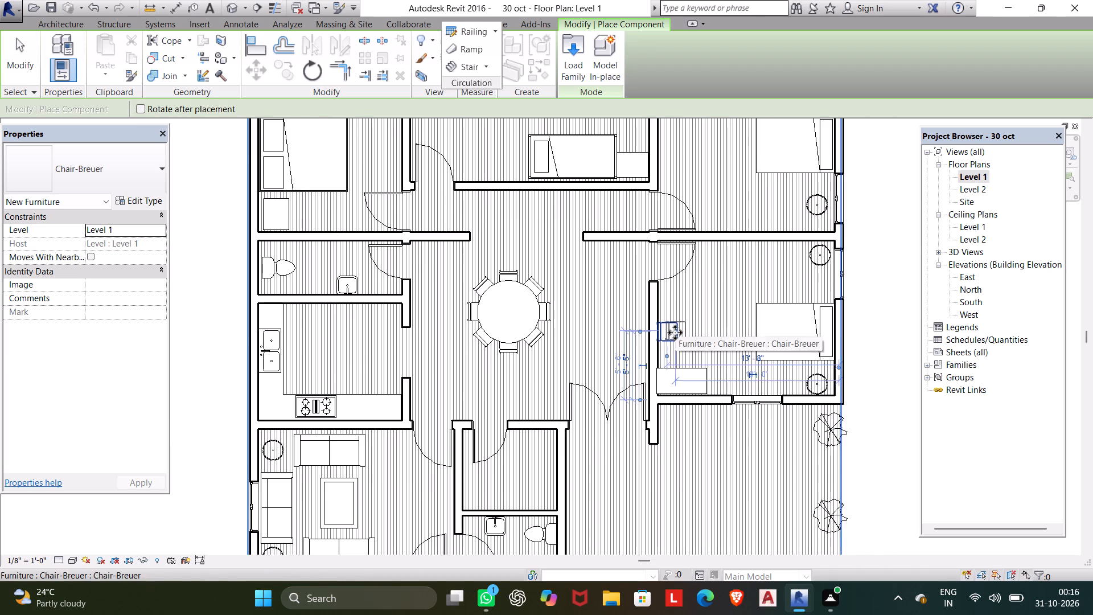
middle_drag(675, 341, 669, 488)
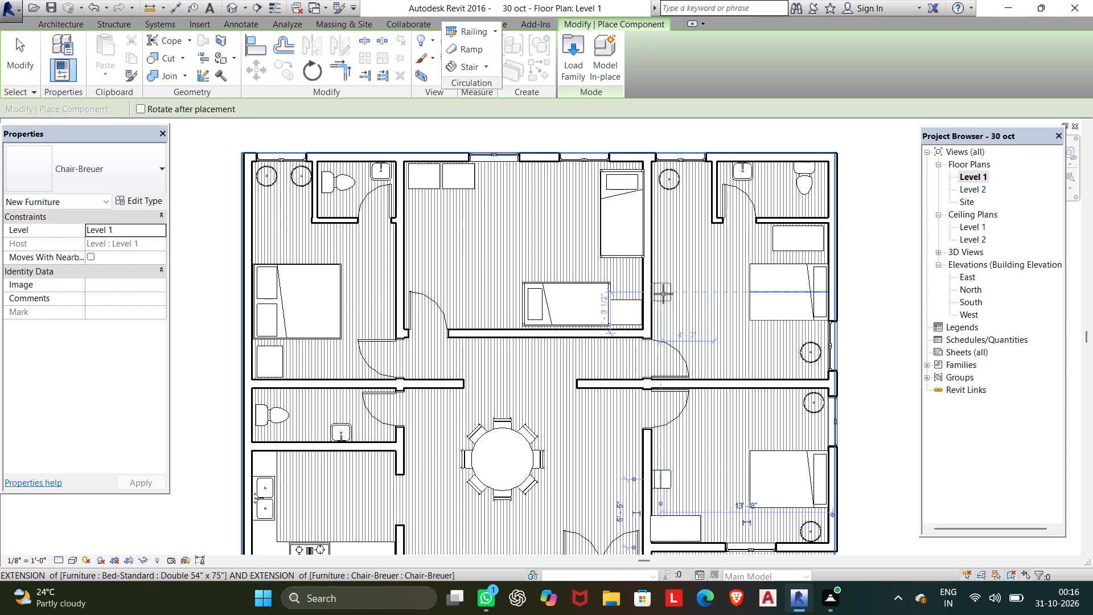
click(663, 294)
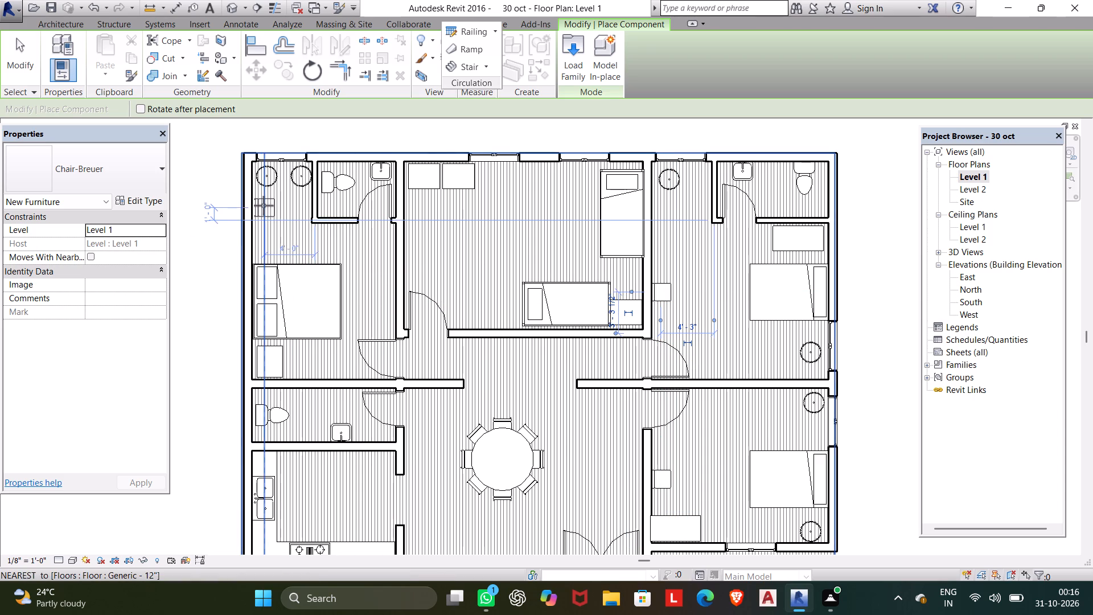
Place two Chair-Breuer chairs in the northwest bedroom's window alcove, turning the eastern one the opposite way.
click(264, 206)
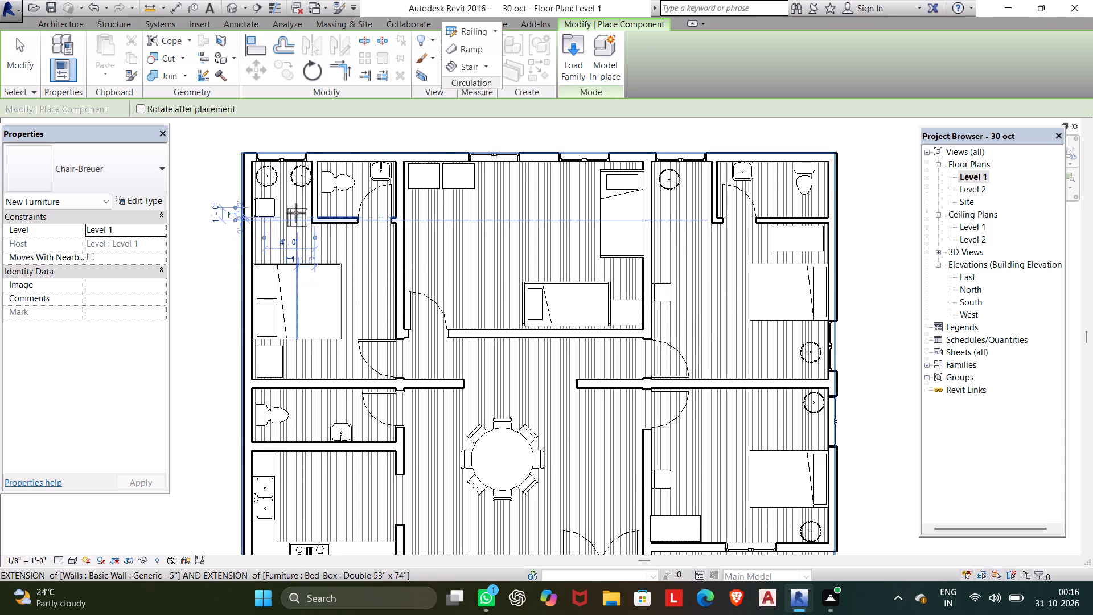
key(space)
key(space)
key(space)
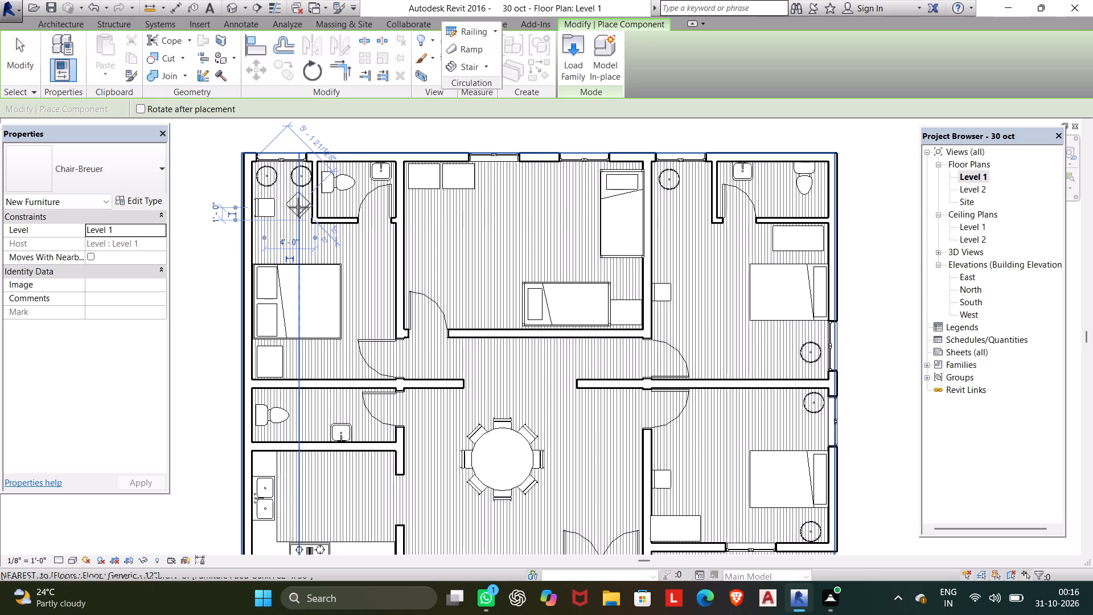
key(space)
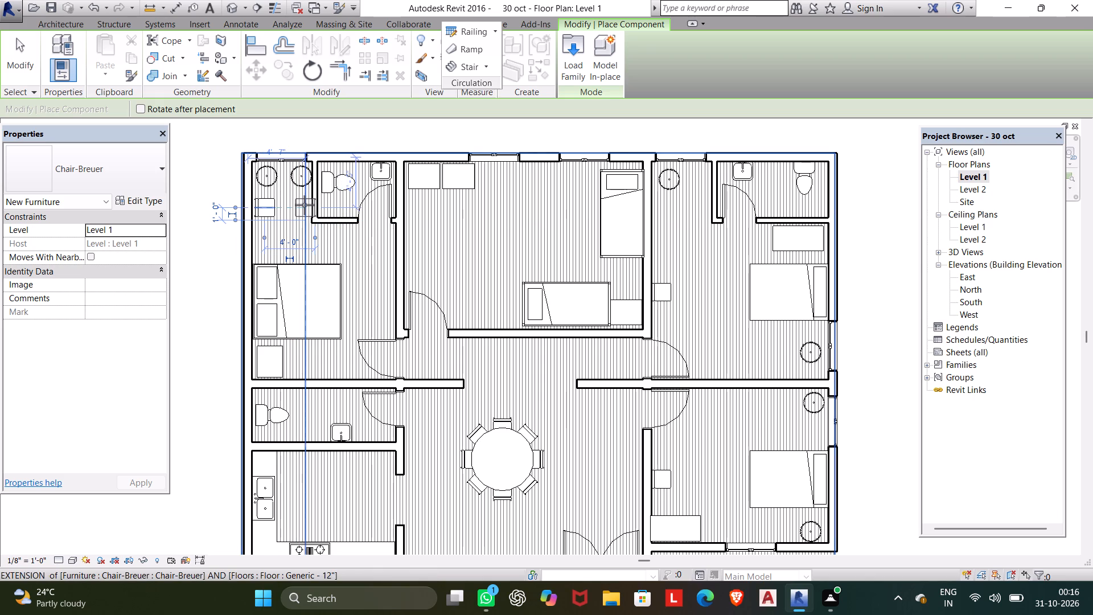
click(305, 205)
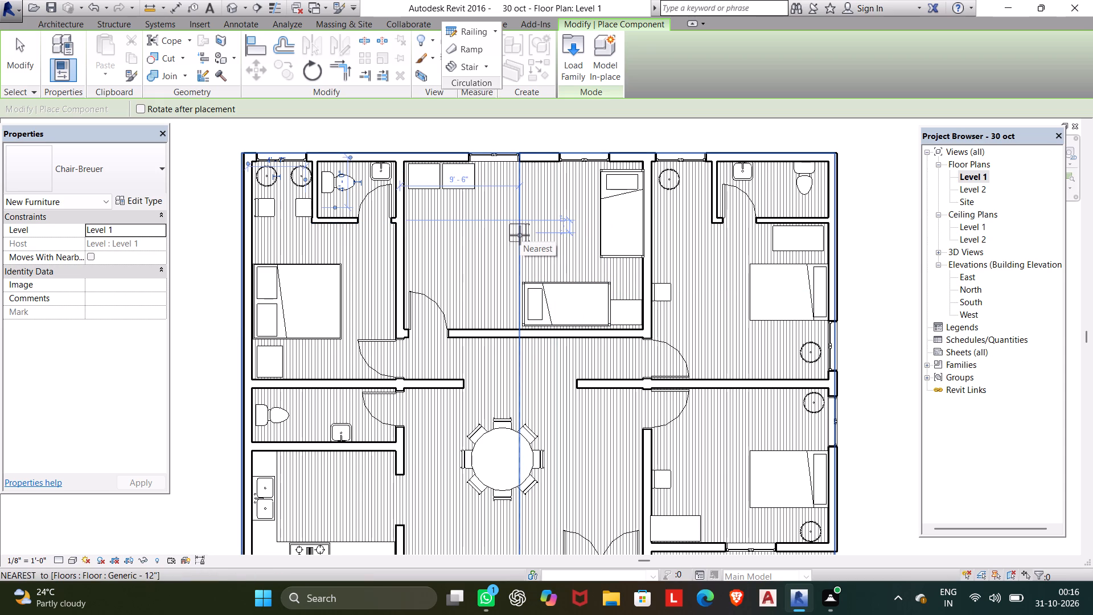
Rotate a Chair-Breuer chair and place it in the open floor area of the north-central bedroom.
key(space)
key(space)
key(space)
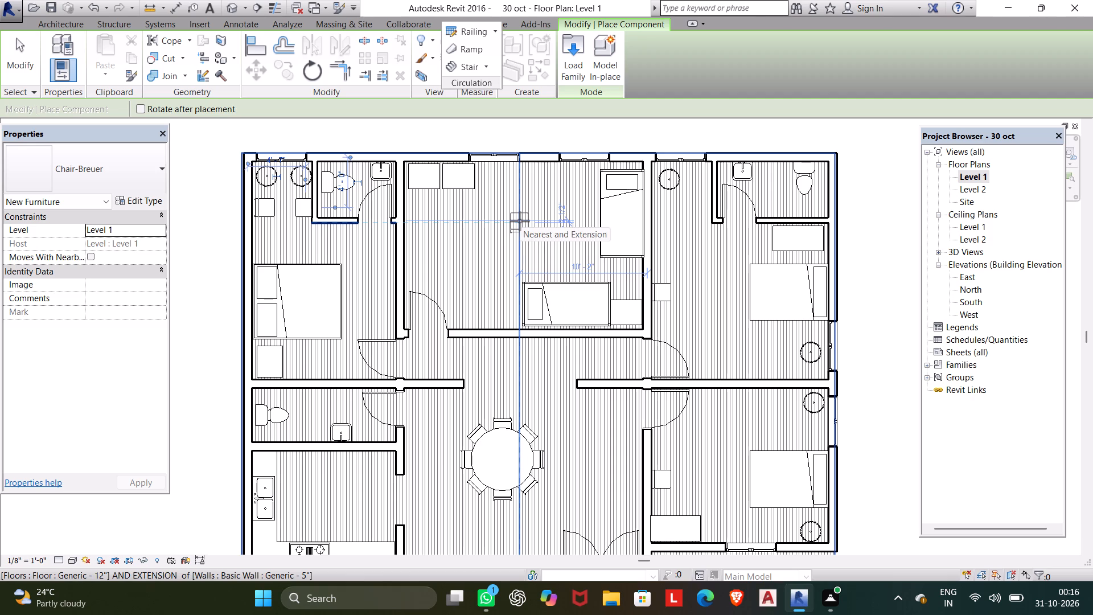
click(520, 221)
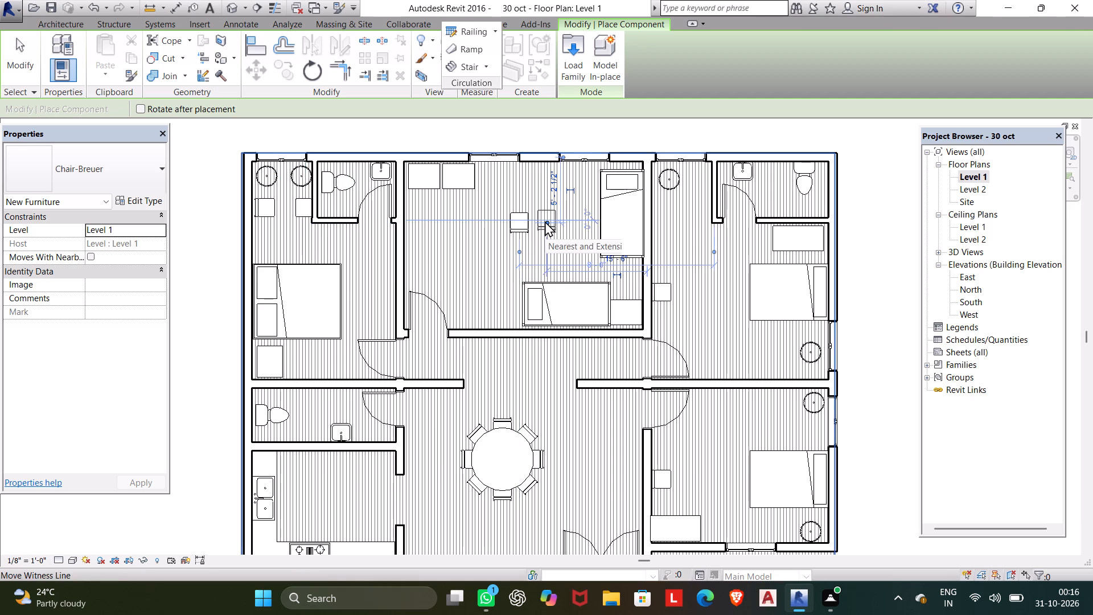
Place two Chair-Breuer chairs in the northeast bedroom's window alcove, one against the west wall and one near the bathroom wall, rotating each.
key(space)
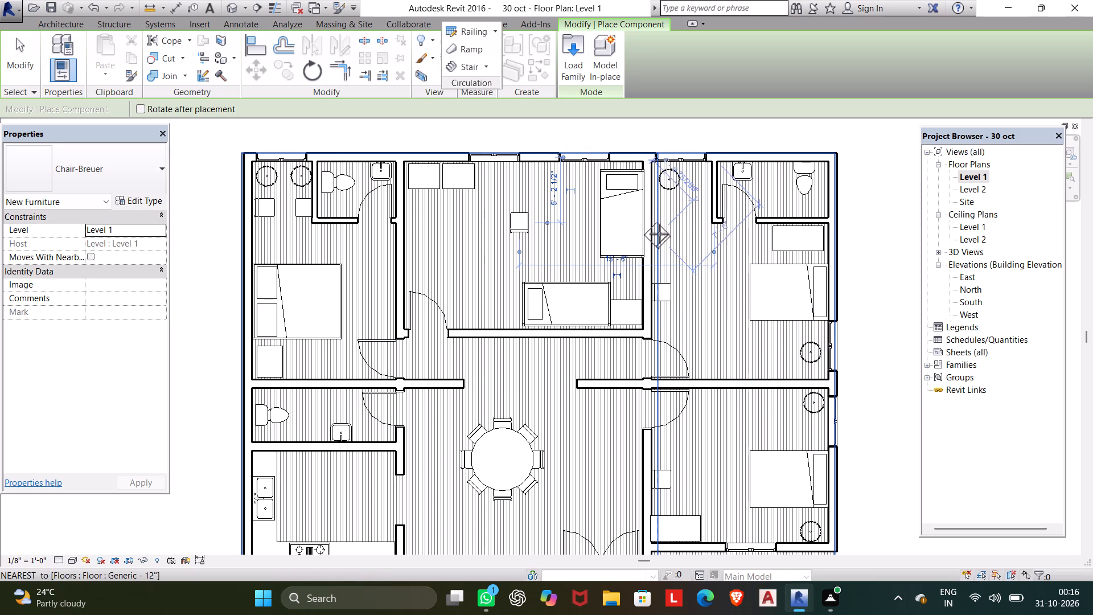
key(space)
key(space)
key(space)
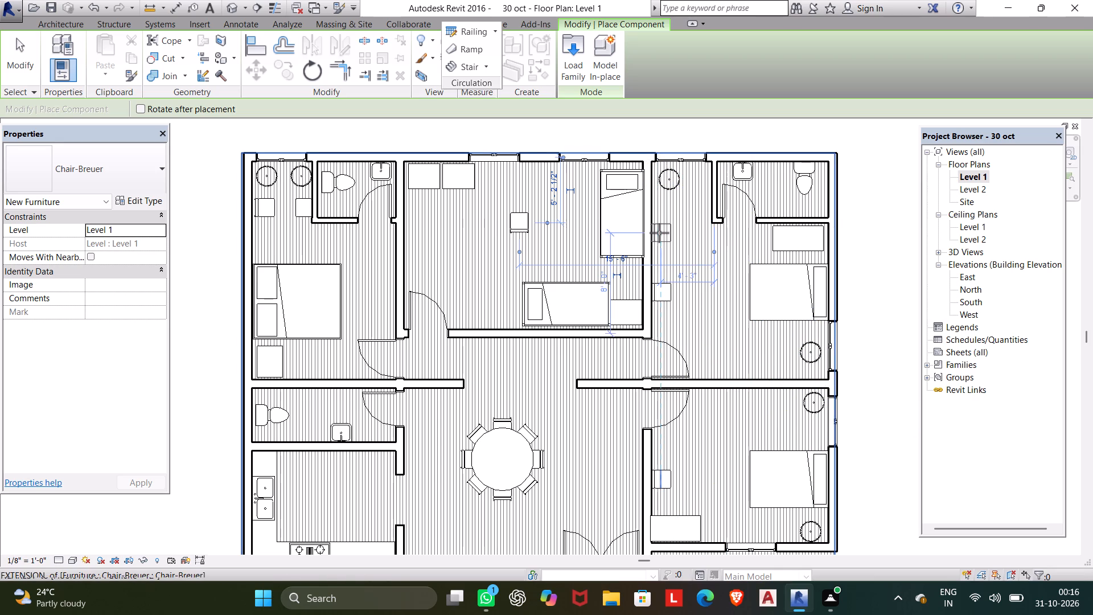
click(665, 217)
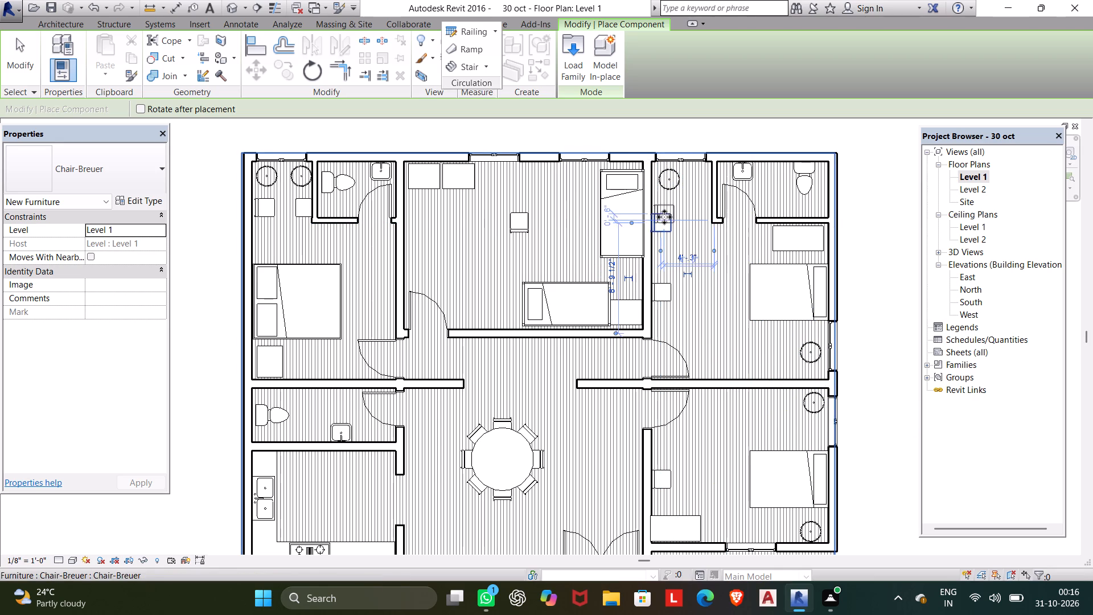
key(space)
key(space)
key(space)
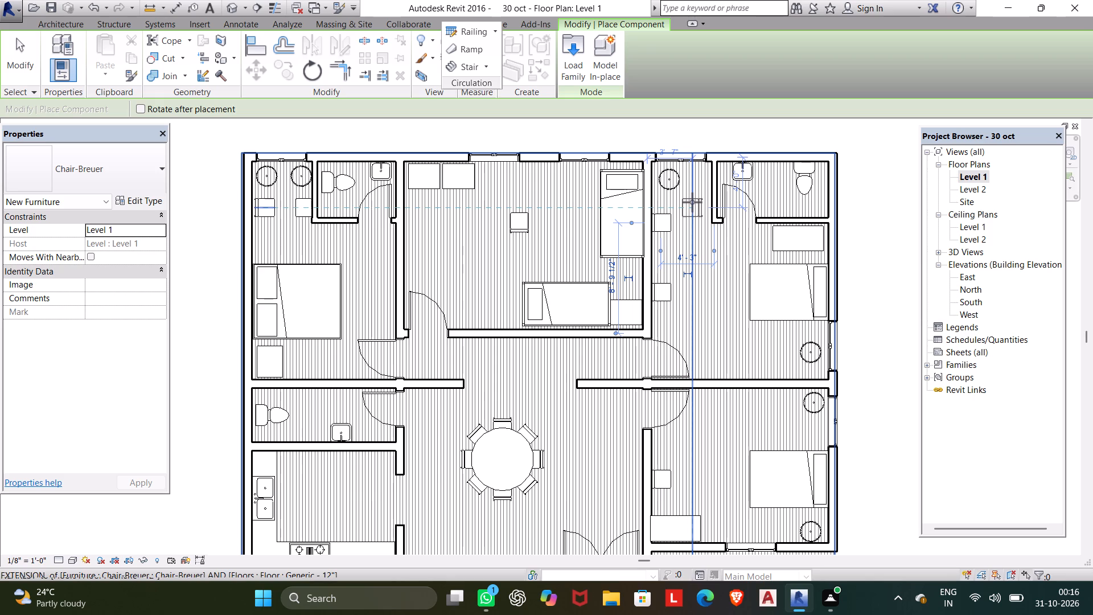
click(692, 200)
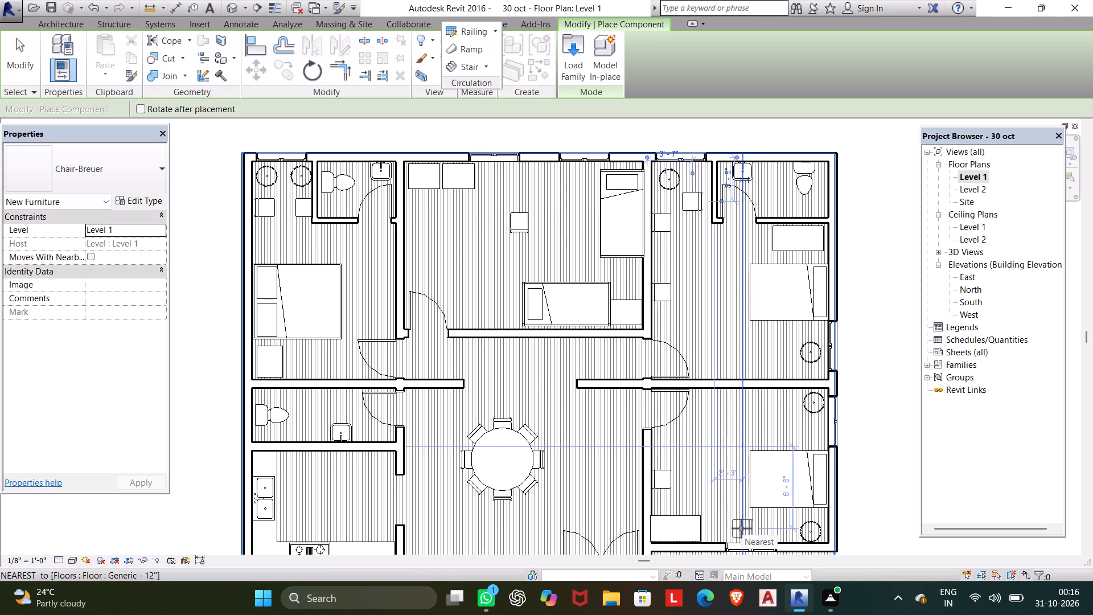
Dismiss the dark card covering the plan, then rotate a Chair-Breuer and place it near the southeast bedroom's north wall, beside the round plant.
key(space)
key(space)
key(space)
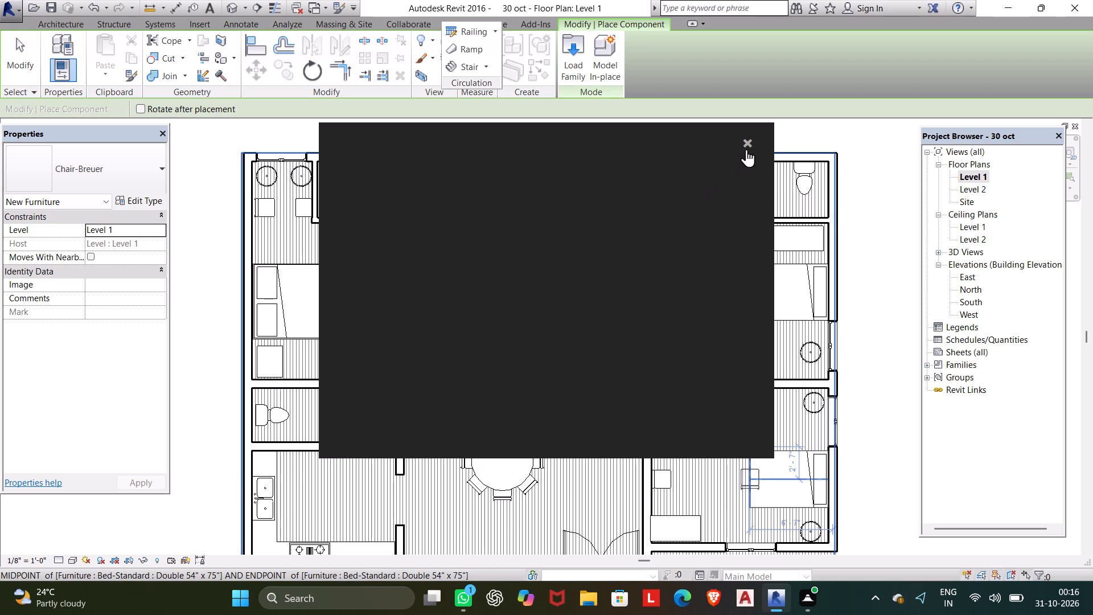
click(745, 143)
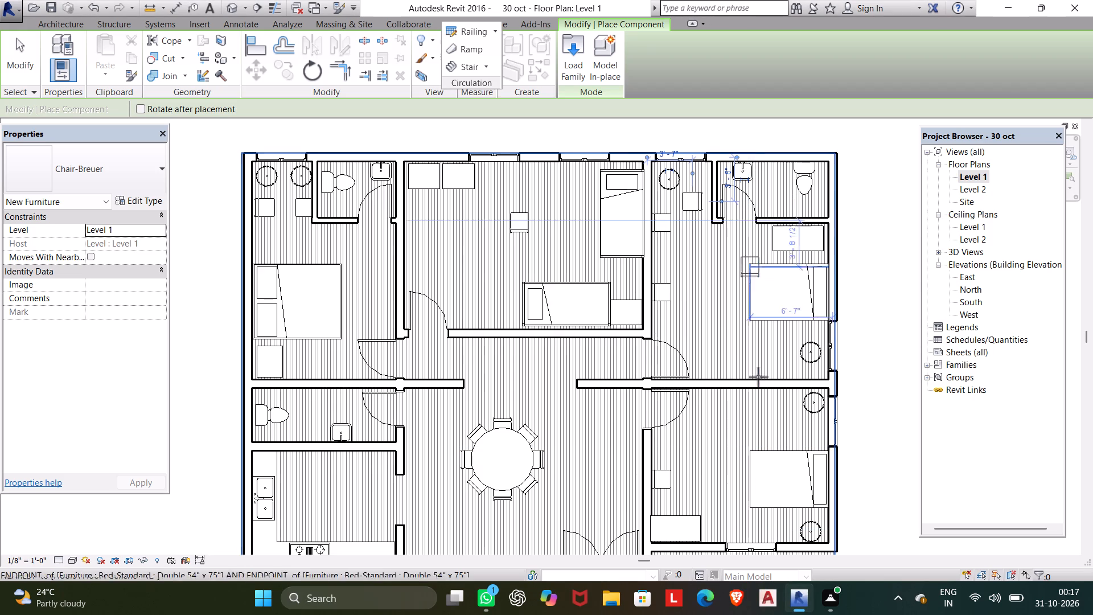
key(space)
key(space)
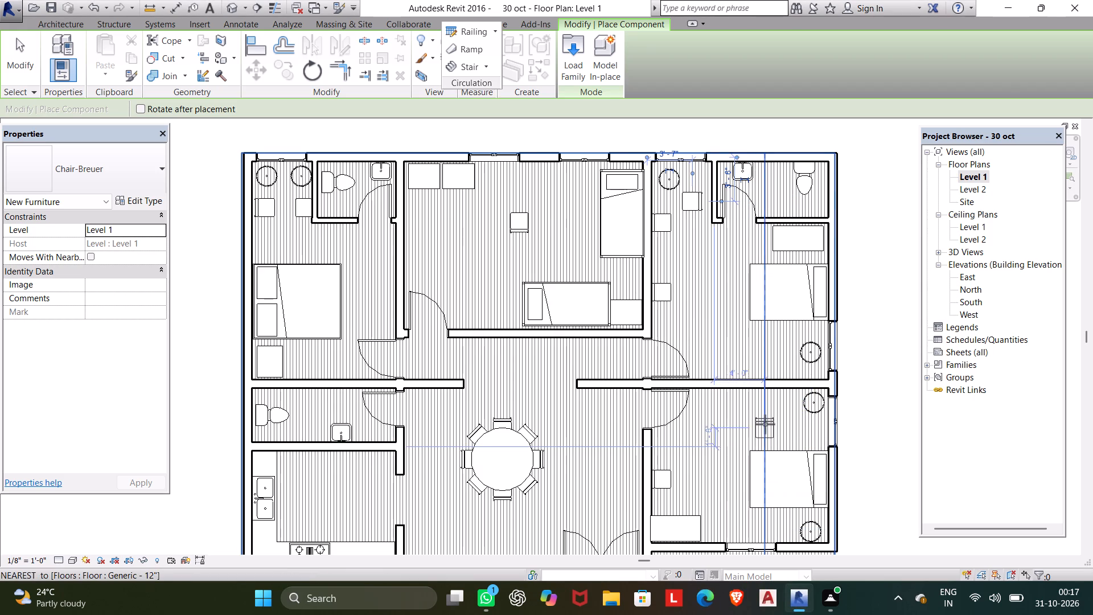
click(774, 402)
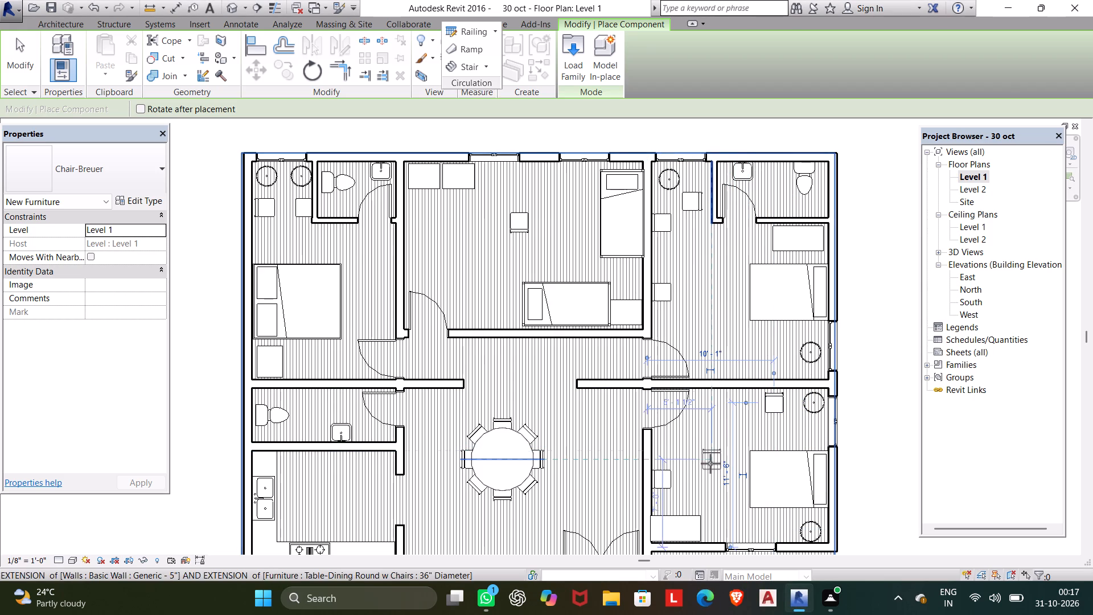
Rotate a Chair-Breuer chair, place it in the southeast corner of the small room east of the living room, and end component placement.
scroll(709, 464, down, 2)
middle_drag(709, 464, 698, 415)
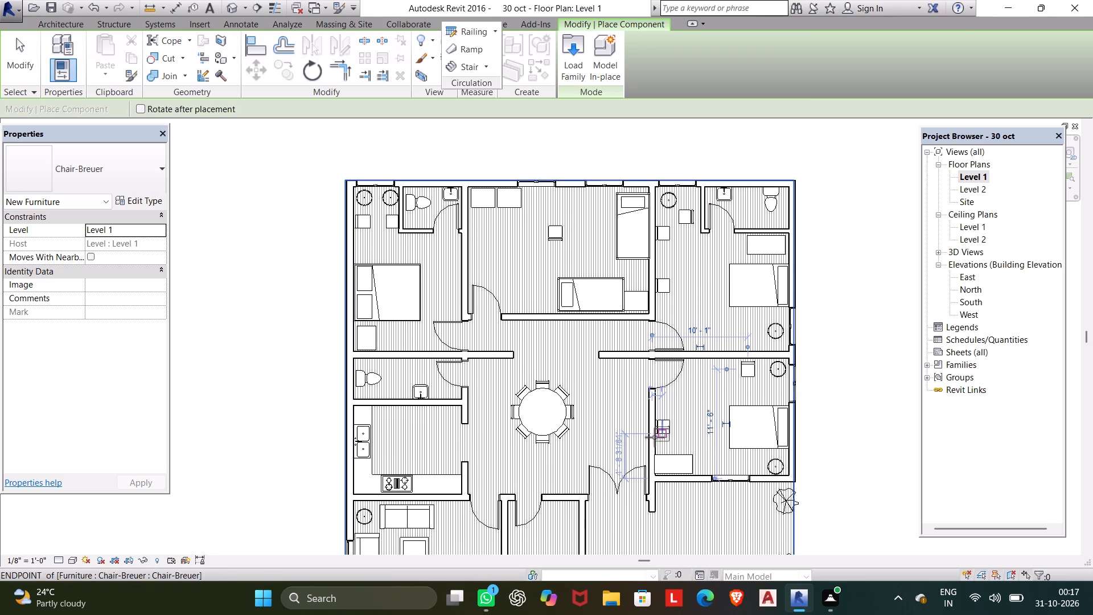
scroll(596, 471, down, 3)
middle_drag(595, 464, 578, 394)
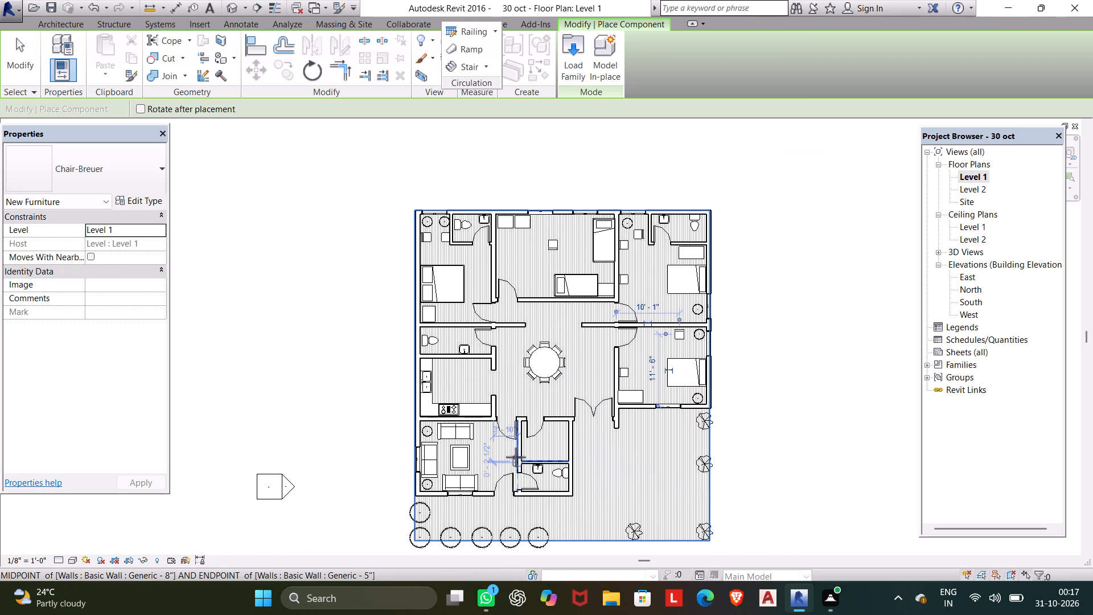
scroll(516, 456, up, 5)
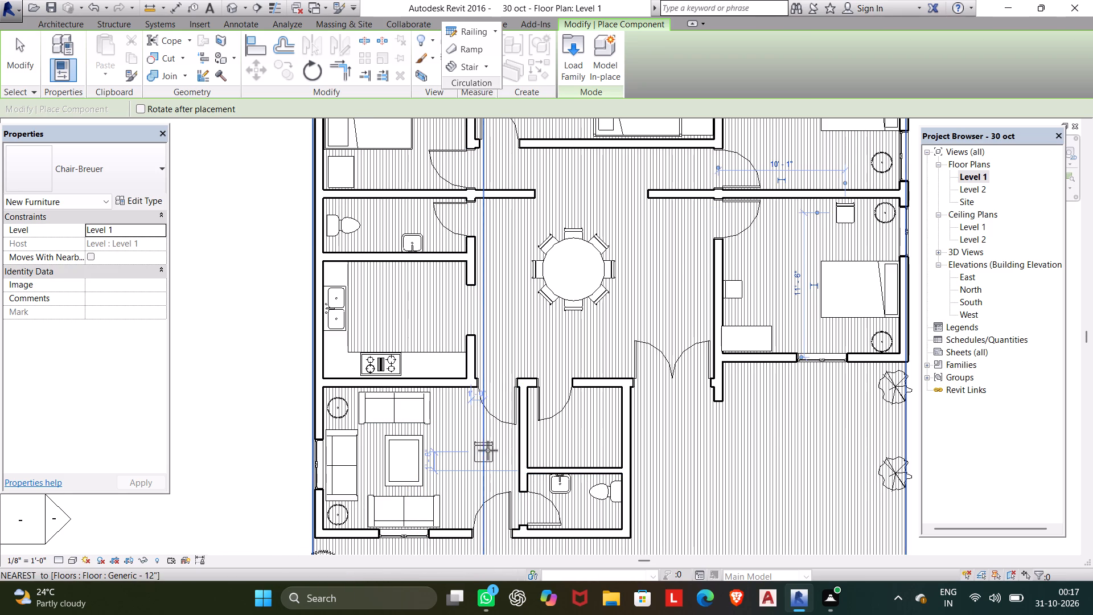
middle_drag(503, 575, 478, 539)
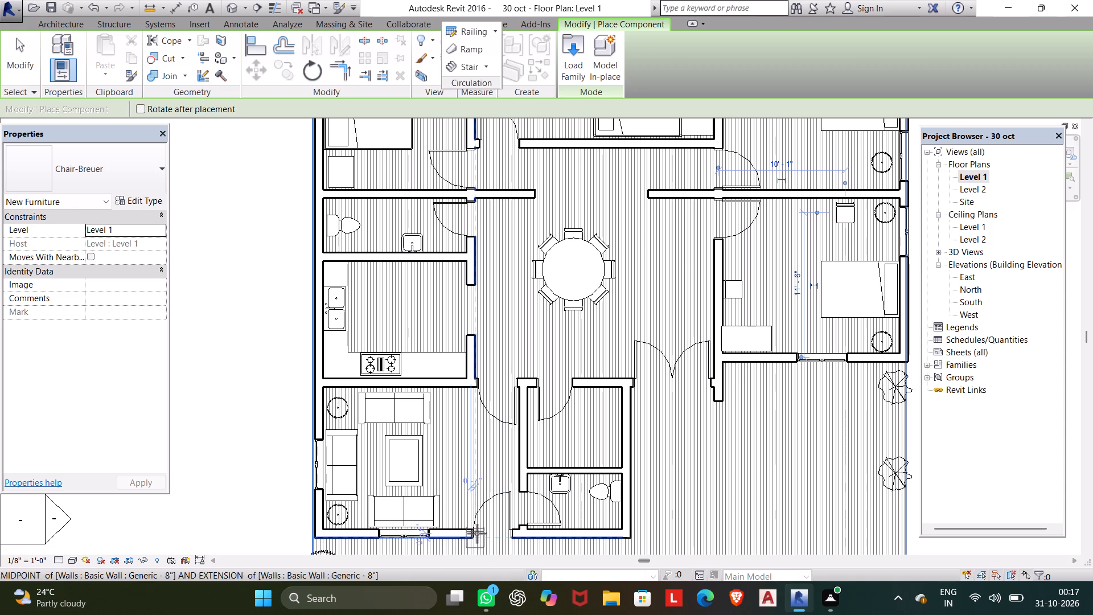
scroll(479, 494, down, 1)
middle_drag(479, 494, 415, 460)
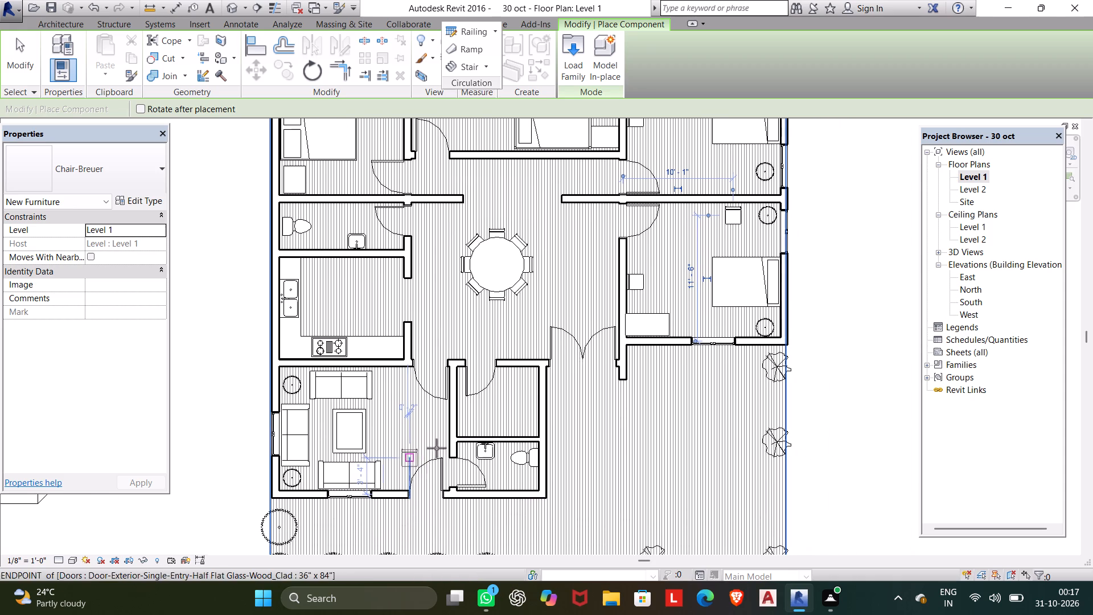
key(space)
key(space)
key(space)
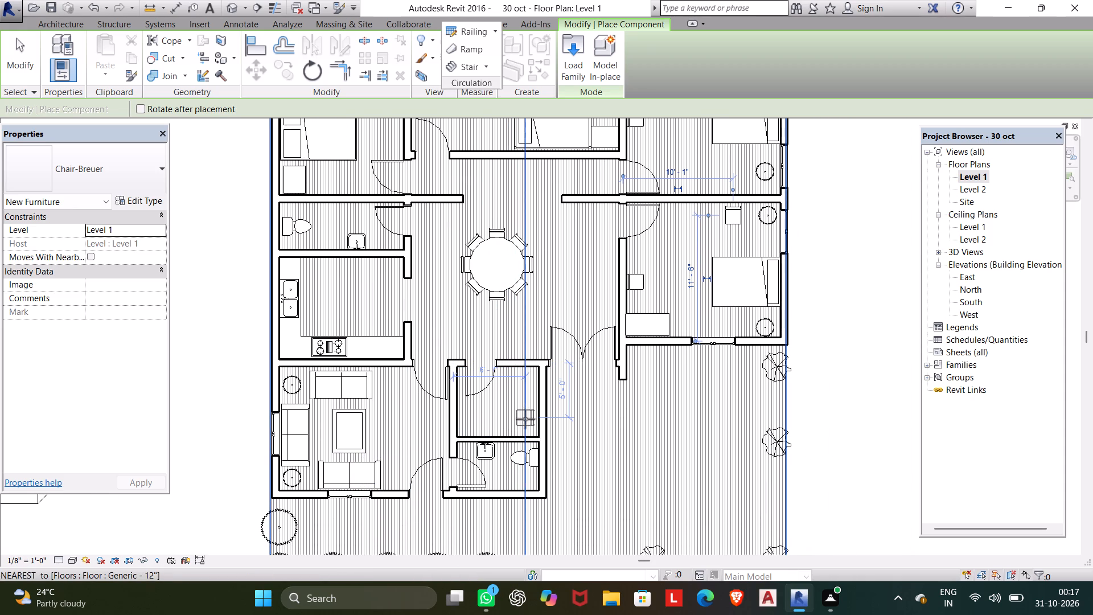
click(529, 423)
scroll(483, 435, down, 1)
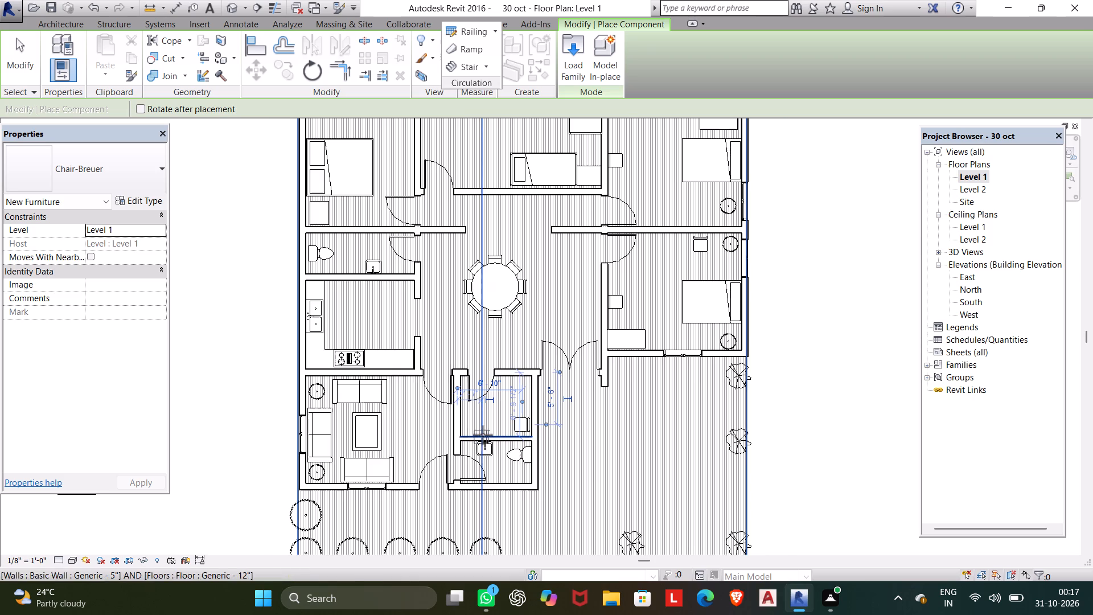
middle_drag(483, 435, 481, 519)
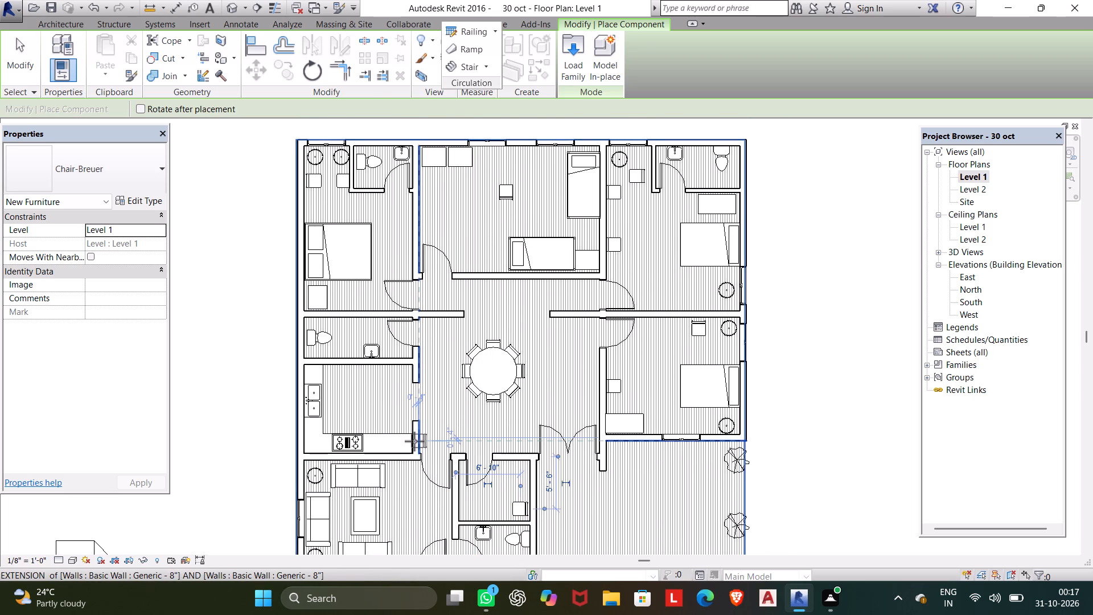
key(Escape)
key(Escape)
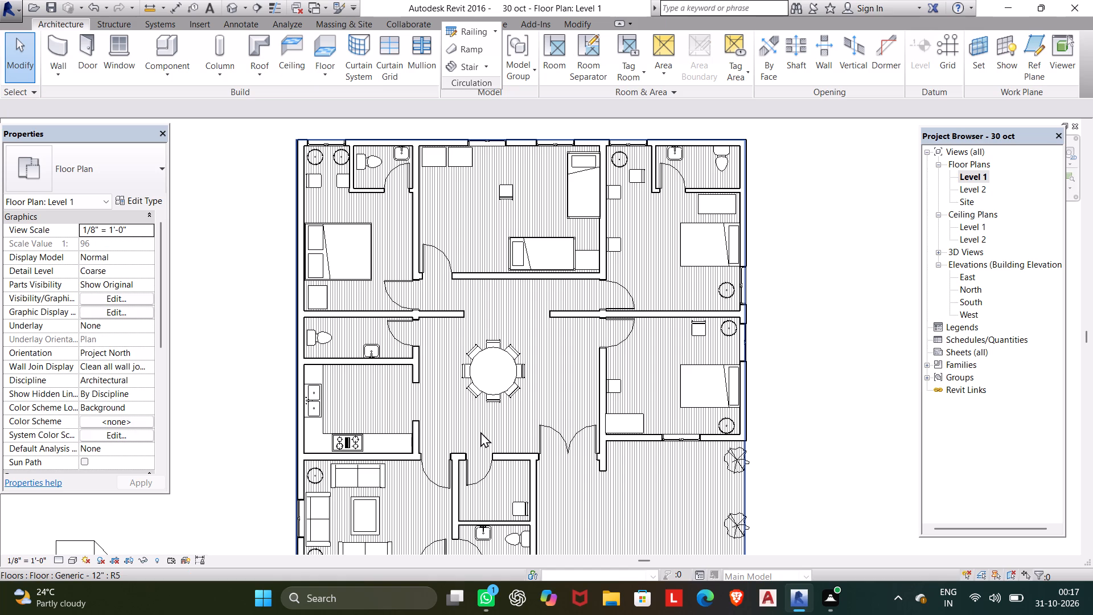
Save the project with the whole furnished Level 1 plan in view.
scroll(480, 433, down, 2)
middle_drag(479, 432, 413, 341)
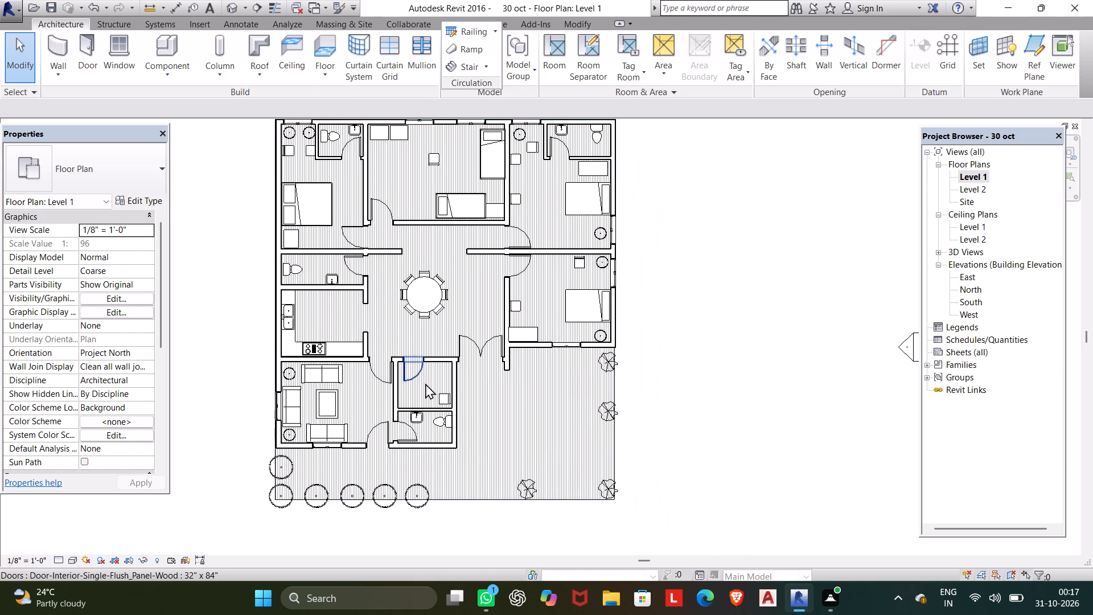
middle_drag(402, 413, 402, 445)
scroll(402, 413, down, 1)
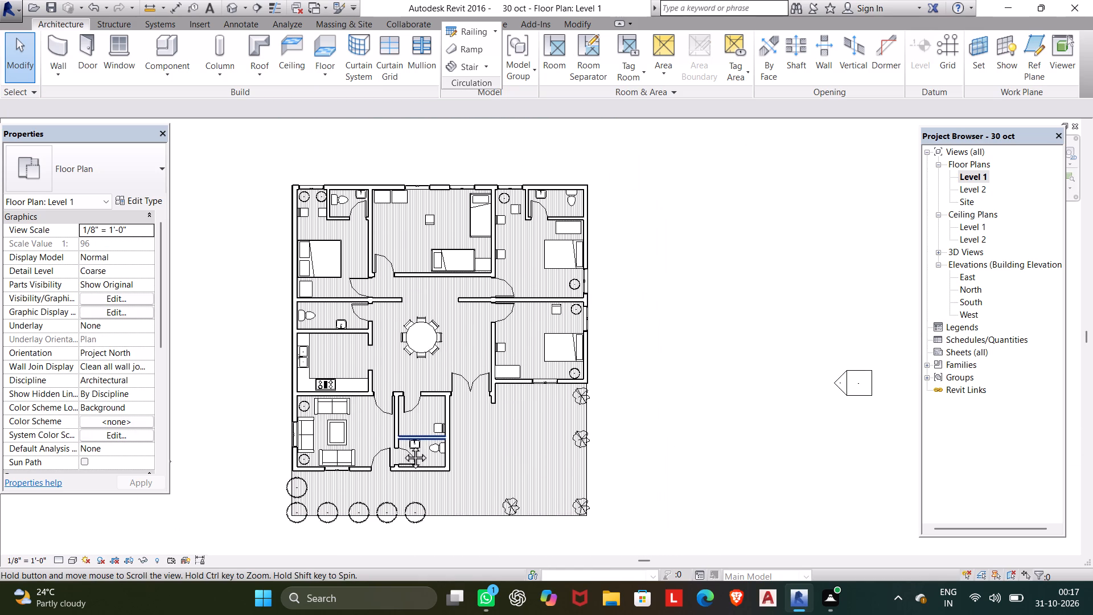
middle_drag(402, 445, 401, 453)
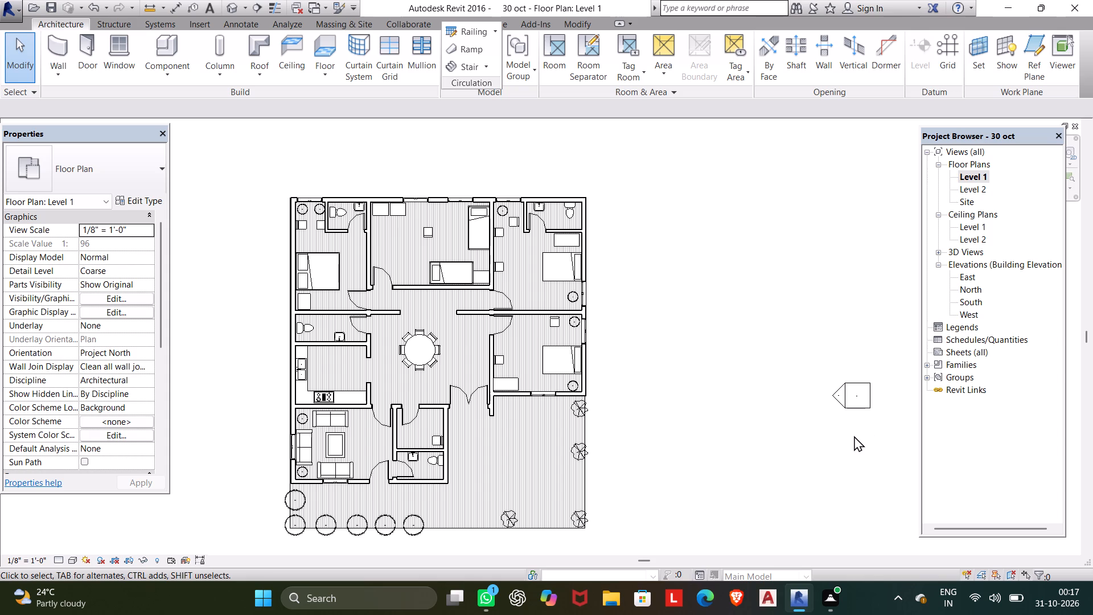
ctrl+scroll(852, 436, up, 1)
key(ctrl+s)
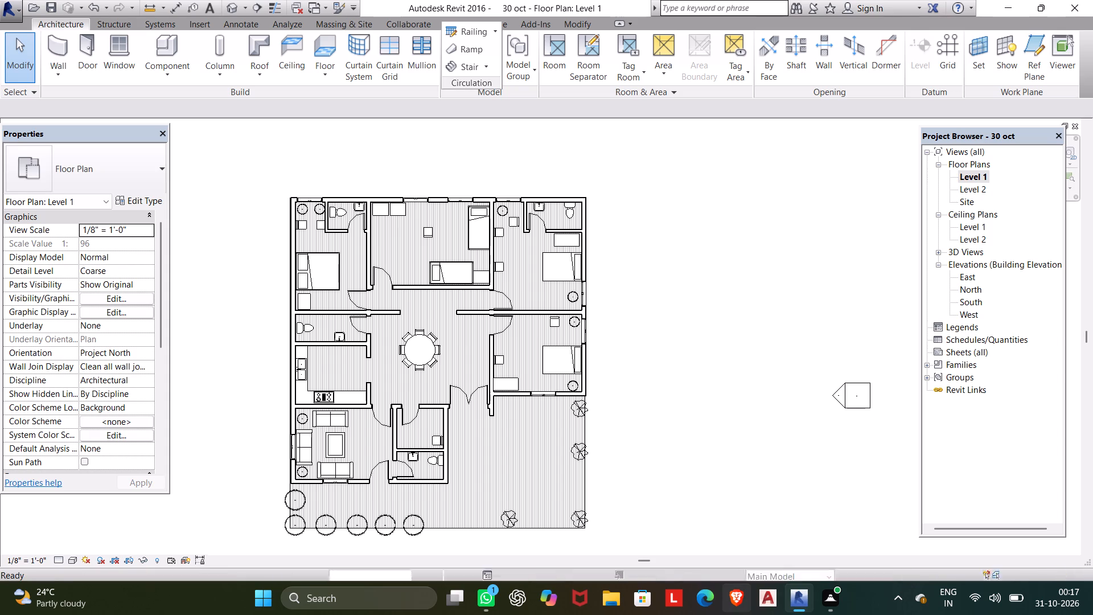
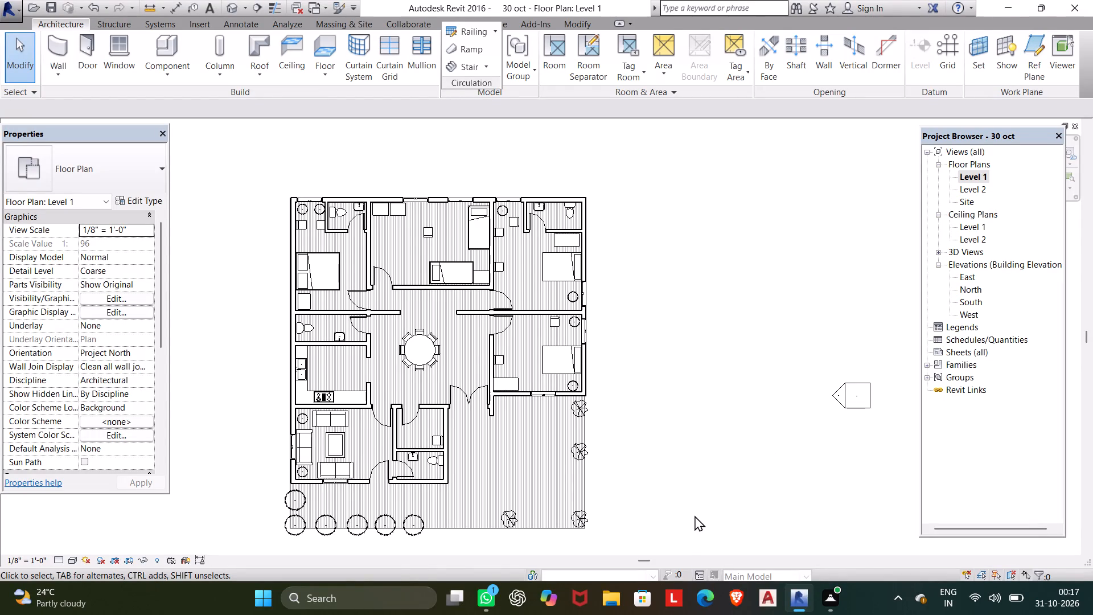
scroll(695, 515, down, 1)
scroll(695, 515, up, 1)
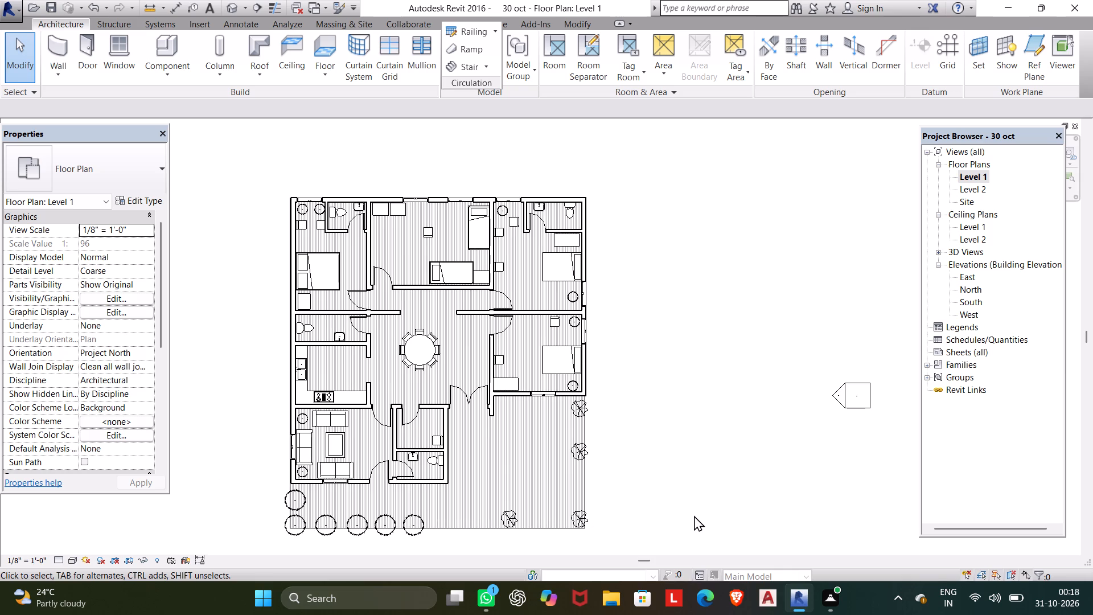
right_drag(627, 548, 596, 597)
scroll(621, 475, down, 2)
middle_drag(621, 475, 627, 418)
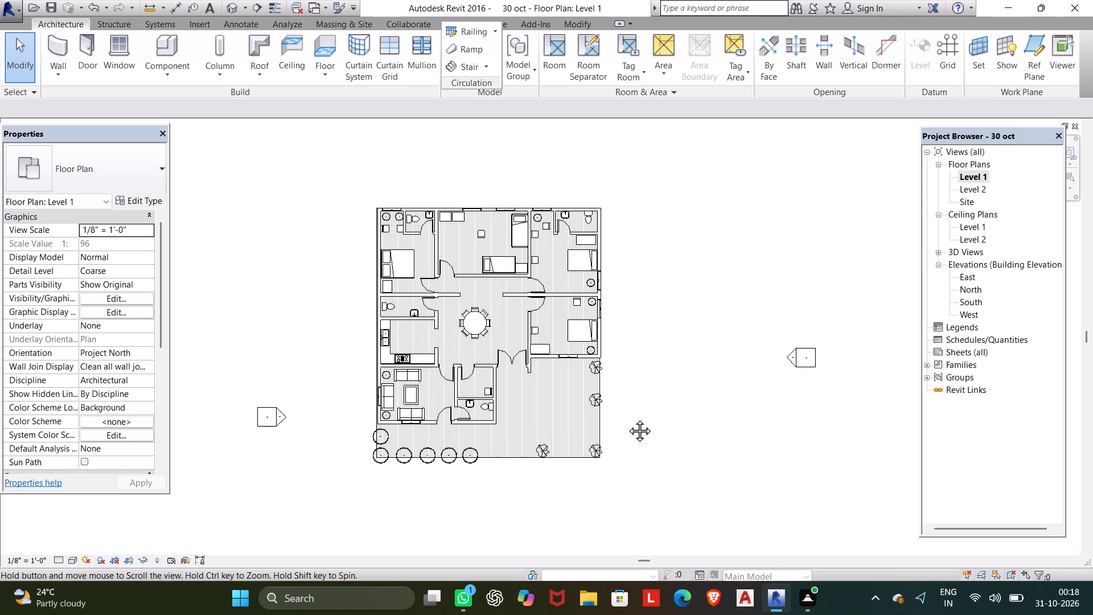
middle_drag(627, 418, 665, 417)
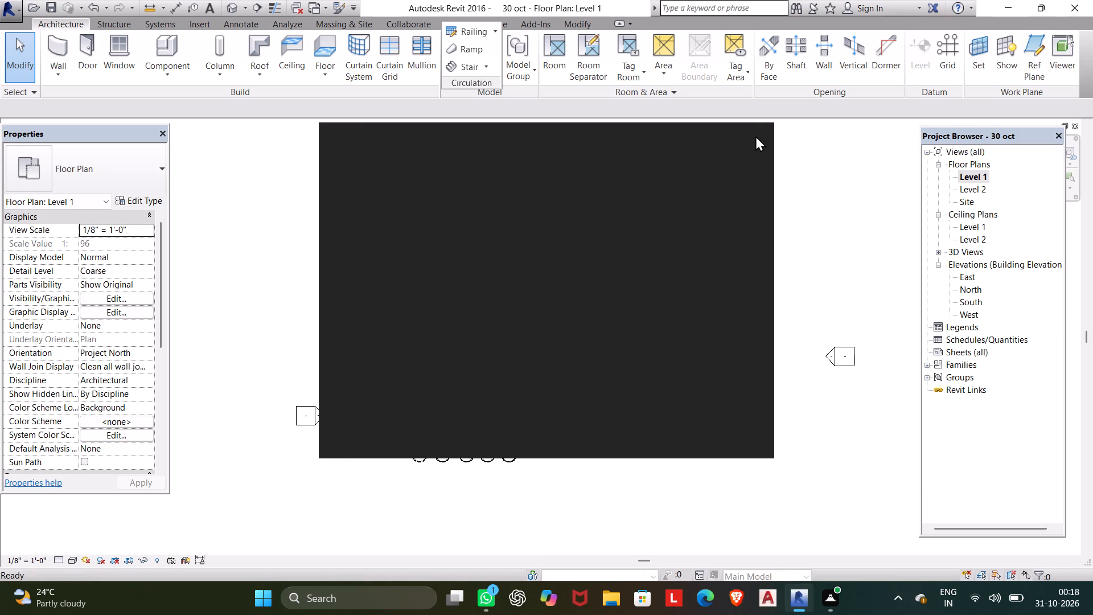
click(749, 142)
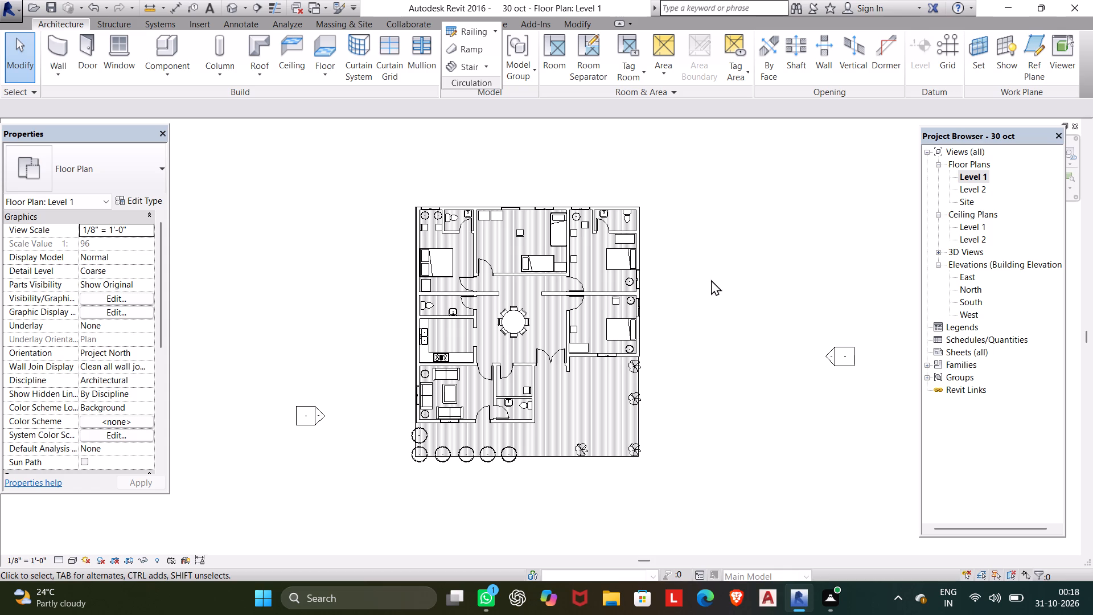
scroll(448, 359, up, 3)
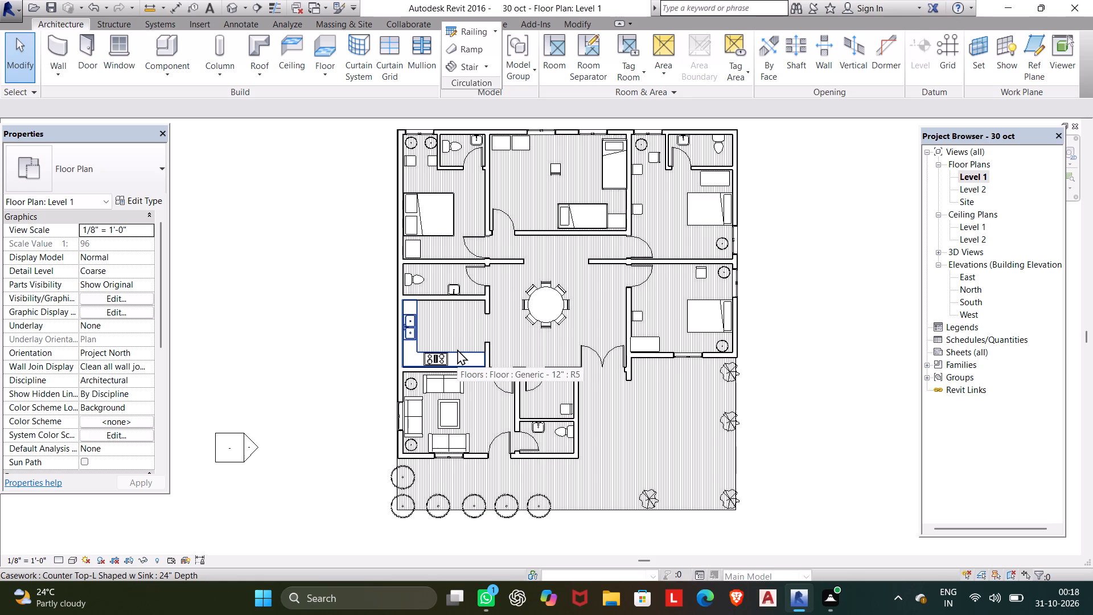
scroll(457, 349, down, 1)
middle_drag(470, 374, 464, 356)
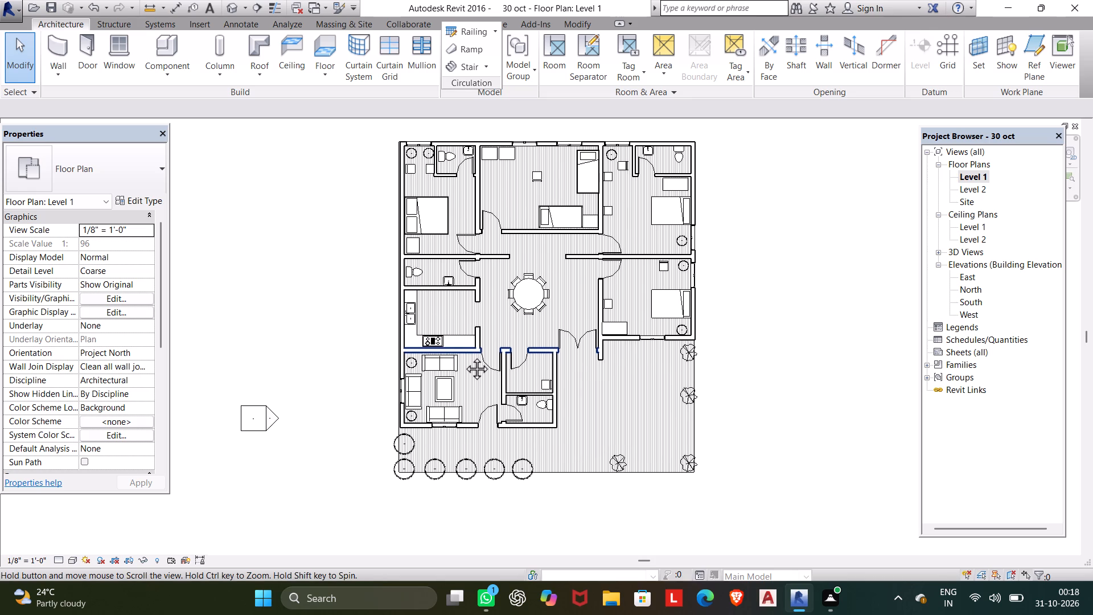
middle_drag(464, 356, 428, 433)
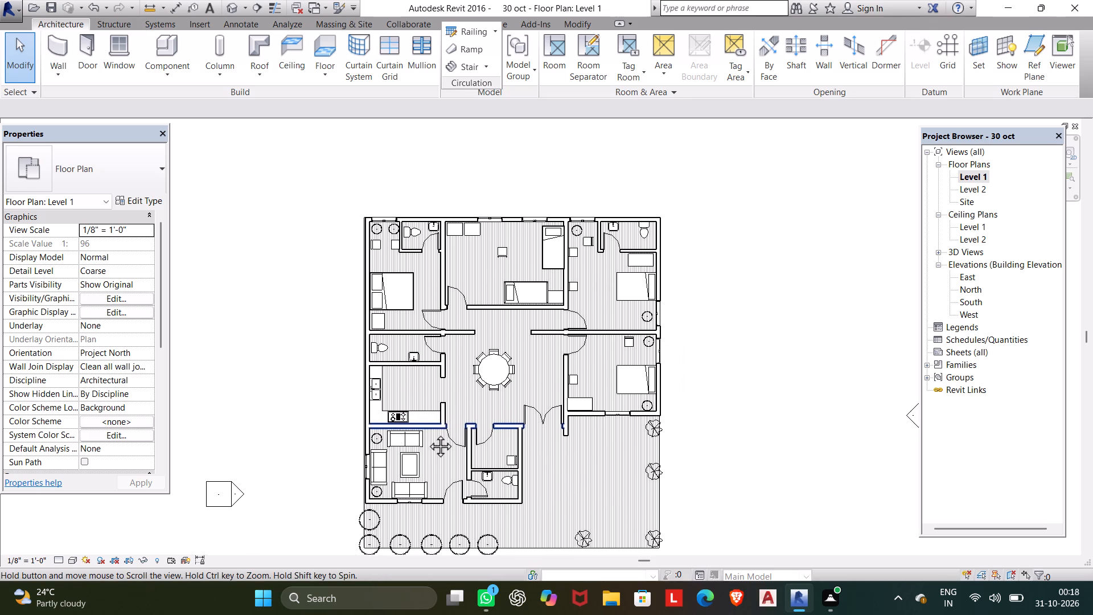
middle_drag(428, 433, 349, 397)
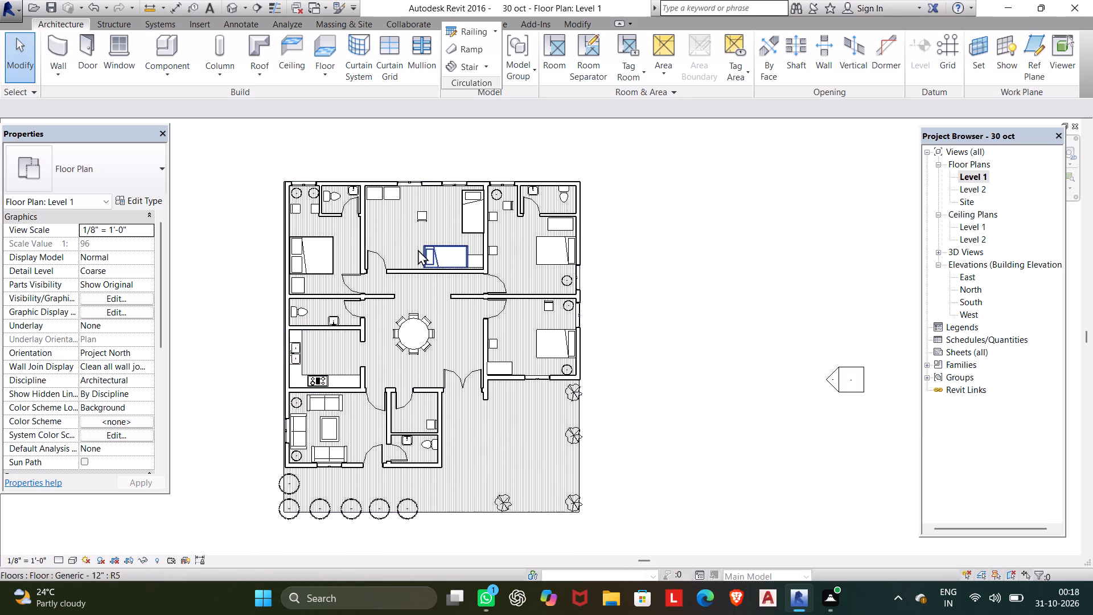
Load the TV - Flat Screen family from the Furniture library folder for component placement.
scroll(417, 244, up, 2)
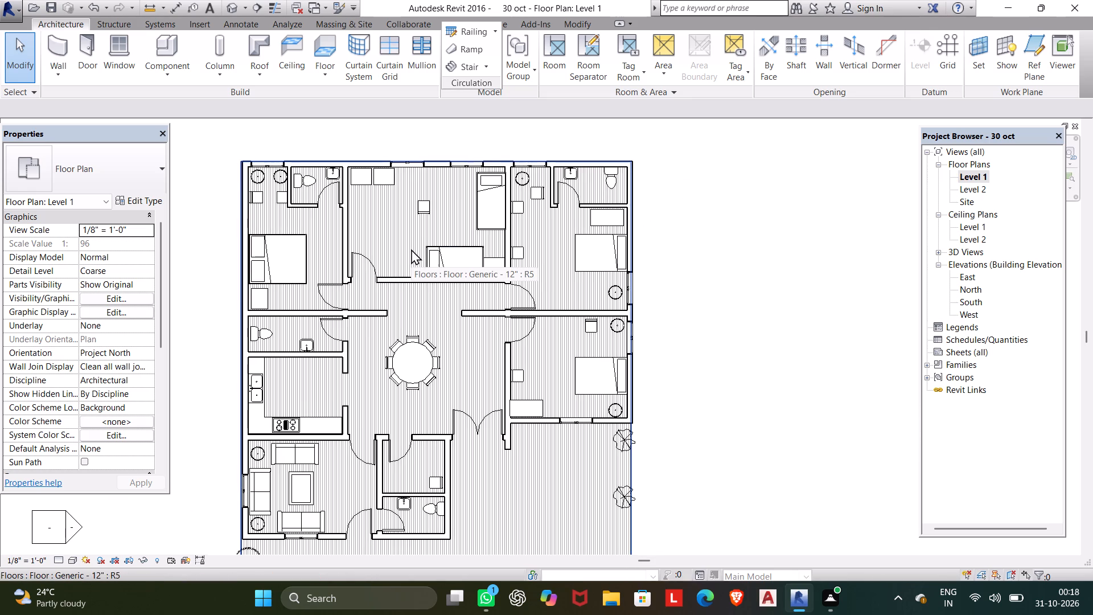
click(175, 44)
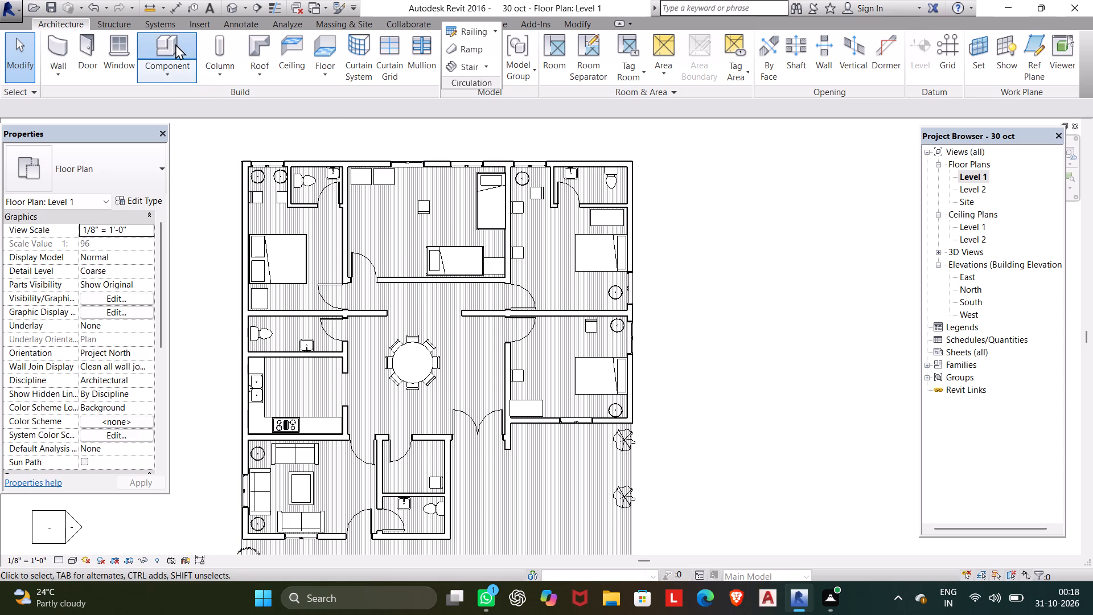
click(570, 62)
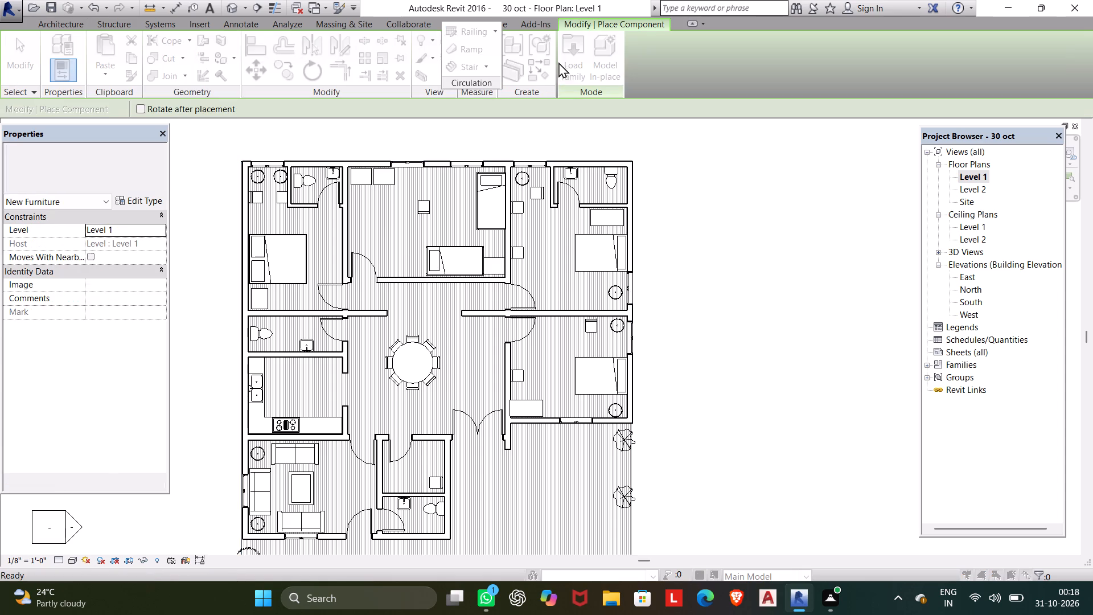
double_click(610, 371)
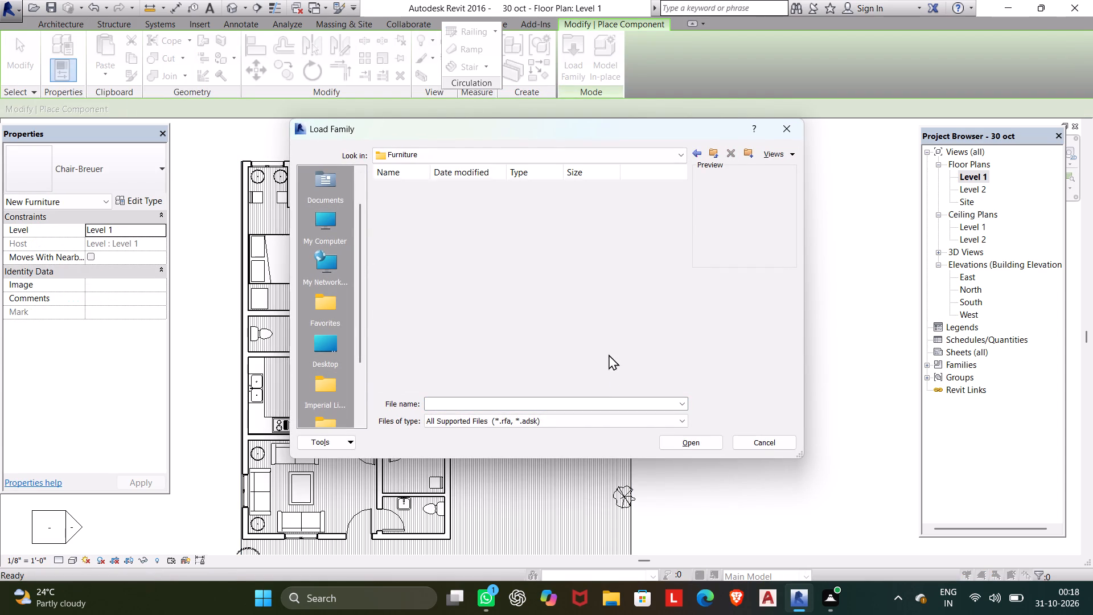
click(377, 278)
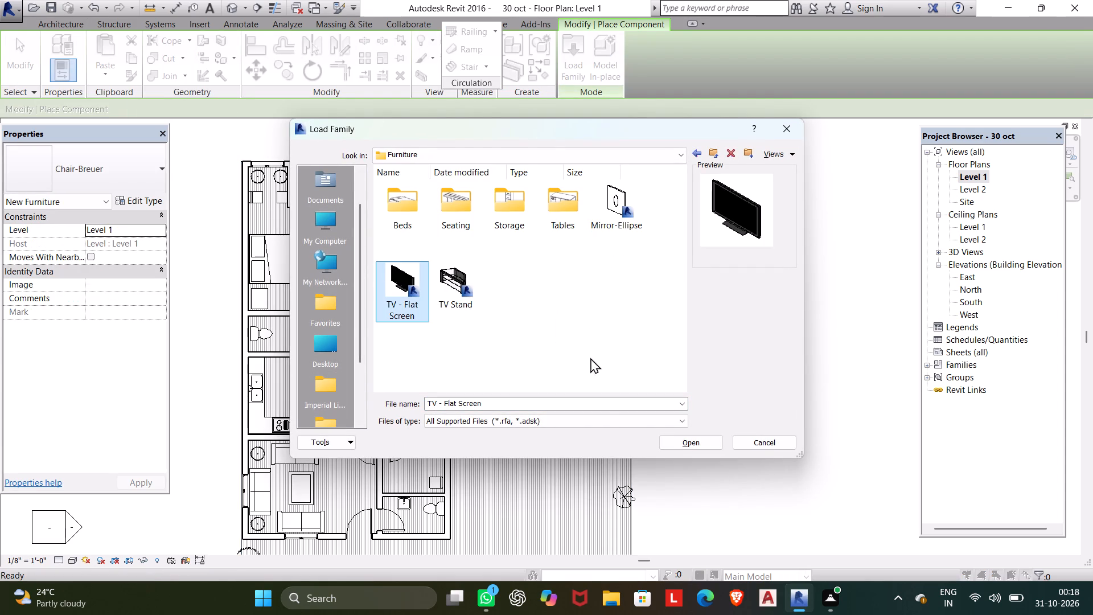
click(687, 443)
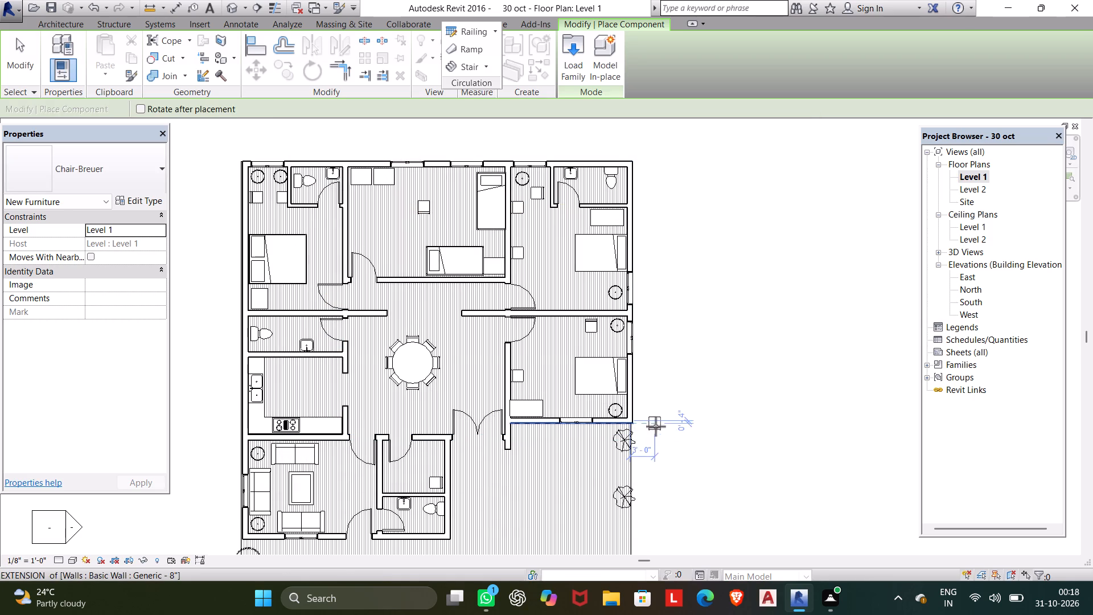
Place a rotated 42" TV - Flat Screen against the north-central bedroom's west wall, above its door, and end component placement.
click(138, 165)
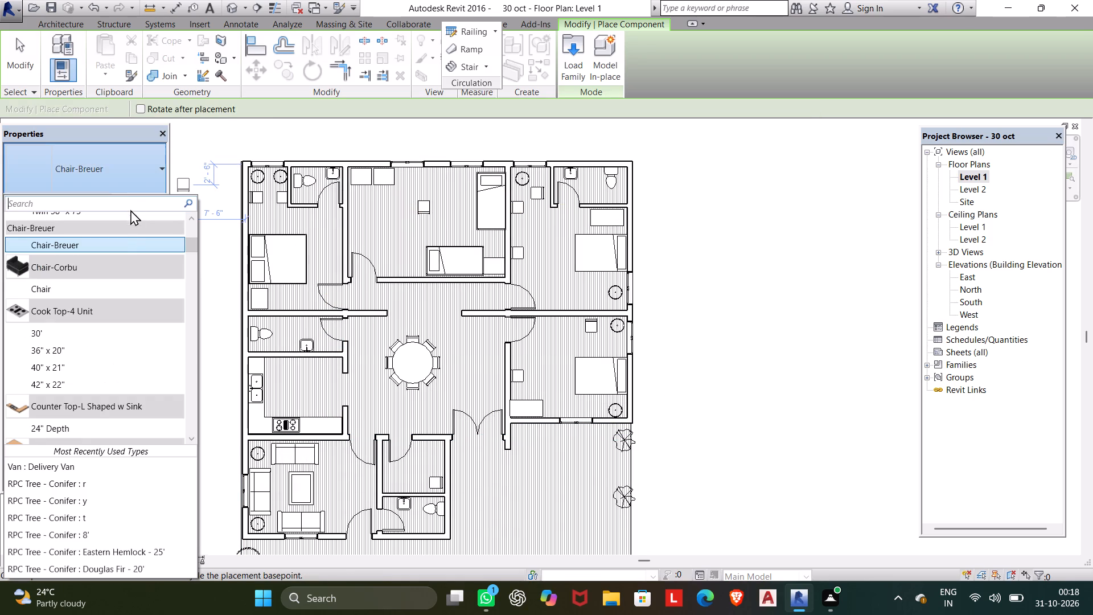
scroll(114, 269, down, 9)
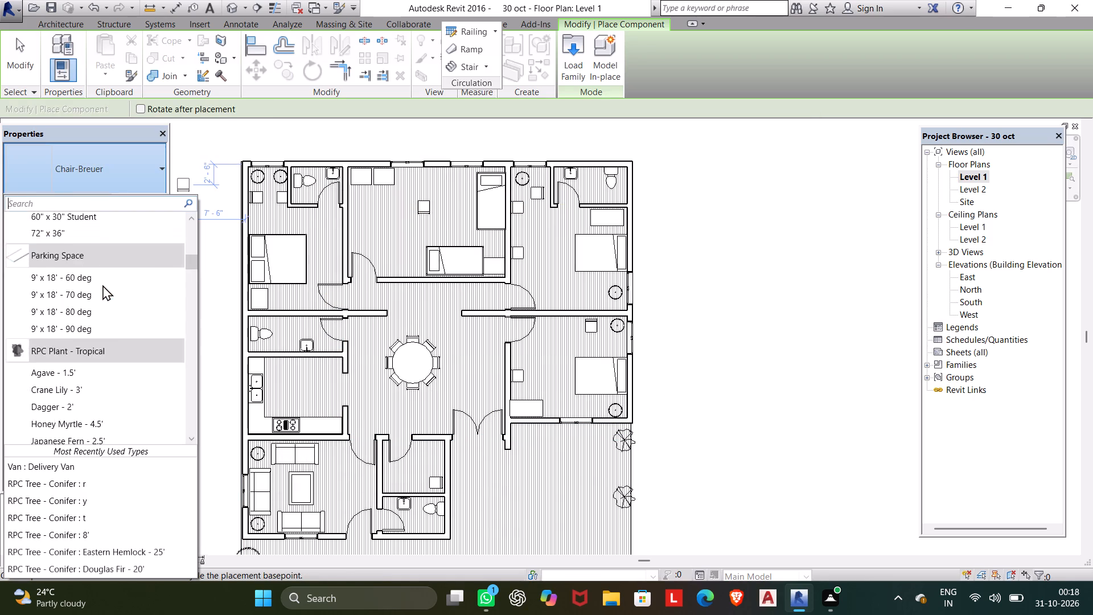
scroll(102, 285, down, 7)
scroll(102, 285, down, 16)
scroll(92, 310, down, 6)
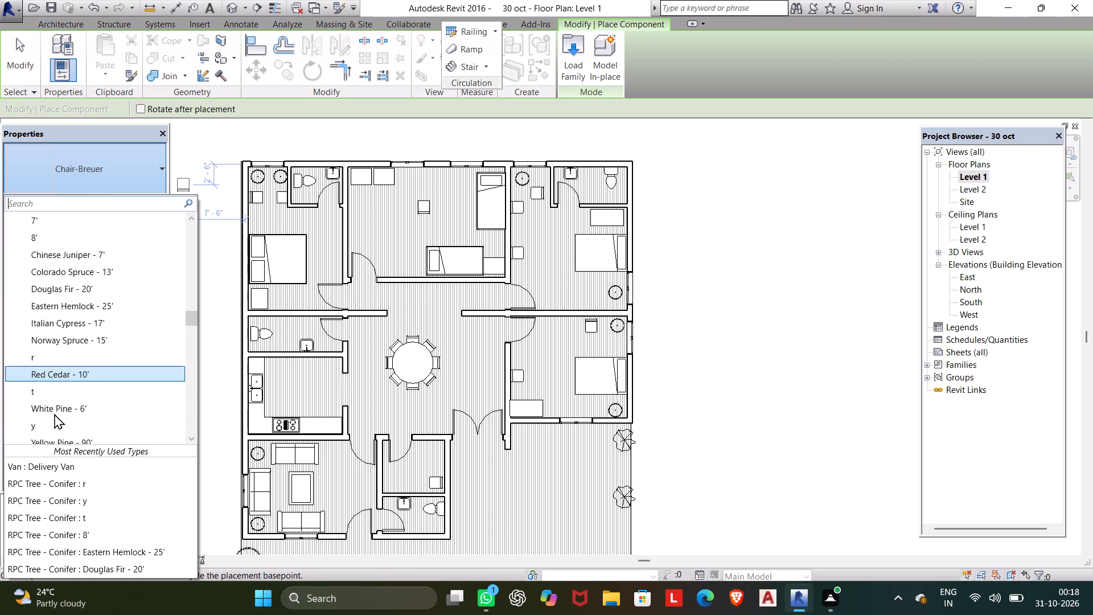
scroll(54, 413, down, 6)
scroll(71, 346, up, 13)
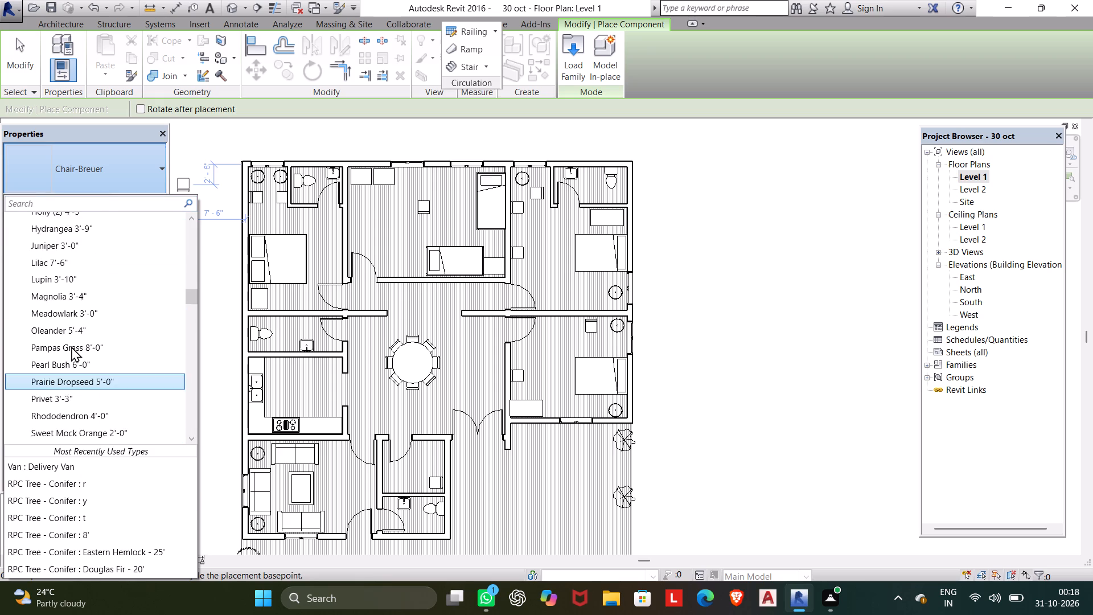
scroll(71, 346, up, 20)
scroll(71, 346, up, 14)
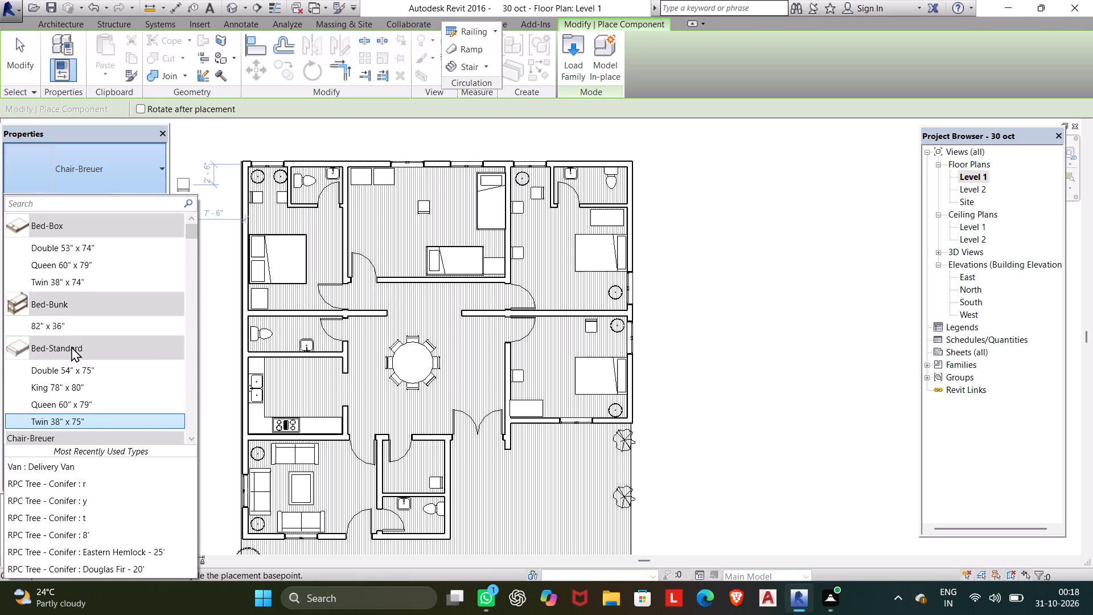
scroll(71, 346, up, 11)
scroll(71, 346, down, 5)
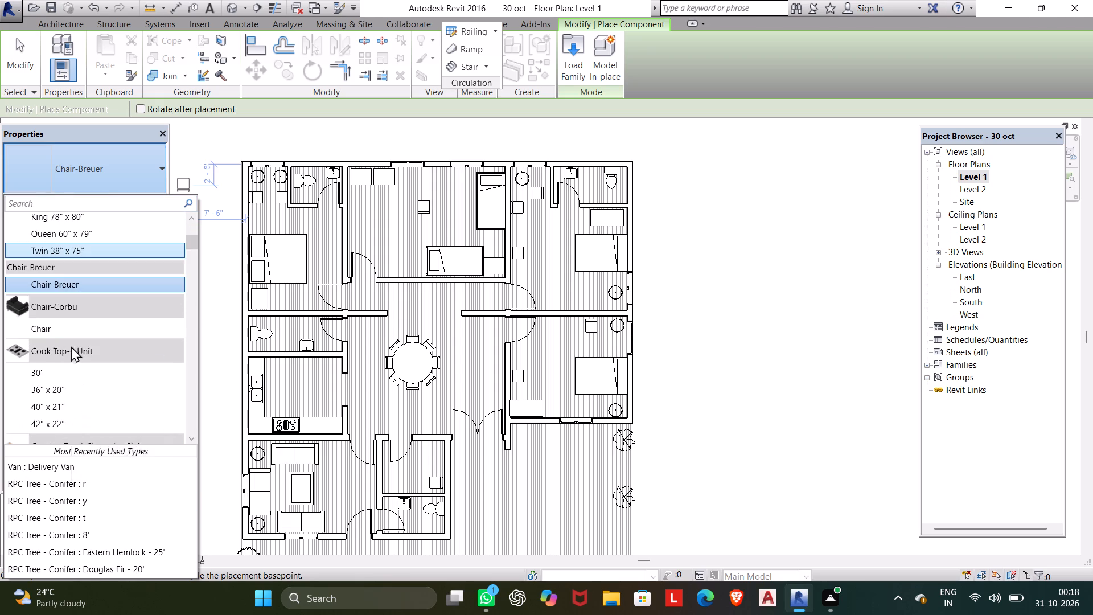
click(89, 203)
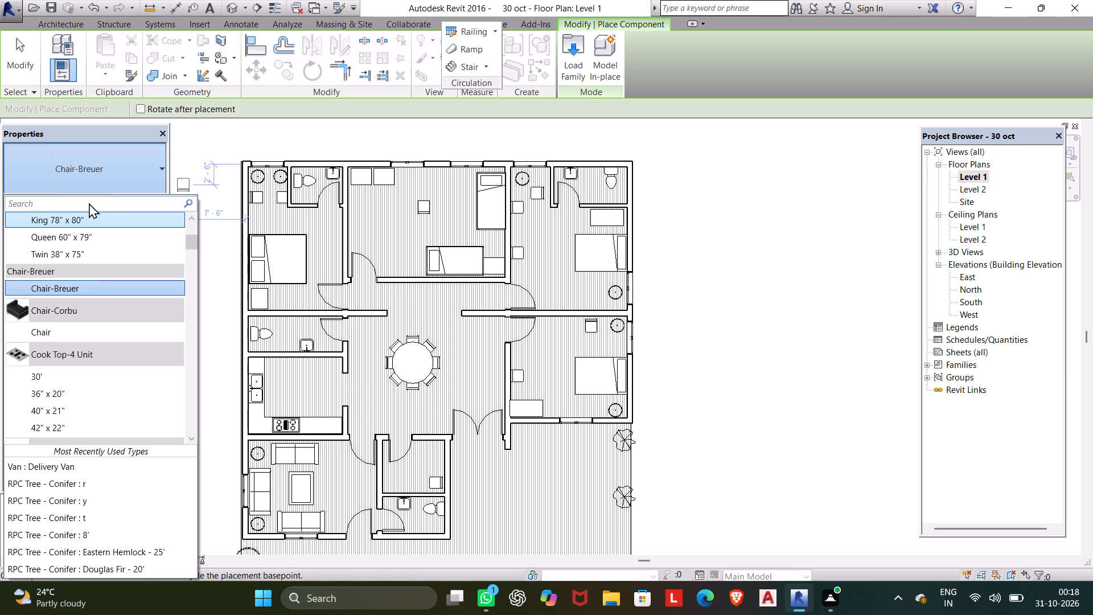
text(tv)
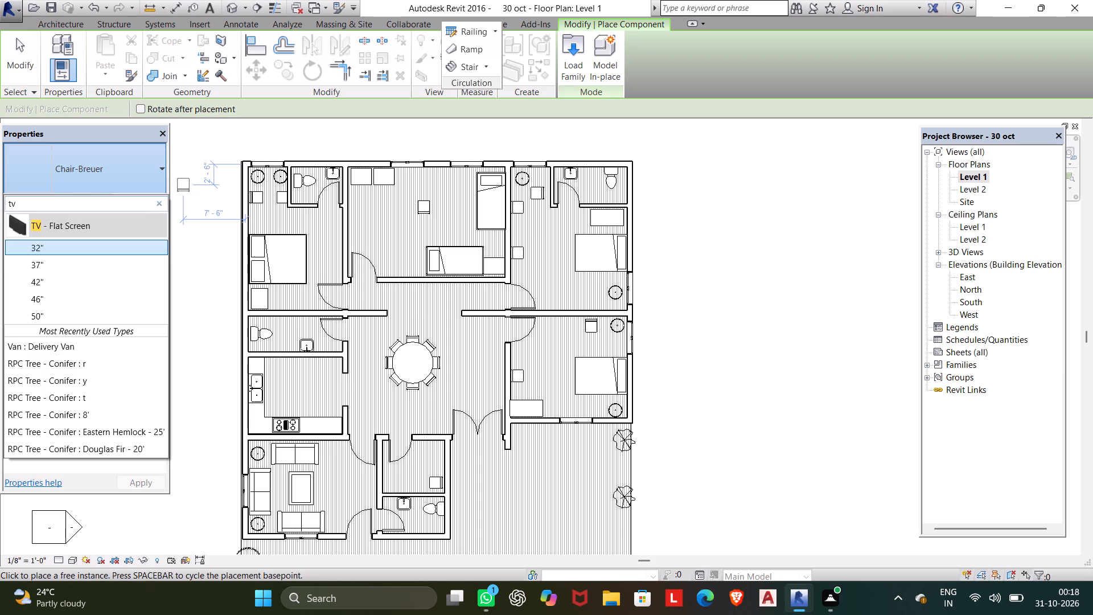
click(27, 288)
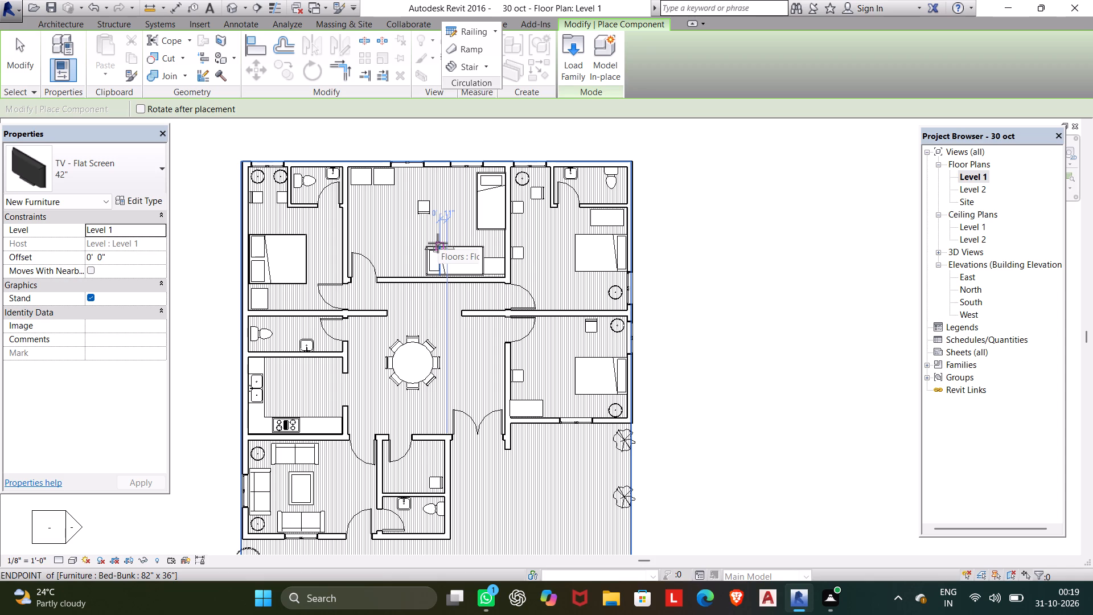
key(space)
key(space)
key(space)
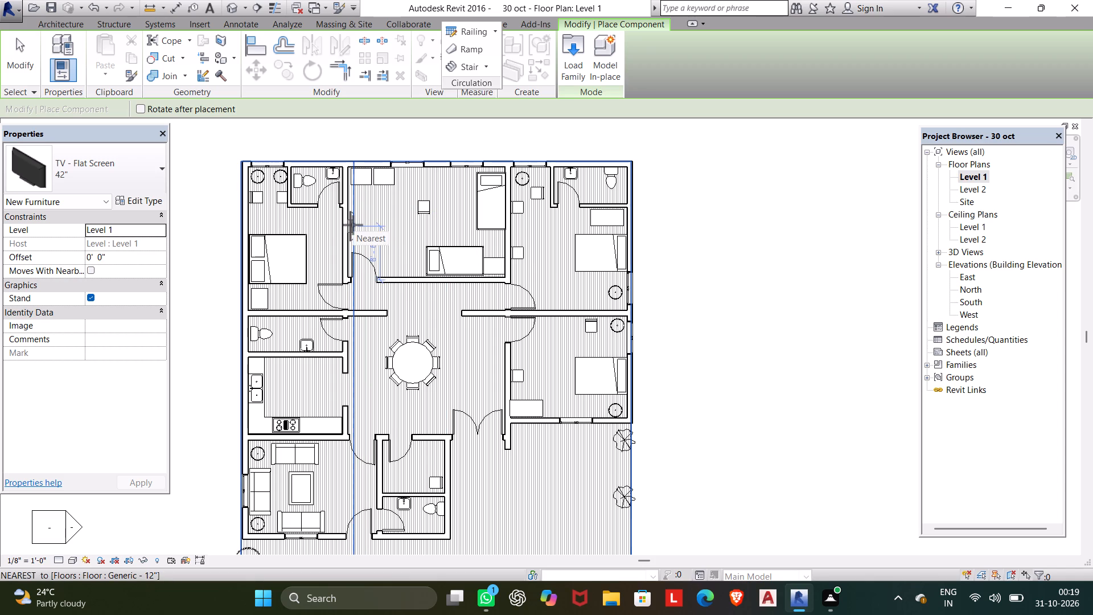
scroll(357, 225, up, 5)
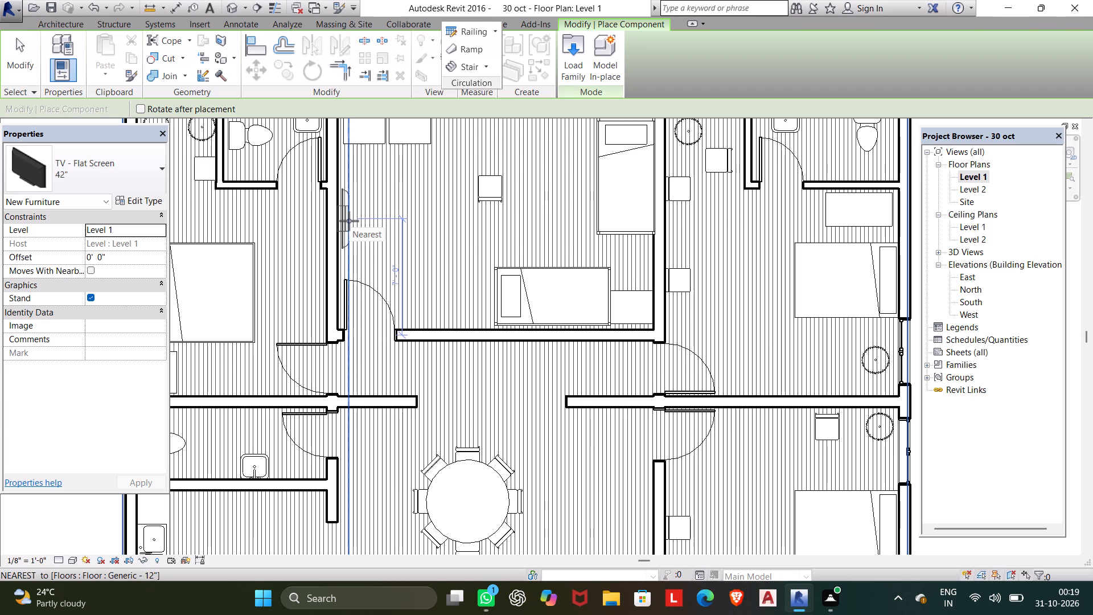
click(350, 221)
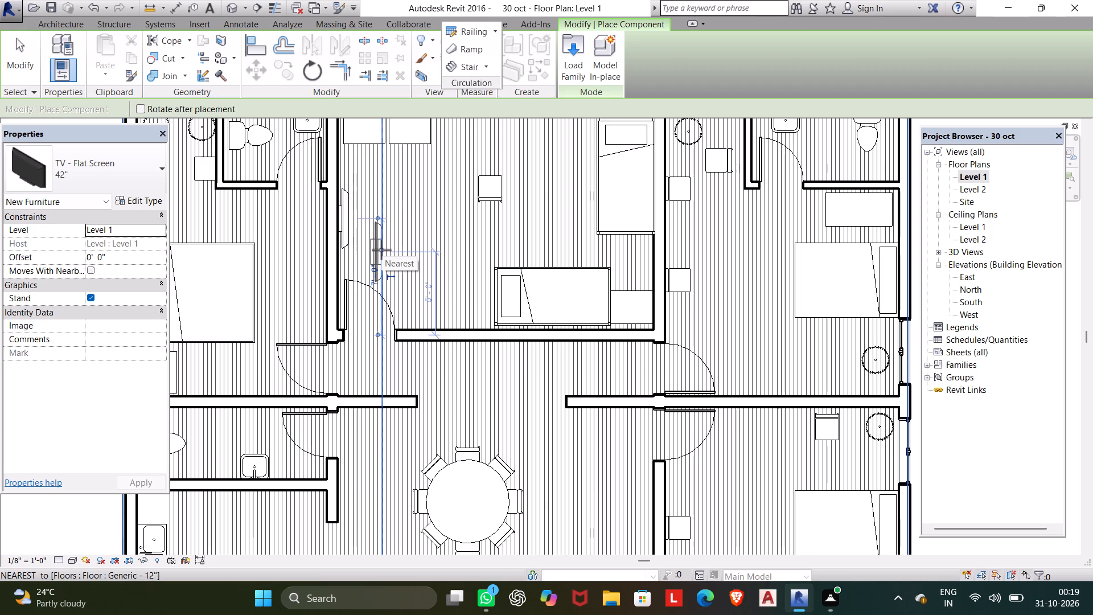
key(Escape)
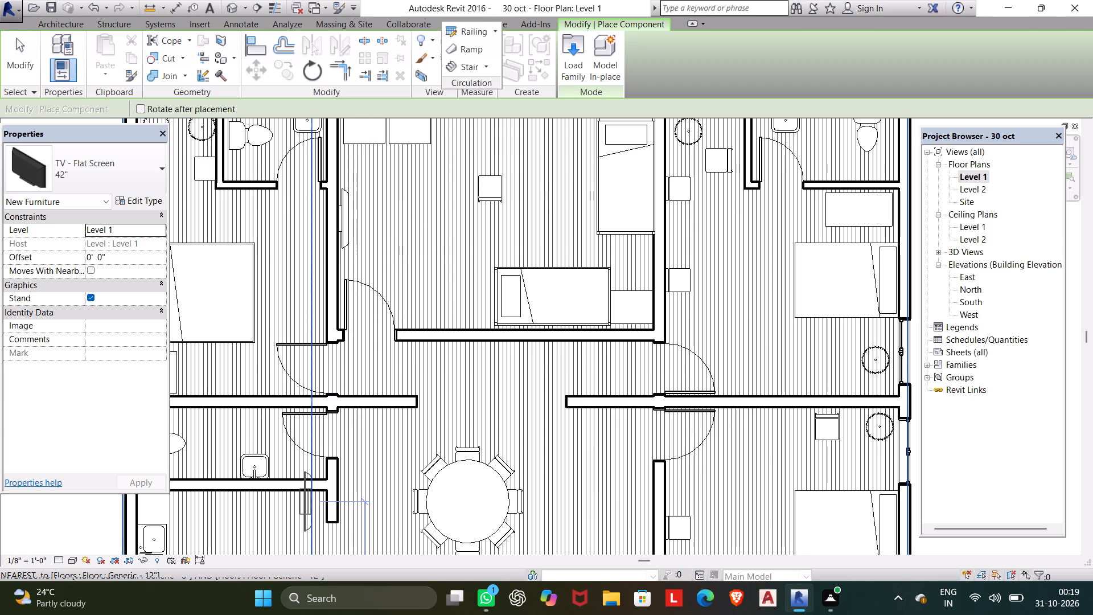
key(Escape)
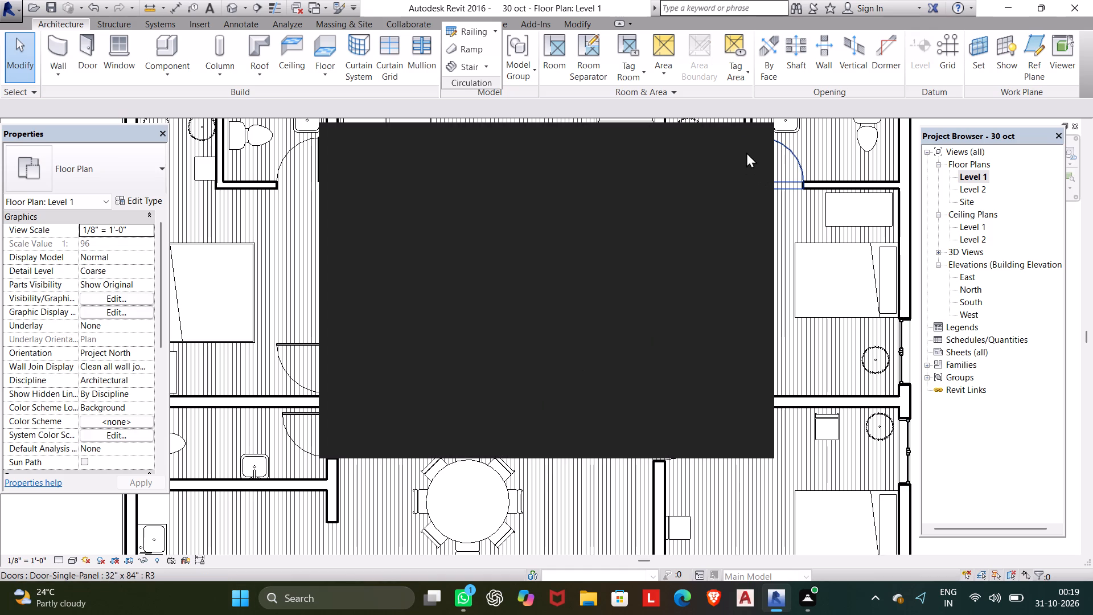
Load the Counter Top-L Shaped family from the Counter Tops folder of the Casework library for component placement.
click(751, 141)
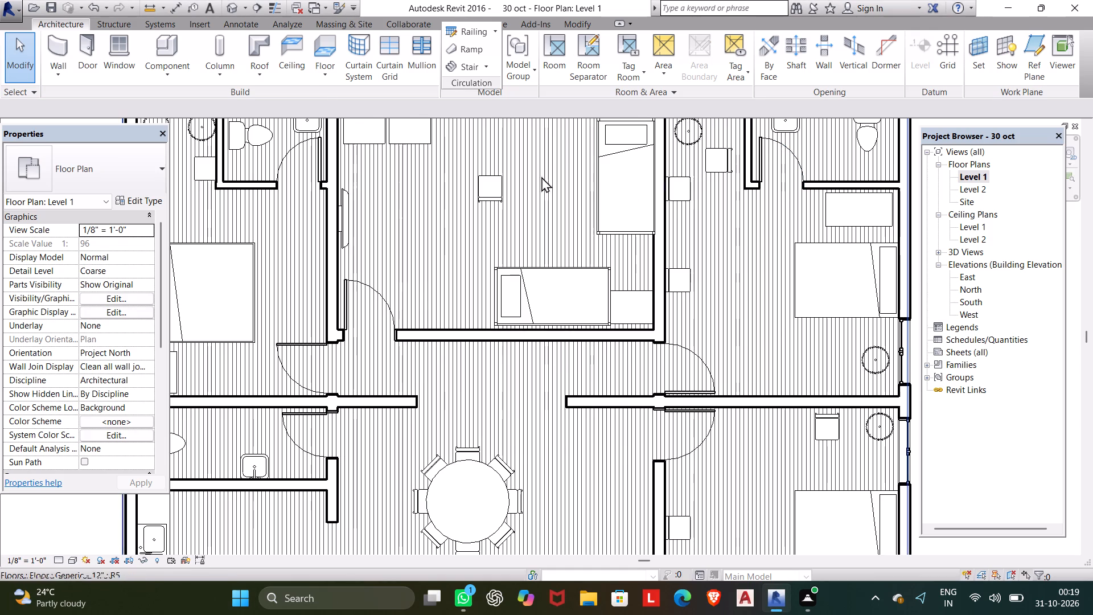
click(177, 56)
click(585, 52)
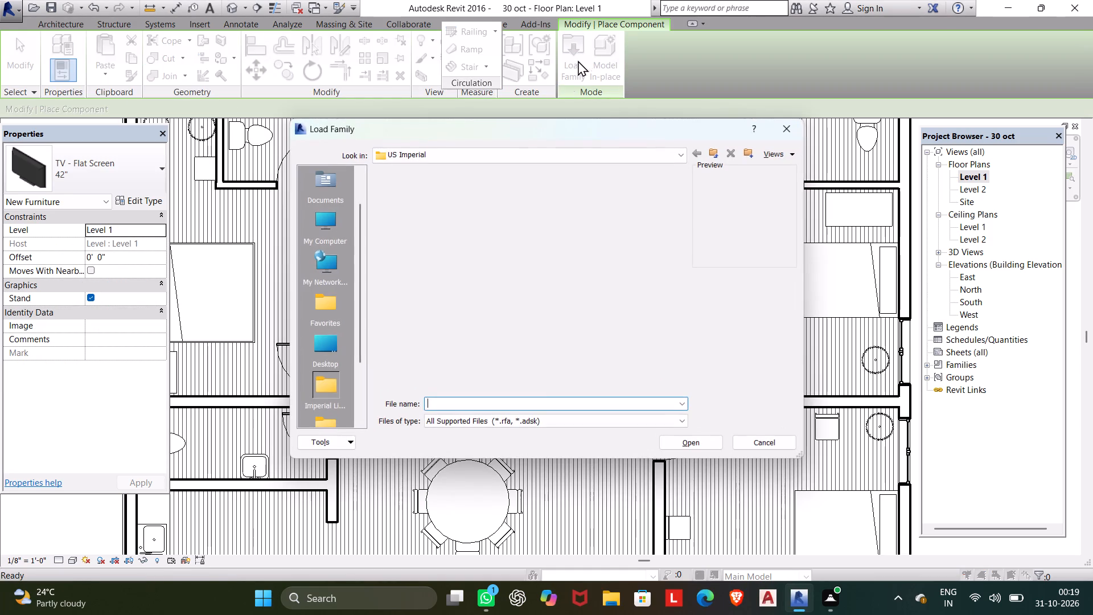
click(569, 210)
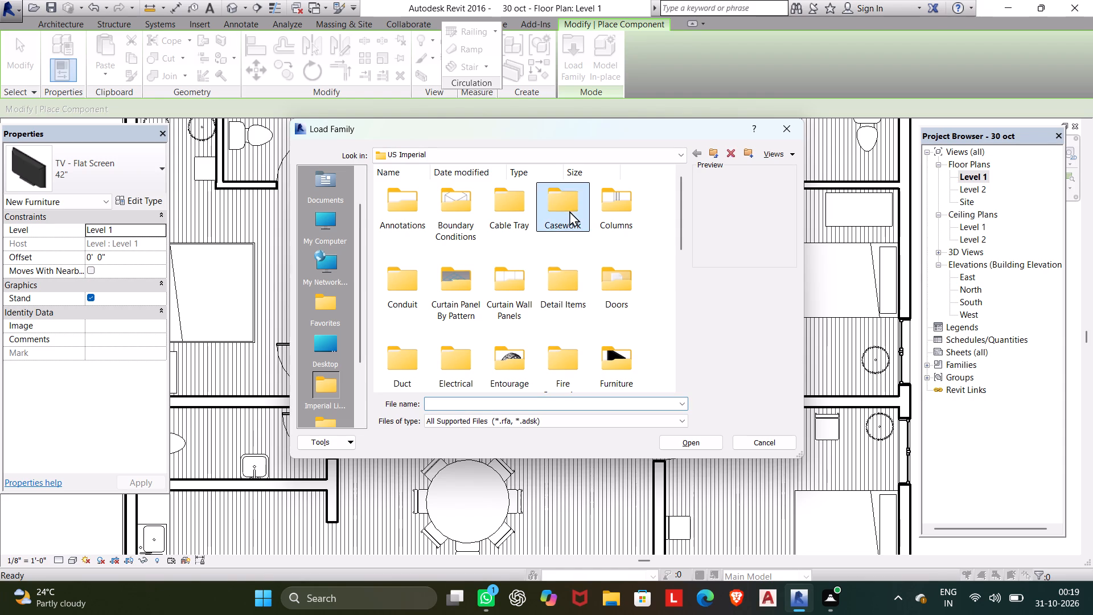
click(703, 448)
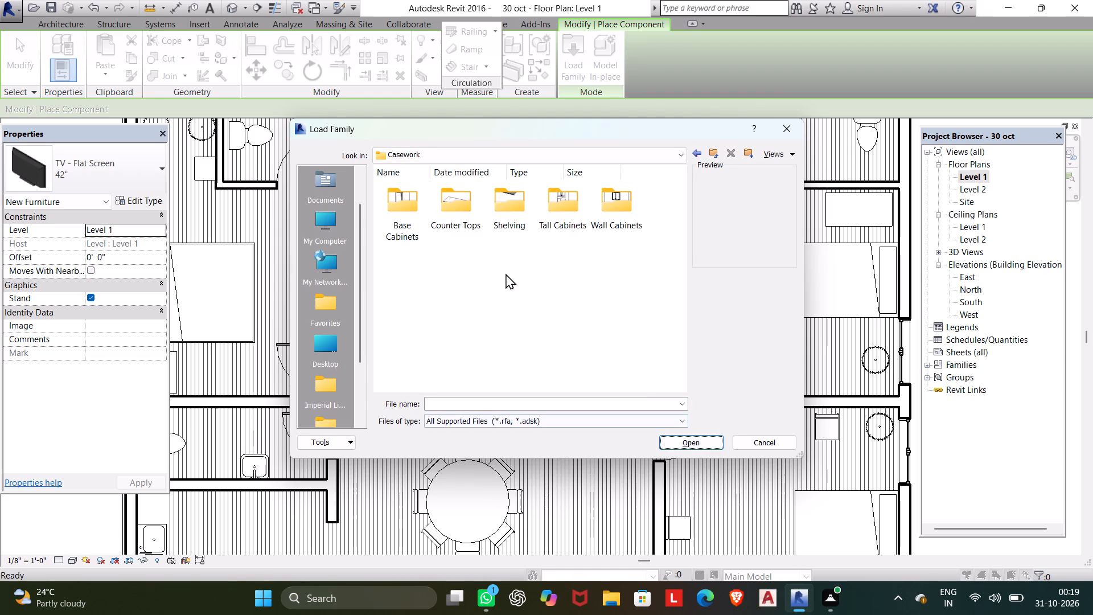
click(463, 212)
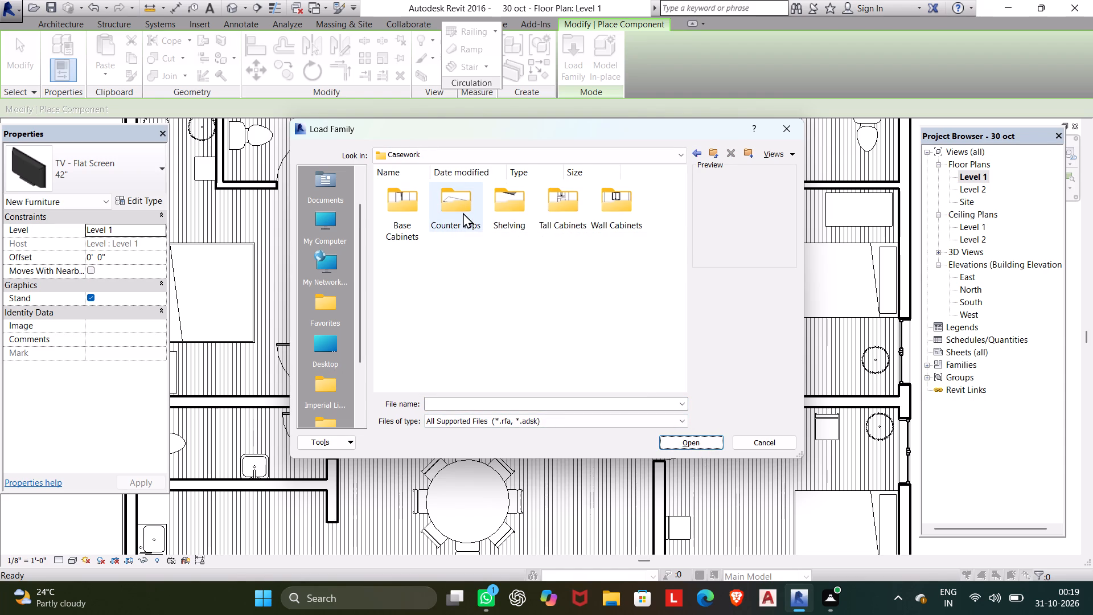
double_click(463, 212)
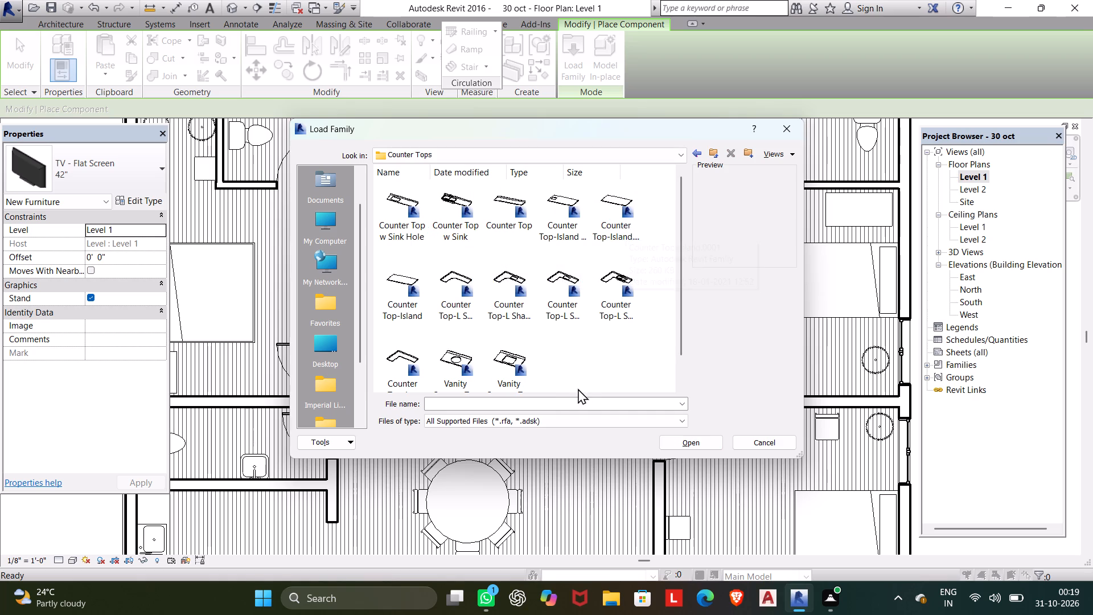
click(408, 355)
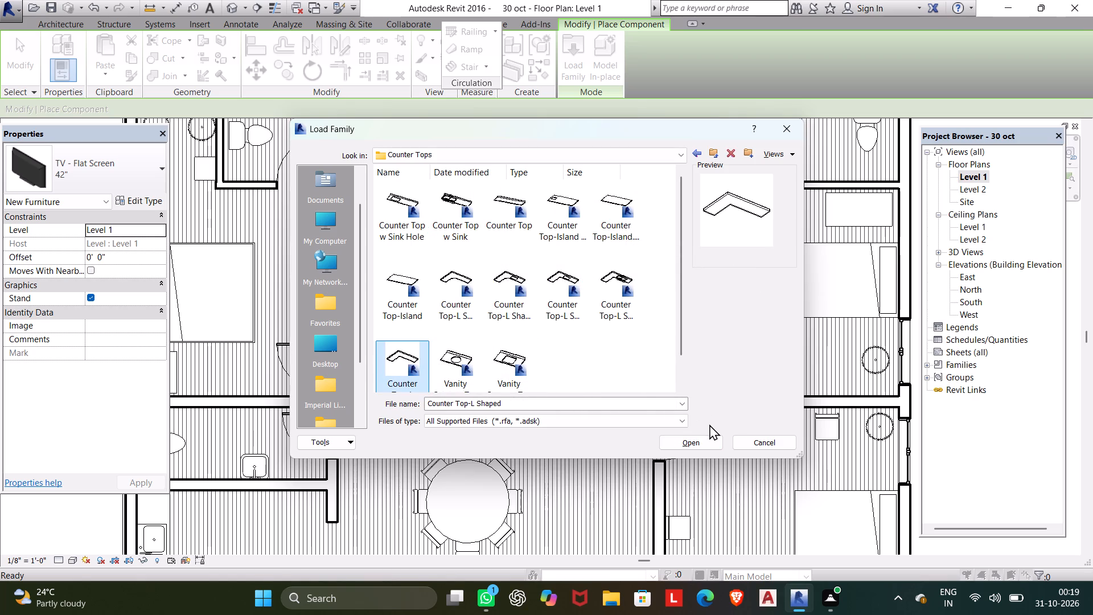
click(693, 440)
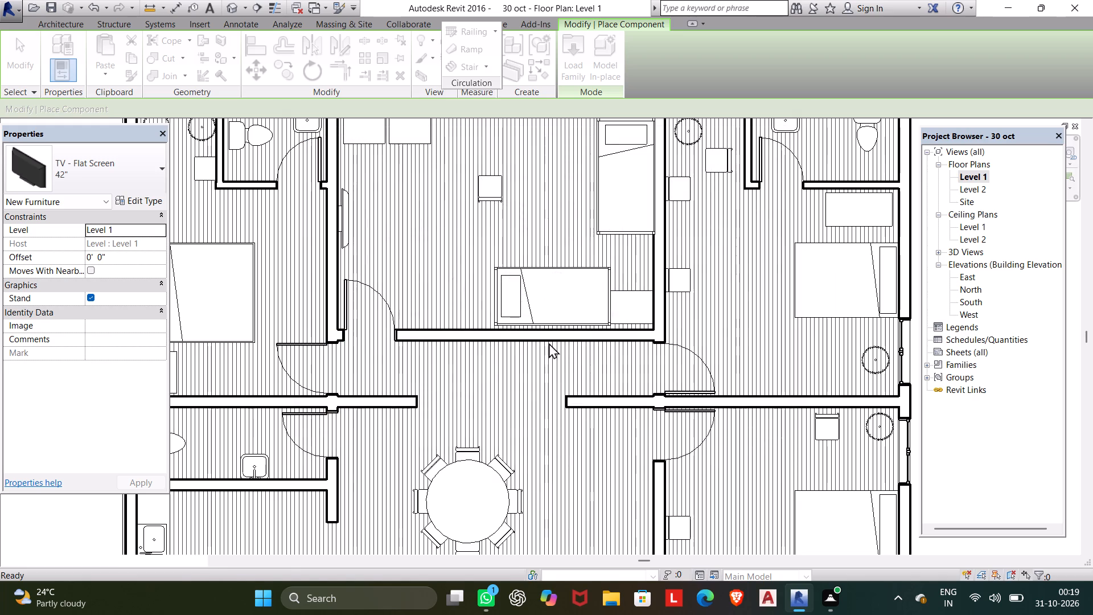
Place a 24" Depth Counter Top-L Shaped on the north-central bedroom's north wall, between the tall cabinets and the bunk bed, and end placement.
middle_drag(523, 343, 483, 451)
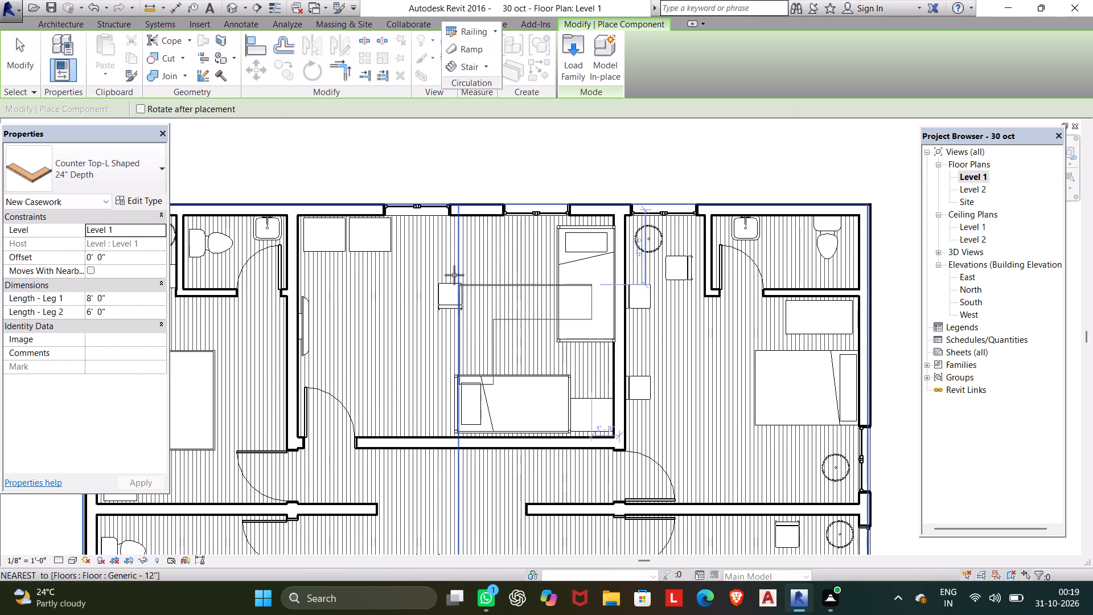
click(403, 218)
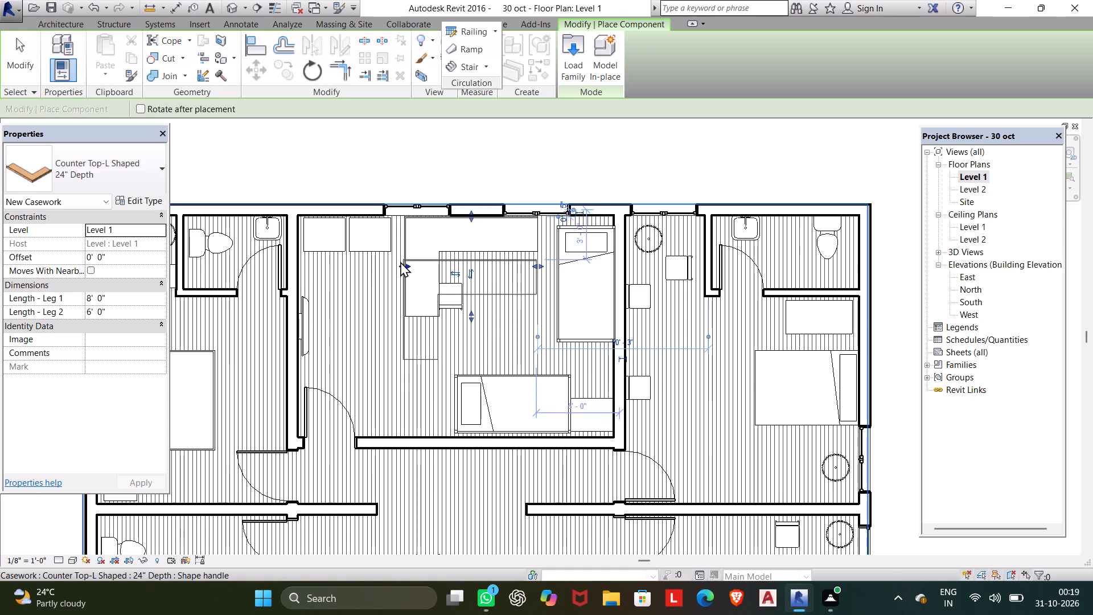
key(Escape)
key(Escape)
Move the Chair-Breuer in the north-central bedroom east, clear of the countertop's short leg.
click(407, 309)
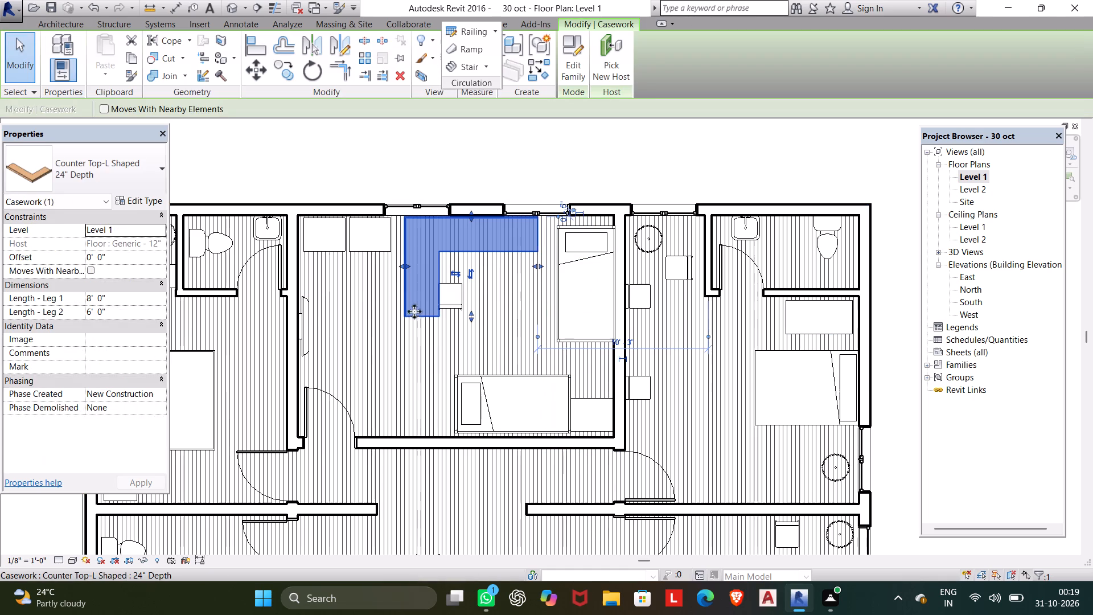
drag(455, 306, 463, 305)
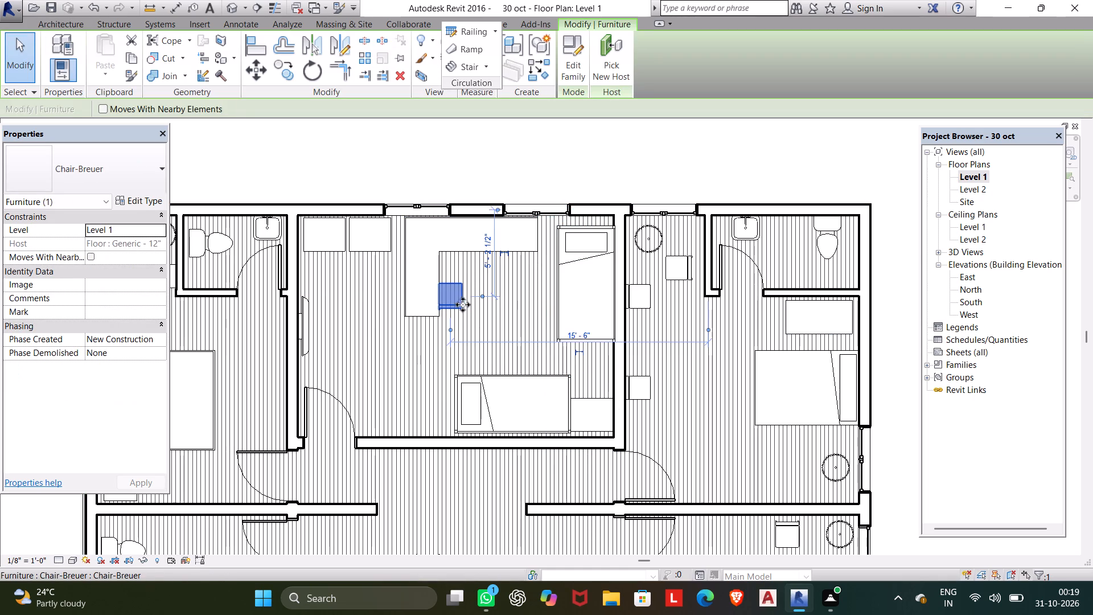
drag(463, 305, 491, 303)
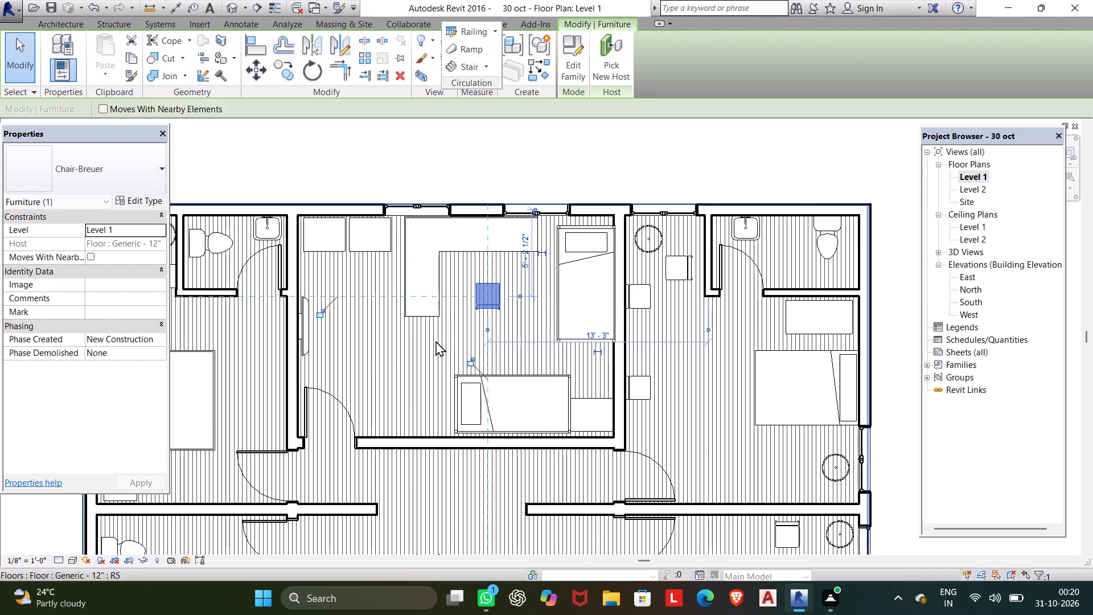
key(Escape)
Shorten Leg 2 of the L-shaped countertop to about 2' 2", leaving a straight desk along the north wall.
click(439, 319)
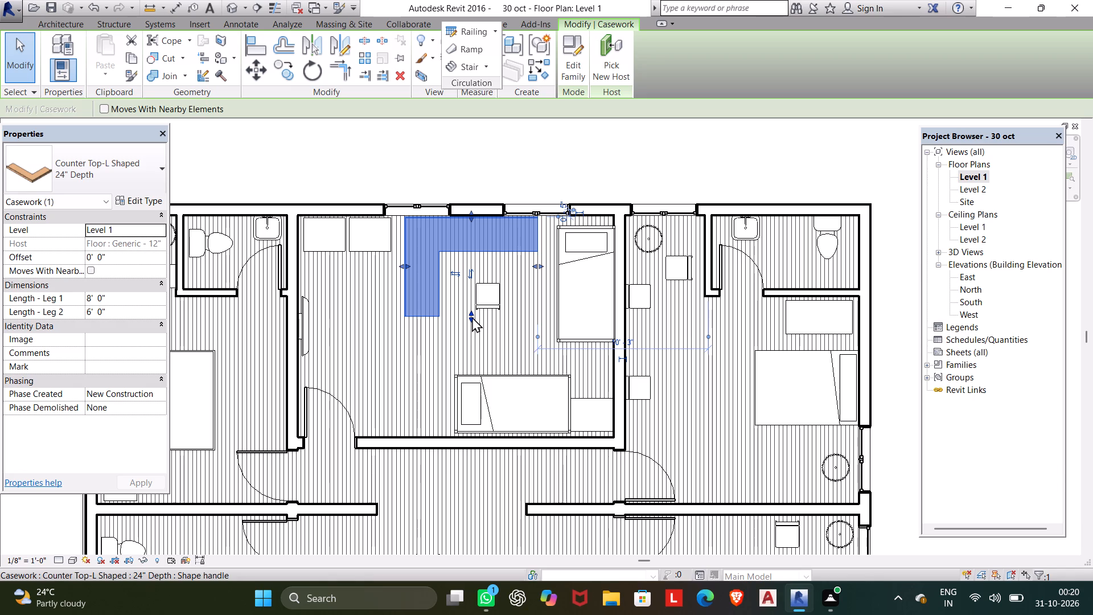
drag(473, 312, 475, 282)
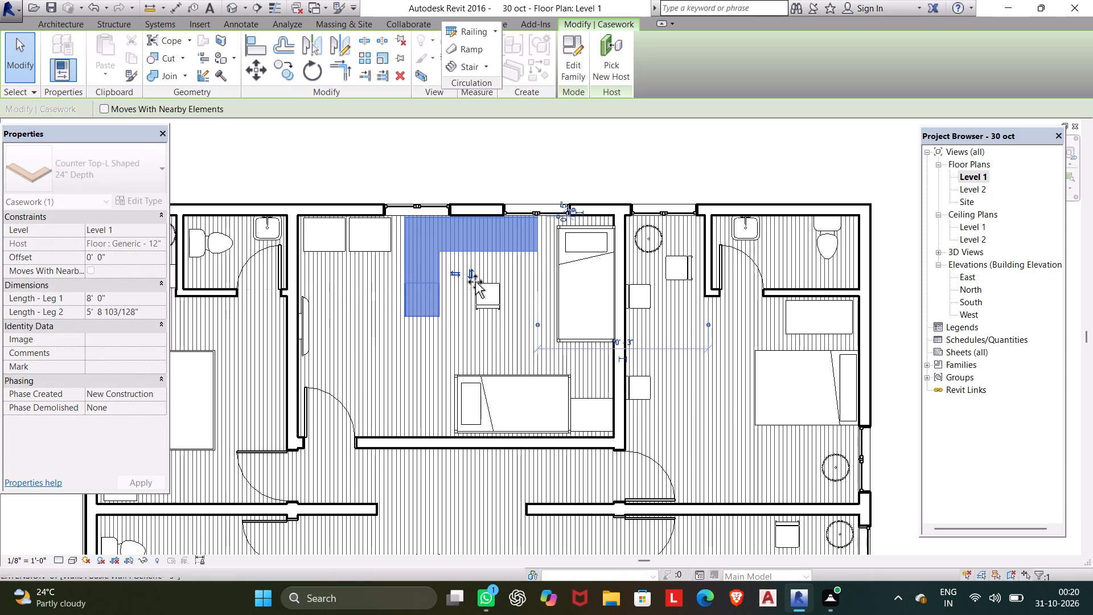
drag(475, 282, 476, 256)
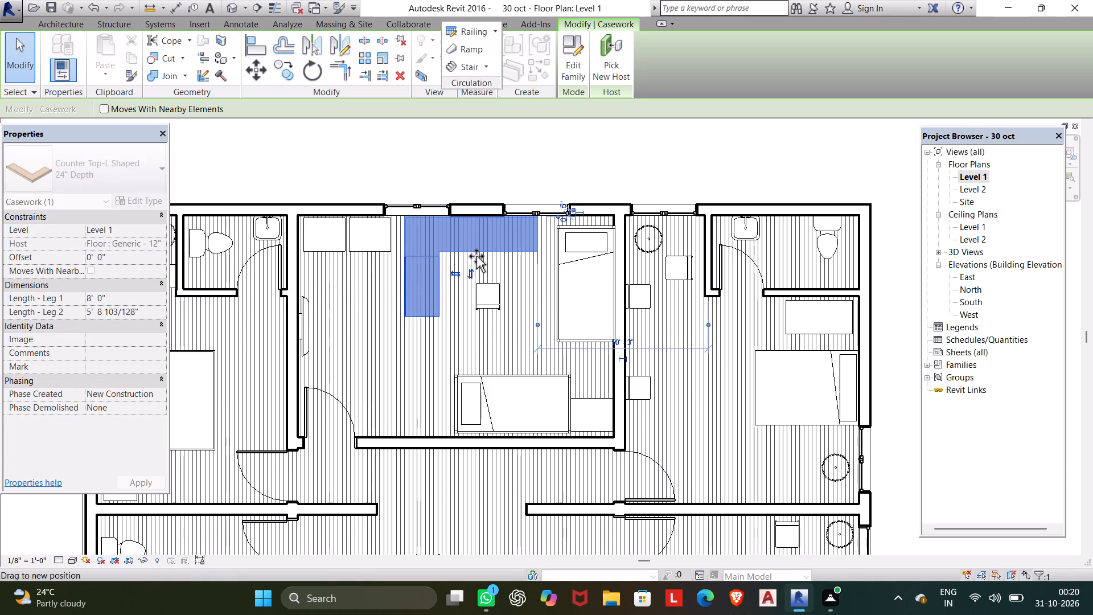
drag(476, 256, 476, 253)
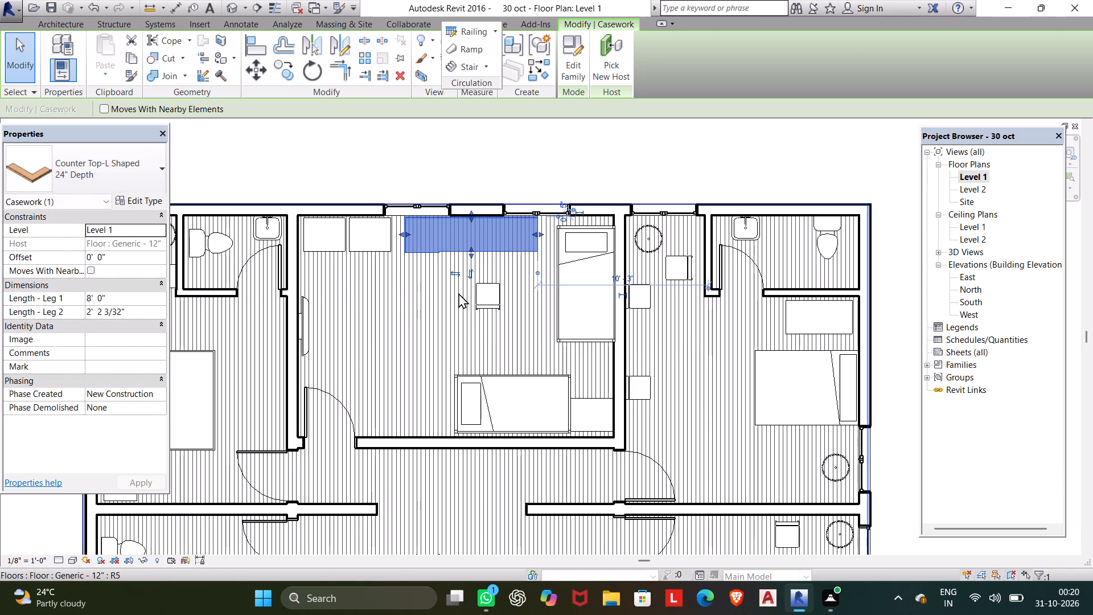
key(Escape)
Nudge the Chair-Breuer west and north until it is tucked under the south edge of the countertop's west end.
click(479, 291)
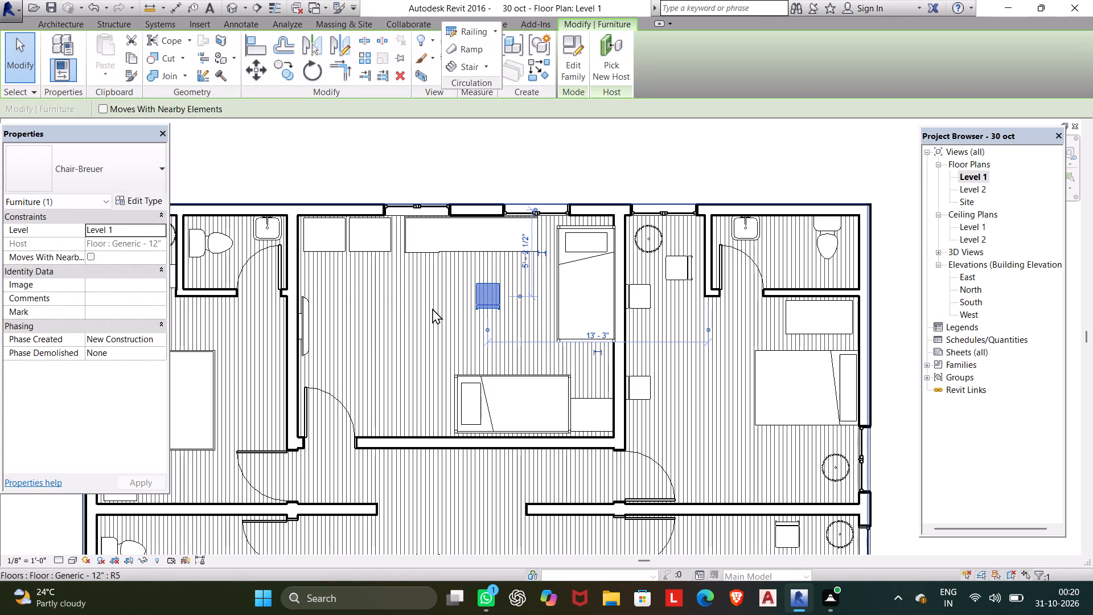
key(Left)
key(Left)
key(Left)
key(Left)
key(Left)
key(Left)
key(Left)
key(Left)
key(Left)
key(Left)
key(Left)
key(Left)
key(Left)
key(Left)
key(Left)
key(Left)
key(Left)
key(Left)
key(Left)
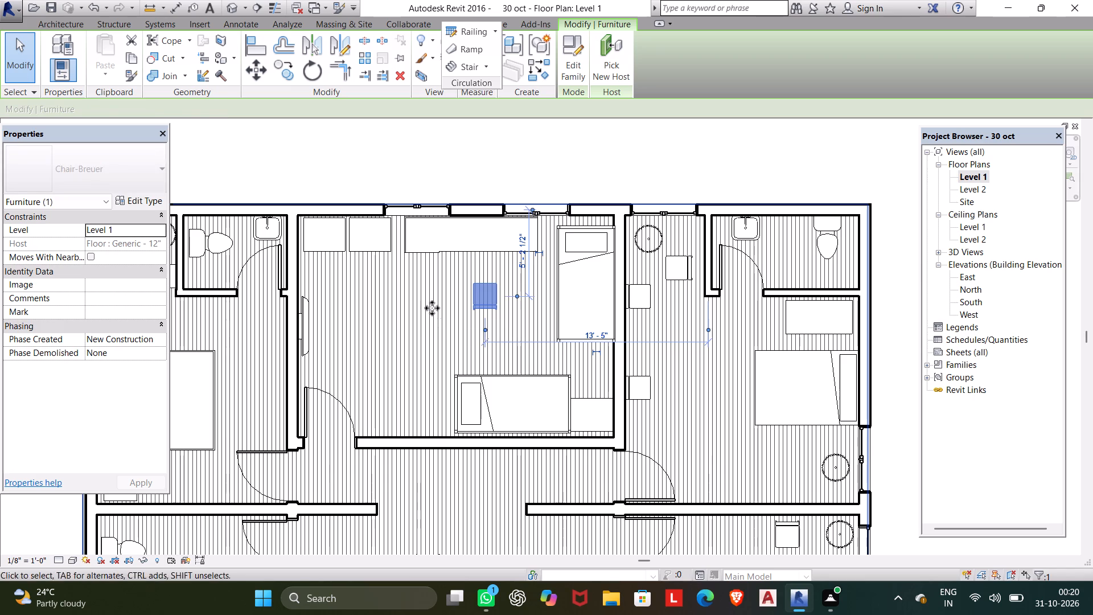
key(Left)
key(Up)
key(Up)
key(Up)
key(Up)
key(Up)
key(Up)
key(Up)
key(Up)
key(Up)
key(Up)
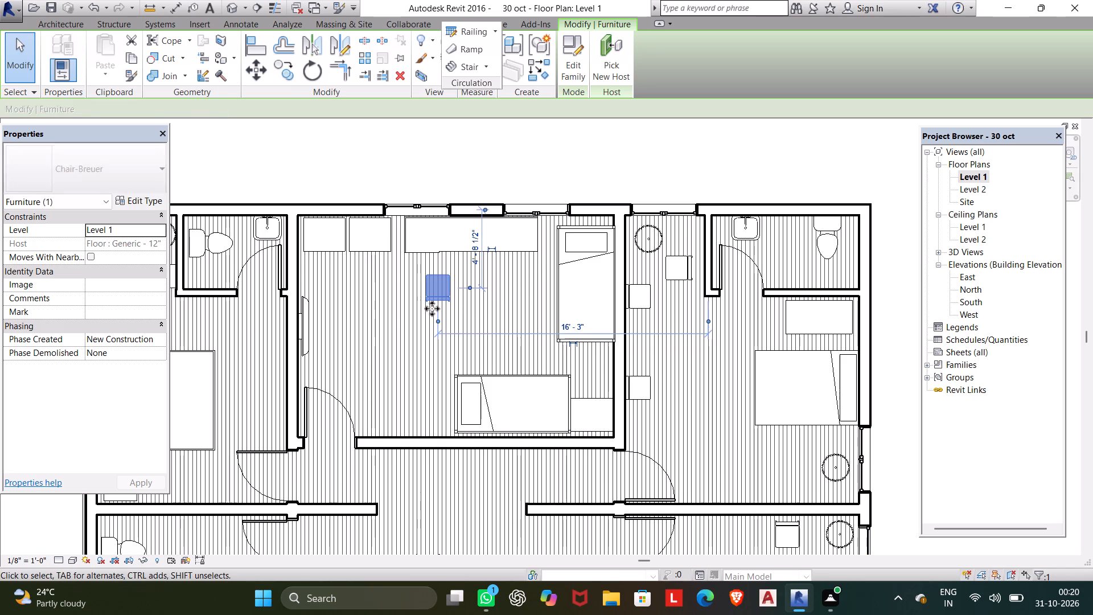
key(Up)
key(Left)
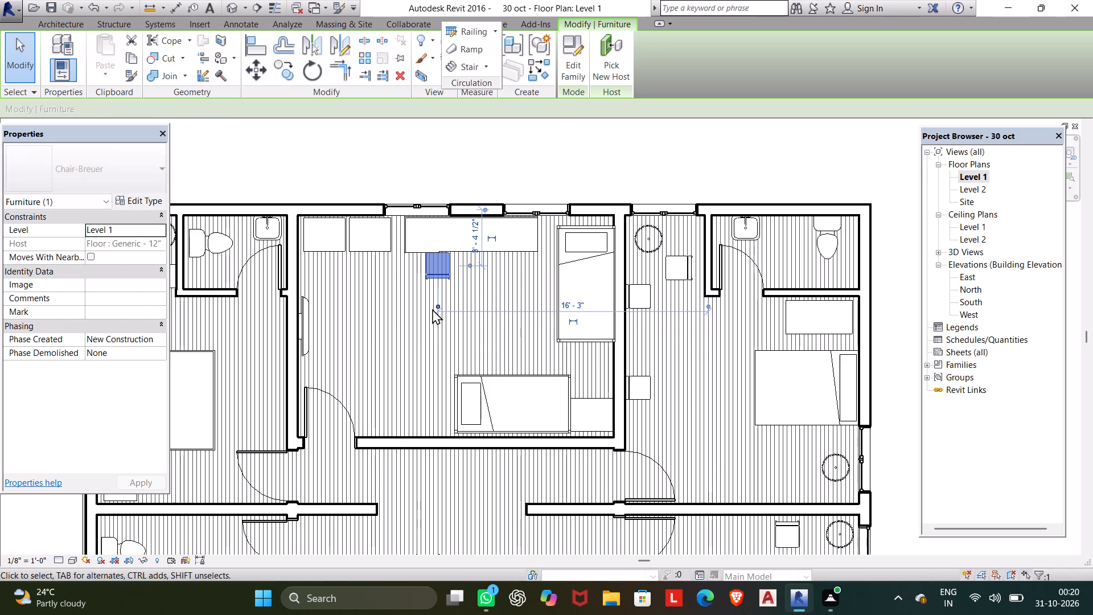
key(Left)
key(Left)
key(Left)
key(Left)
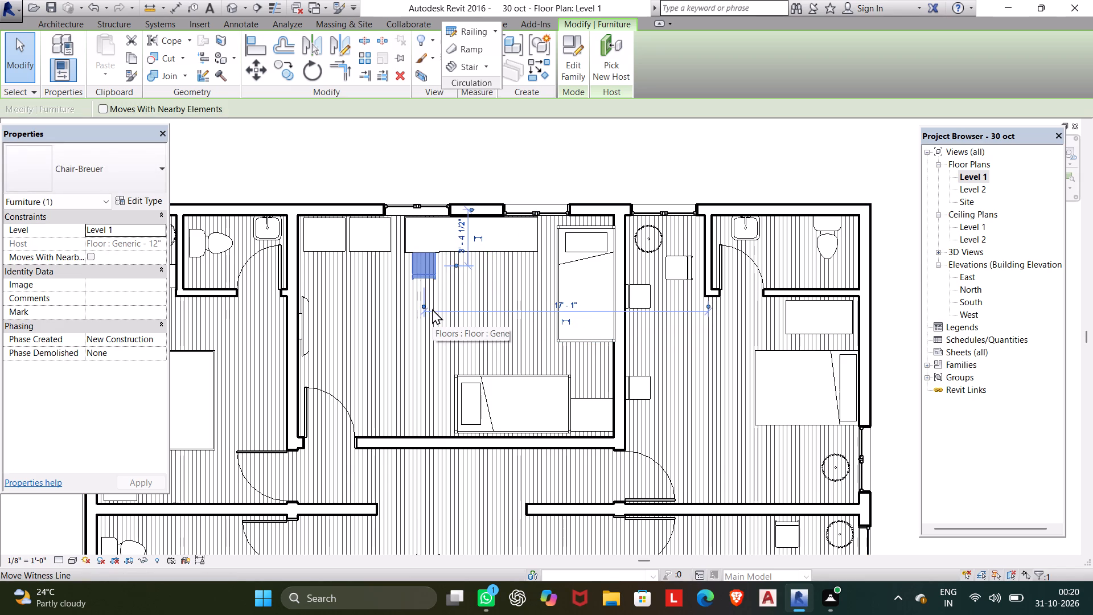
key(Up)
key(Up)
key(Up)
key(Up)
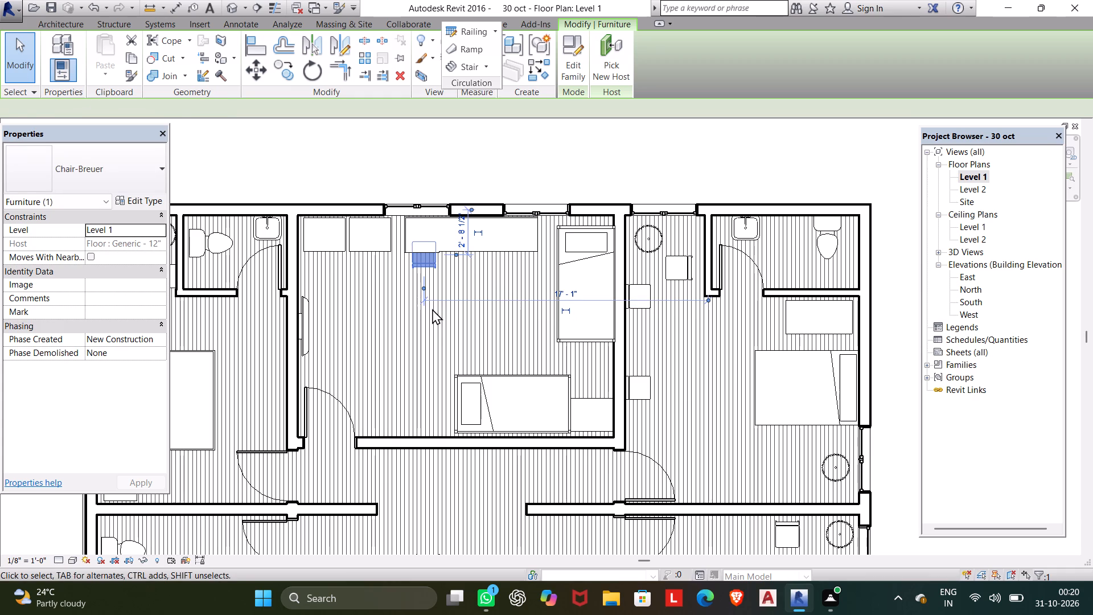
Copy the tucked chair twice eastward with the Multiple option, spacing the copies evenly along the countertop, and end the command.
click(296, 76)
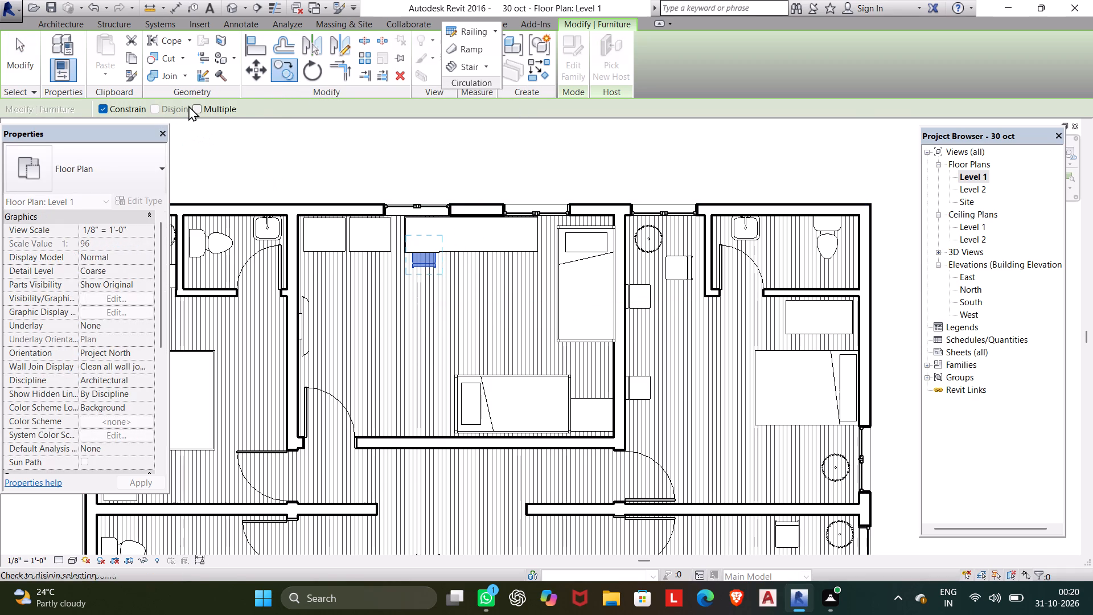
click(194, 105)
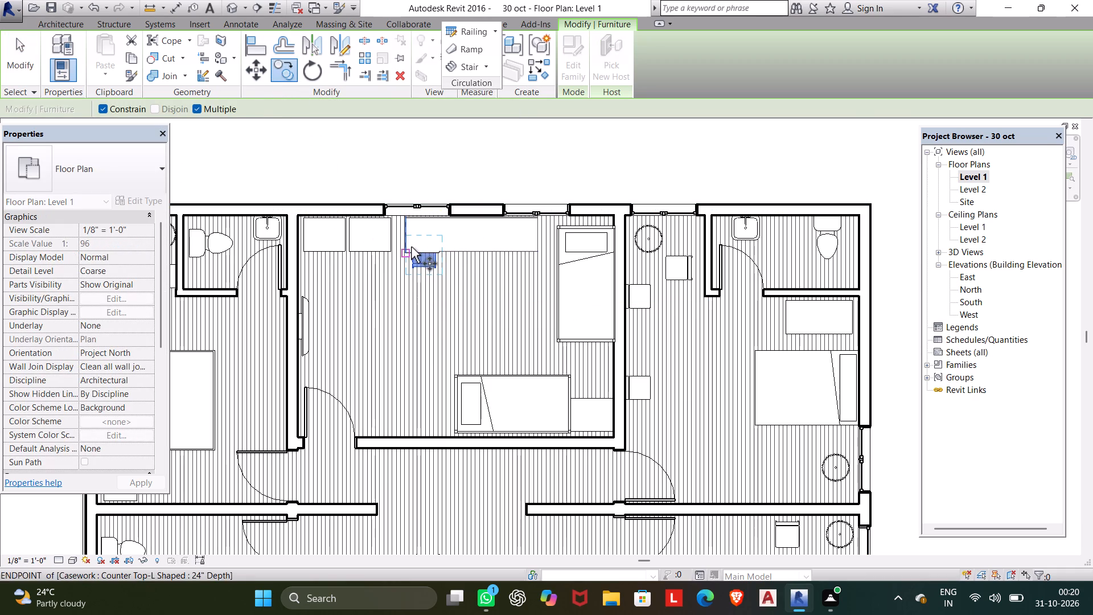
click(422, 248)
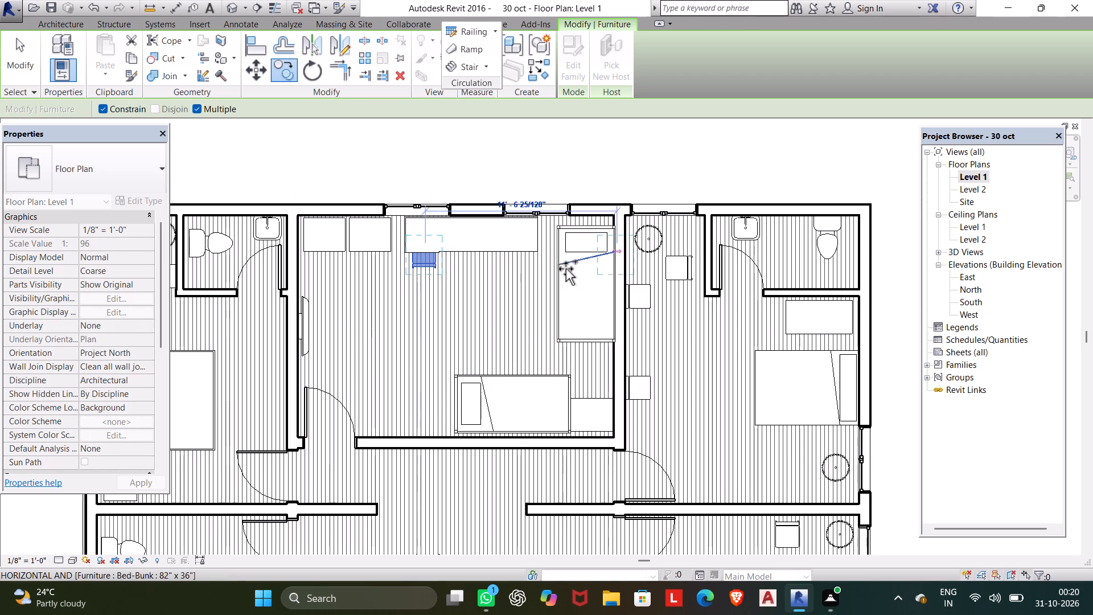
click(474, 272)
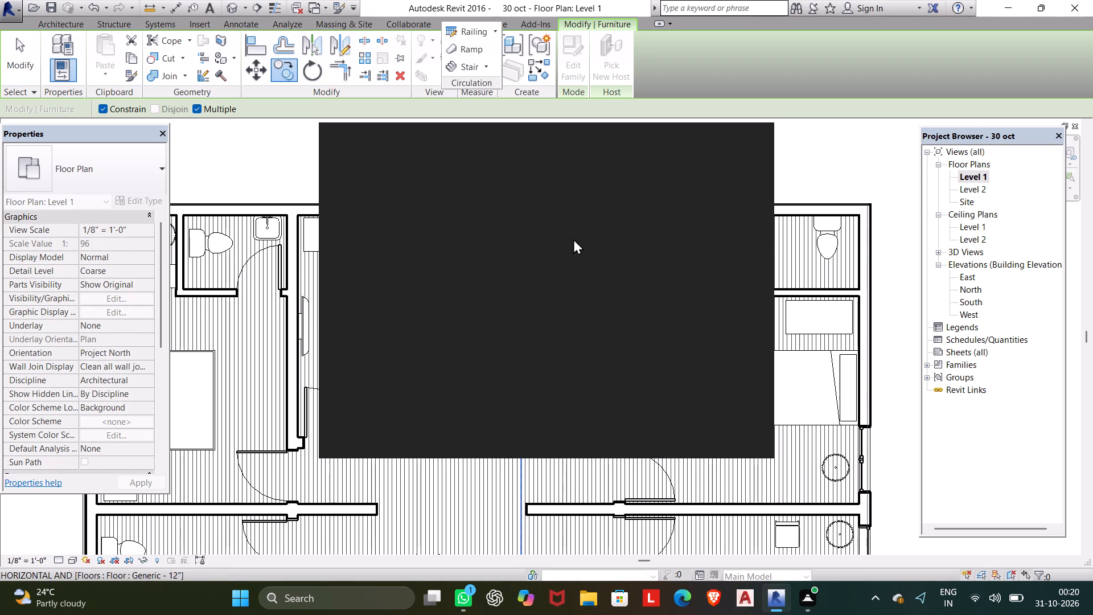
click(751, 143)
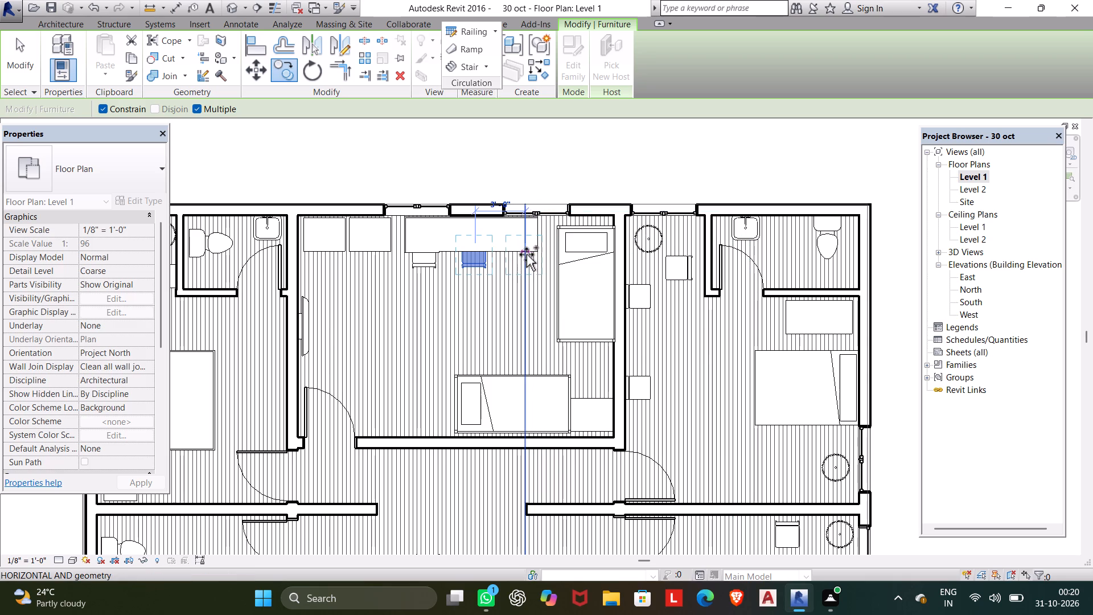
click(527, 255)
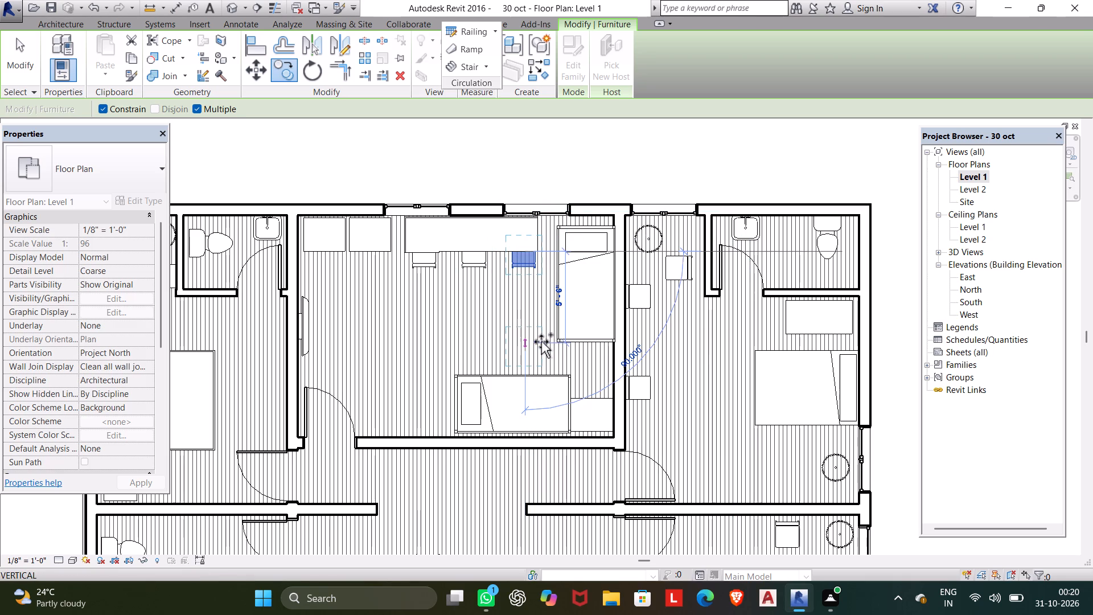
key(Escape)
key(Escape)
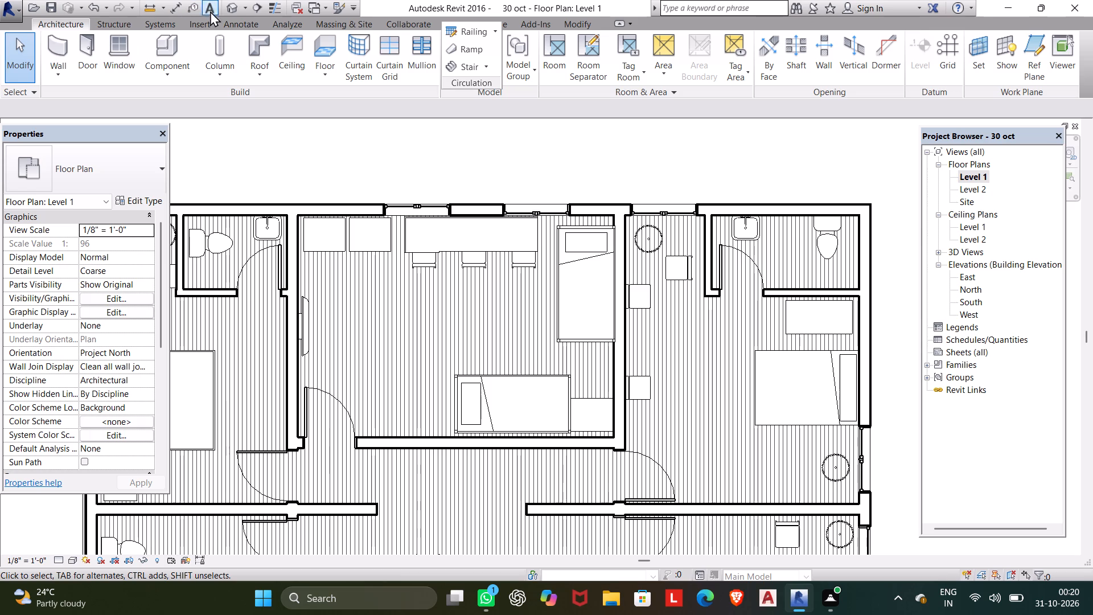
Examine the furnished house in the 3D view, focusing on the north-central bedroom's countertop desk, chairs and beds.
click(236, 5)
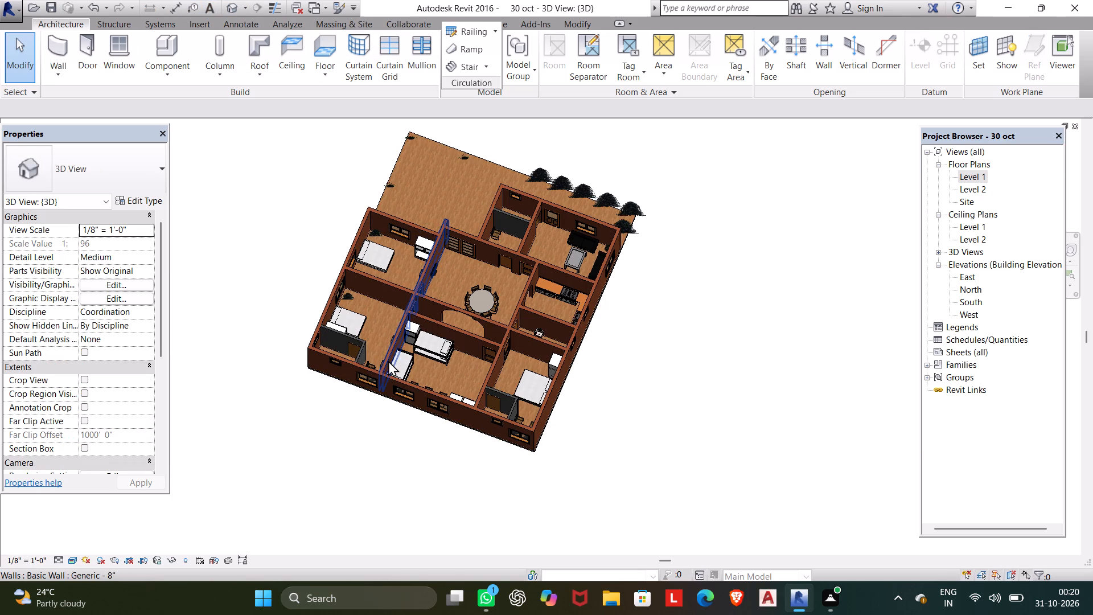
shift+middle_drag(388, 360, 308, 384)
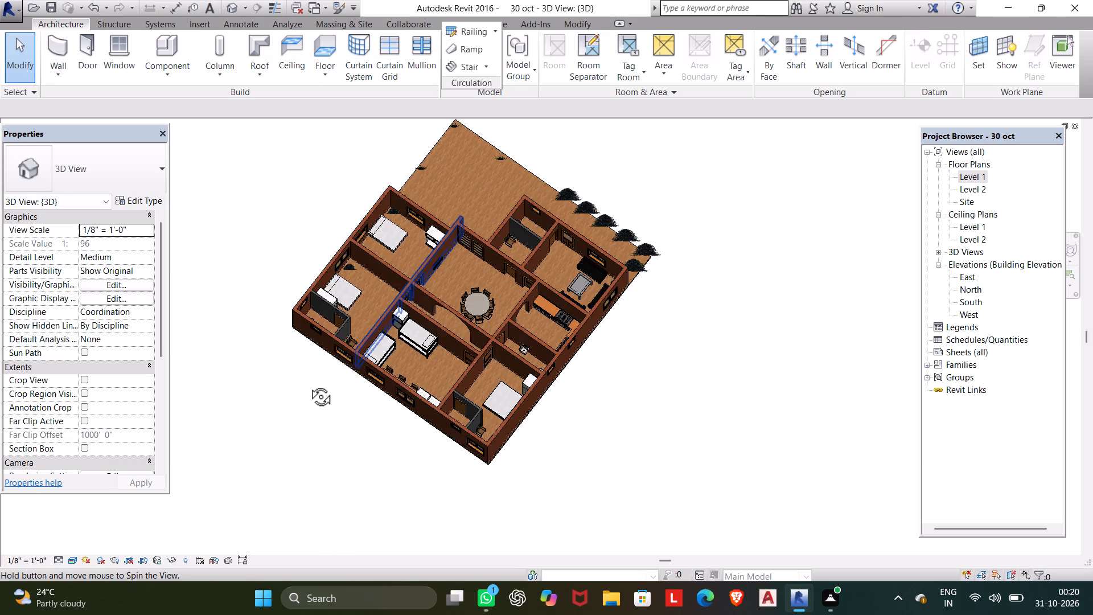
shift+middle_drag(308, 384, 146, 351)
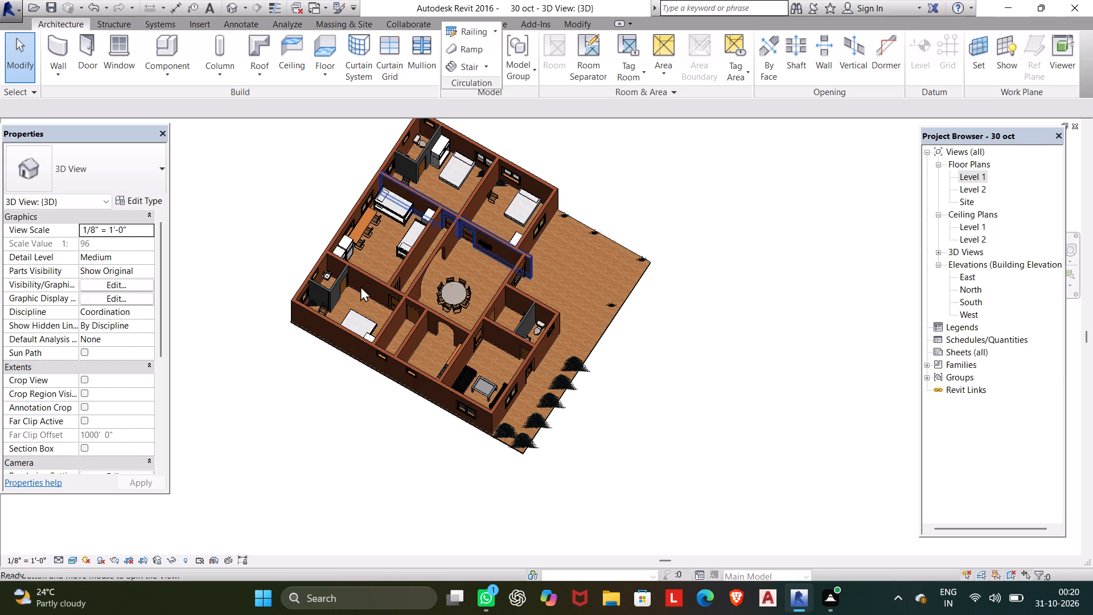
shift+middle_drag(360, 299, 316, 301)
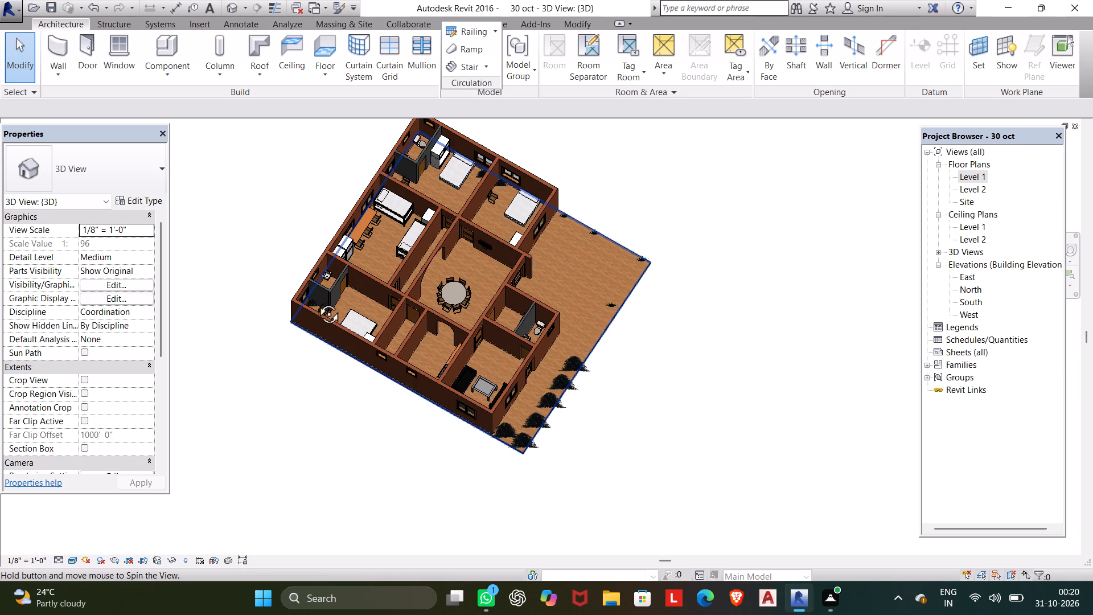
shift+middle_drag(316, 301, 289, 204)
shift+drag(300, 290, 293, 264)
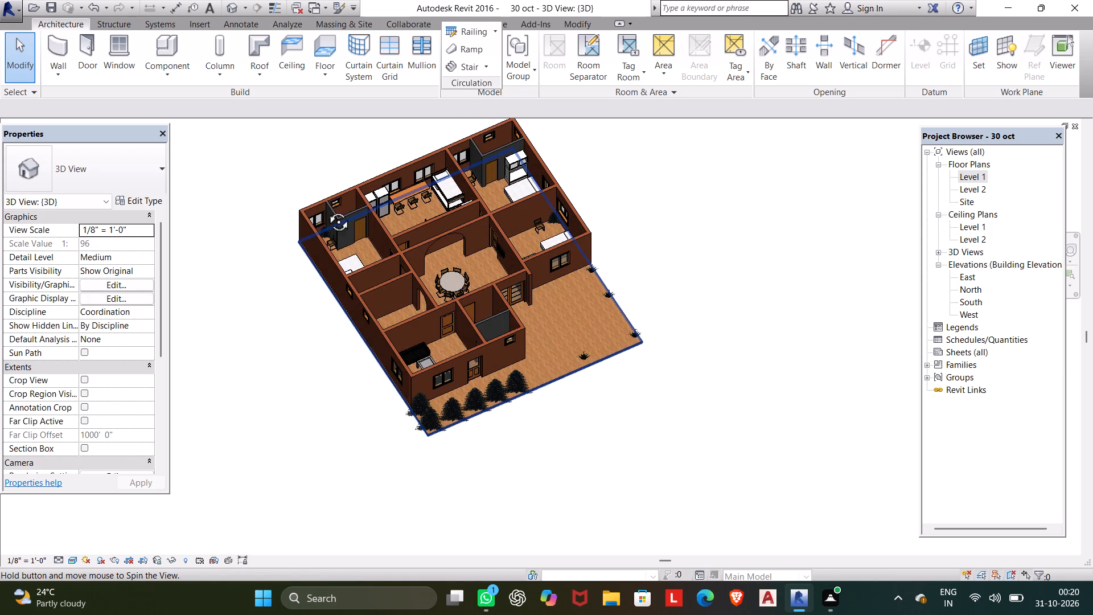
scroll(422, 182, up, 6)
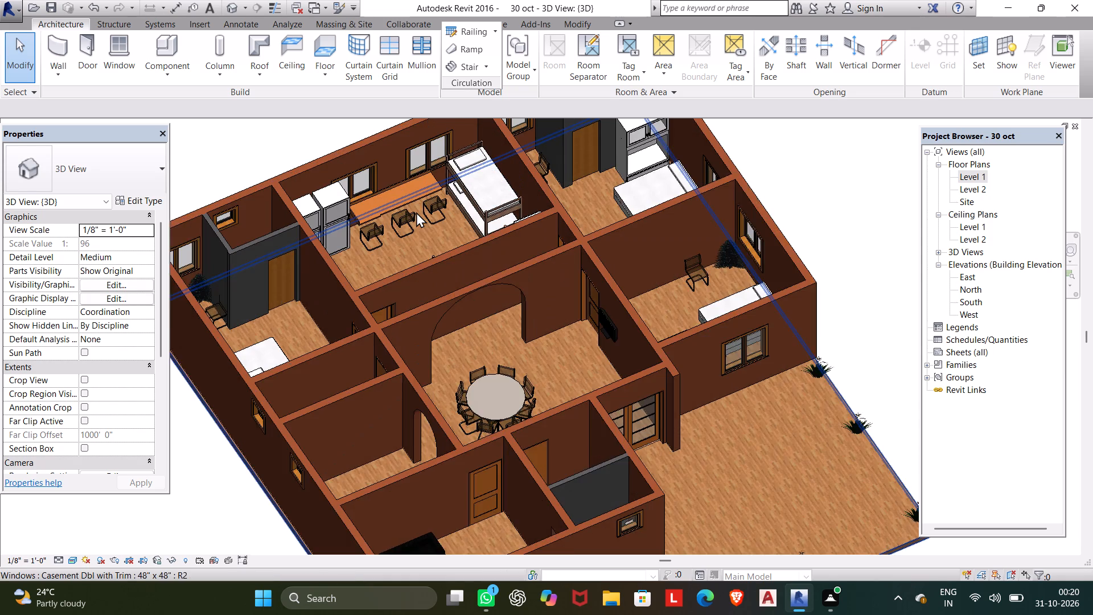
scroll(416, 212, up, 3)
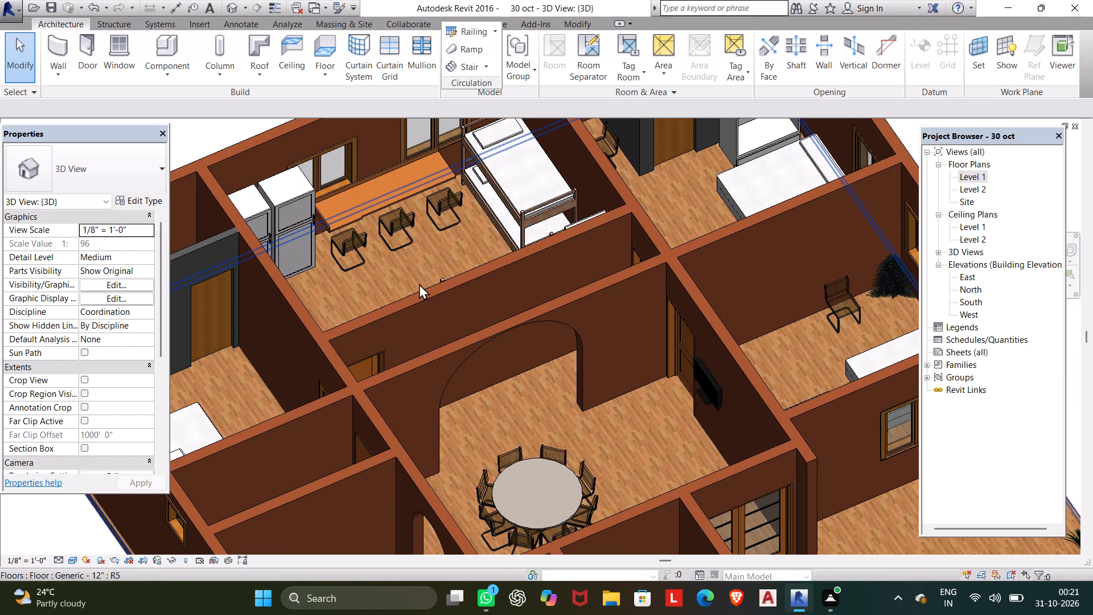
scroll(419, 284, down, 2)
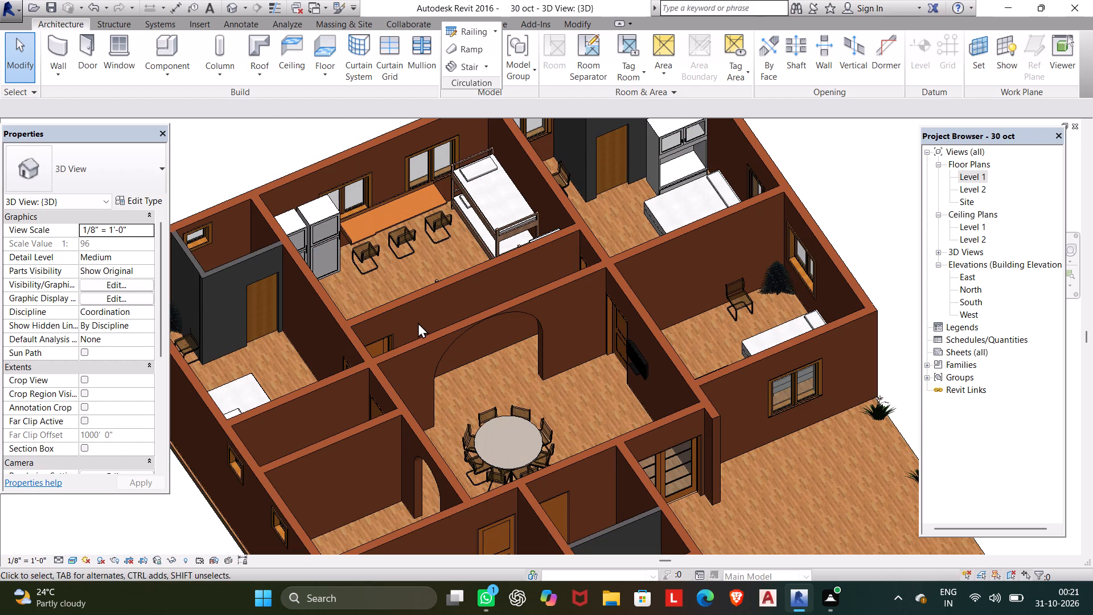
scroll(418, 322, down, 2)
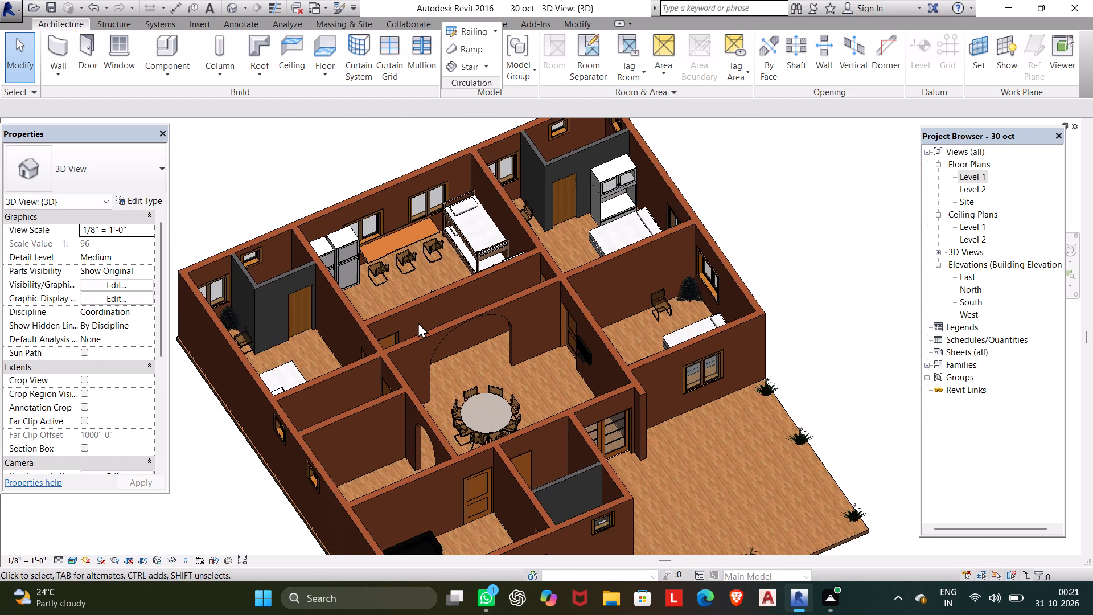
scroll(418, 322, down, 1)
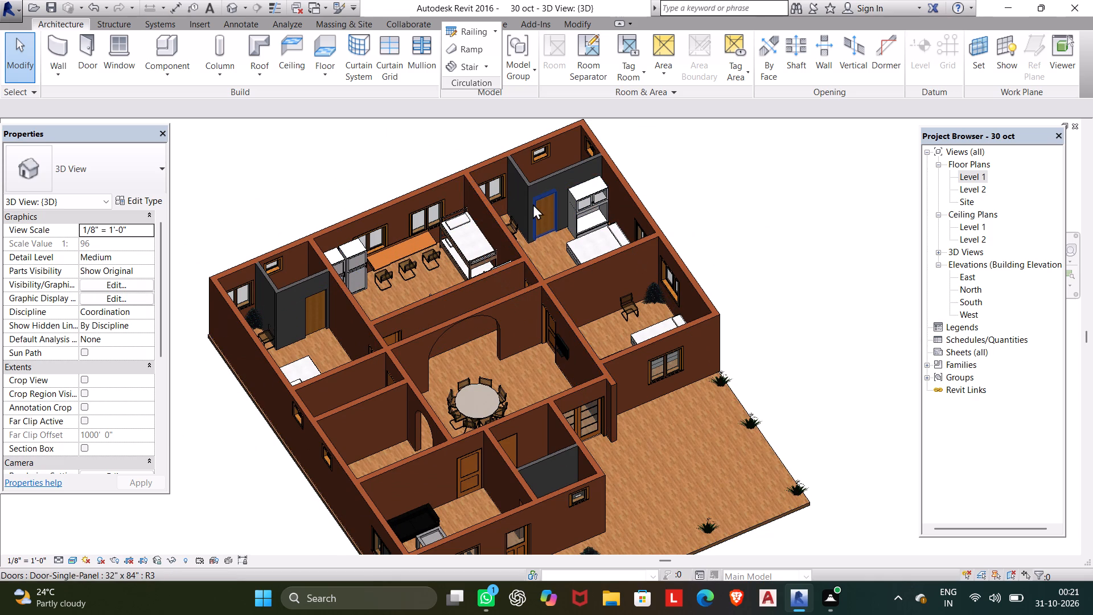
Save the project.
key(ctrl+s)
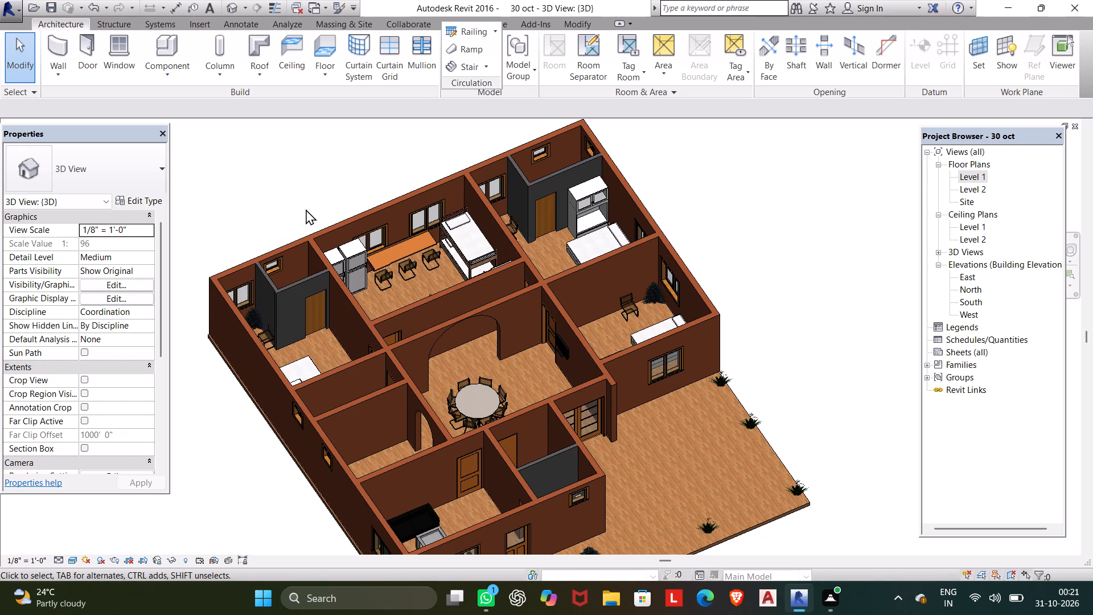
In the Level 1 floor plan, nudge the RPC conifer in the northeast bedroom west and north, closer to the room's northwest corner.
double_click(975, 172)
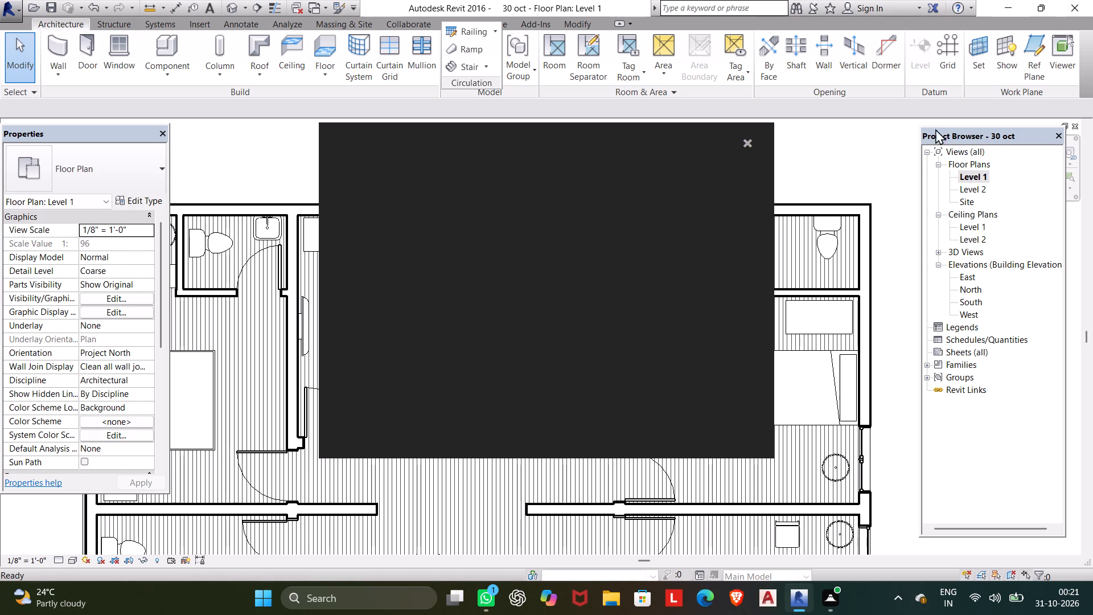
click(746, 140)
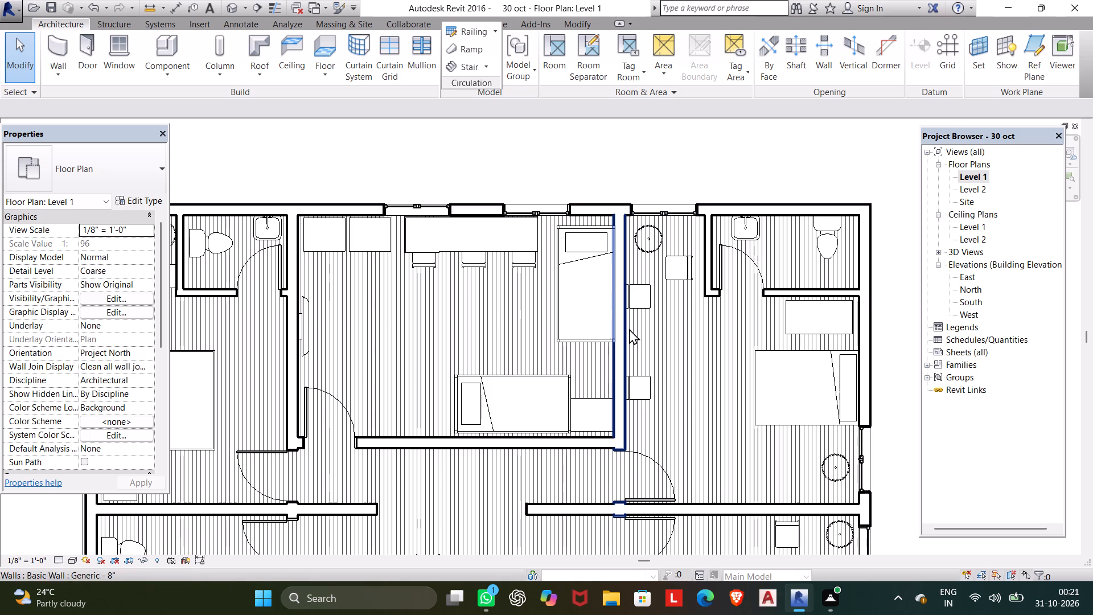
click(658, 245)
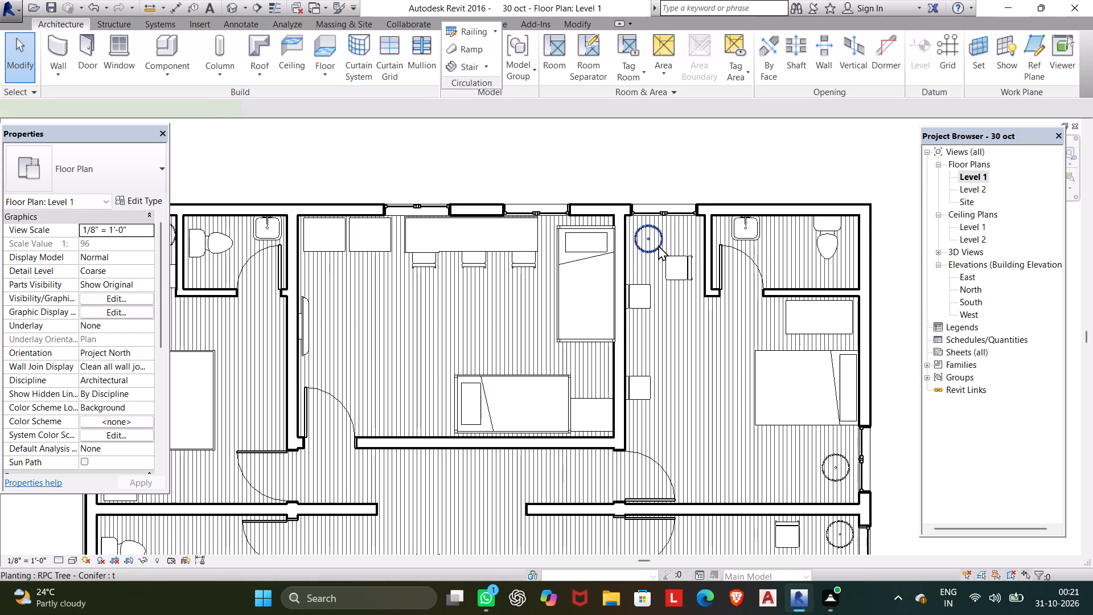
key(Left)
key(Left)
key(Up)
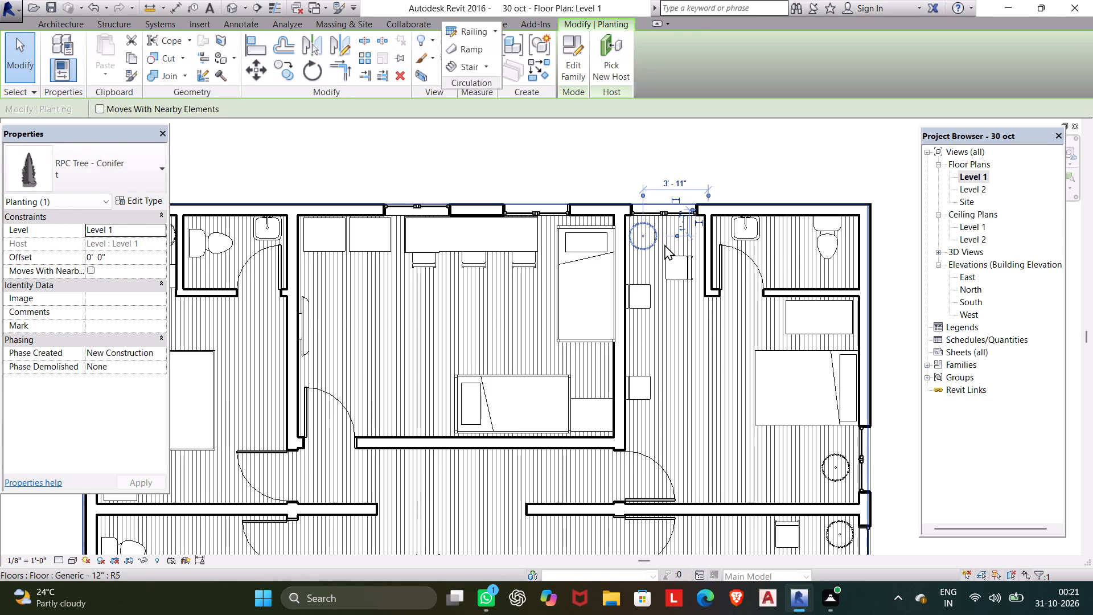
click(664, 244)
key(Up)
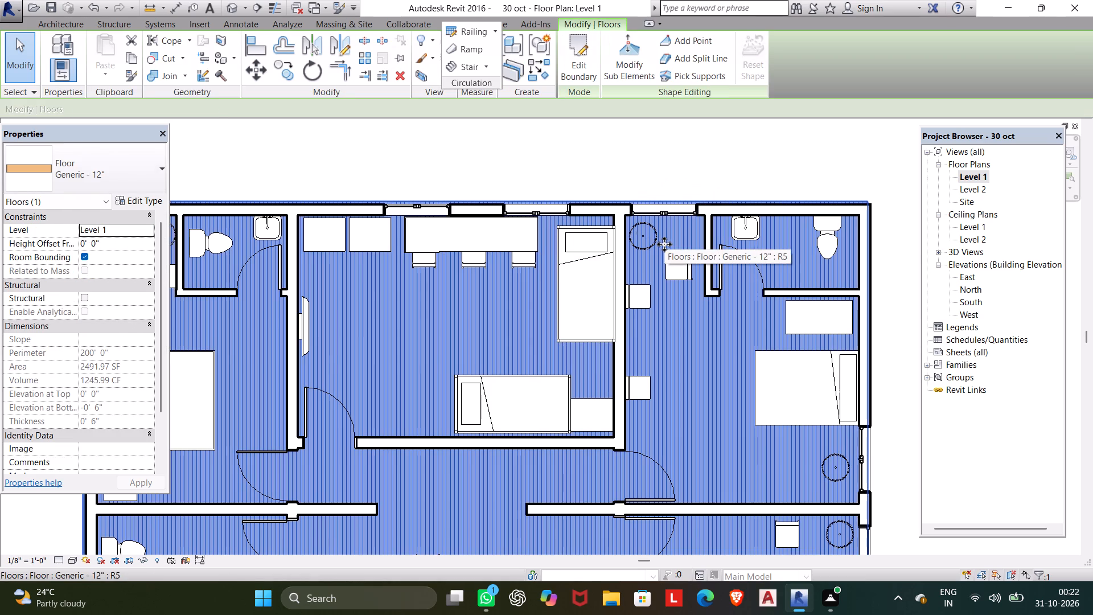
click(319, 120)
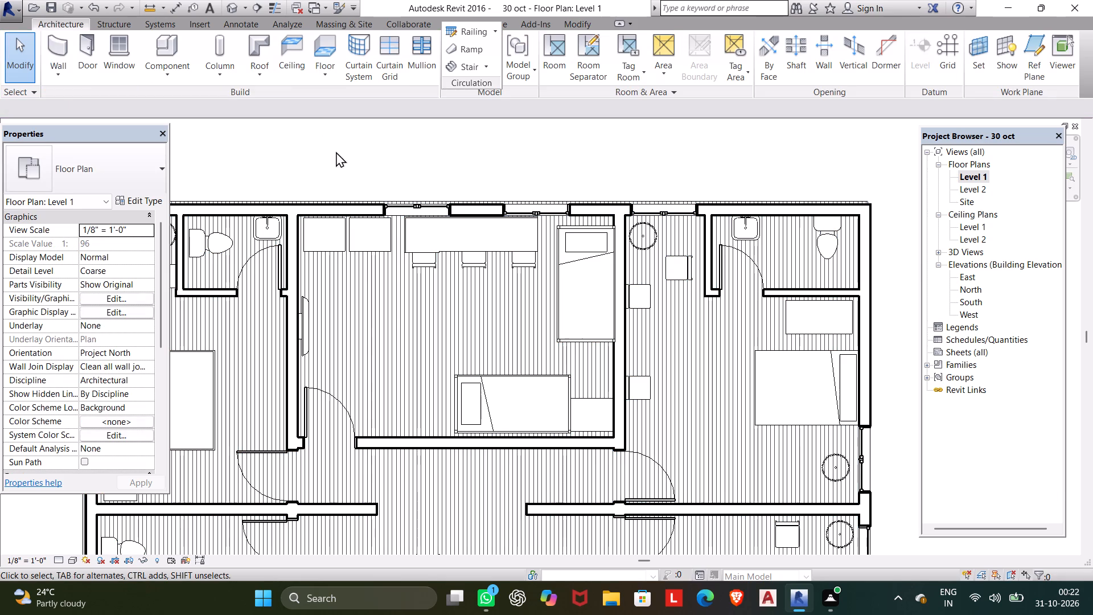
Nudge the double Bed-Box in the northwest bedroom slightly north along the west wall.
scroll(374, 202, down, 5)
middle_drag(380, 198, 411, 153)
scroll(509, 409, down, 3)
middle_drag(511, 409, 513, 382)
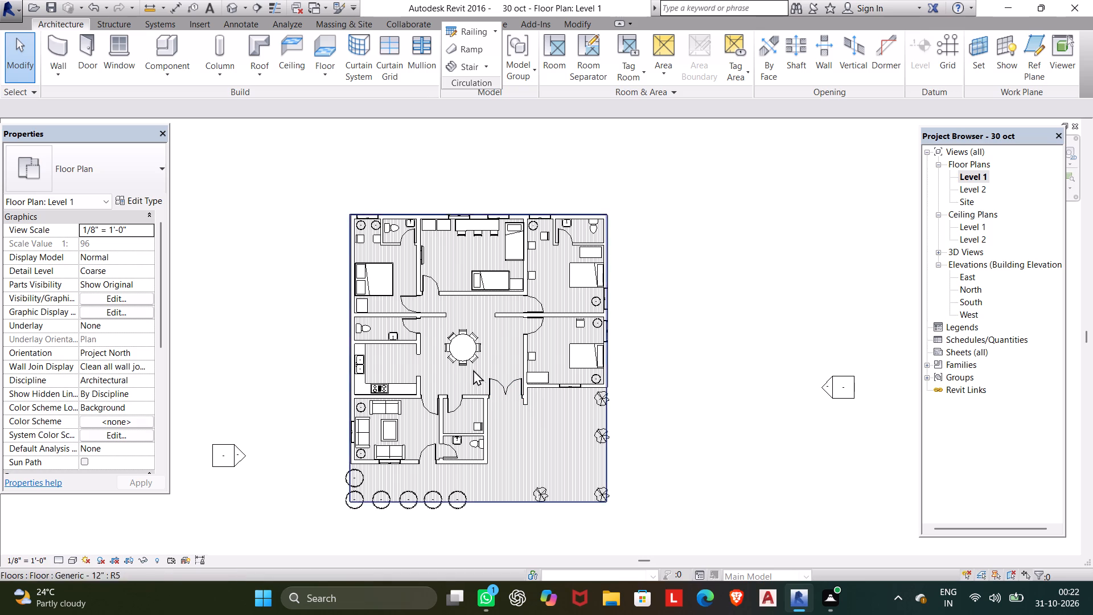
click(365, 264)
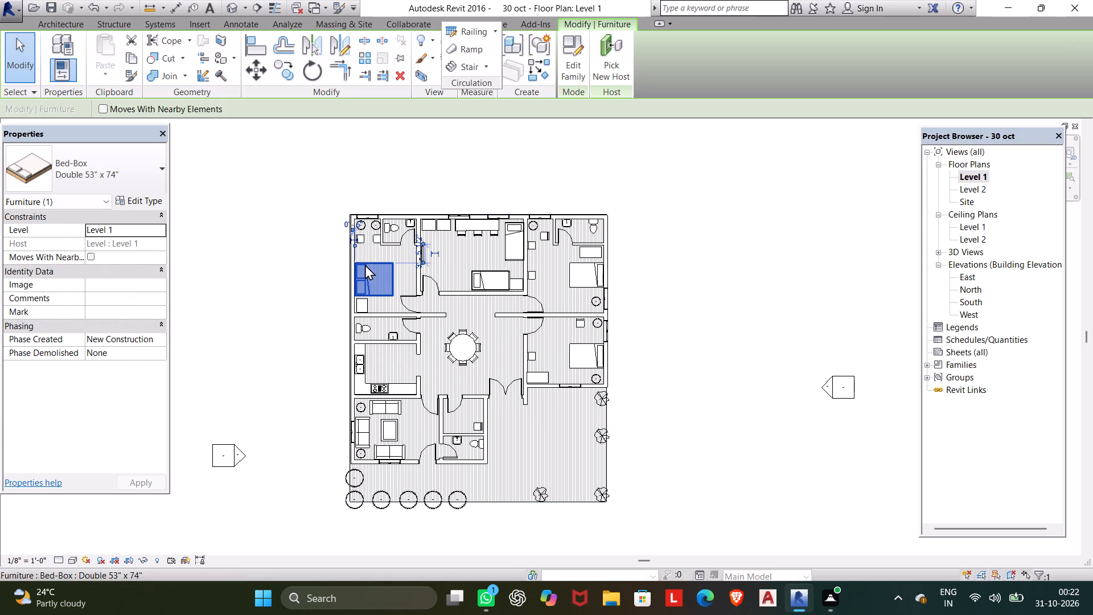
key(Up)
key(Up)
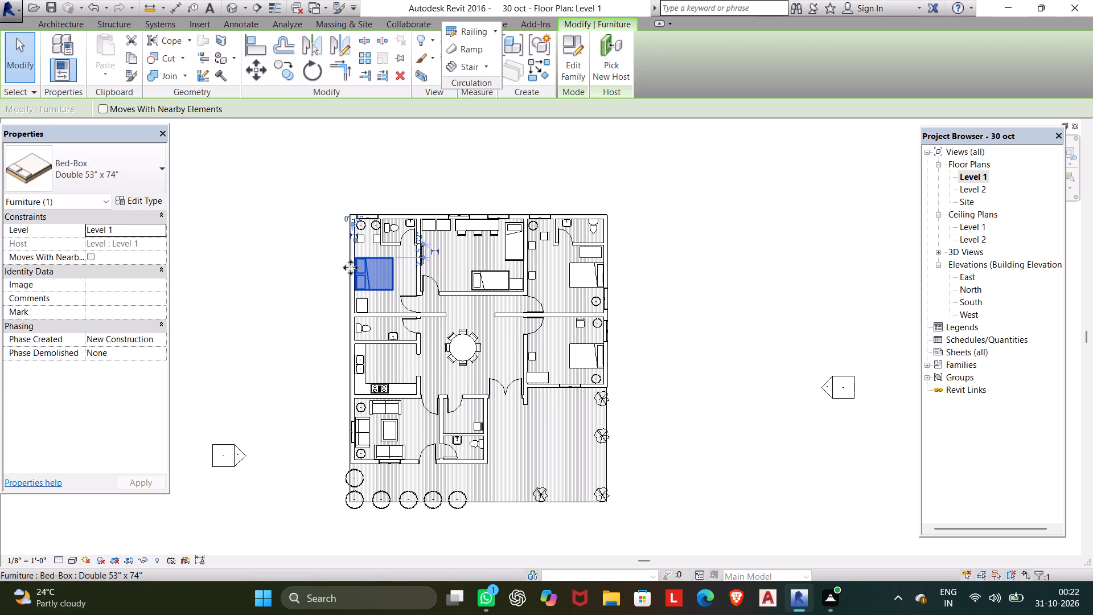
click(307, 229)
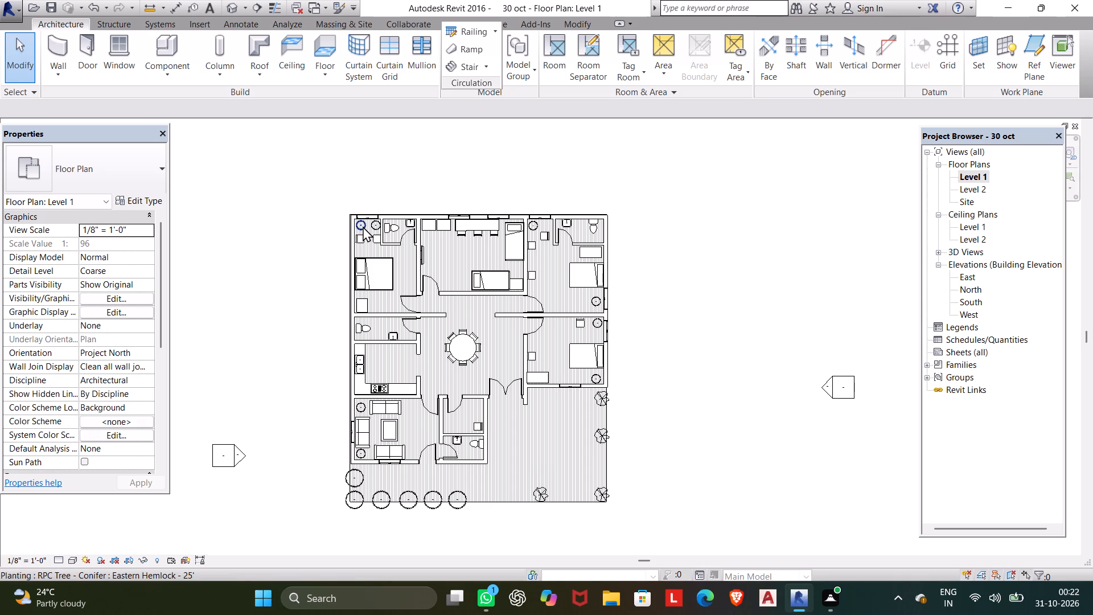
Nudge the Chair-Breuer beside the northwest bedroom's bathroom wall slightly west, away from that wall.
scroll(365, 226, up, 4)
click(377, 248)
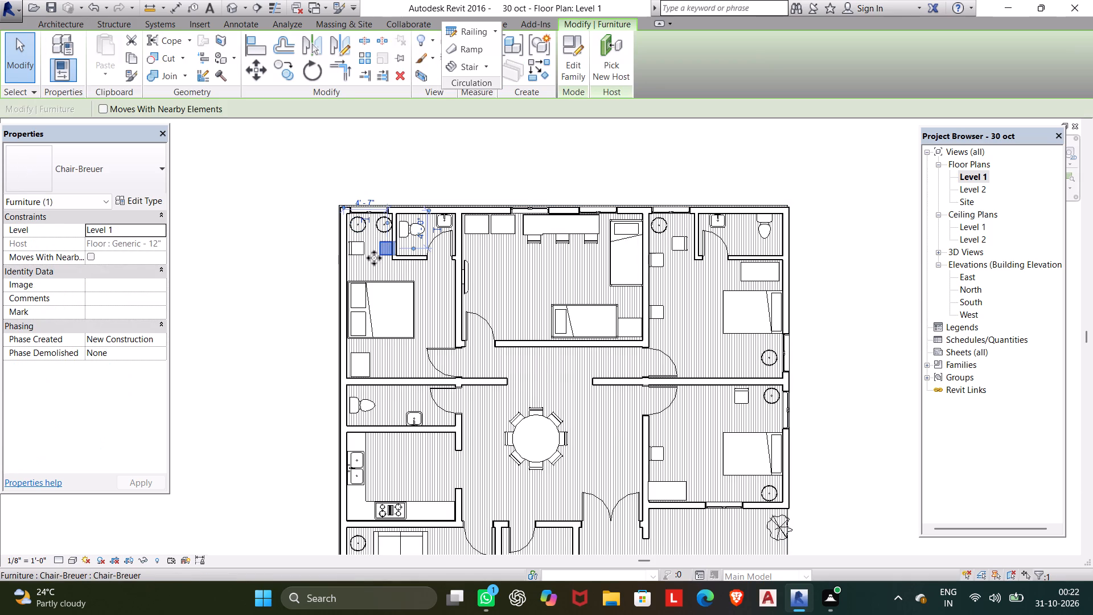
key(Left)
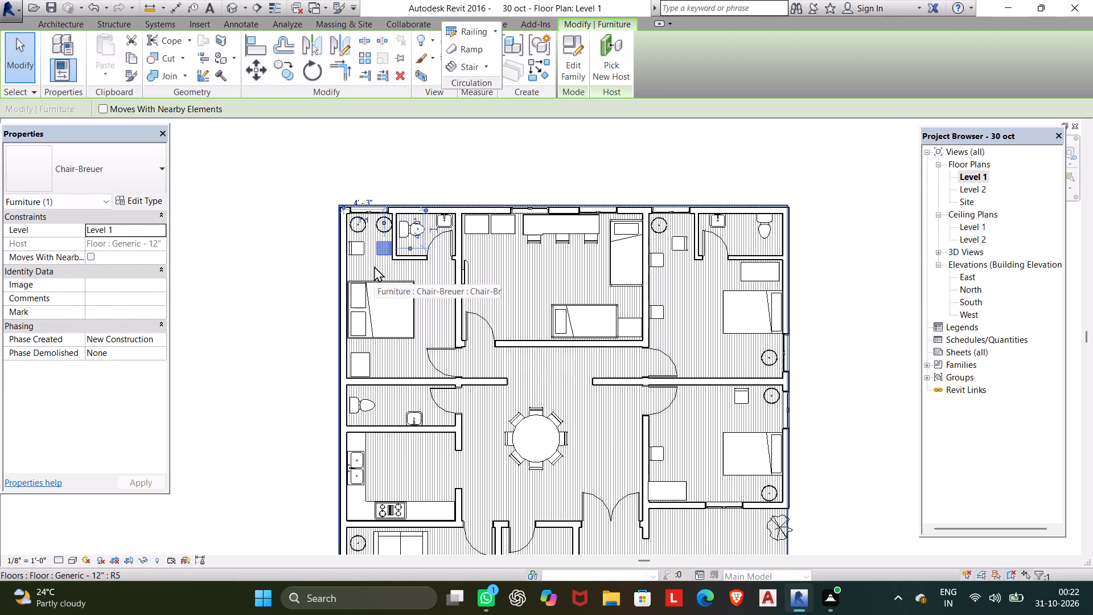
key(Escape)
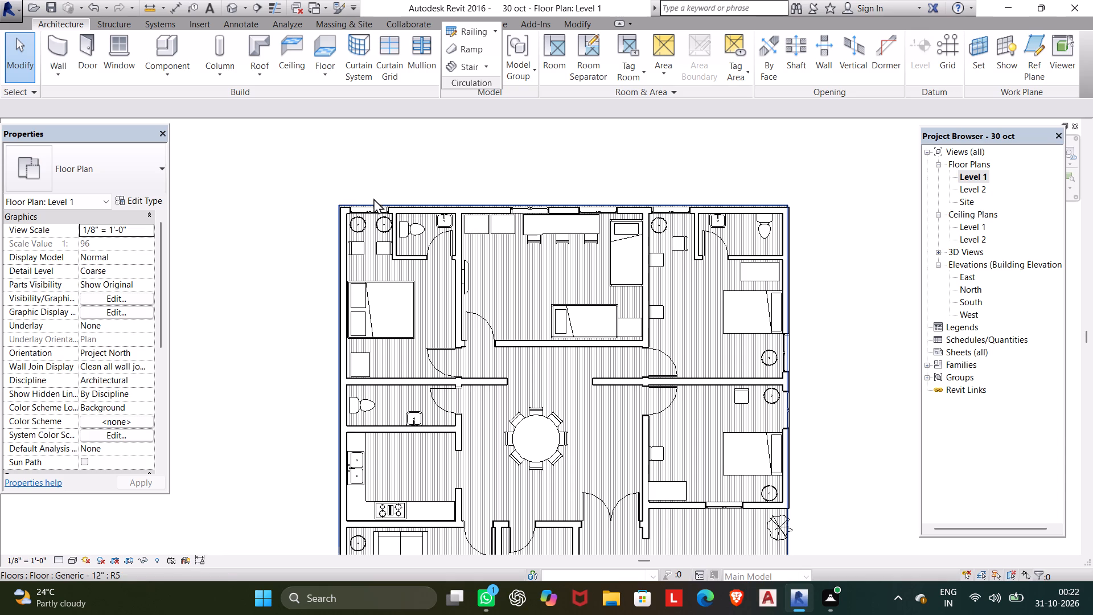
Nudge the southern Bed-Bunk in the north-central bedroom west, away from the corner cabinet, to about 8' 6" from the west wall.
scroll(375, 196, down, 1)
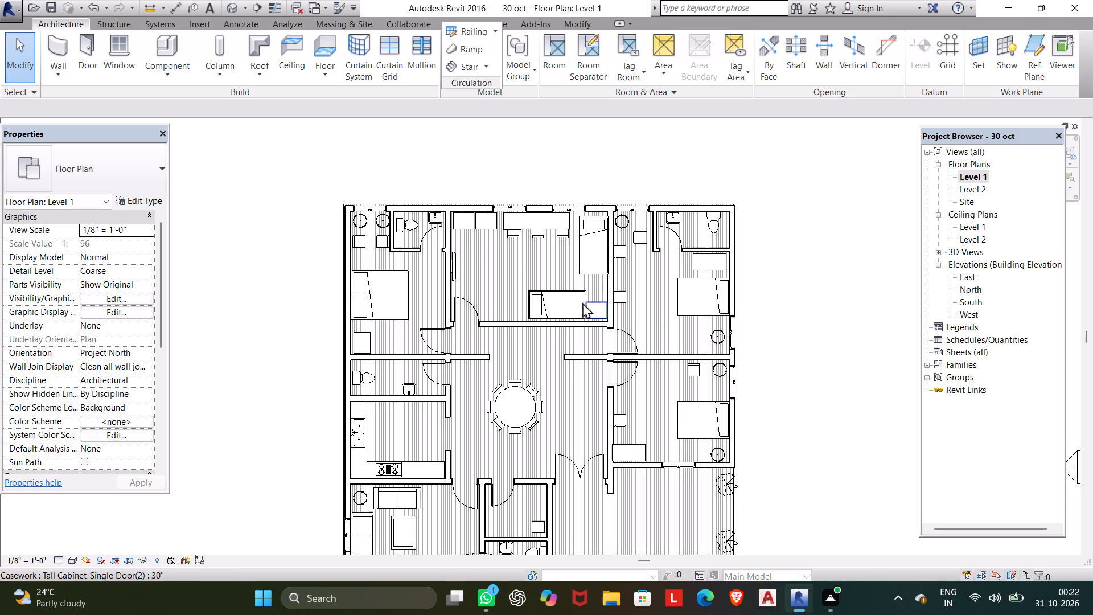
click(566, 301)
key(Left)
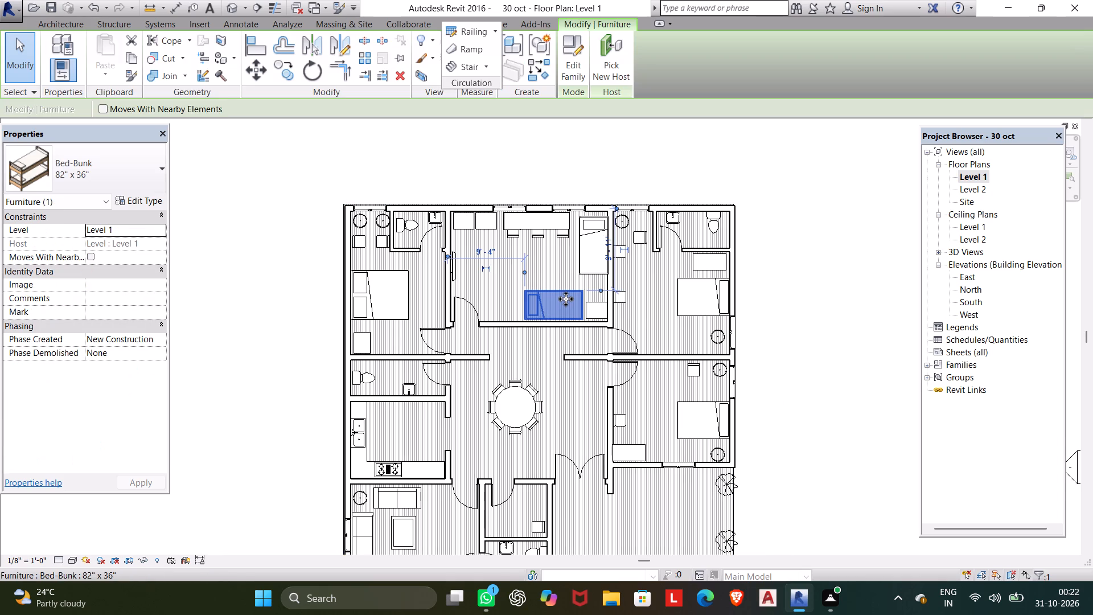
key(Left)
key(Left)
key(Down)
click(566, 299)
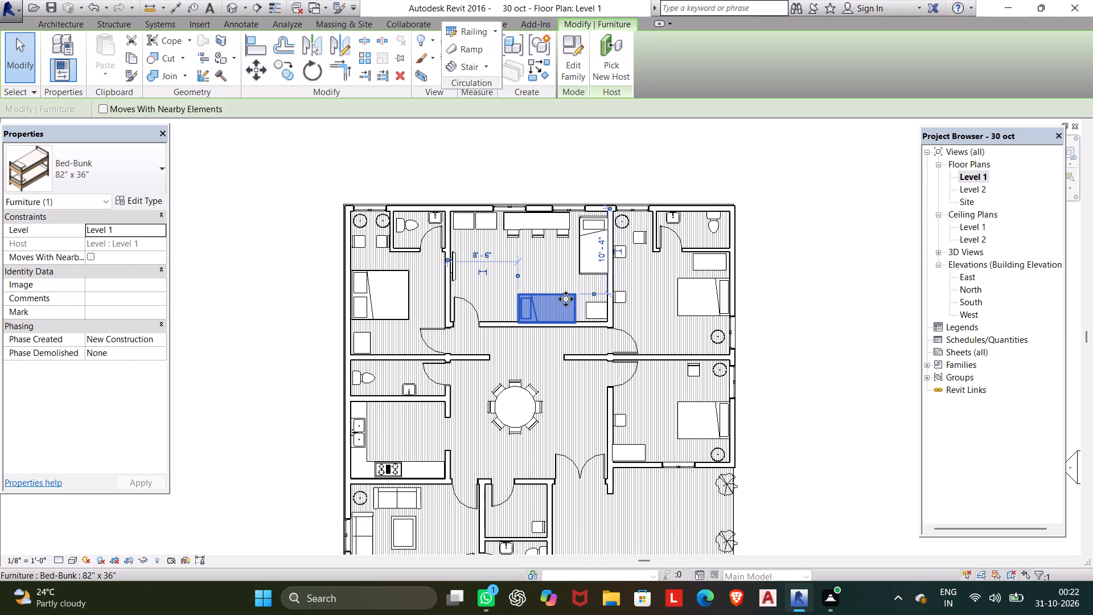
key(Up)
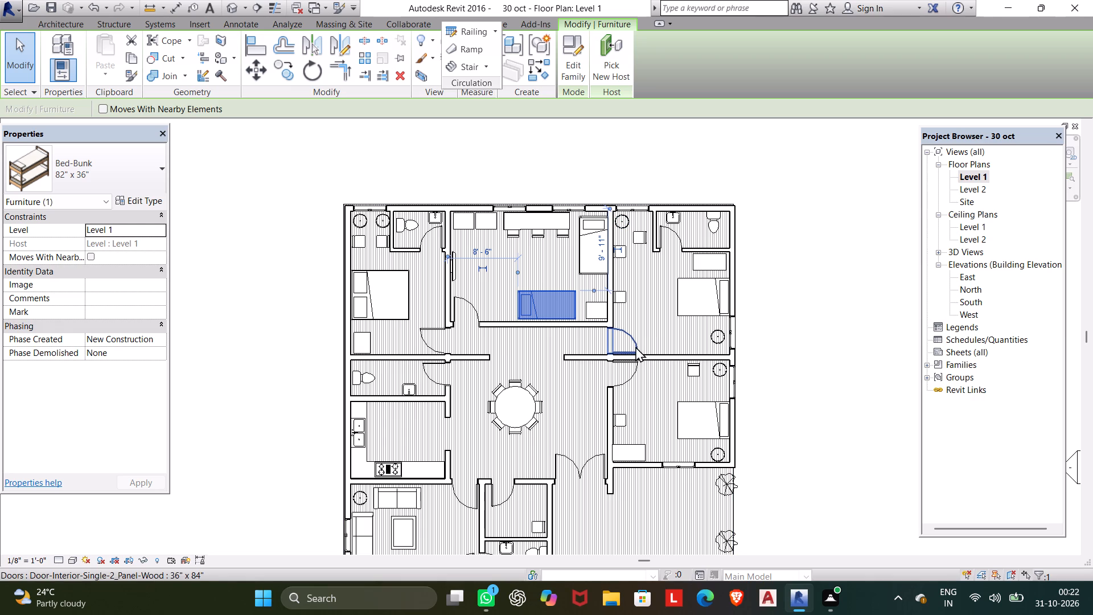
scroll(642, 340, down, 3)
middle_drag(636, 340, 619, 261)
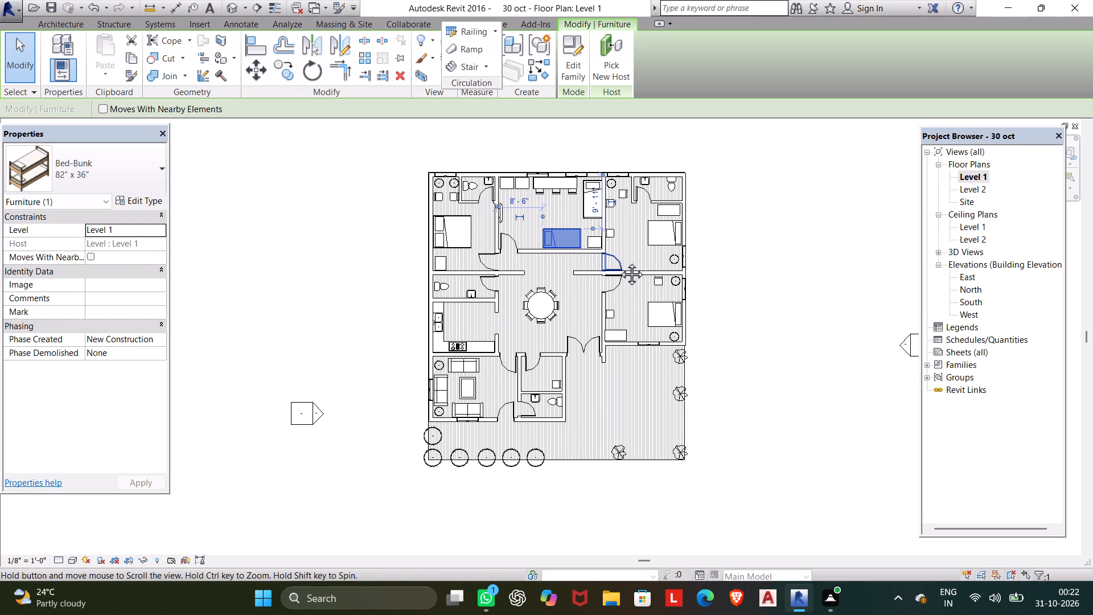
middle_drag(619, 261, 617, 260)
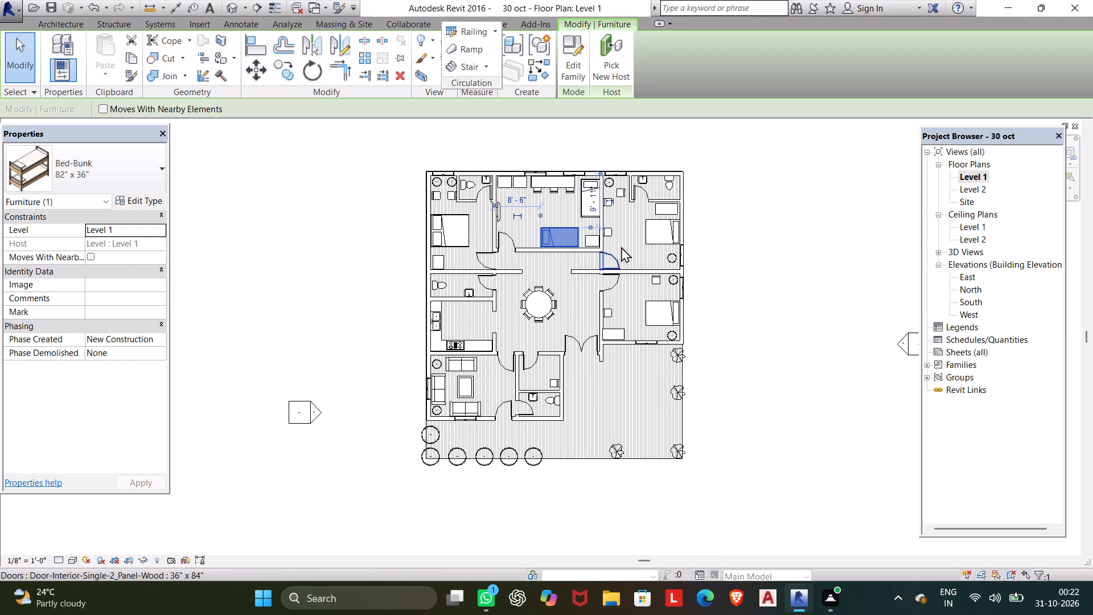
key(Escape)
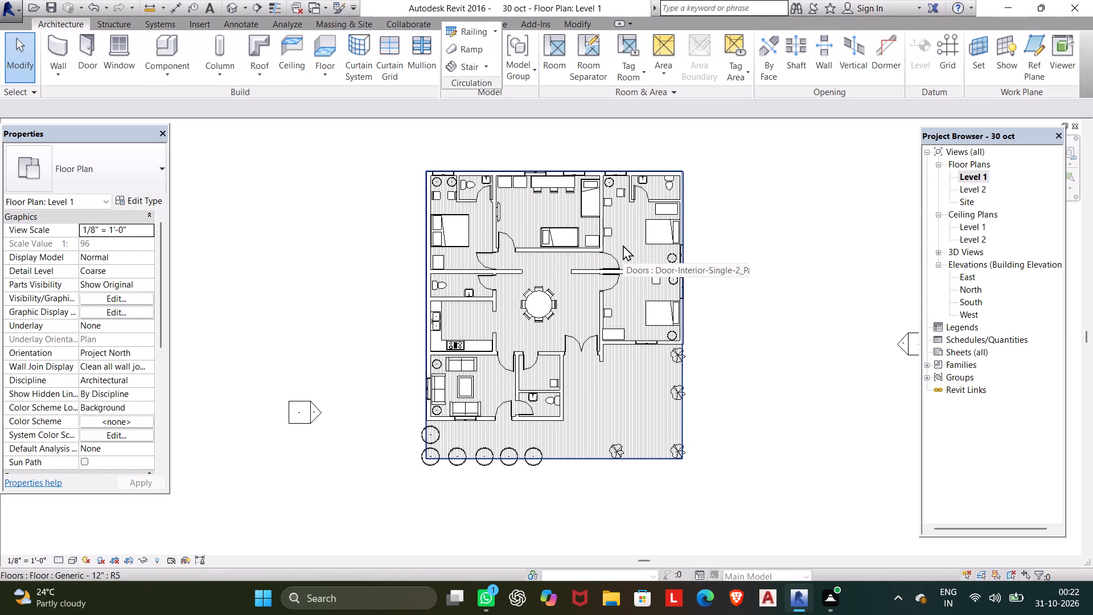
Save the project with the adjusted furniture layout.
key(ctrl+s)
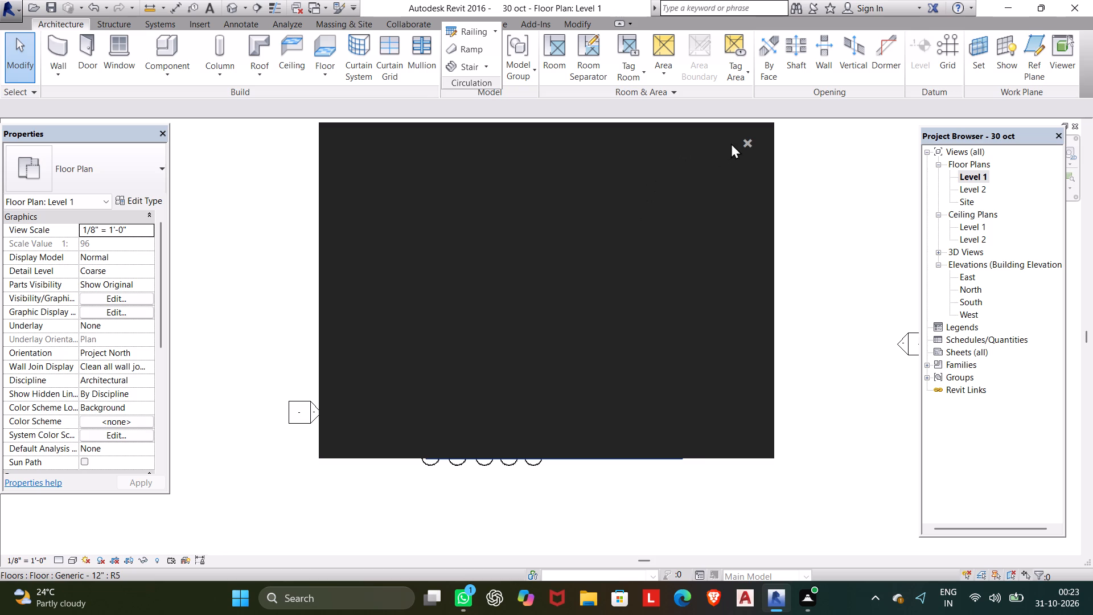
click(749, 143)
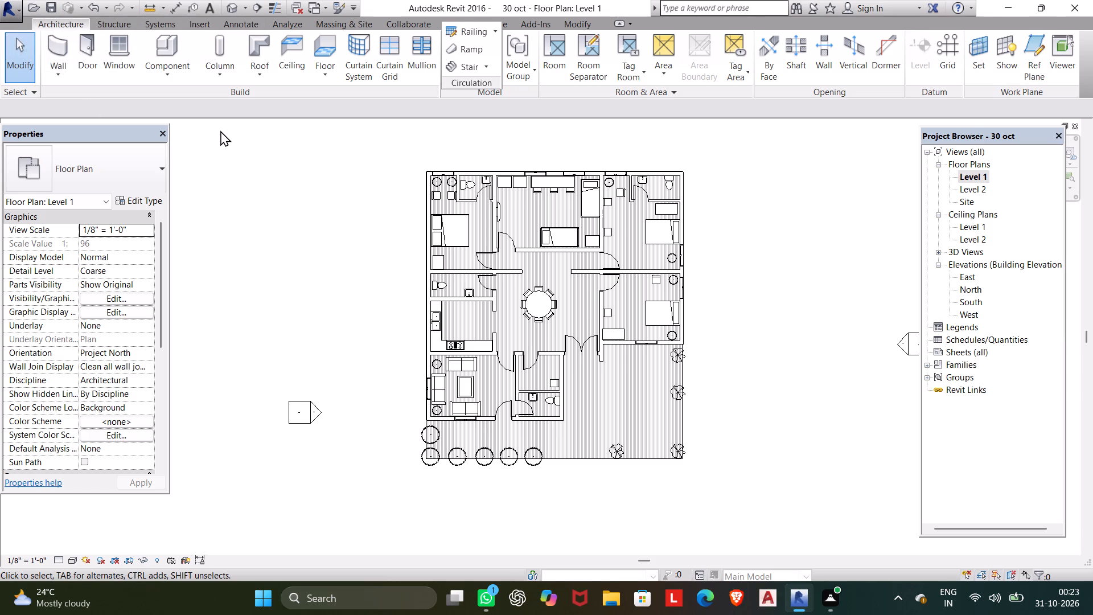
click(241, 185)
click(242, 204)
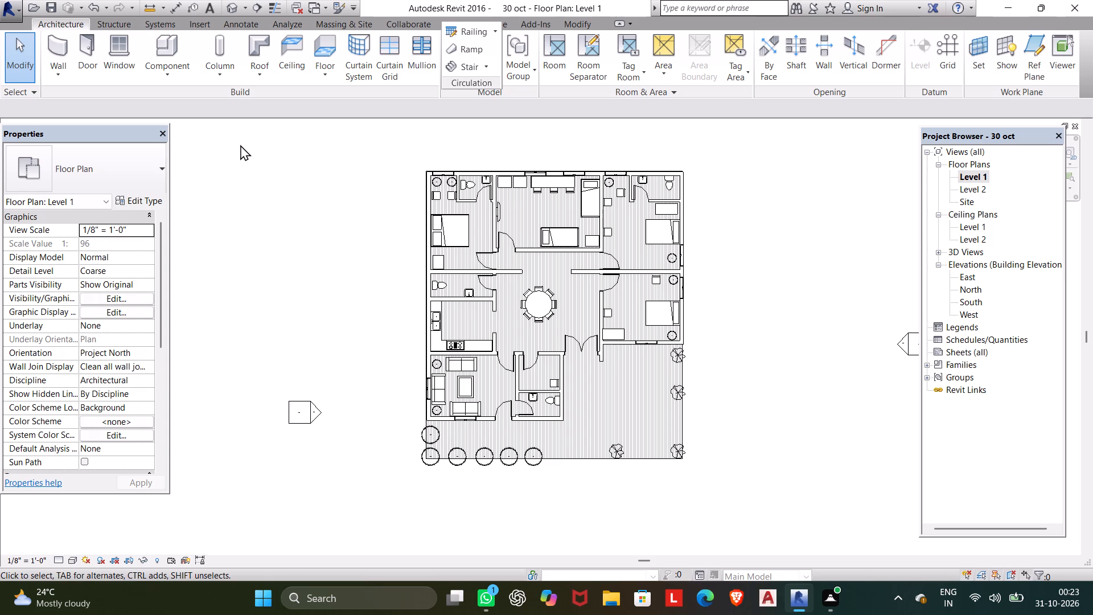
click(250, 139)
Change the west exterior wall beside the northwest bedroom to the Generic - 8" - Filled wall type.
scroll(406, 179, up, 10)
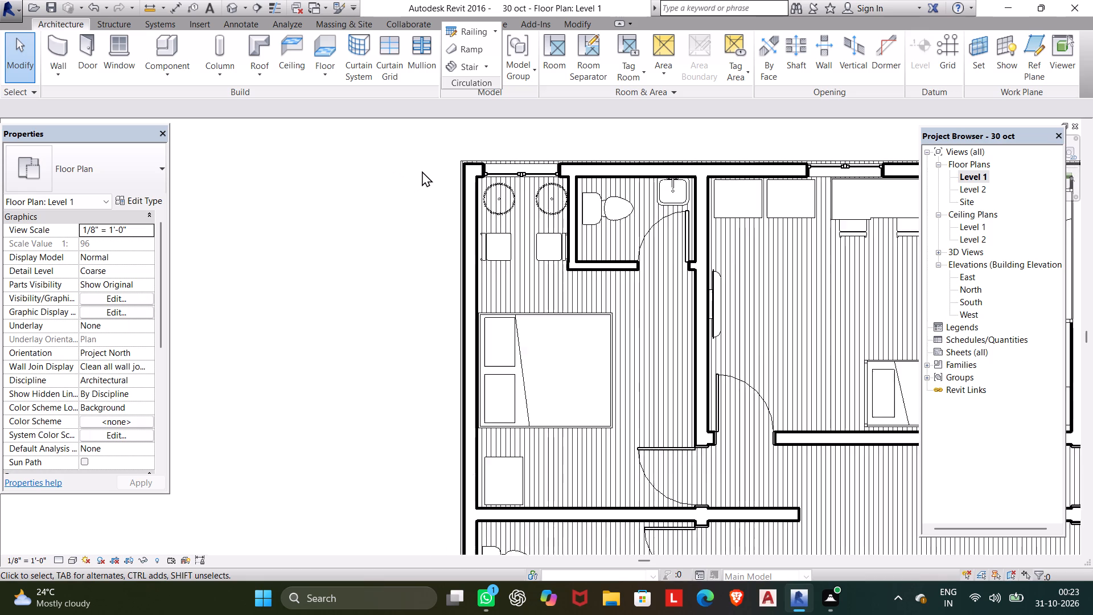
click(479, 211)
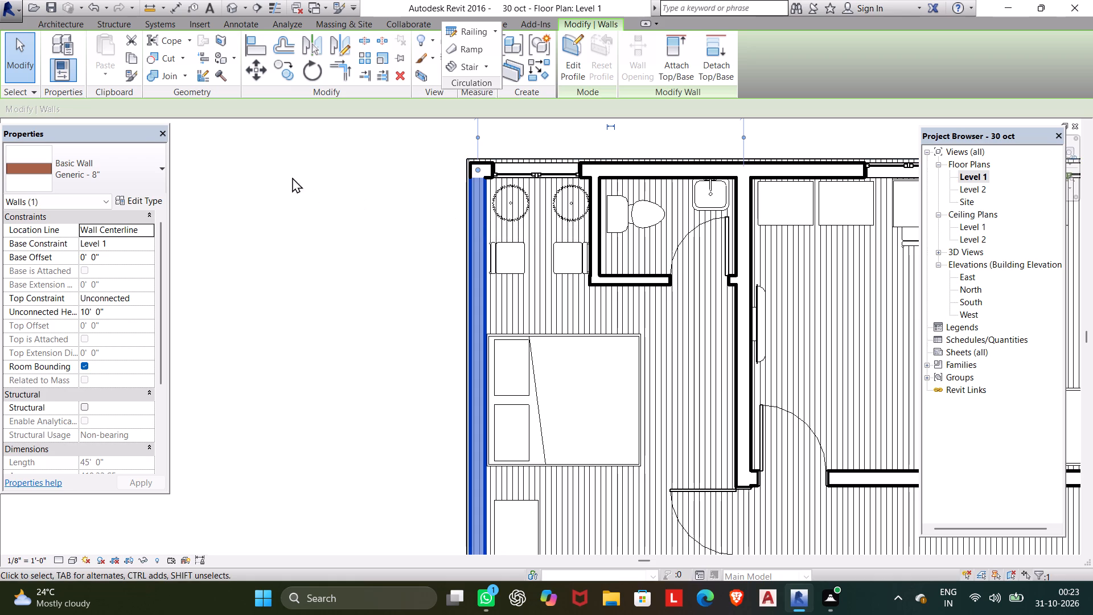
click(163, 147)
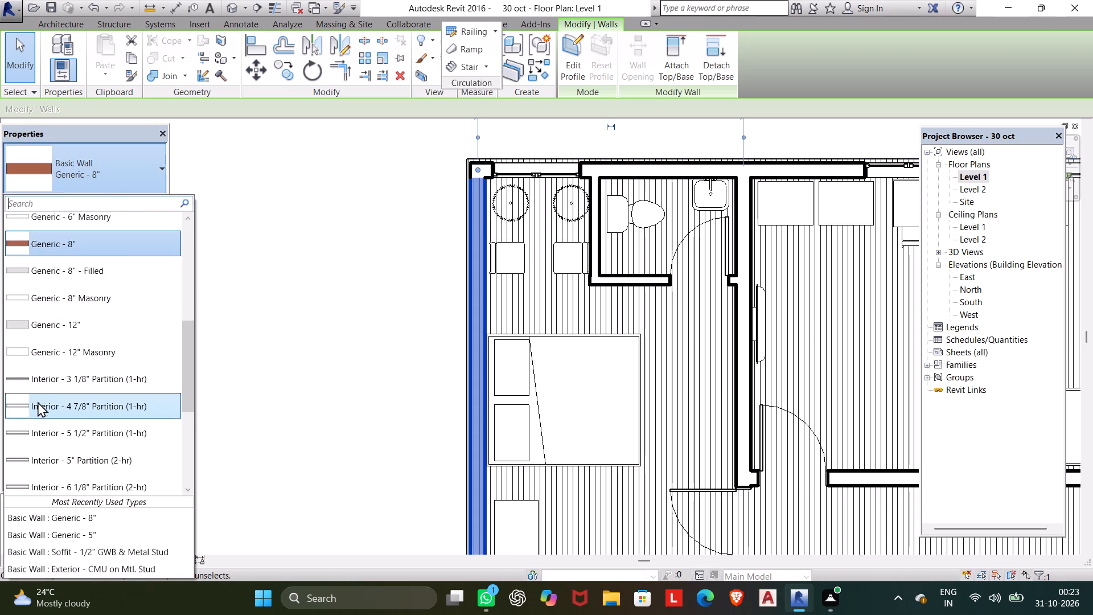
scroll(53, 351, down, 6)
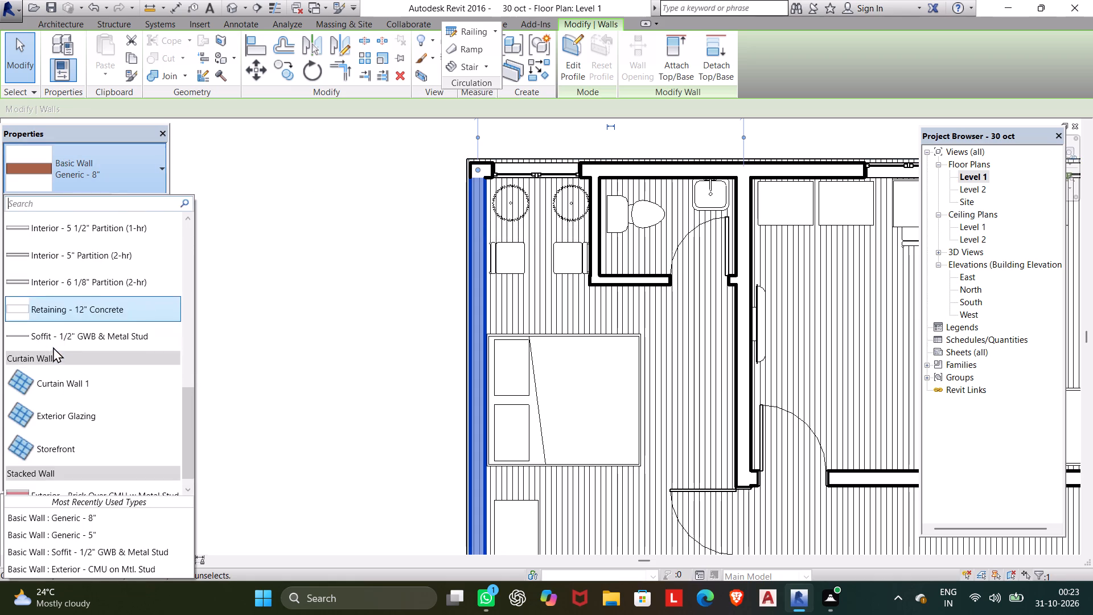
scroll(51, 339, up, 5)
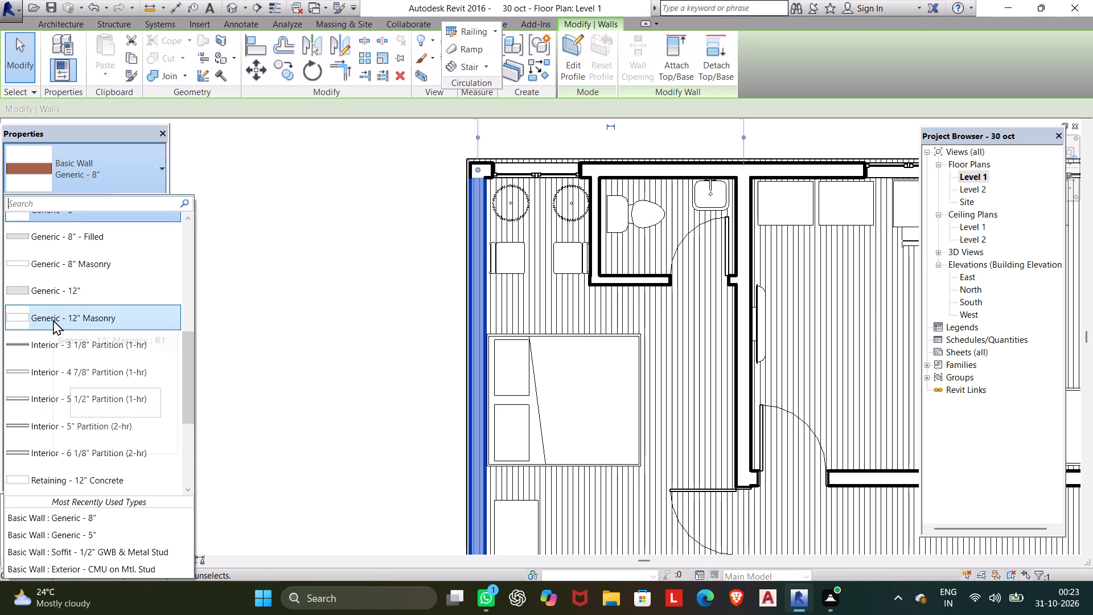
click(67, 233)
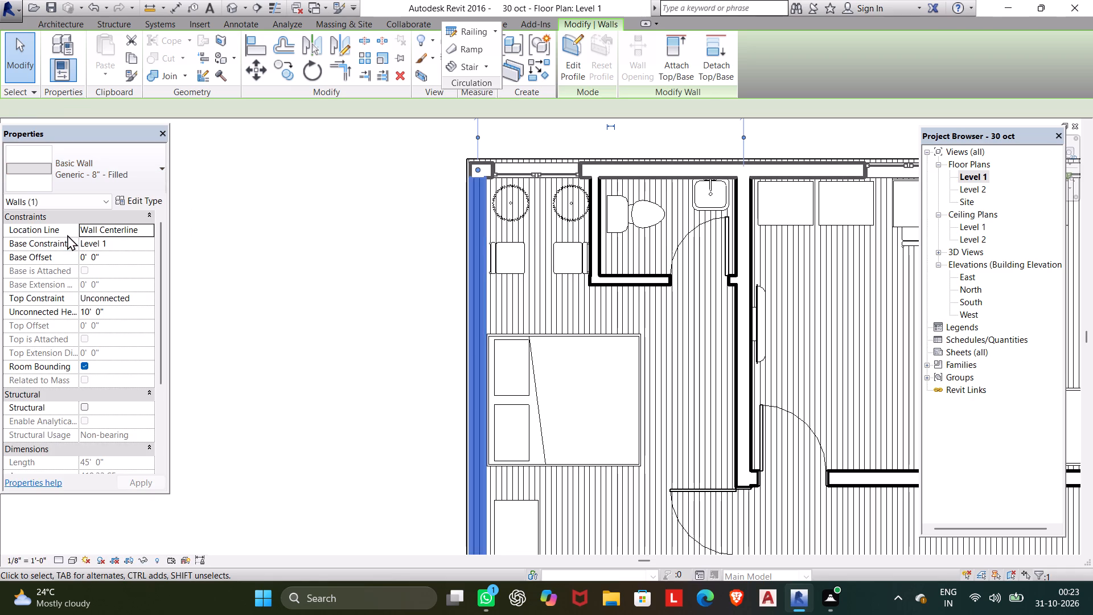
click(131, 293)
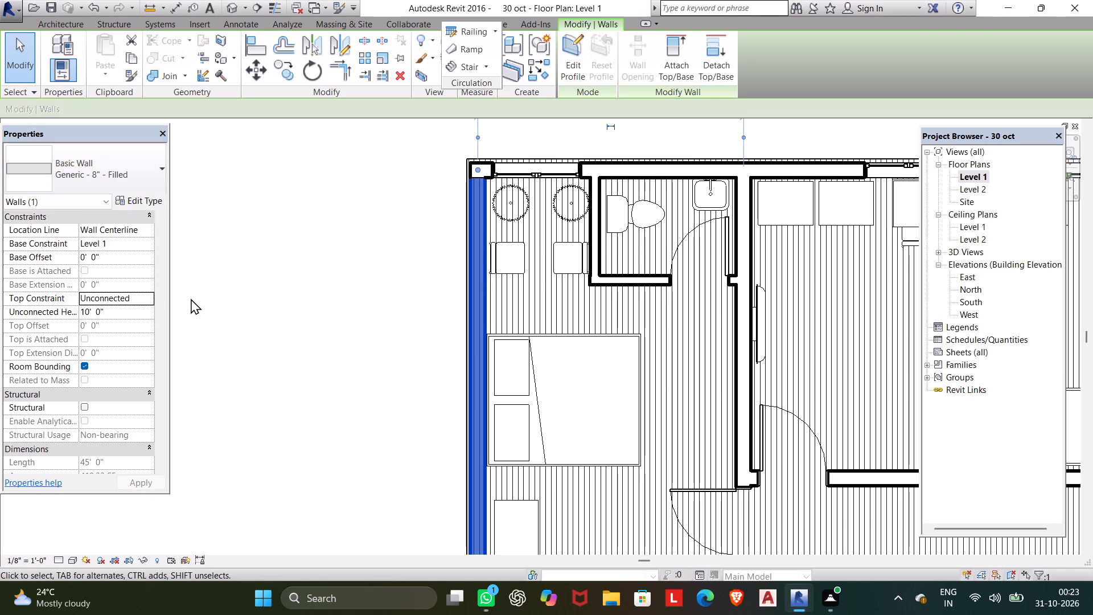
click(269, 284)
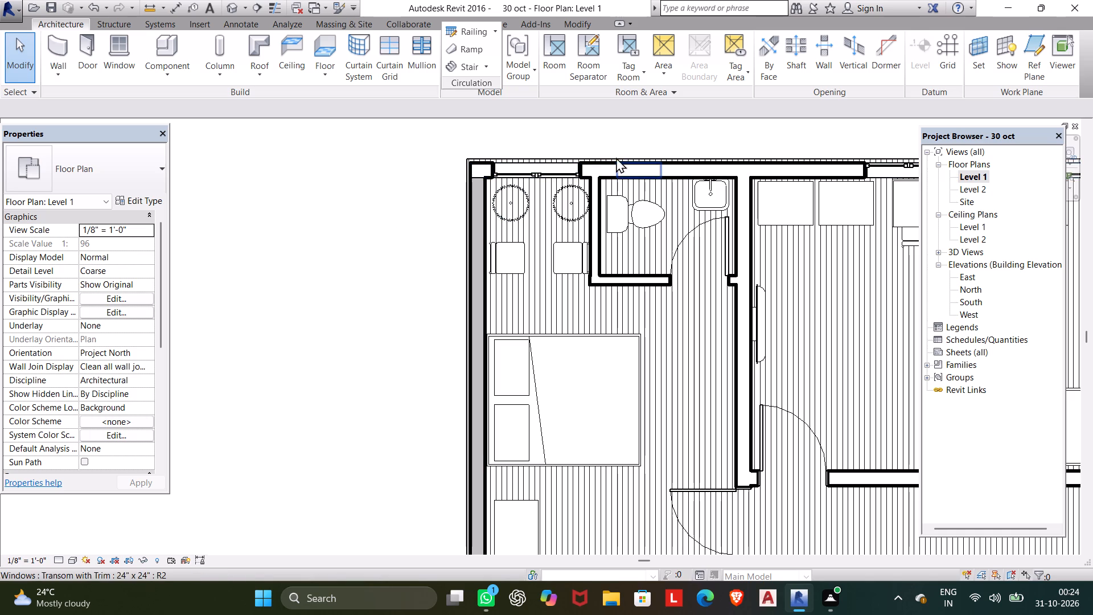
Edit the Level 1 floor's boundary, moving its west and north lines inward to the outer wall faces at the northwest corner.
scroll(548, 155, up, 6)
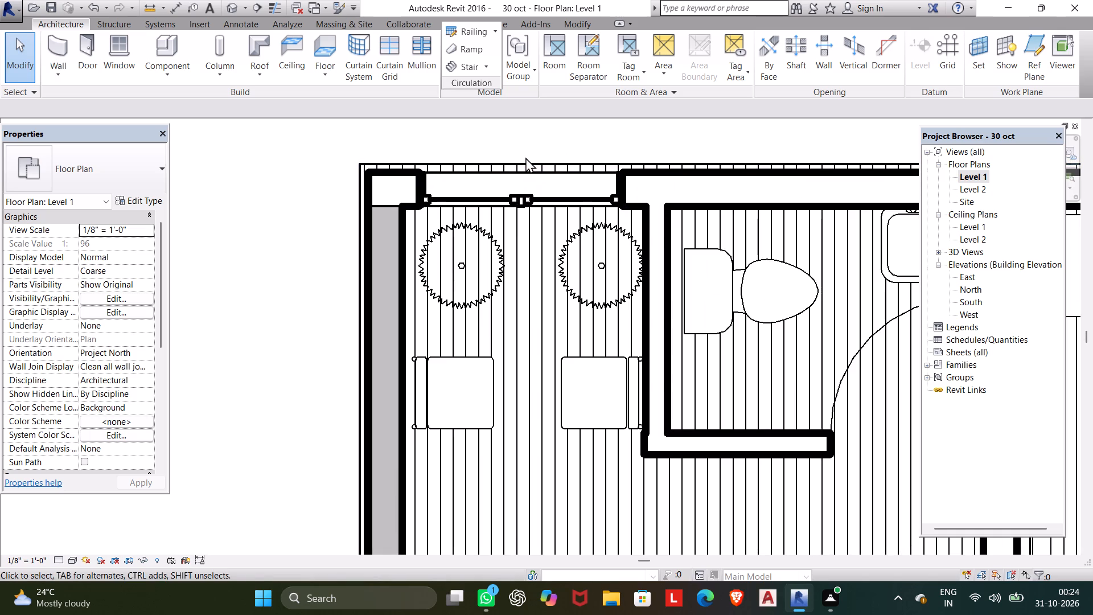
click(525, 165)
scroll(326, 161, up, 4)
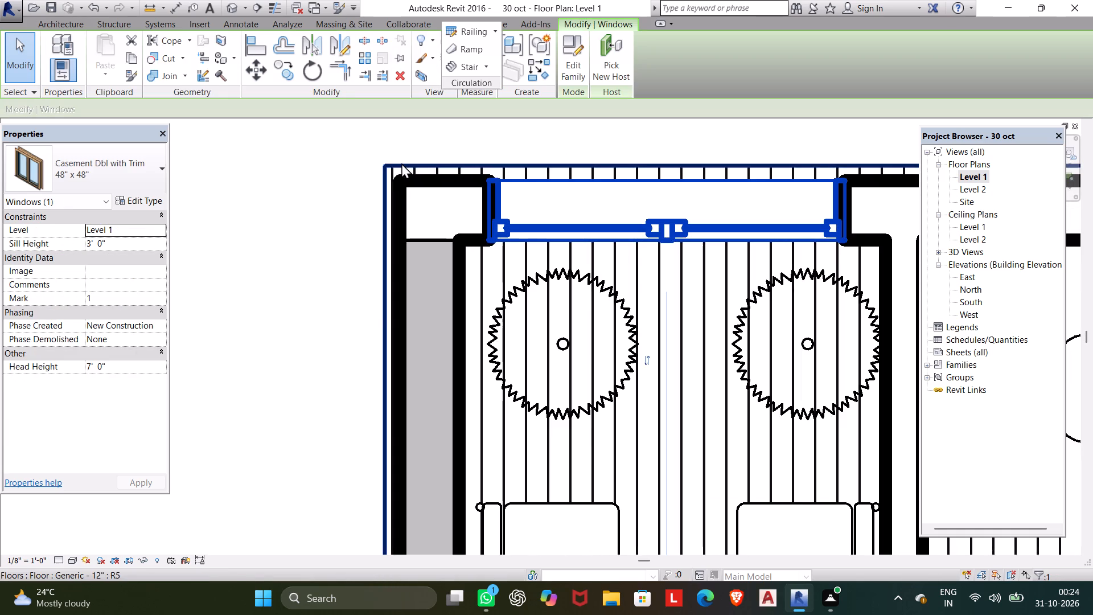
scroll(399, 163, up, 5)
click(385, 163)
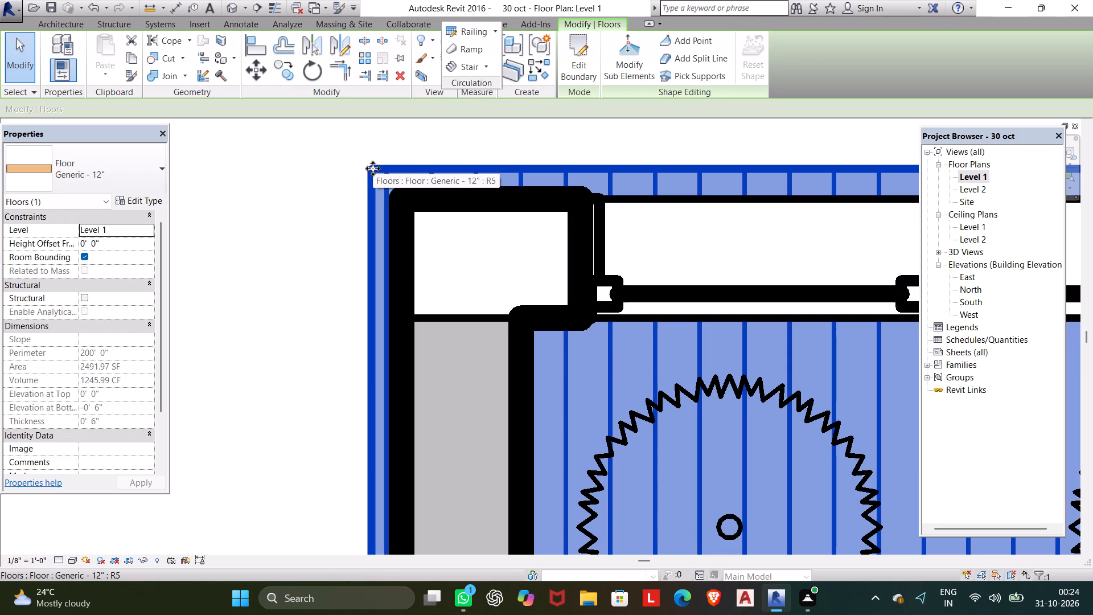
click(566, 71)
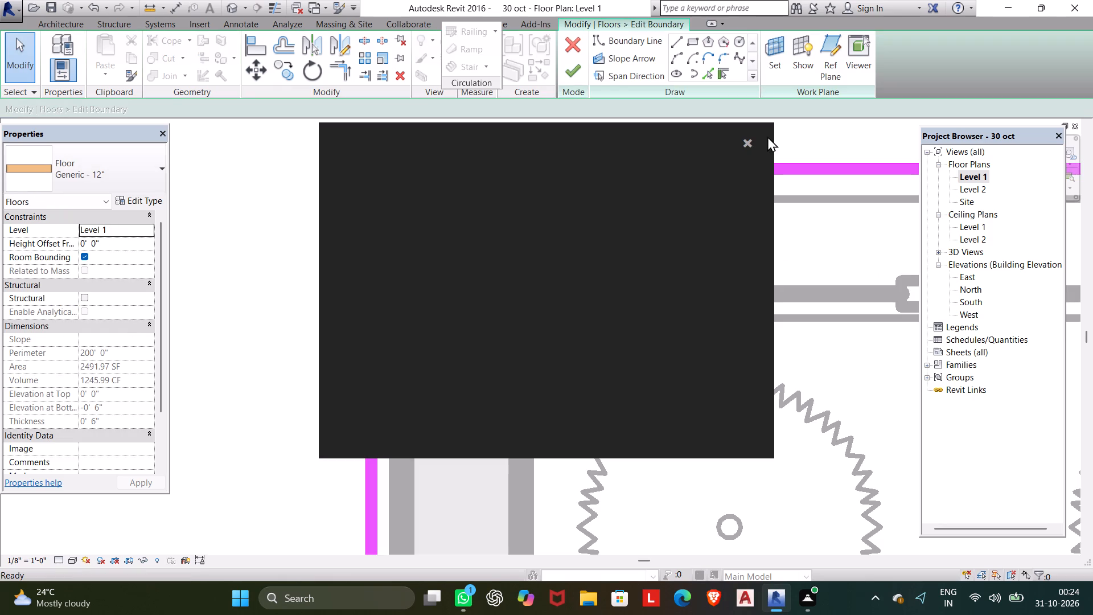
click(751, 143)
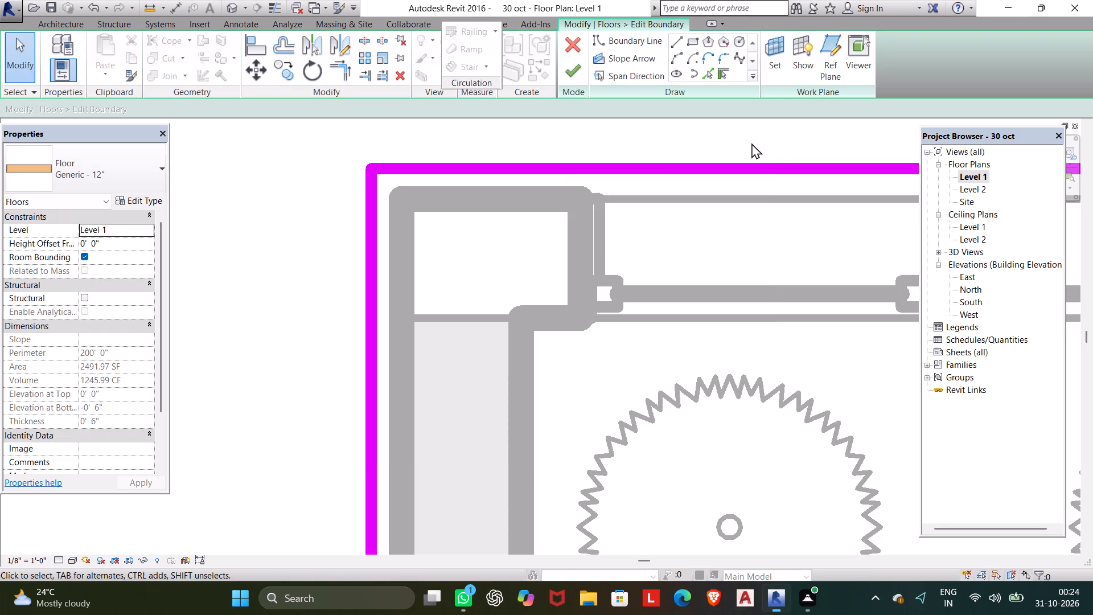
drag(371, 167, 377, 170)
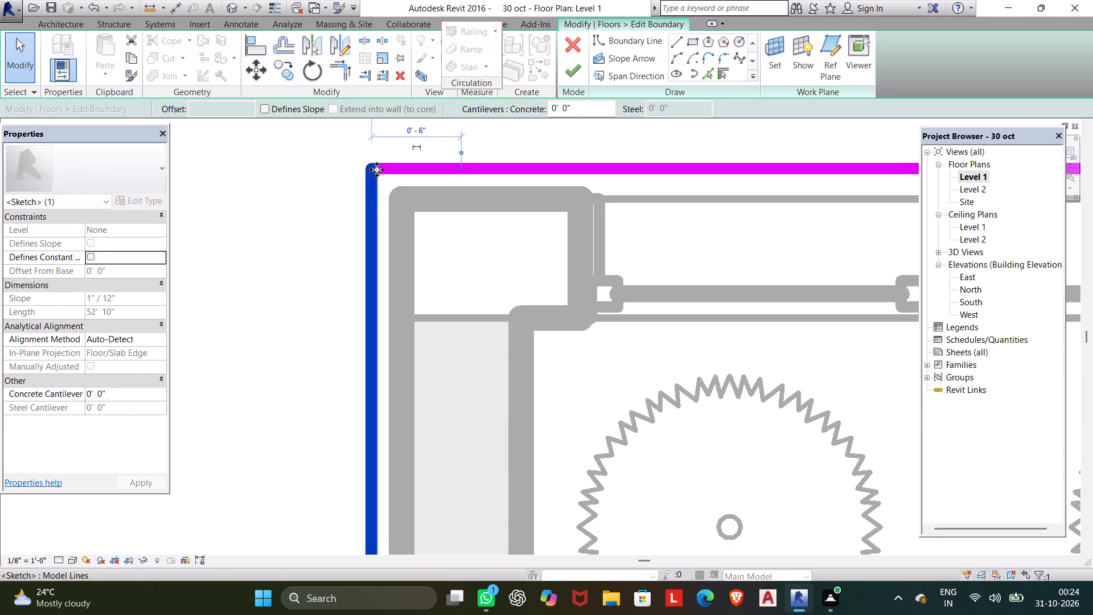
drag(377, 170, 398, 202)
drag(430, 163, 427, 187)
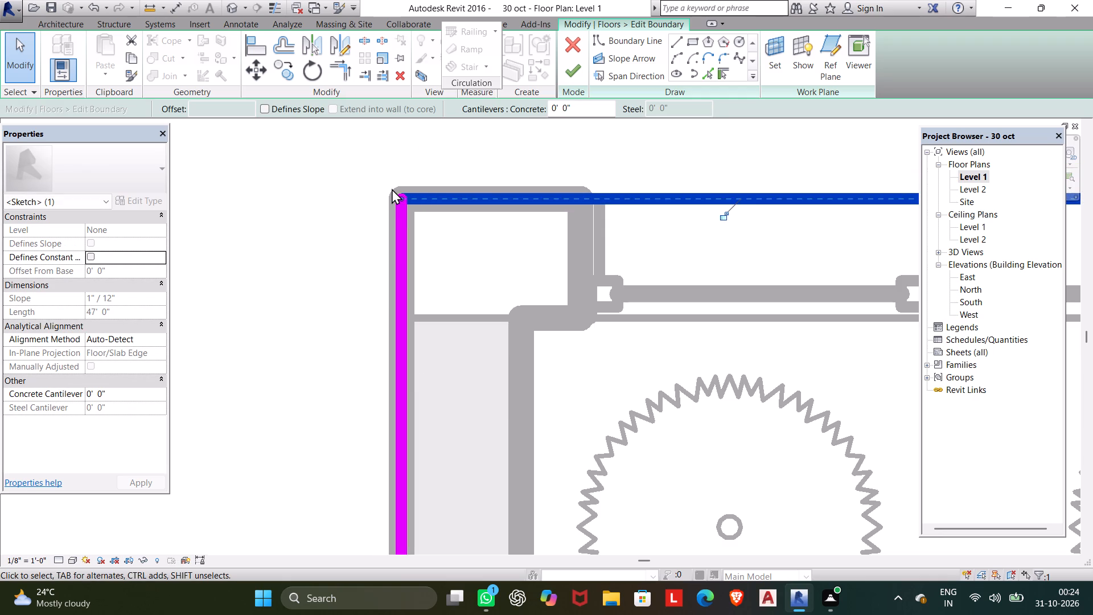
scroll(397, 197, up, 4)
drag(402, 197, 393, 197)
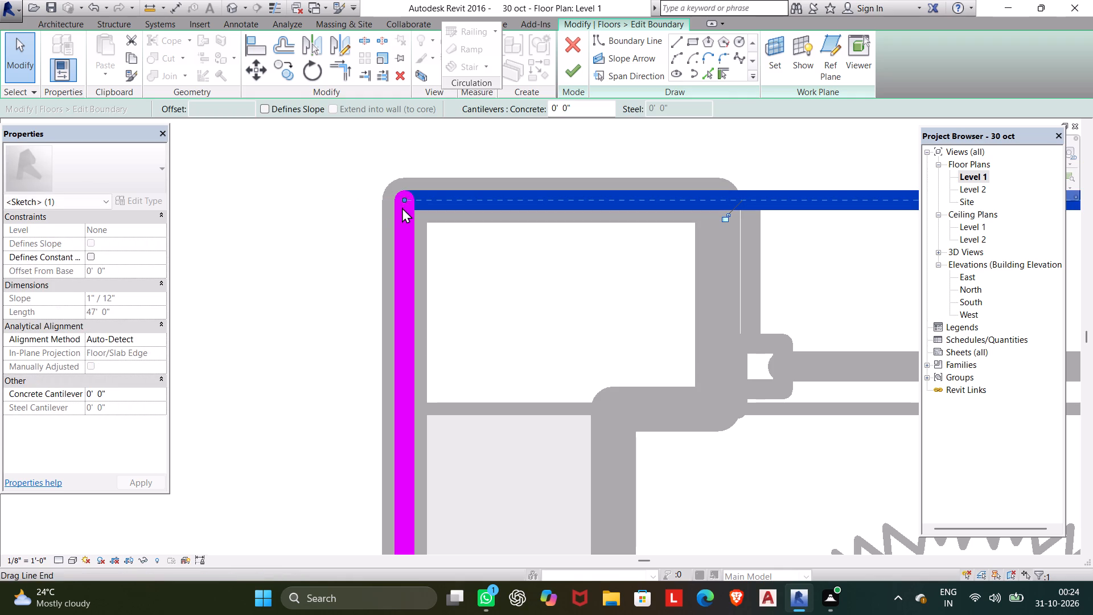
drag(402, 207, 396, 207)
Extend the floor's north boundary line to about 47' 2" and move the east line outward to the exterior wall's outer face.
scroll(399, 207, down, 3)
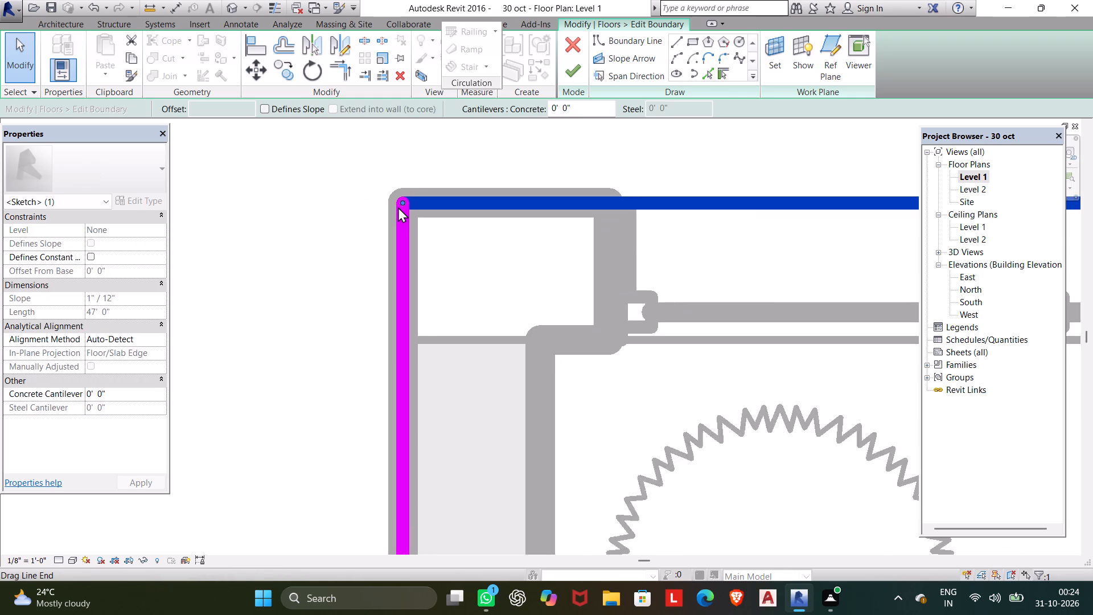
scroll(398, 207, down, 20)
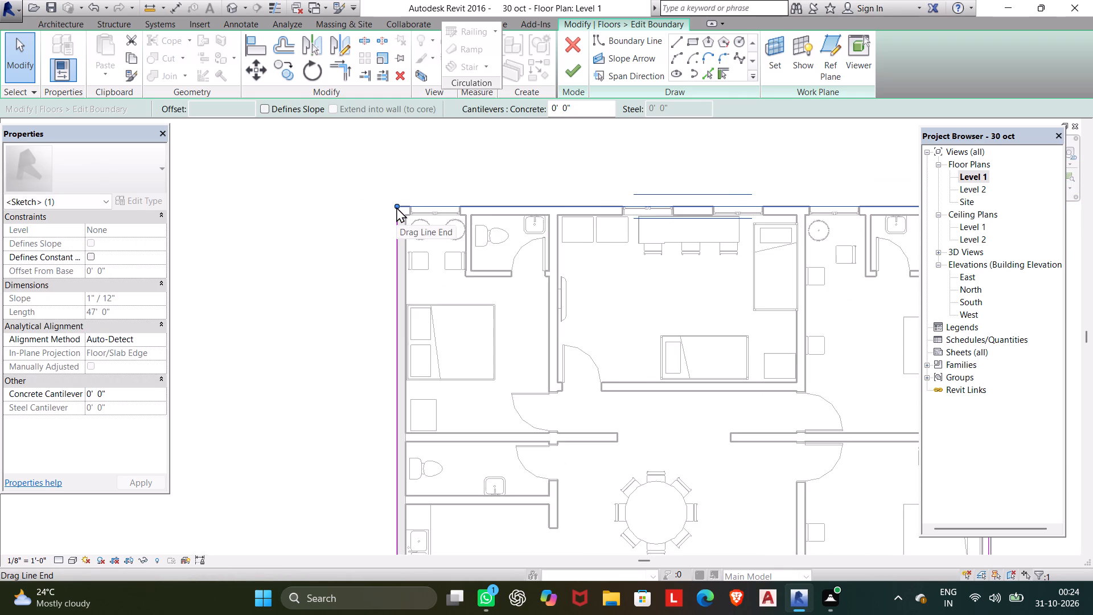
scroll(396, 207, down, 2)
middle_drag(535, 382, 364, 214)
middle_drag(627, 304, 631, 548)
scroll(628, 557, up, 1)
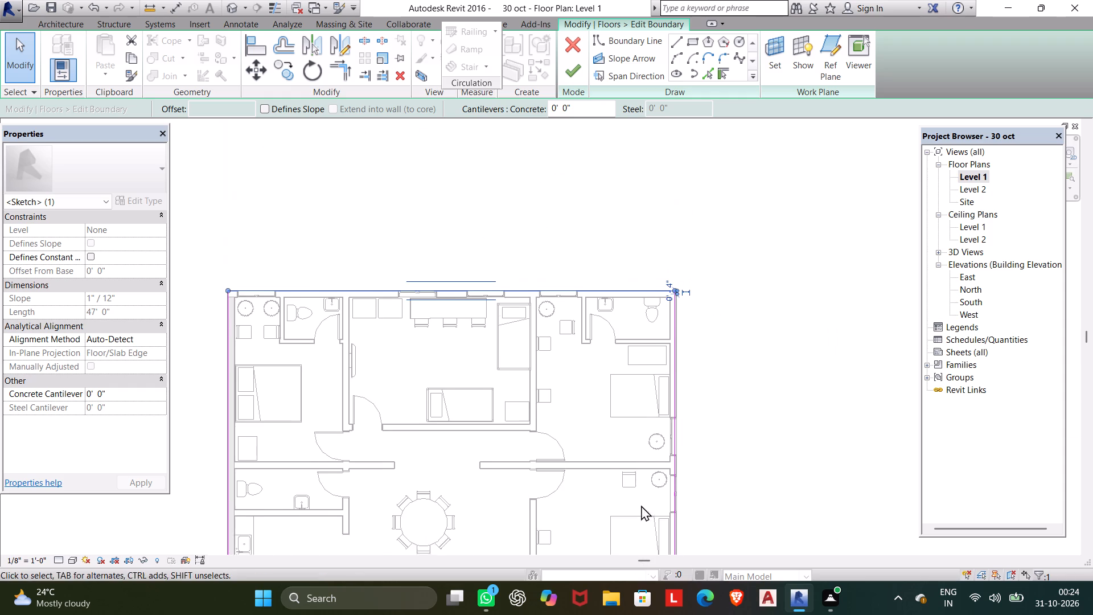
scroll(677, 342, up, 10)
middle_drag(682, 311, 685, 482)
scroll(685, 494, up, 1)
scroll(618, 273, up, 5)
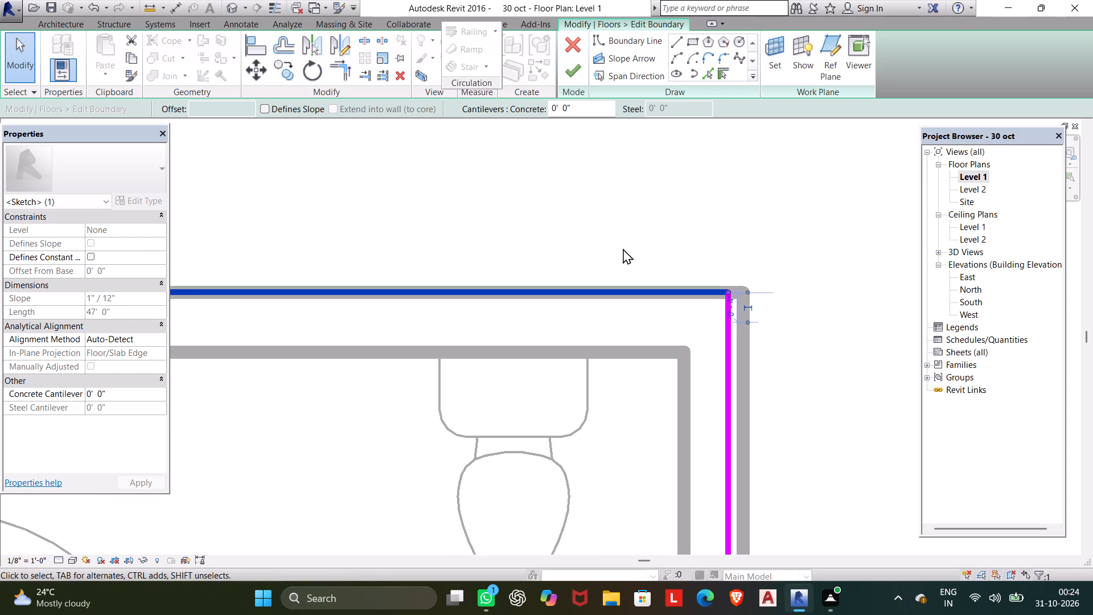
scroll(707, 305, up, 5)
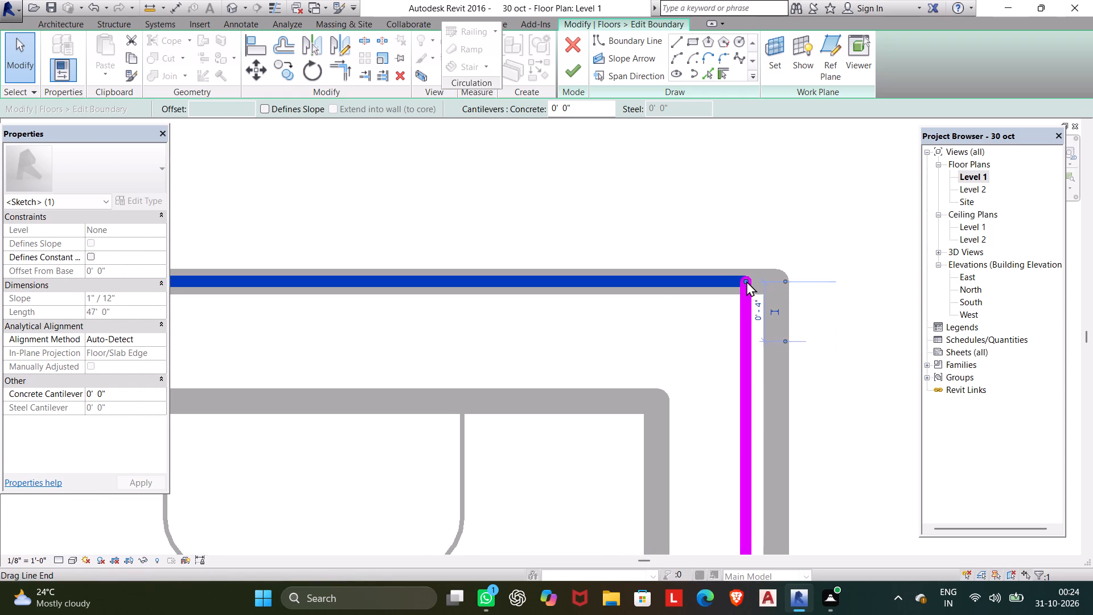
drag(746, 281, 772, 278)
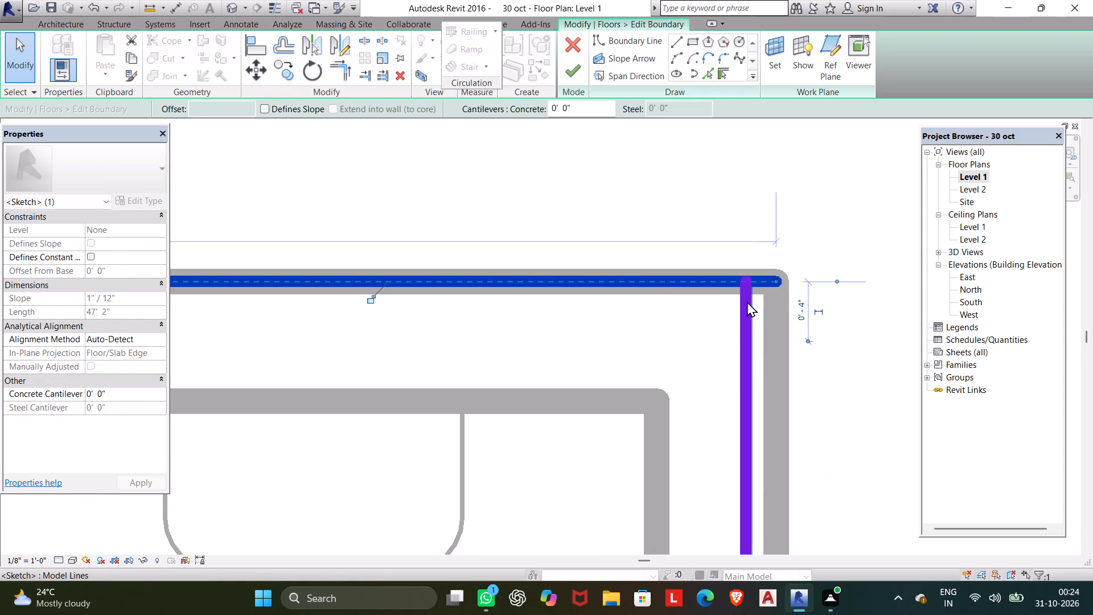
drag(746, 301, 775, 293)
scroll(775, 293, down, 2)
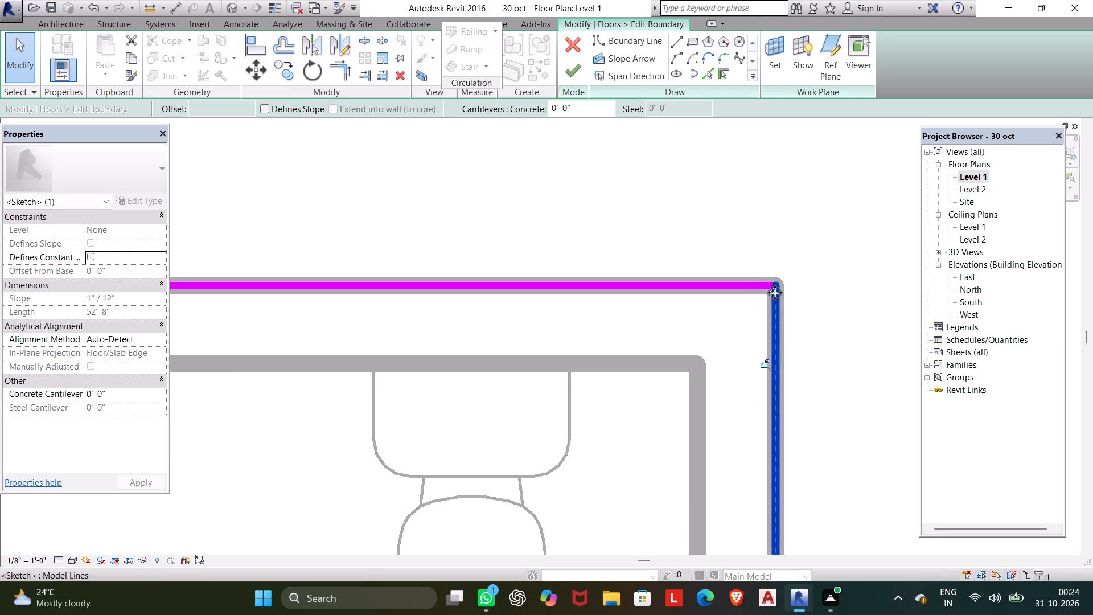
Check the rest of the floor boundary down to the south edge and finish the boundary edit.
scroll(775, 293, down, 17)
middle_drag(772, 283, 749, 218)
drag(772, 283, 749, 218)
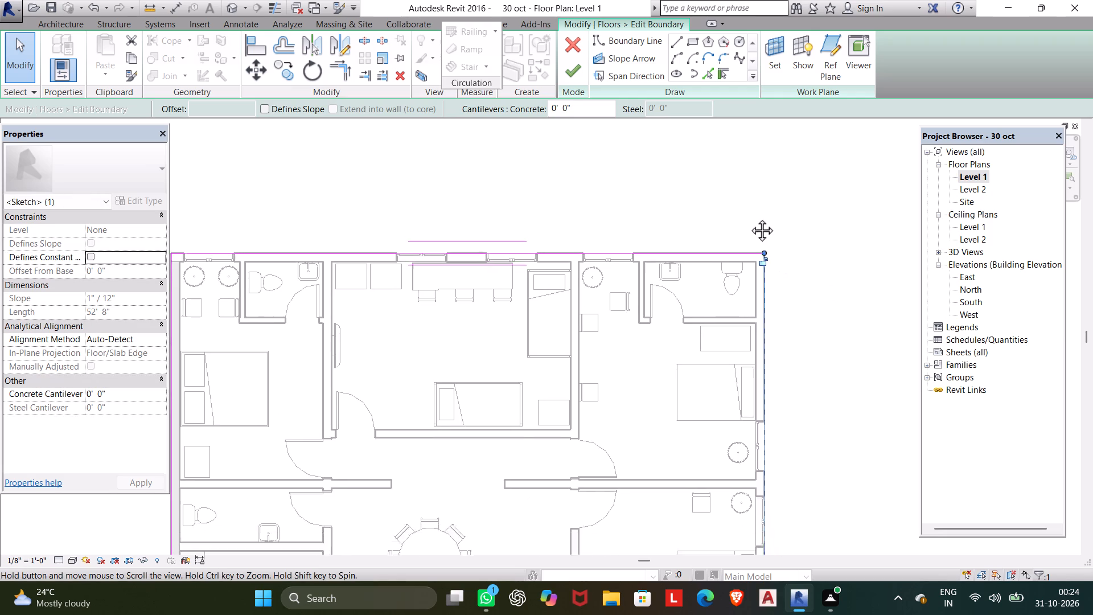
drag(749, 218, 735, 183)
middle_drag(749, 218, 724, 194)
middle_drag(738, 307, 728, 161)
scroll(738, 299, down, 1)
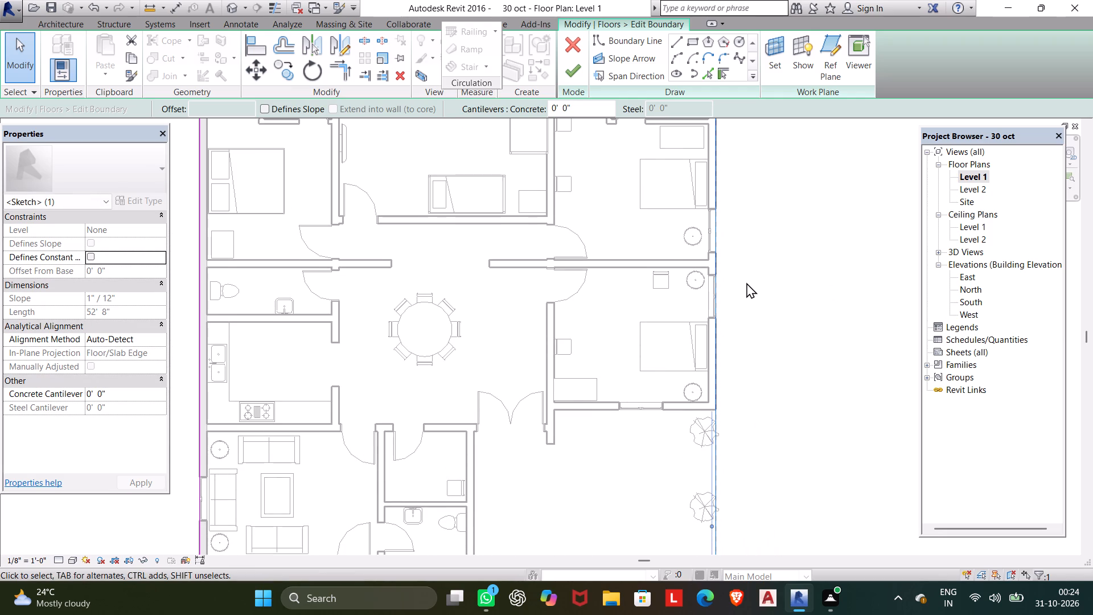
scroll(746, 282, down, 4)
middle_drag(746, 282, 749, 244)
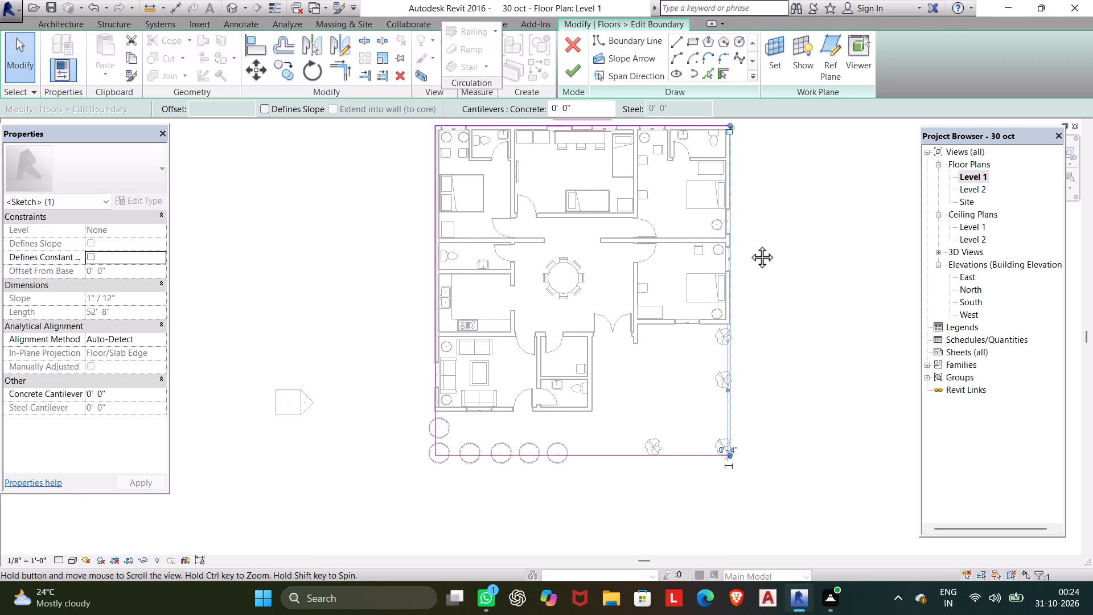
middle_drag(749, 244, 751, 240)
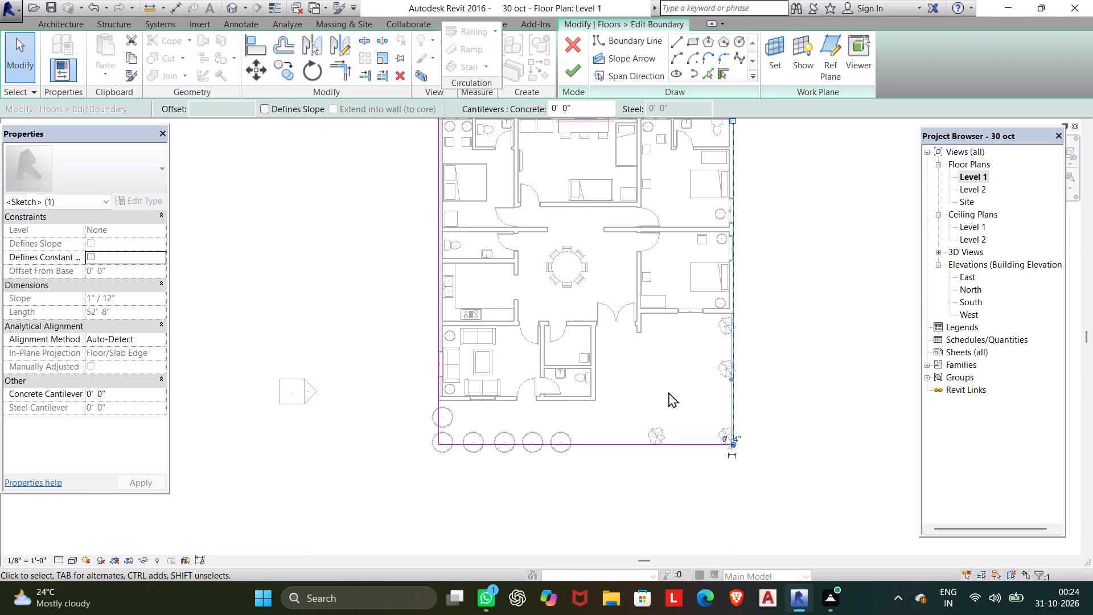
click(569, 64)
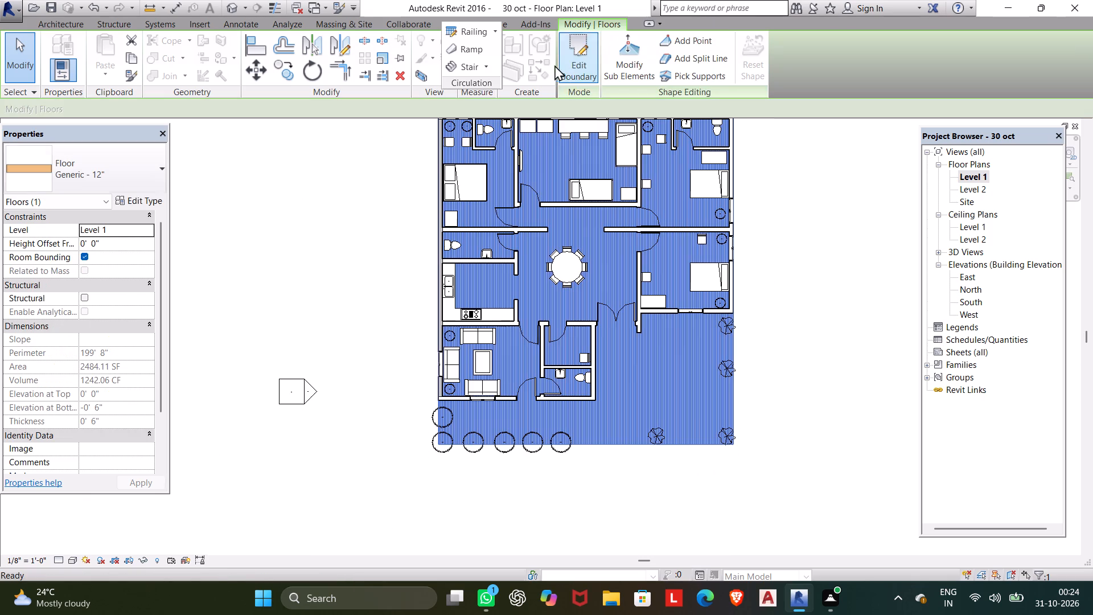
Open the 3D view and examine the walls, floor edges and furnished rooms from several sides, including the north-central bedroom.
click(234, 5)
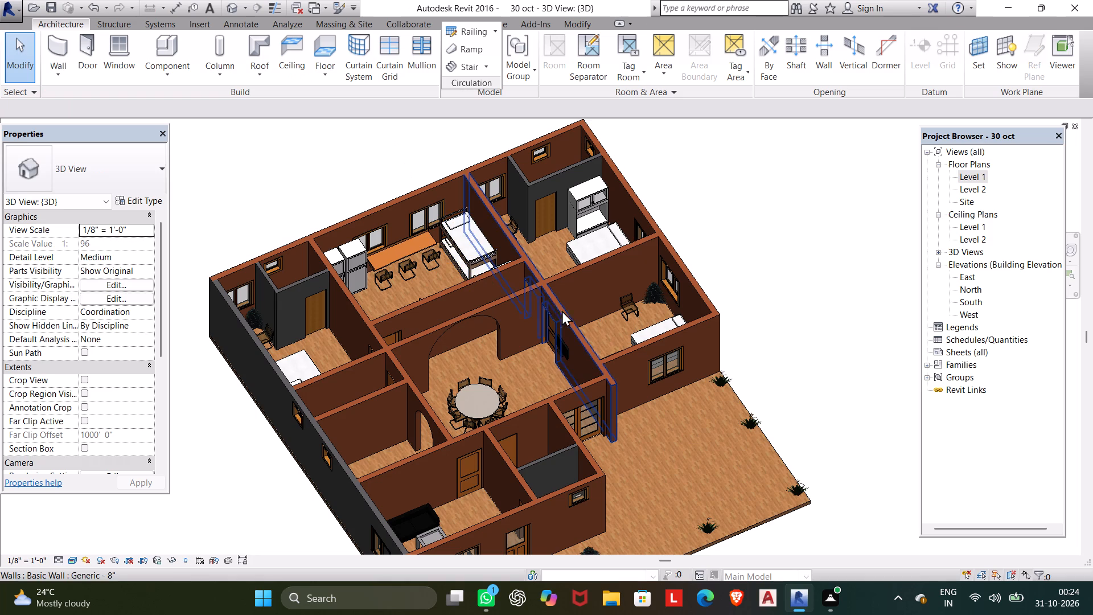
key(Escape)
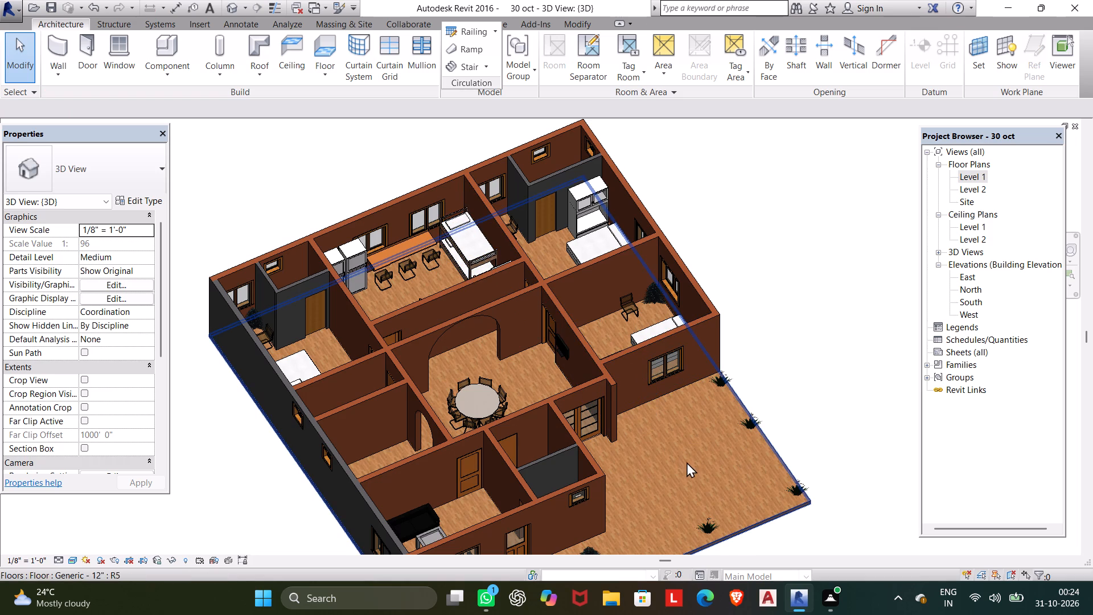
shift+middle_drag(686, 461, 607, 509)
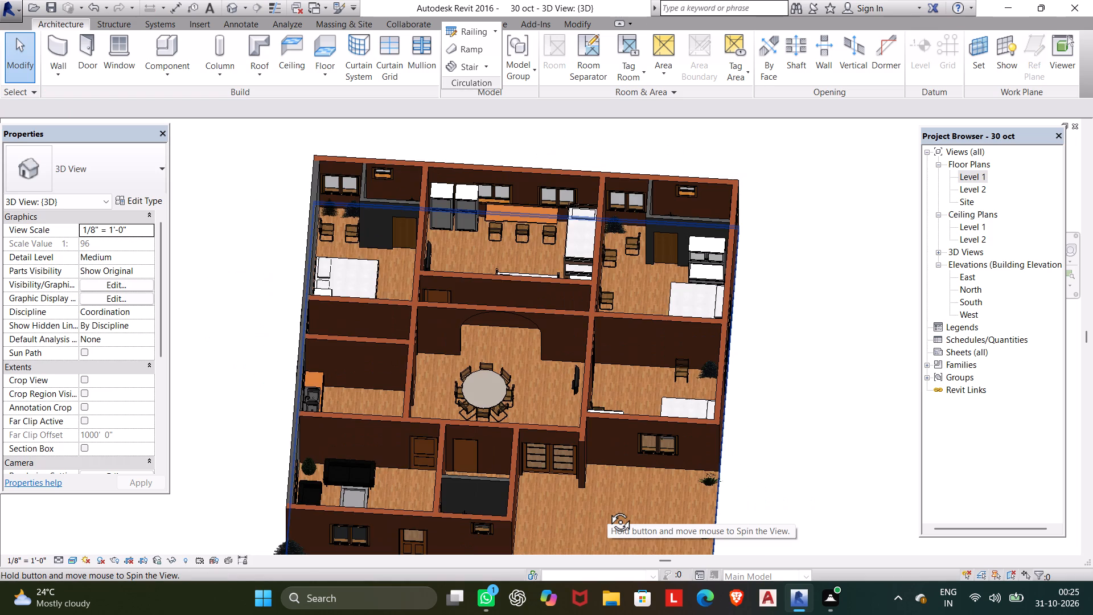
shift+middle_drag(607, 509, 484, 507)
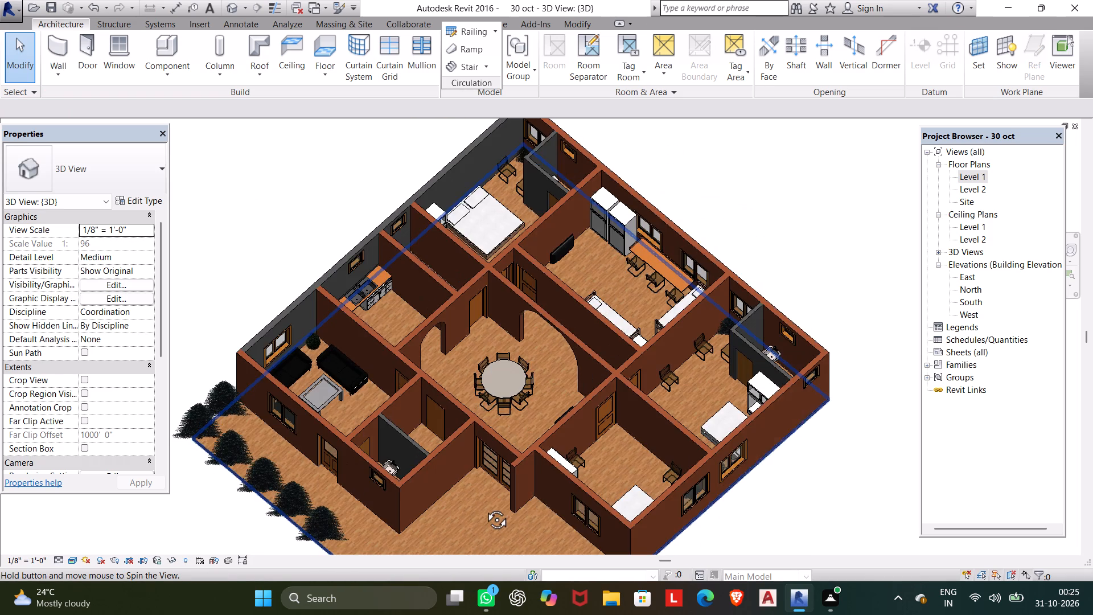
shift+middle_drag(484, 507, 432, 517)
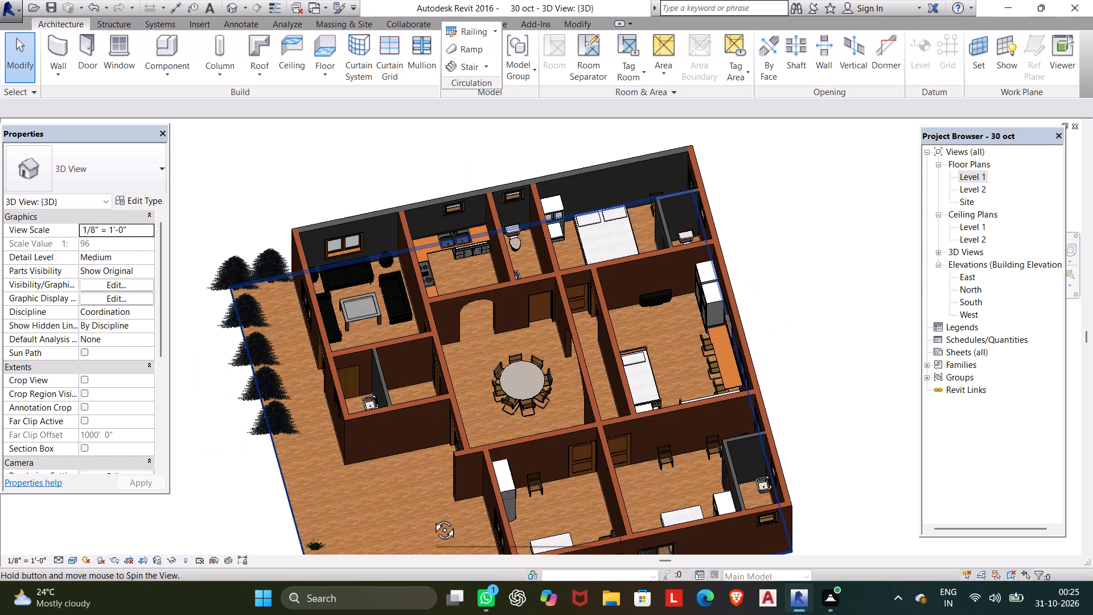
shift+middle_drag(432, 517, 433, 515)
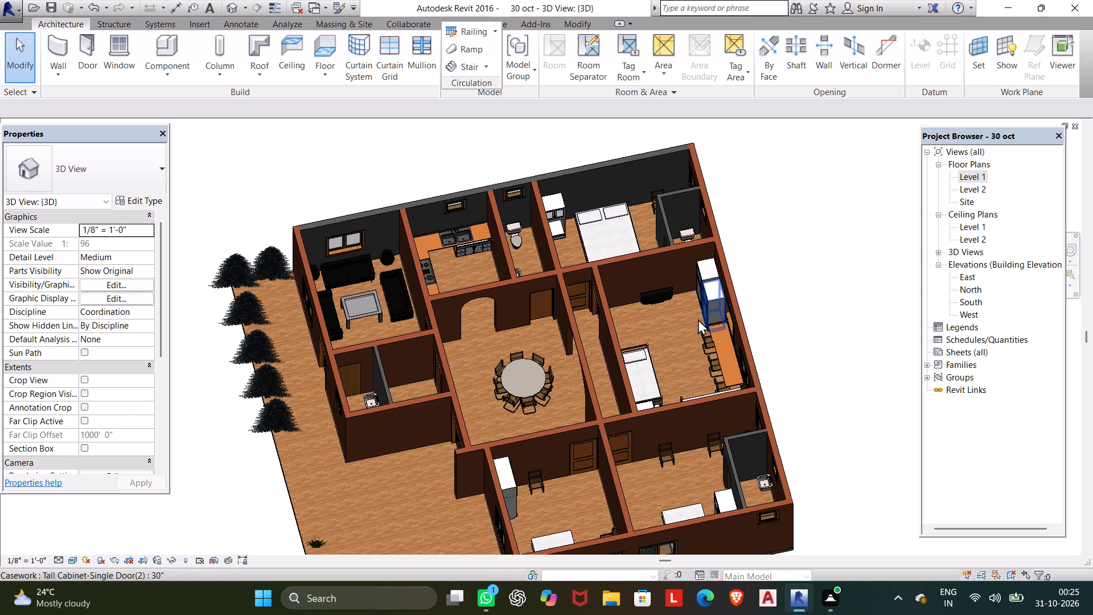
scroll(688, 311, up, 9)
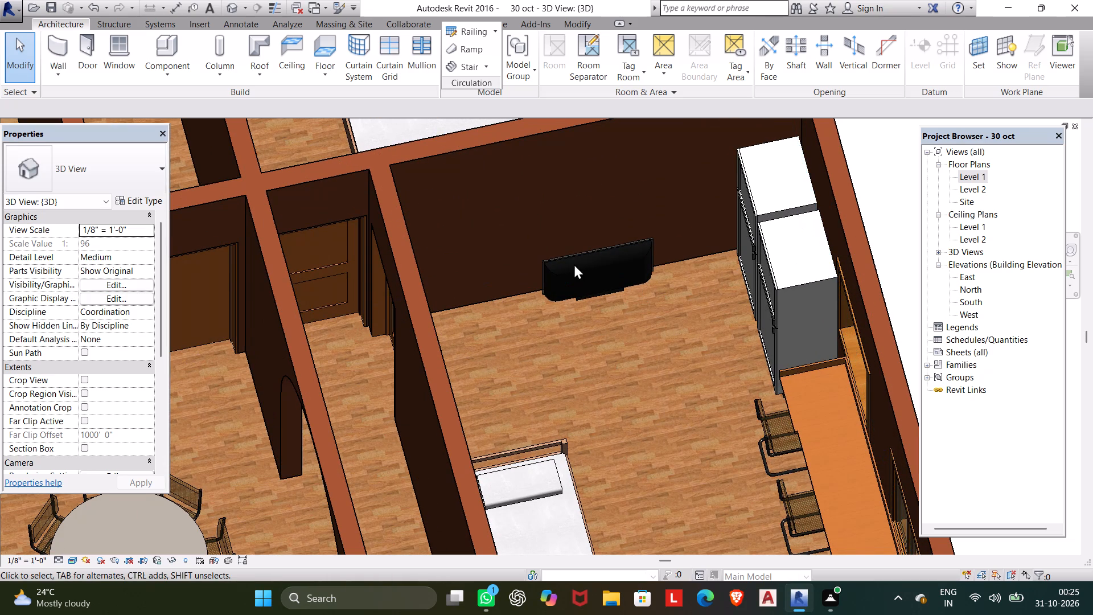
Turn the north-central bedroom's 42" flat screen TV around to face the room and raise its offset to 5'.
click(590, 294)
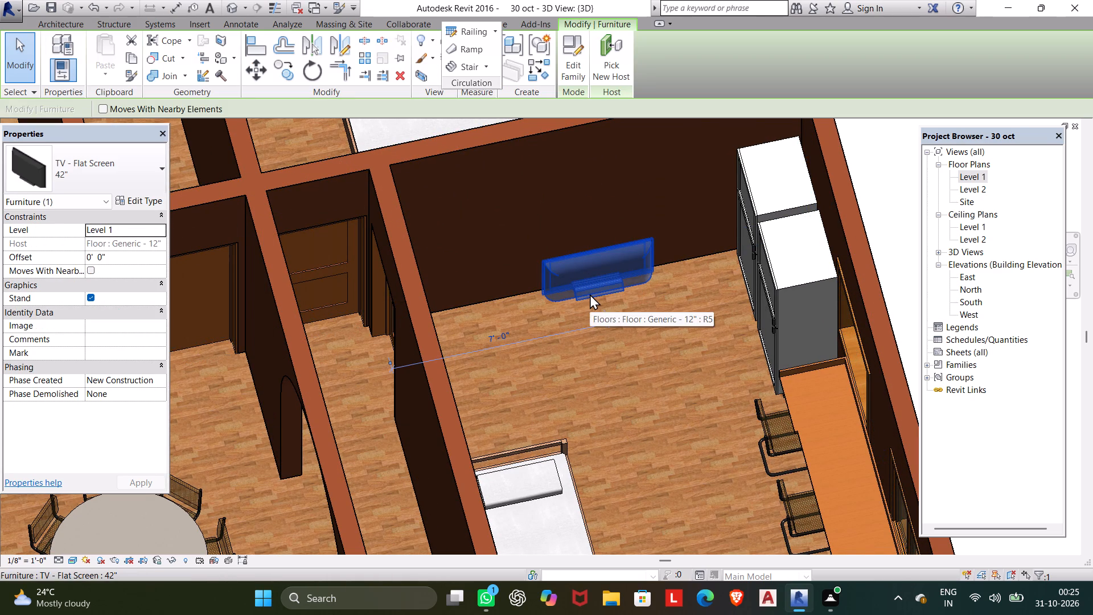
key(space)
key(space)
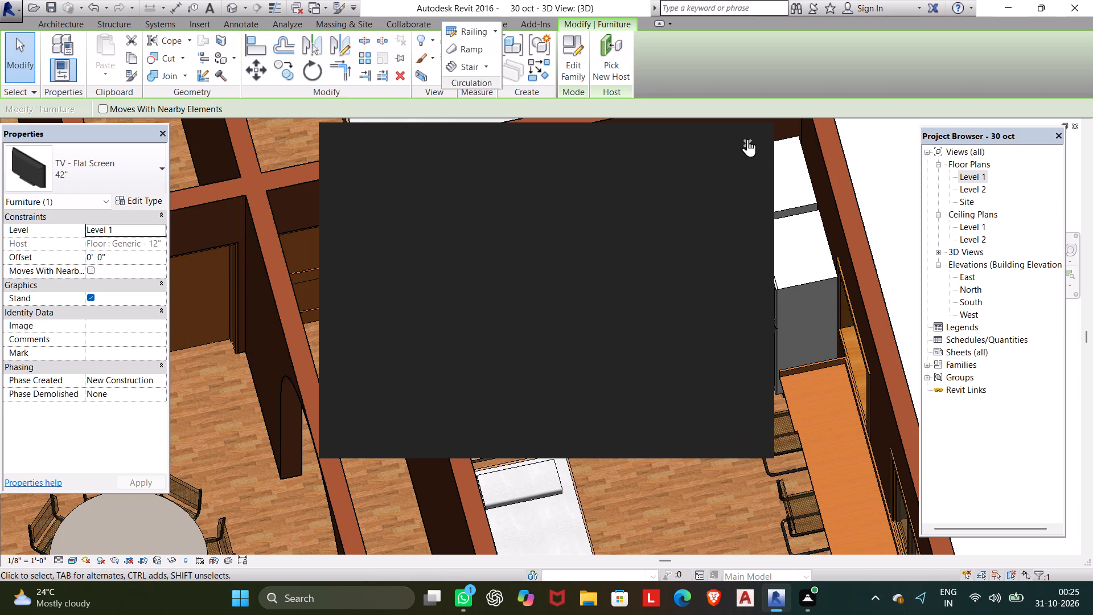
click(747, 139)
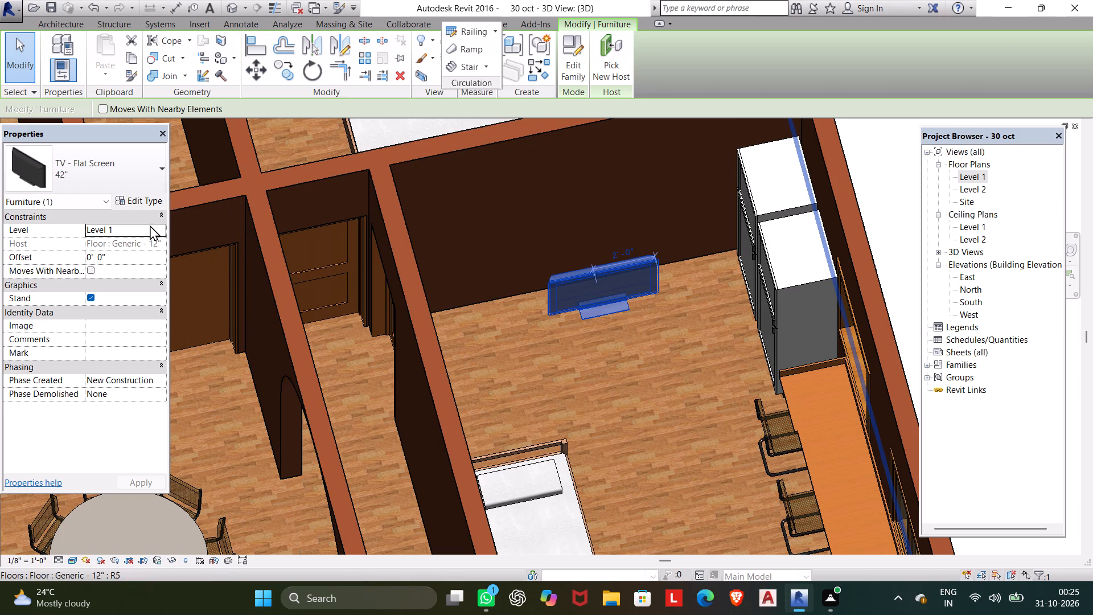
click(142, 253)
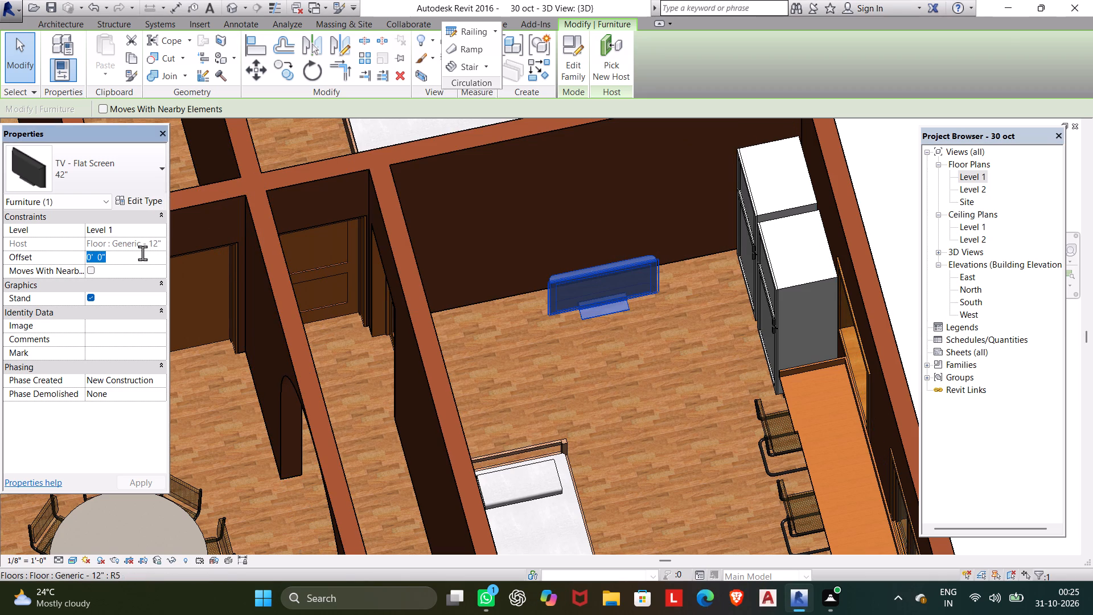
key(5)
key(apostrophe)
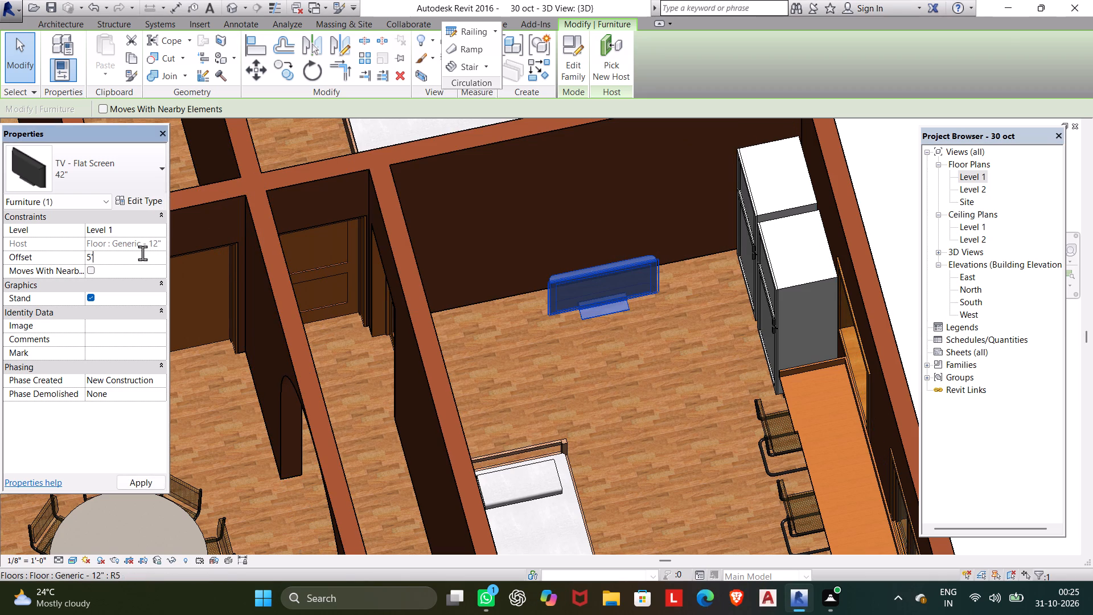
click(135, 477)
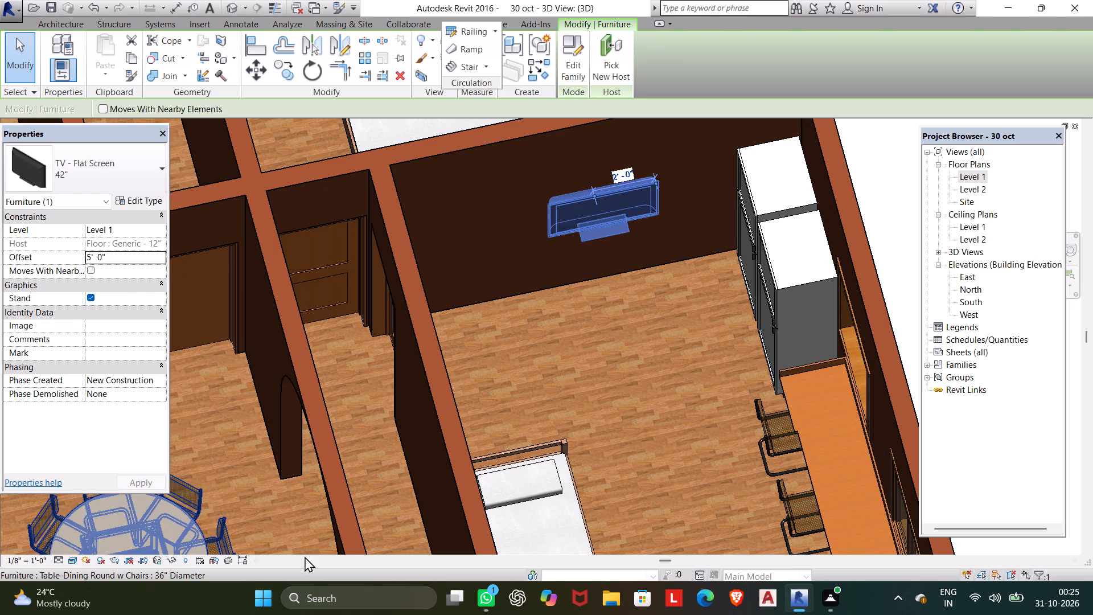
key(Escape)
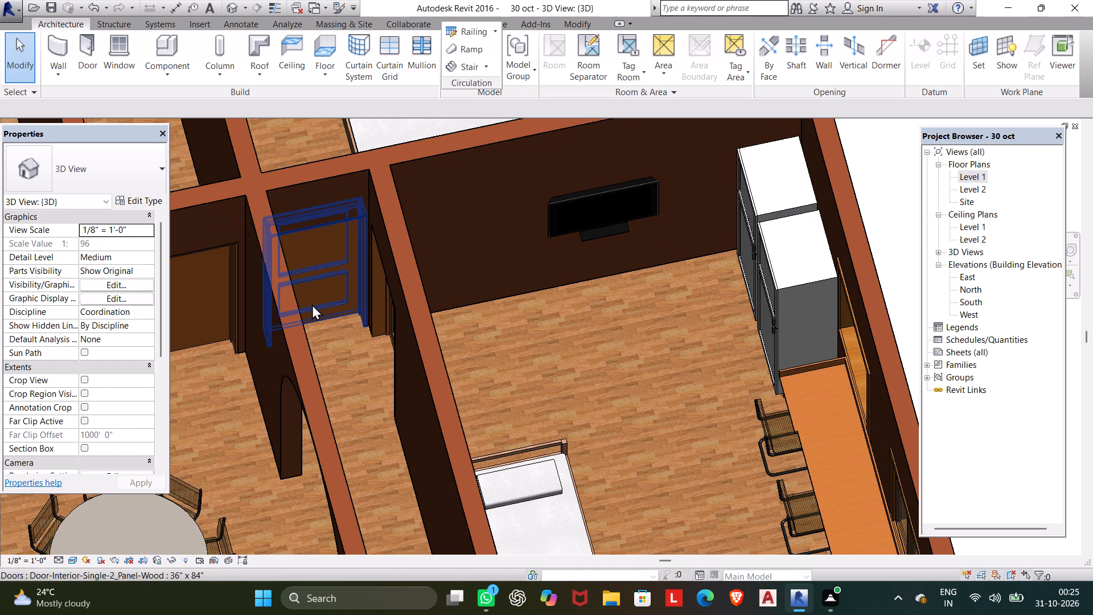
Look over the whole house in 3D, return to the Level 1 floor plan and save the project.
scroll(530, 347, down, 7)
middle_drag(529, 346, 555, 396)
scroll(558, 389, down, 2)
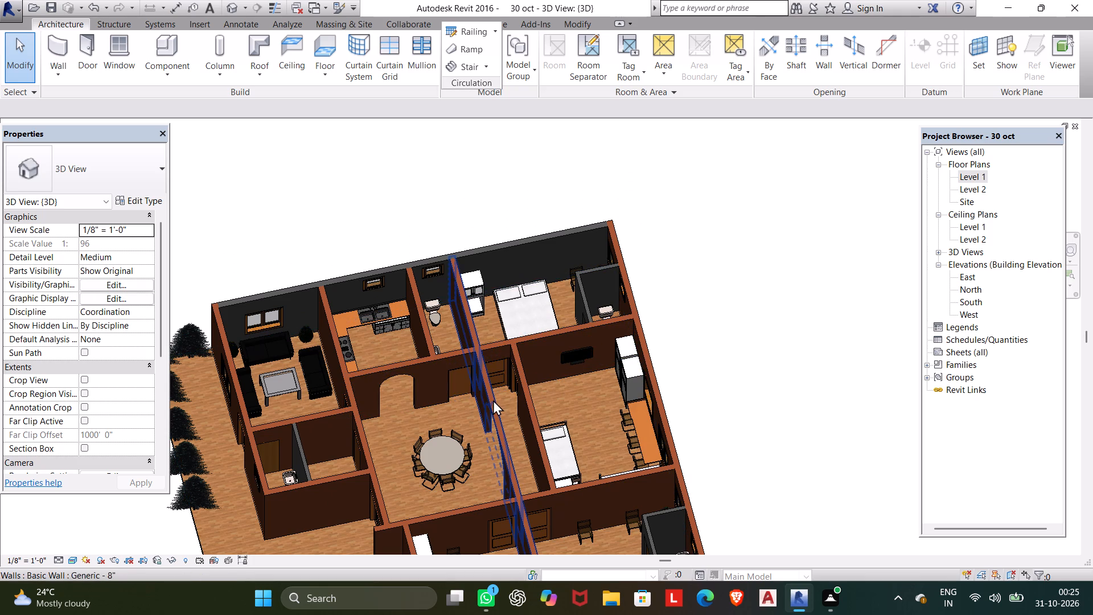
middle_drag(508, 401, 511, 333)
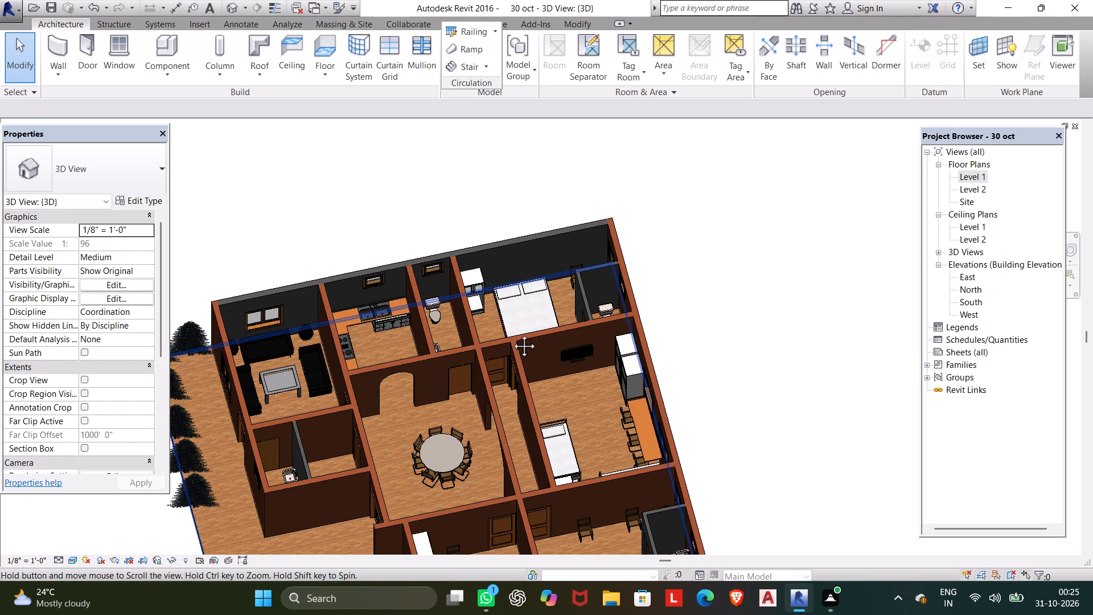
middle_drag(511, 333, 520, 230)
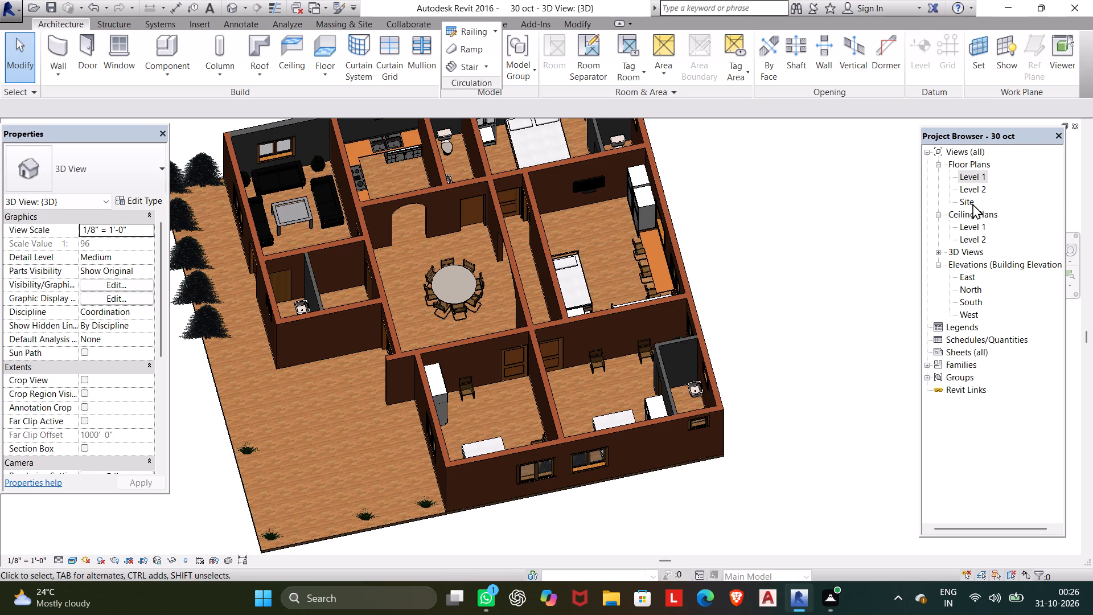
double_click(972, 178)
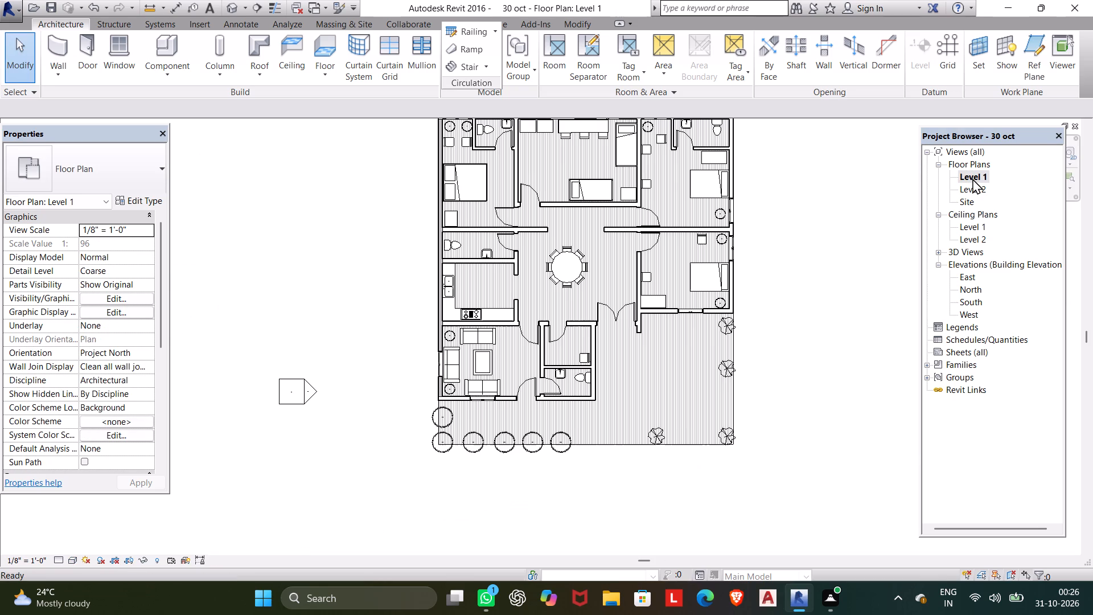
middle_drag(829, 243, 812, 316)
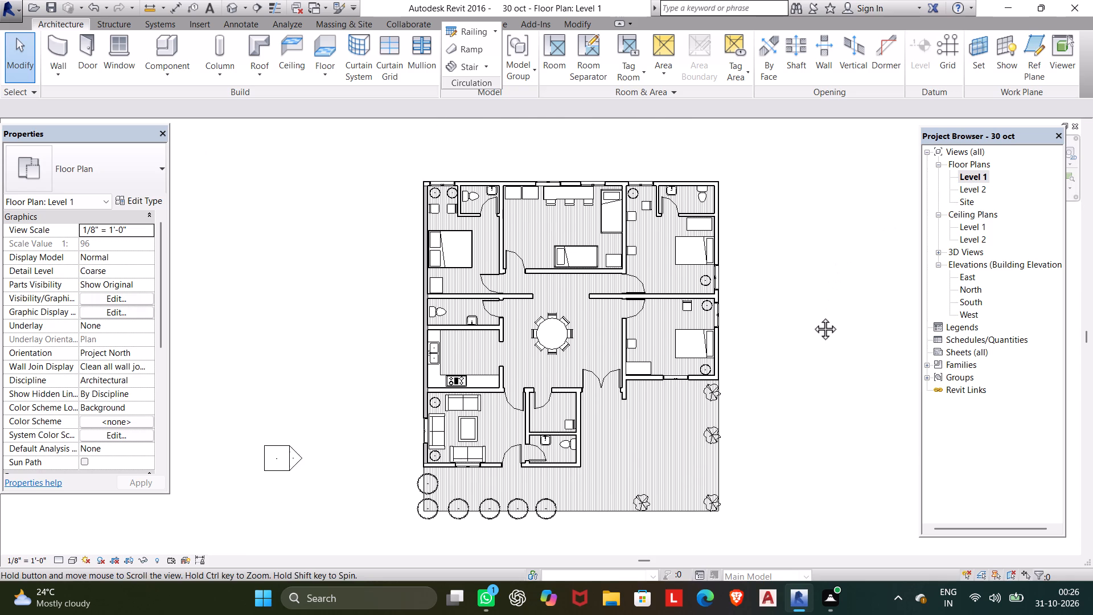
middle_drag(812, 316, 811, 320)
key(ctrl+s)
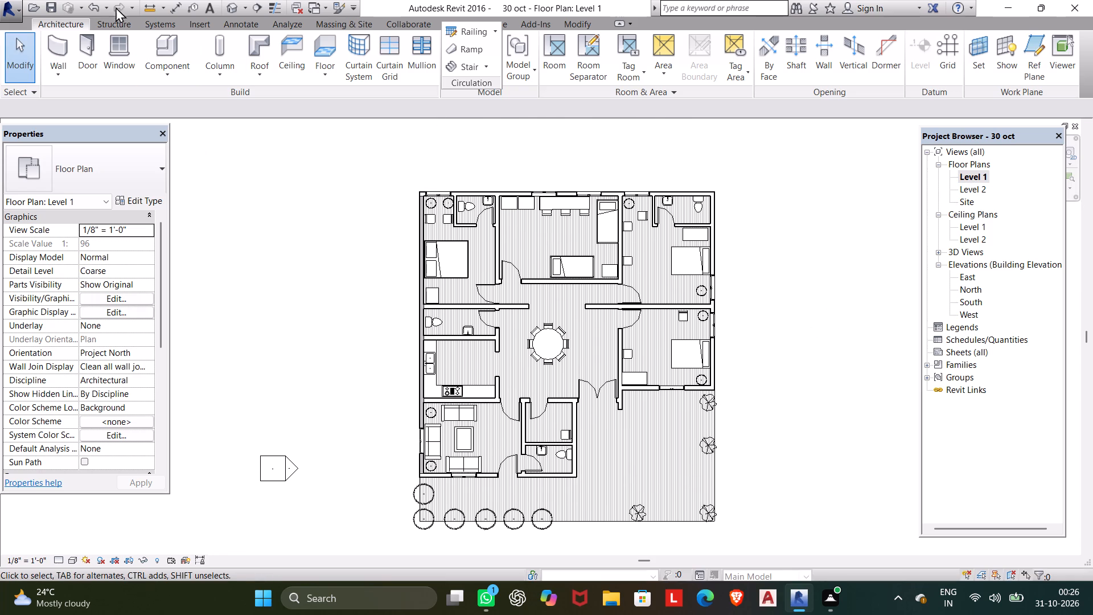
Look through the component types already loaded in the project, from plants and trees down to the vehicles.
click(175, 38)
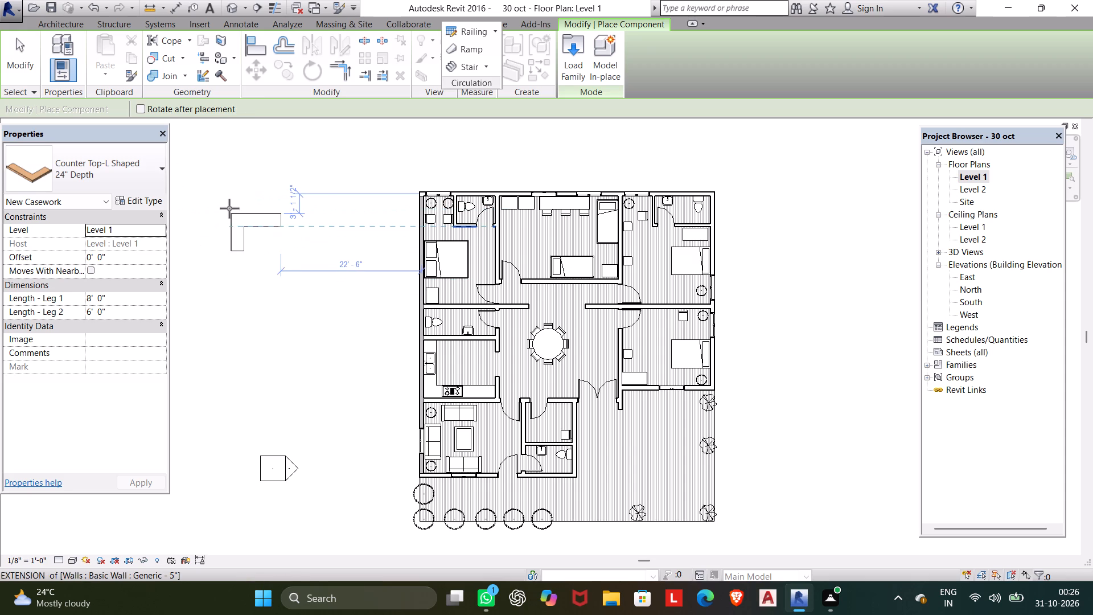
key(Escape)
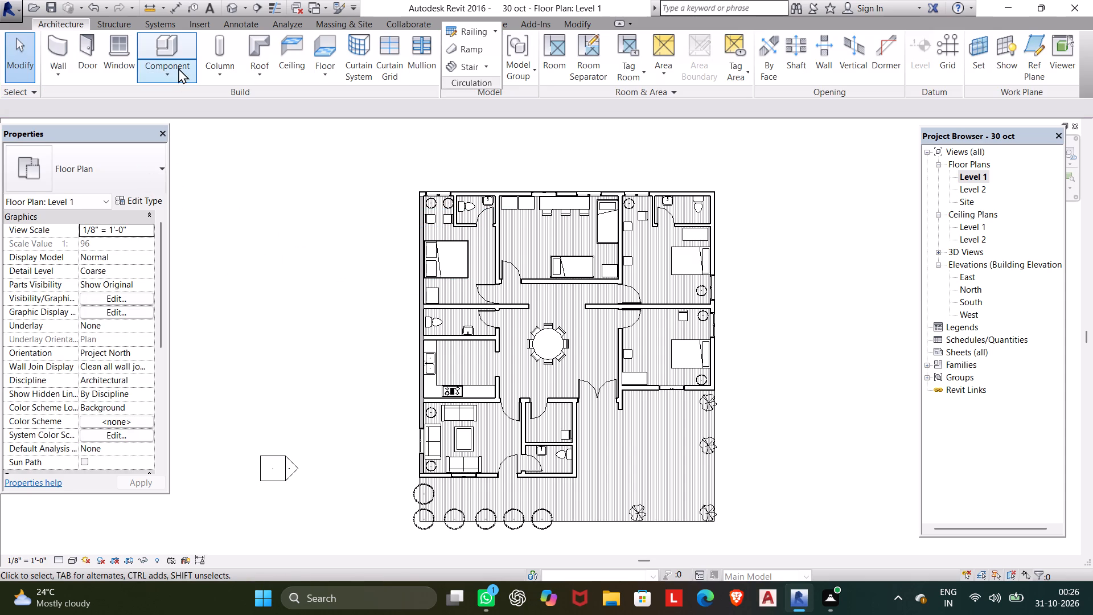
click(178, 68)
click(178, 96)
click(156, 161)
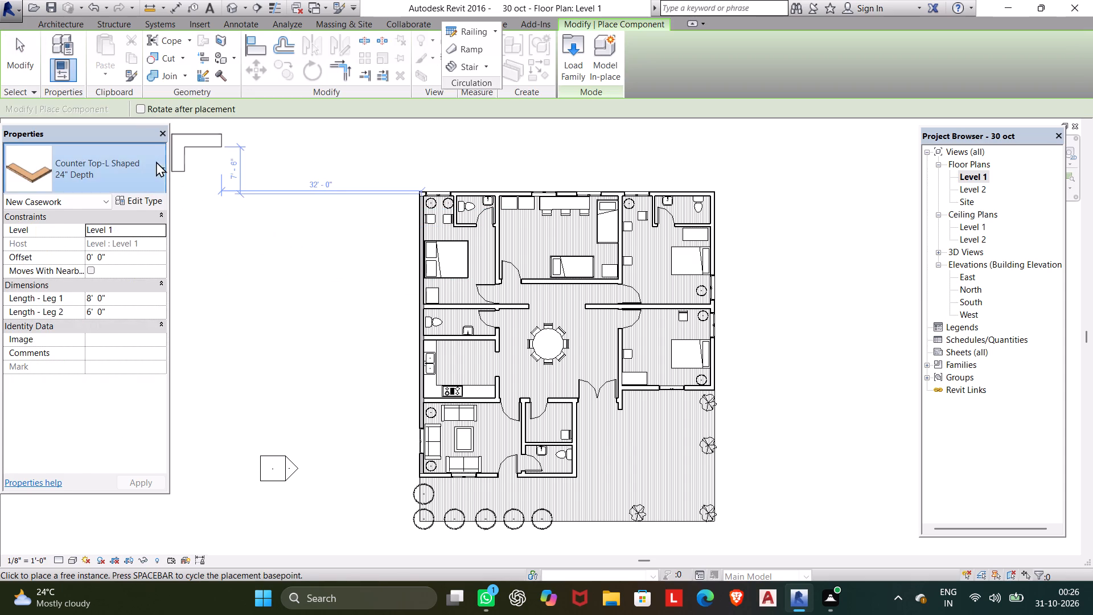
scroll(111, 265, down, 15)
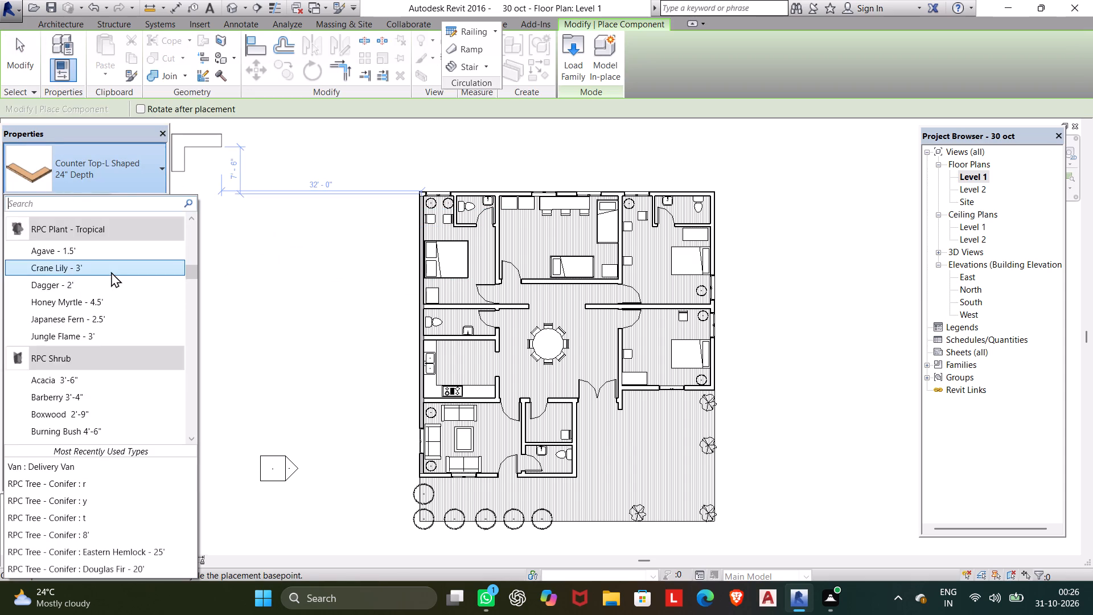
scroll(111, 272, down, 20)
scroll(111, 272, down, 20)
scroll(111, 272, down, 8)
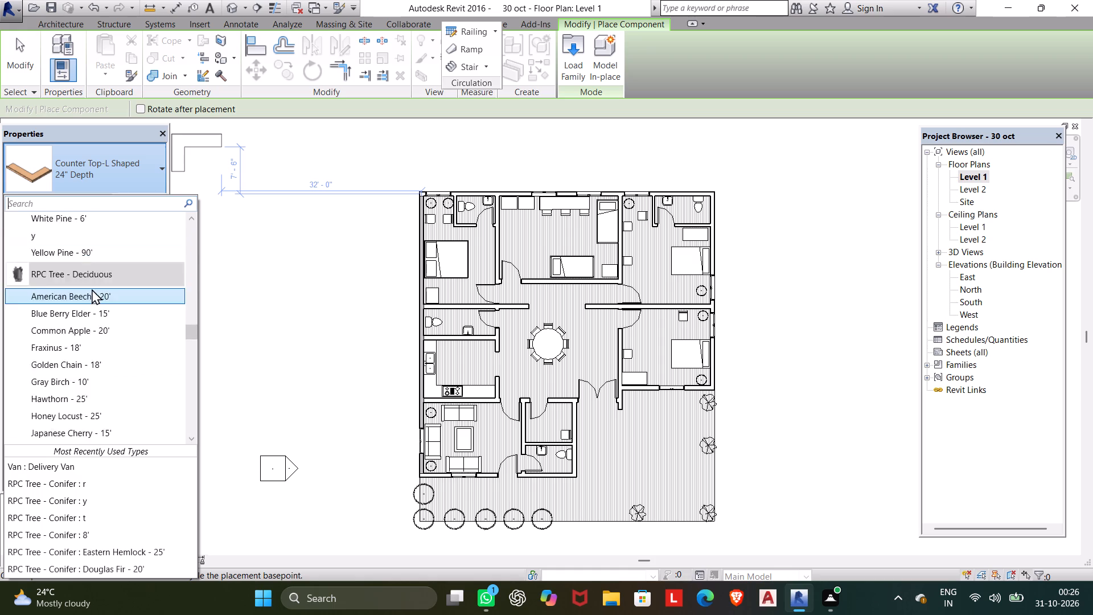
scroll(92, 289, down, 20)
scroll(92, 289, down, 20)
scroll(92, 289, down, 2)
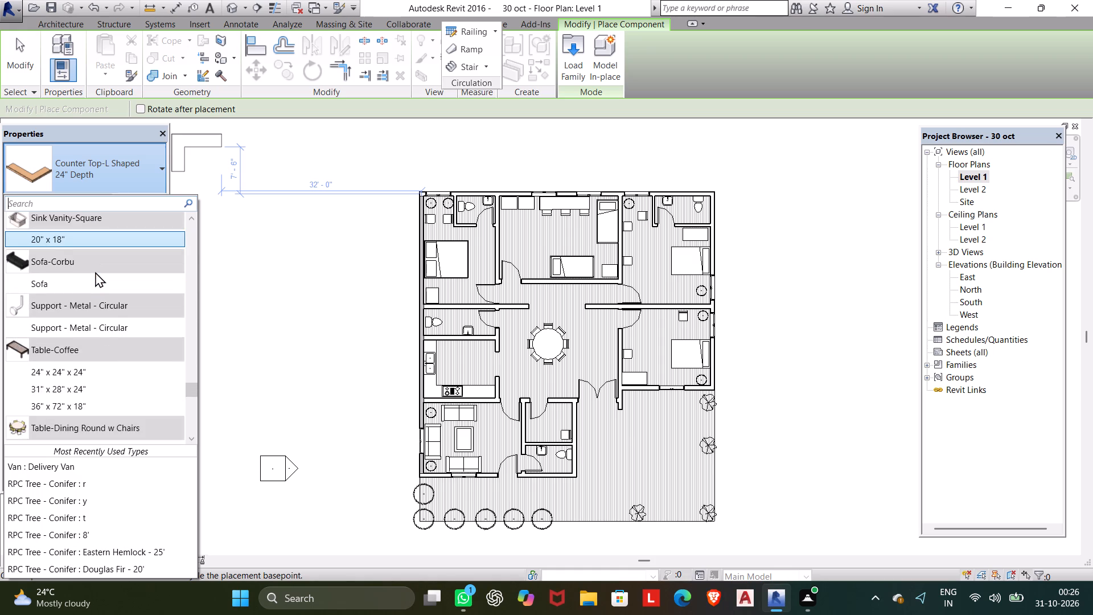
scroll(91, 269, down, 20)
scroll(91, 269, down, 5)
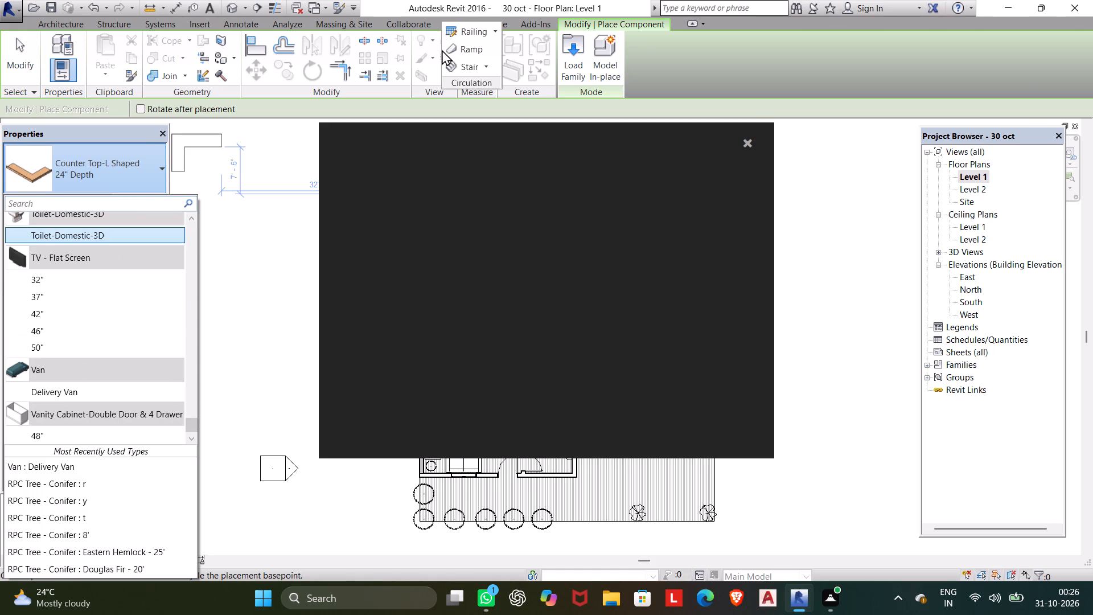
Load the RPC Beetle car family from the Entourage folder of the US Imperial library.
click(578, 46)
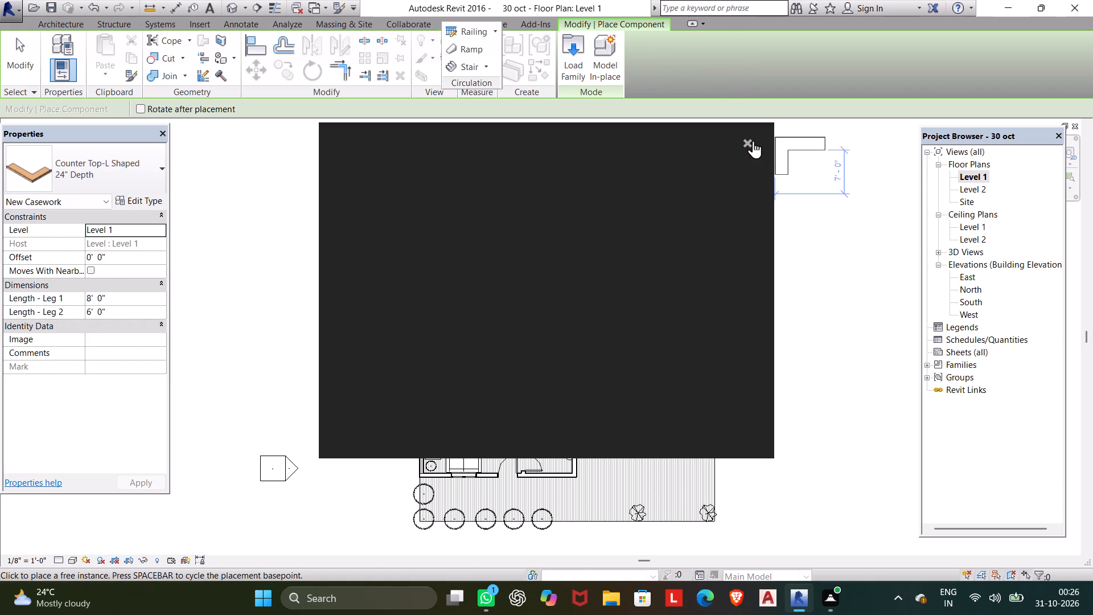
click(747, 141)
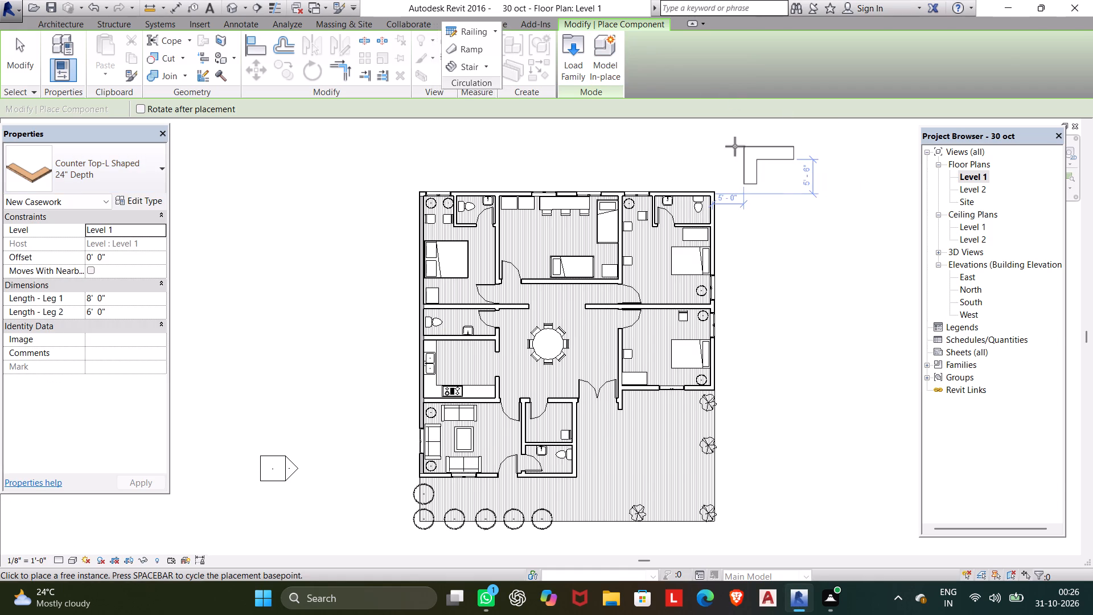
click(567, 49)
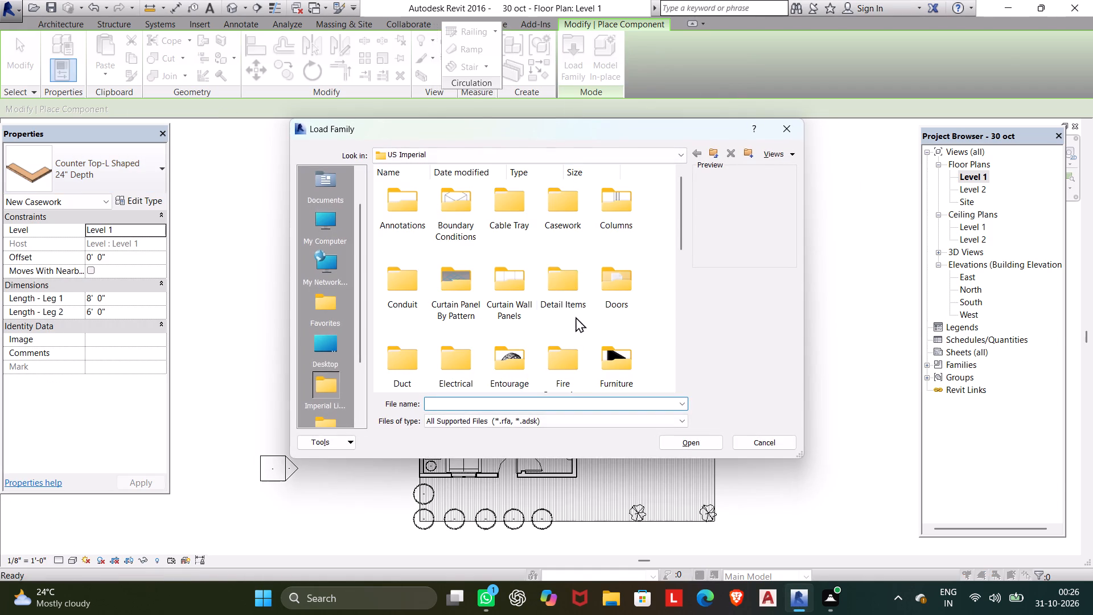
scroll(573, 289, down, 5)
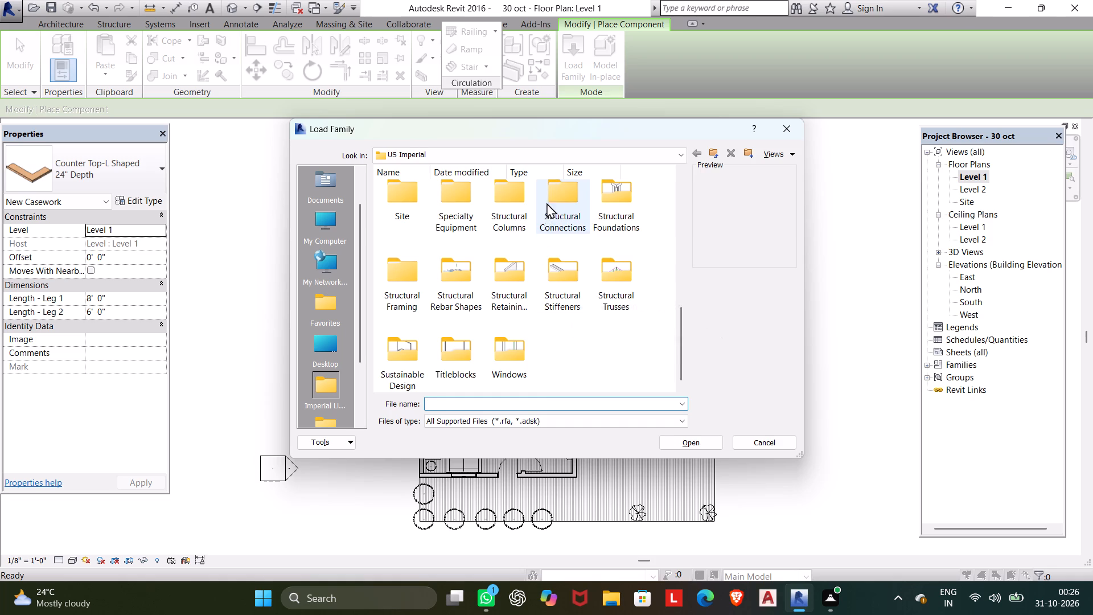
scroll(553, 195, up, 3)
scroll(531, 259, down, 1)
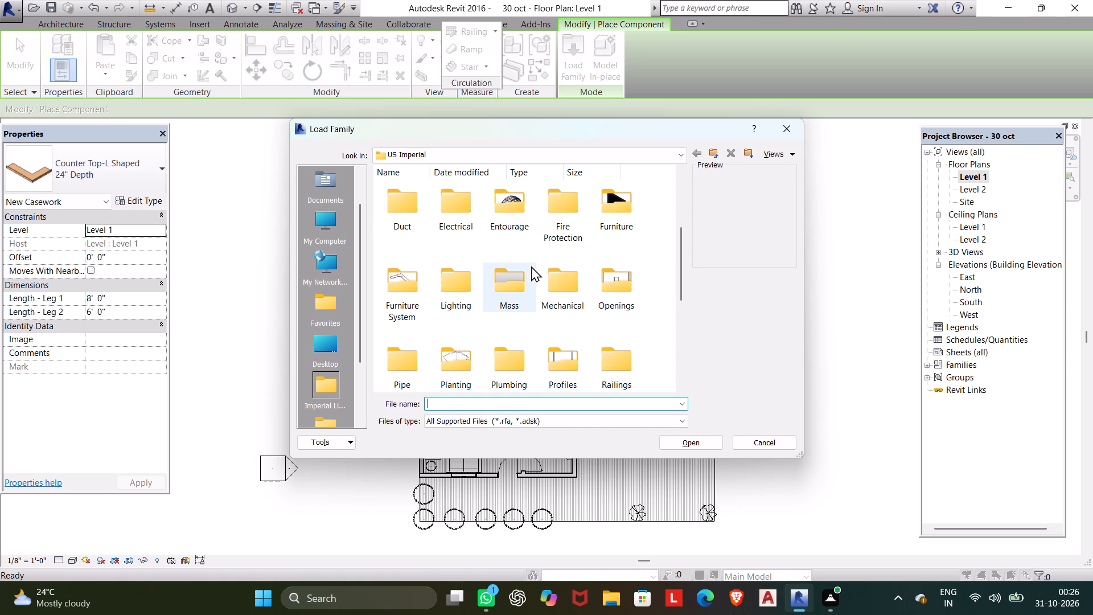
click(525, 220)
click(665, 440)
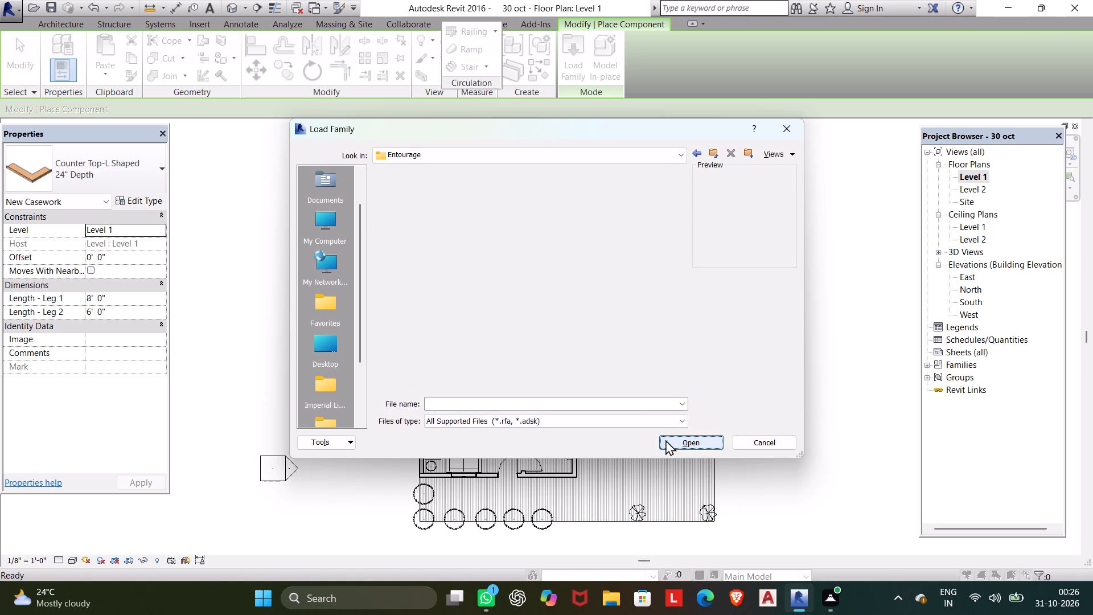
click(405, 192)
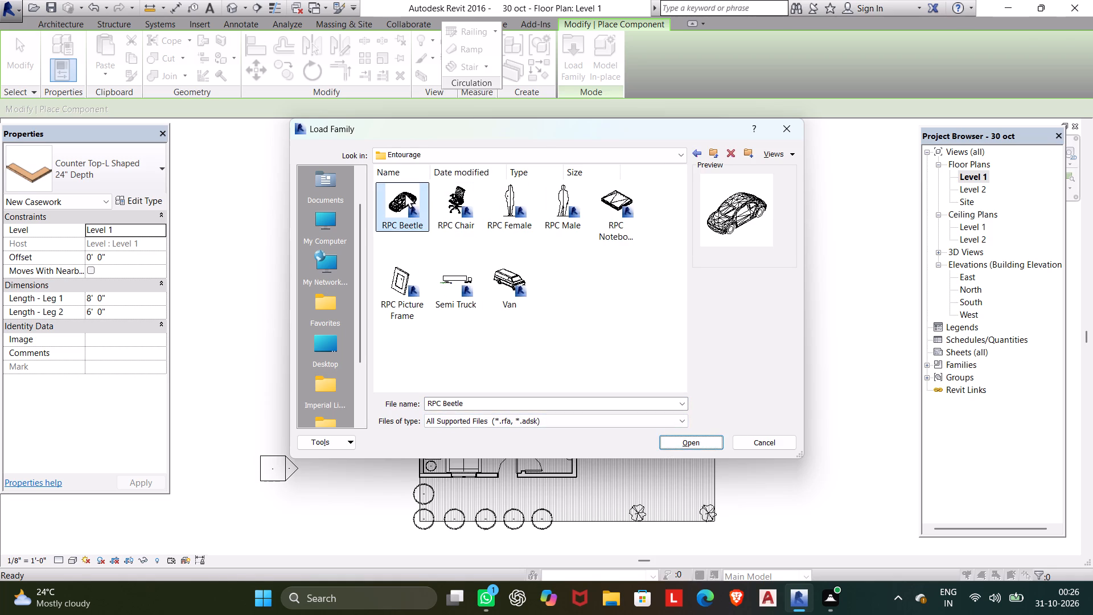
click(673, 440)
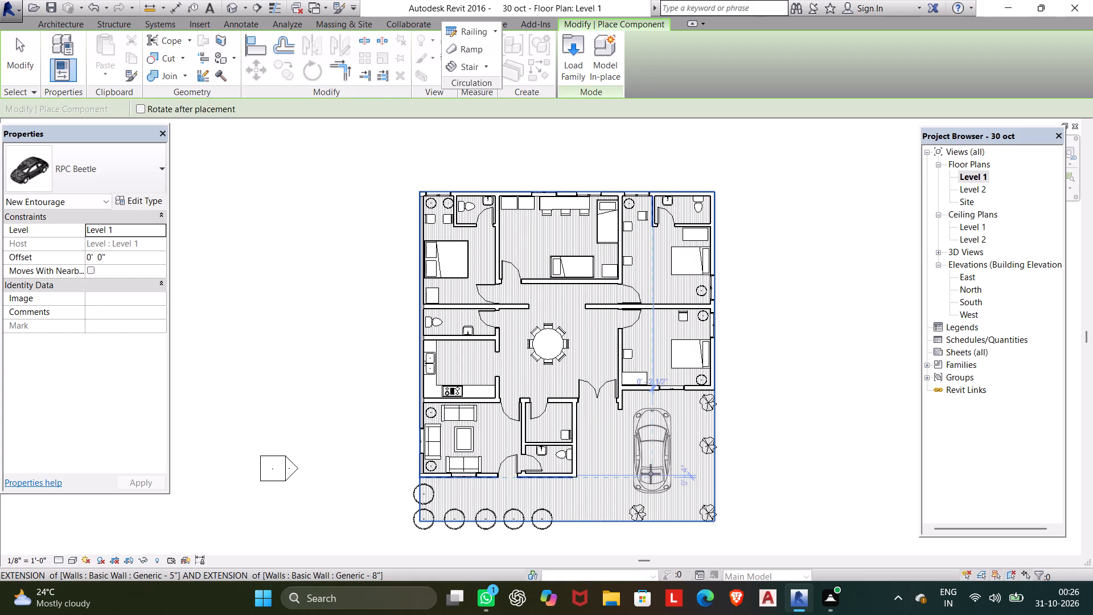
Place one RPC Beetle, rotated to lie east-west, on the open floor just south of the southeast bedroom.
key(space)
key(space)
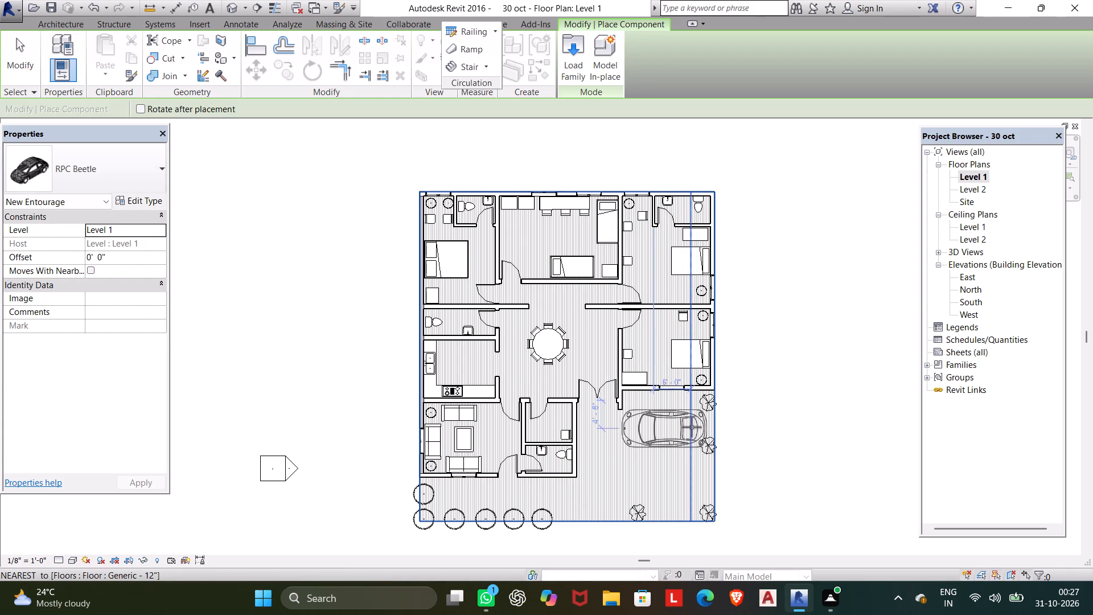
scroll(692, 427, up, 6)
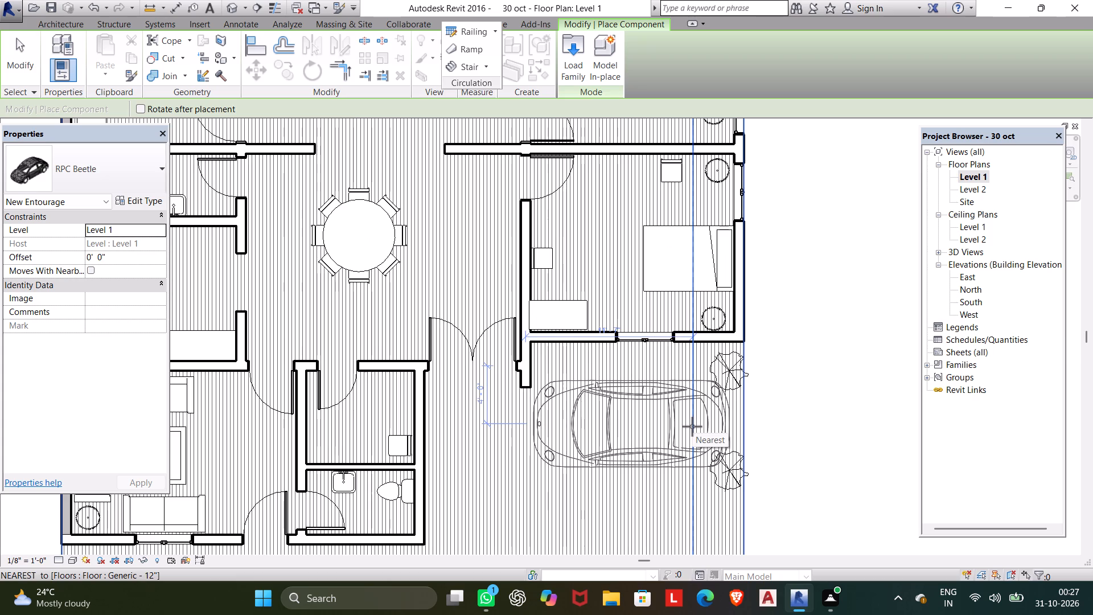
click(692, 427)
key(Escape)
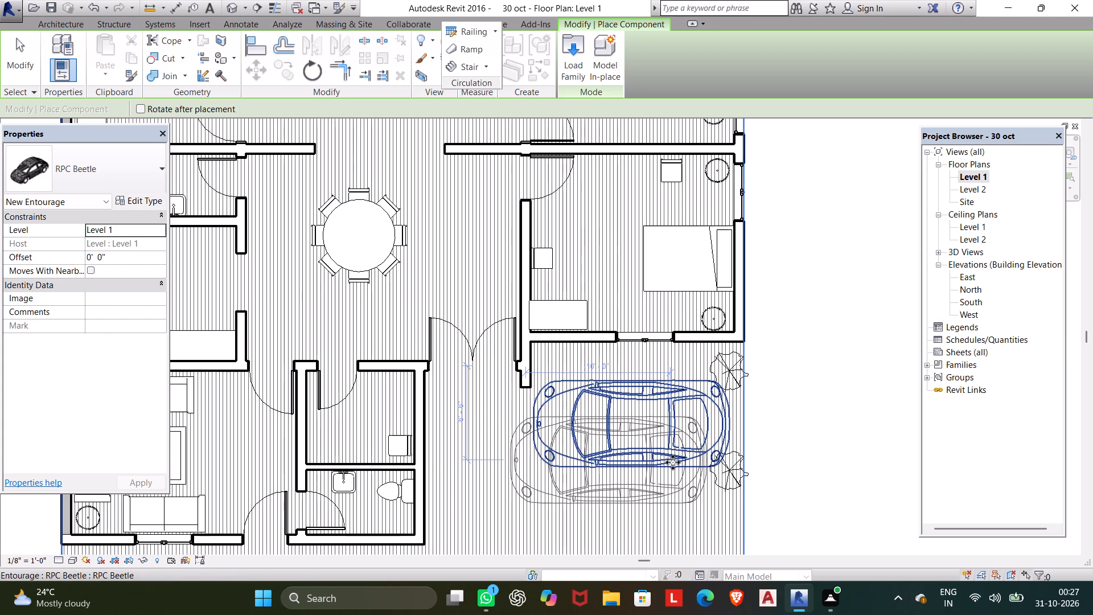
key(Escape)
scroll(650, 458, down, 7)
middle_drag(650, 452, 658, 386)
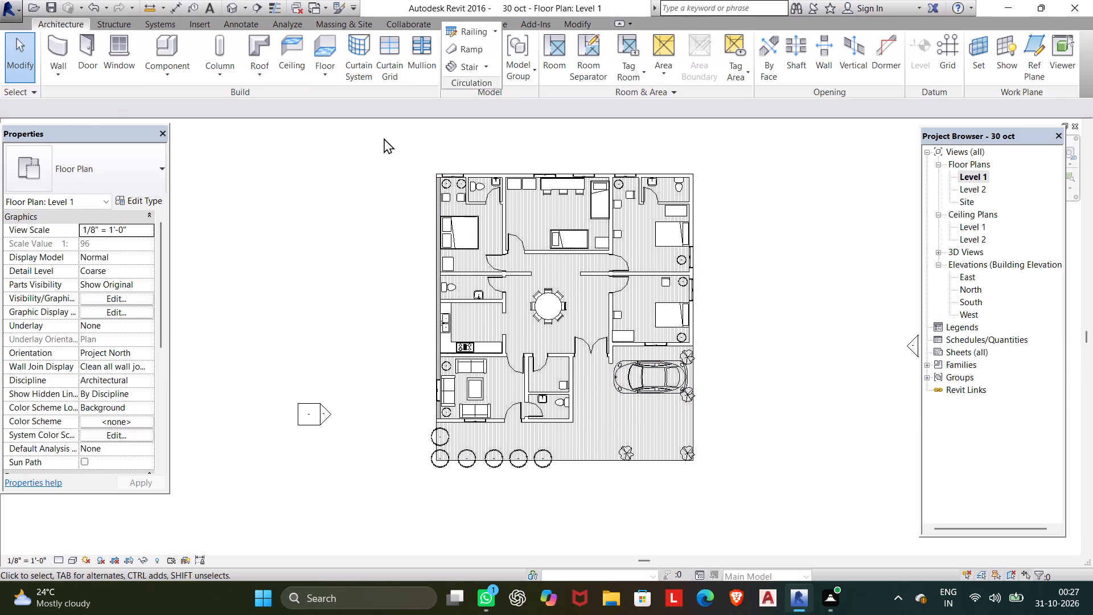
Check the placed car in 3D, return to the Level 1 floor plan and save the project.
click(228, 5)
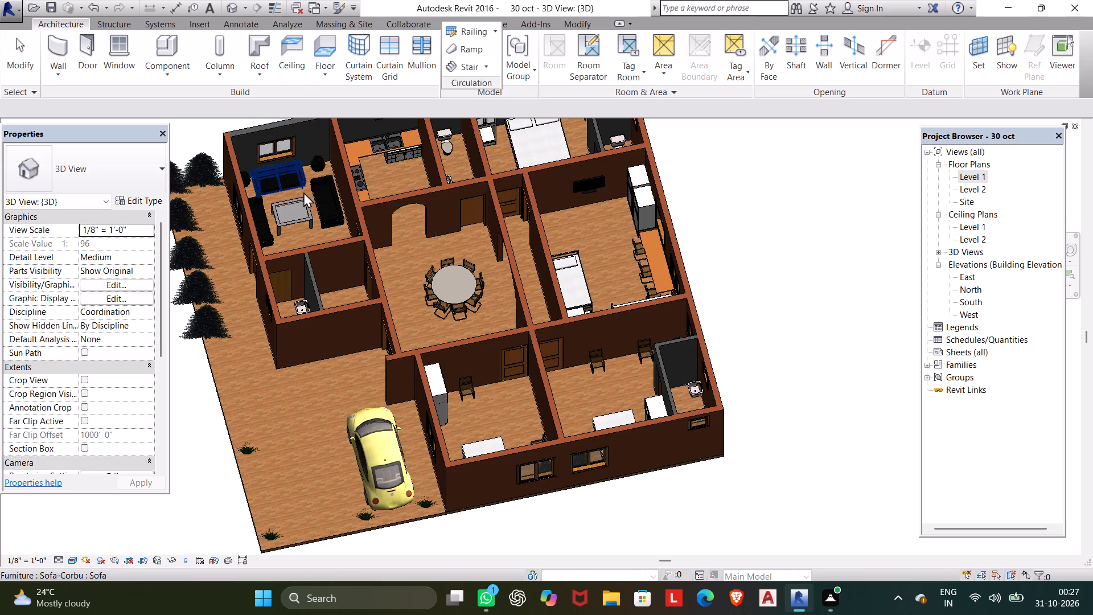
scroll(298, 249, down, 2)
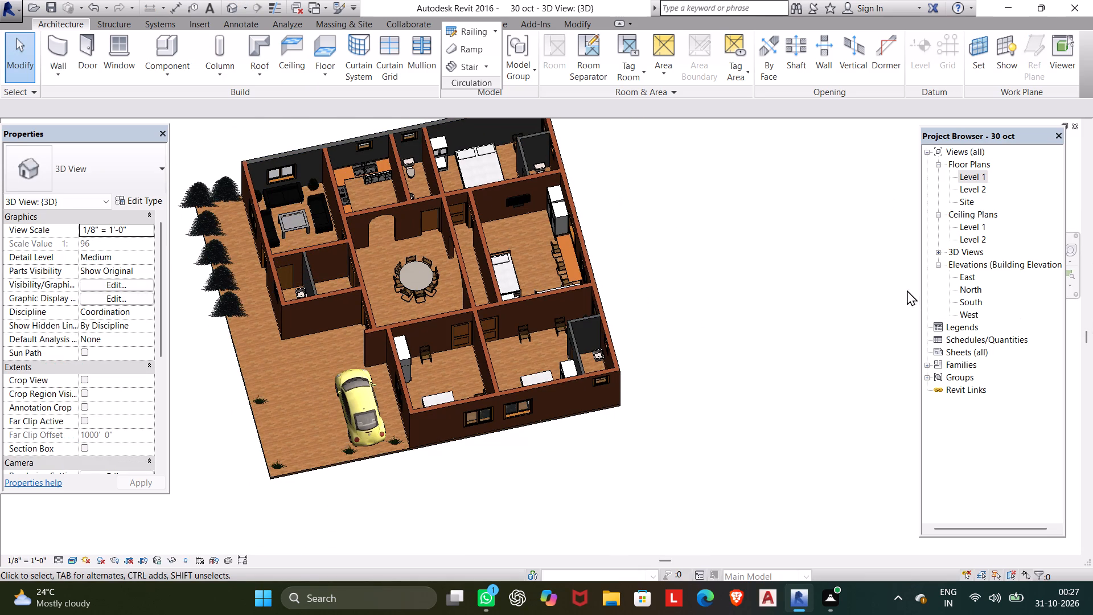
click(977, 177)
click(977, 177)
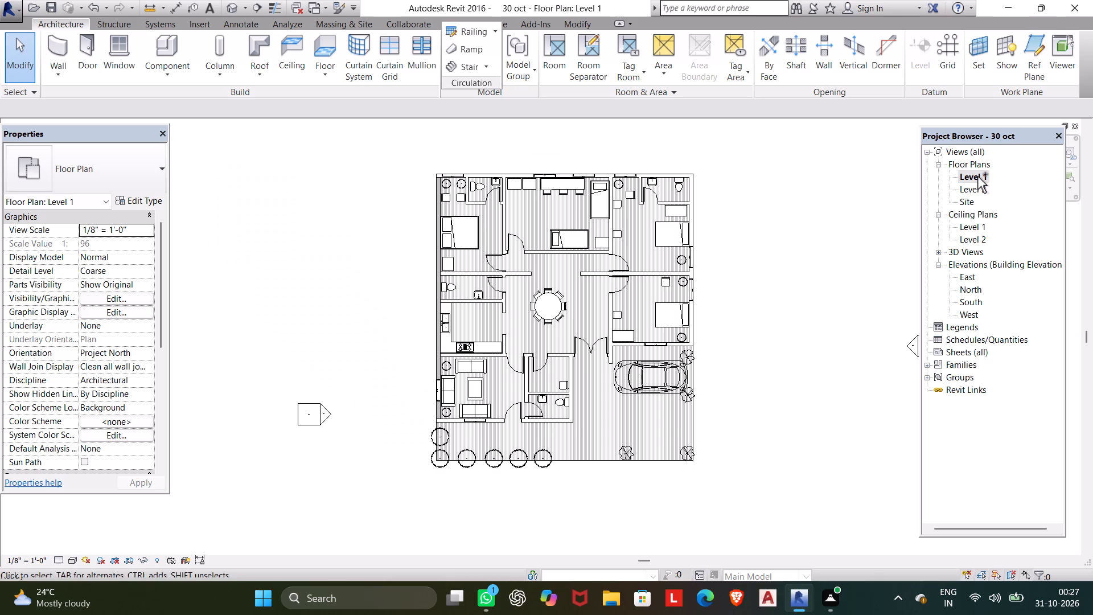
key(ctrl+s)
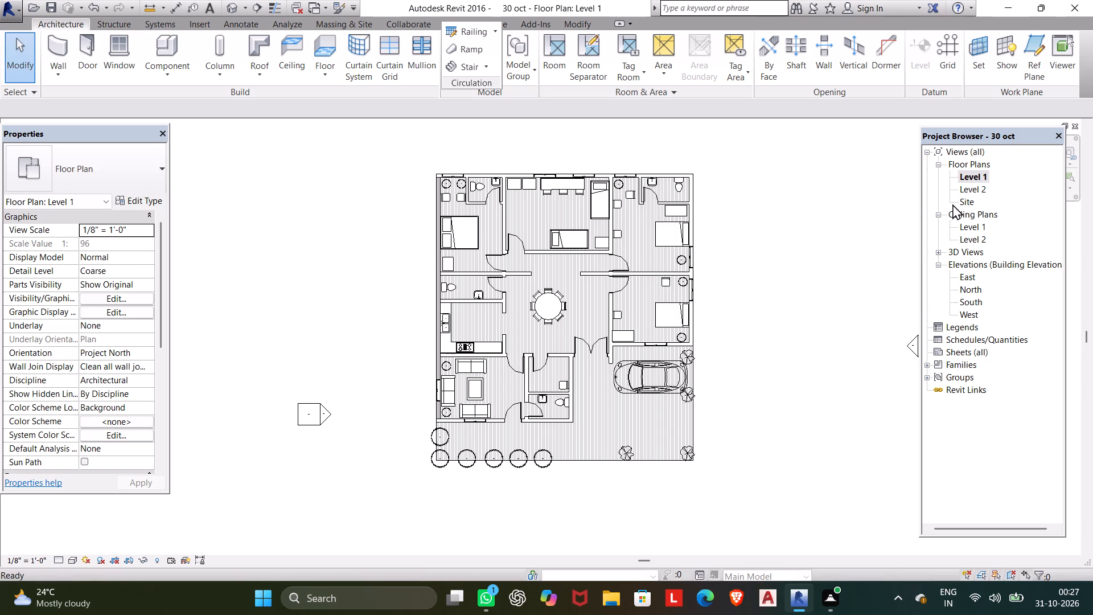